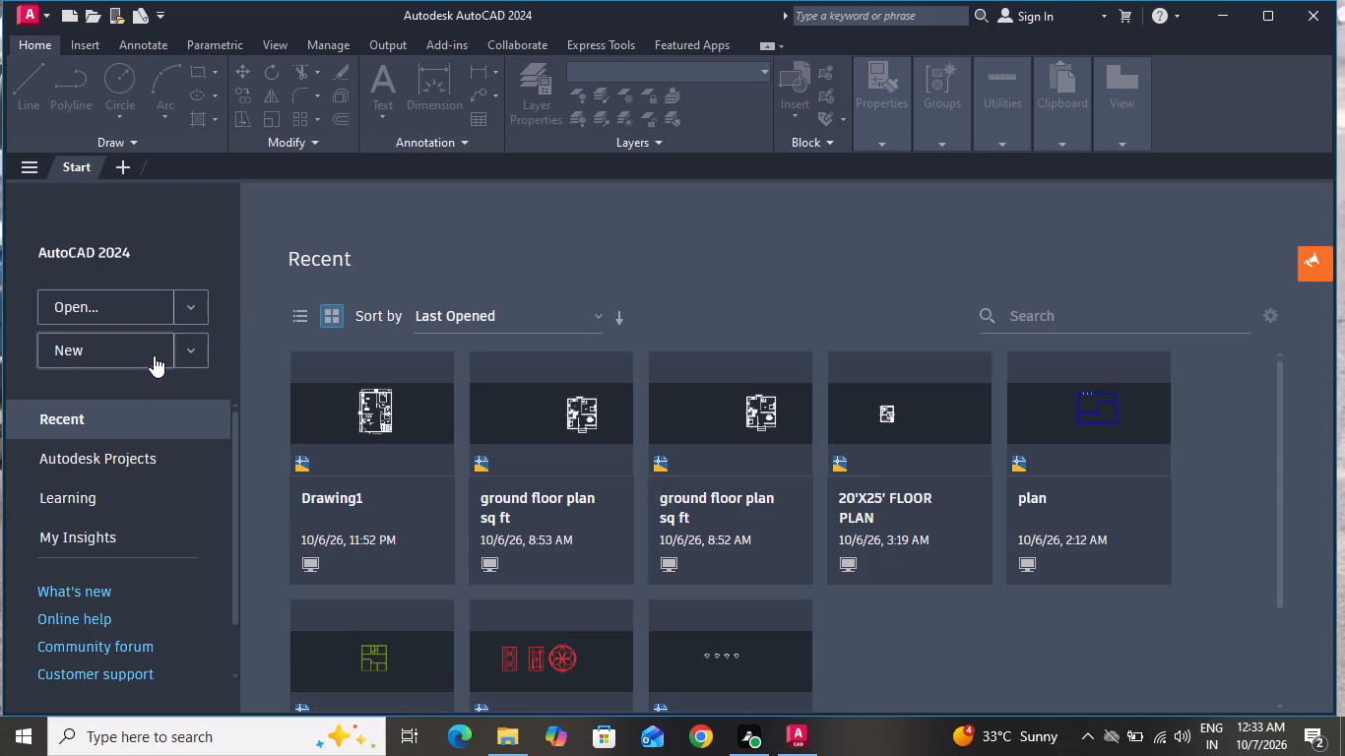
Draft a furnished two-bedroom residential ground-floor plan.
Create a new blank drawing.
double_click(154, 355)
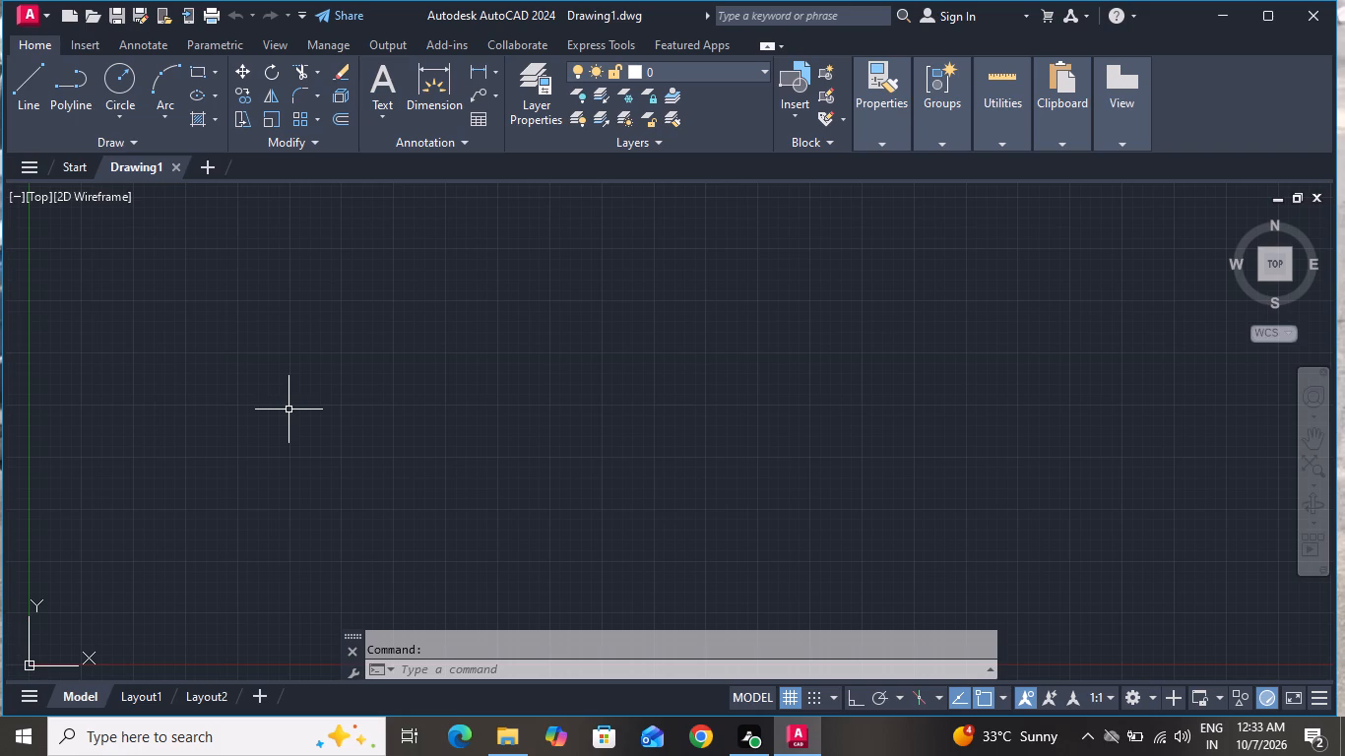
Turn on command-history logging for the new drawing with LOGFILEON.
type("LOG")
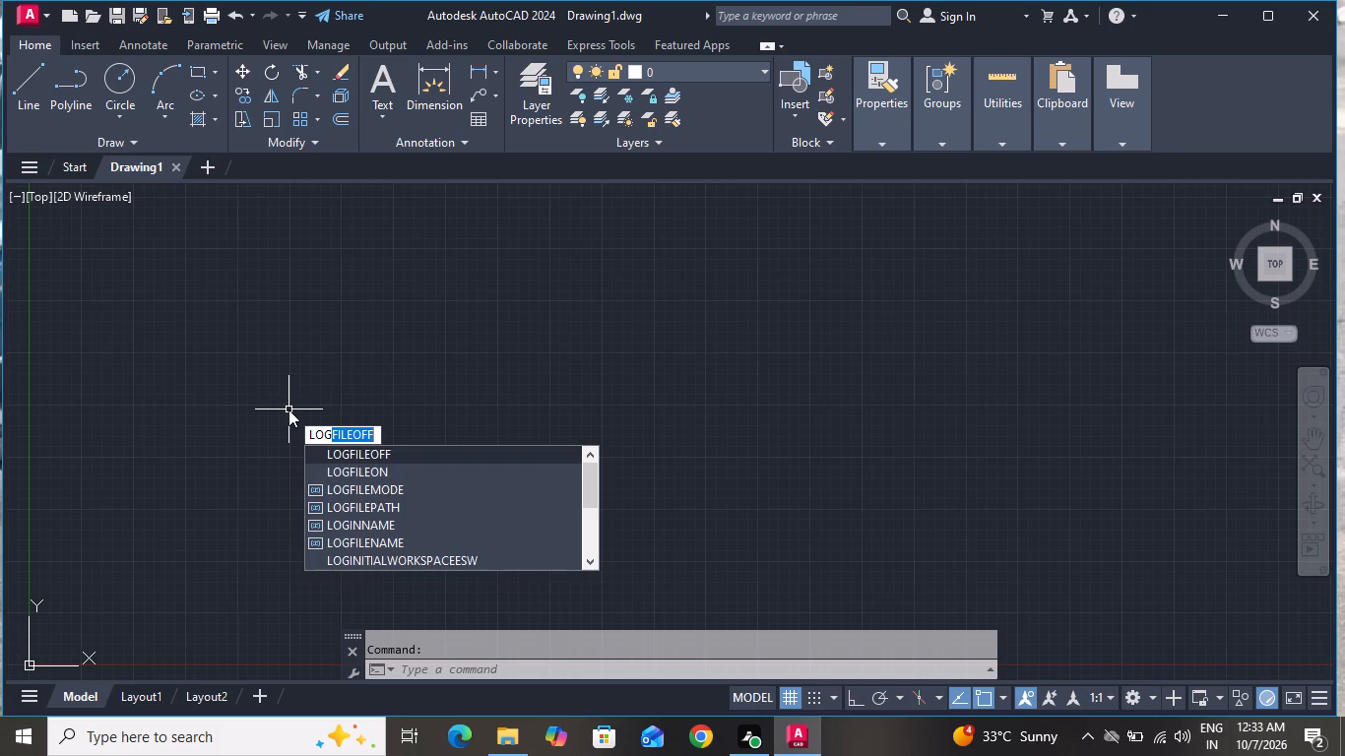
left_click(373, 472)
Configure the drawing units to Engineering length type with 0'-0" precision and Inches as the insertion scale.
type("UN")
key("space")
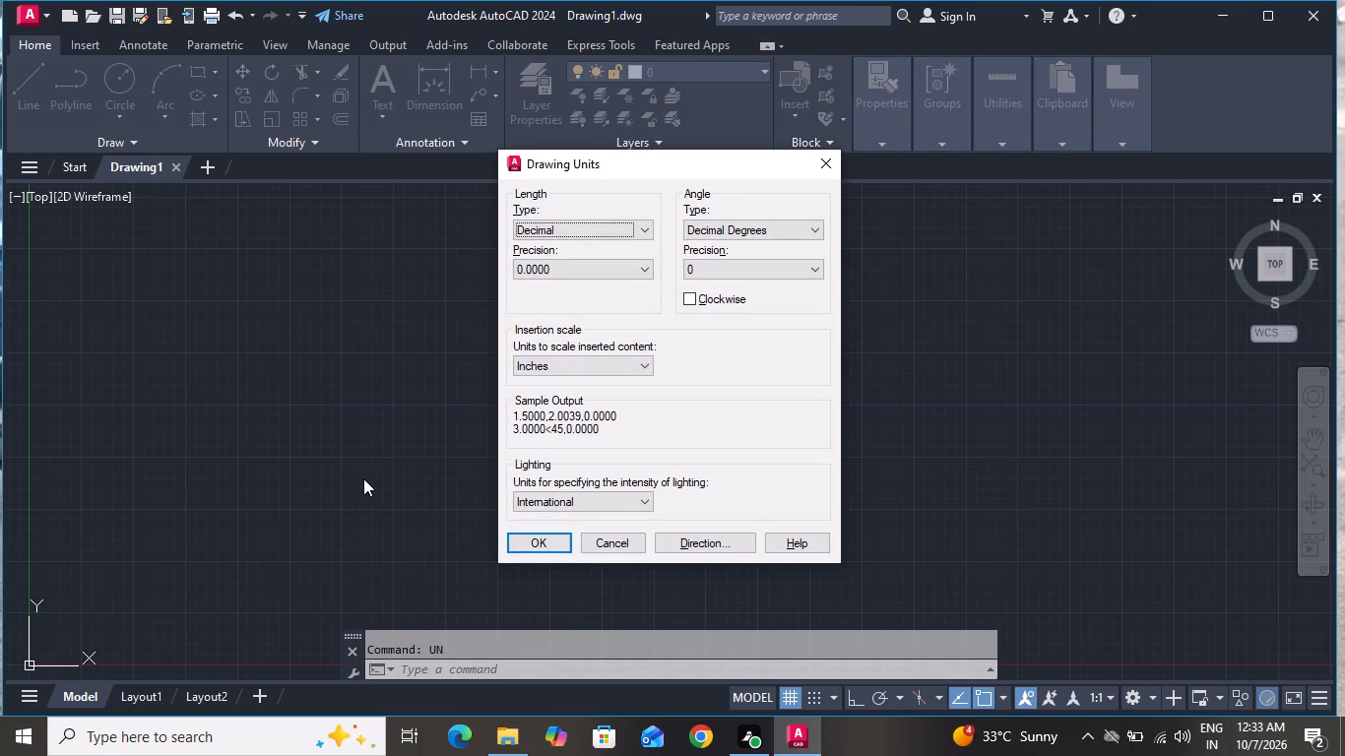
left_click(647, 229)
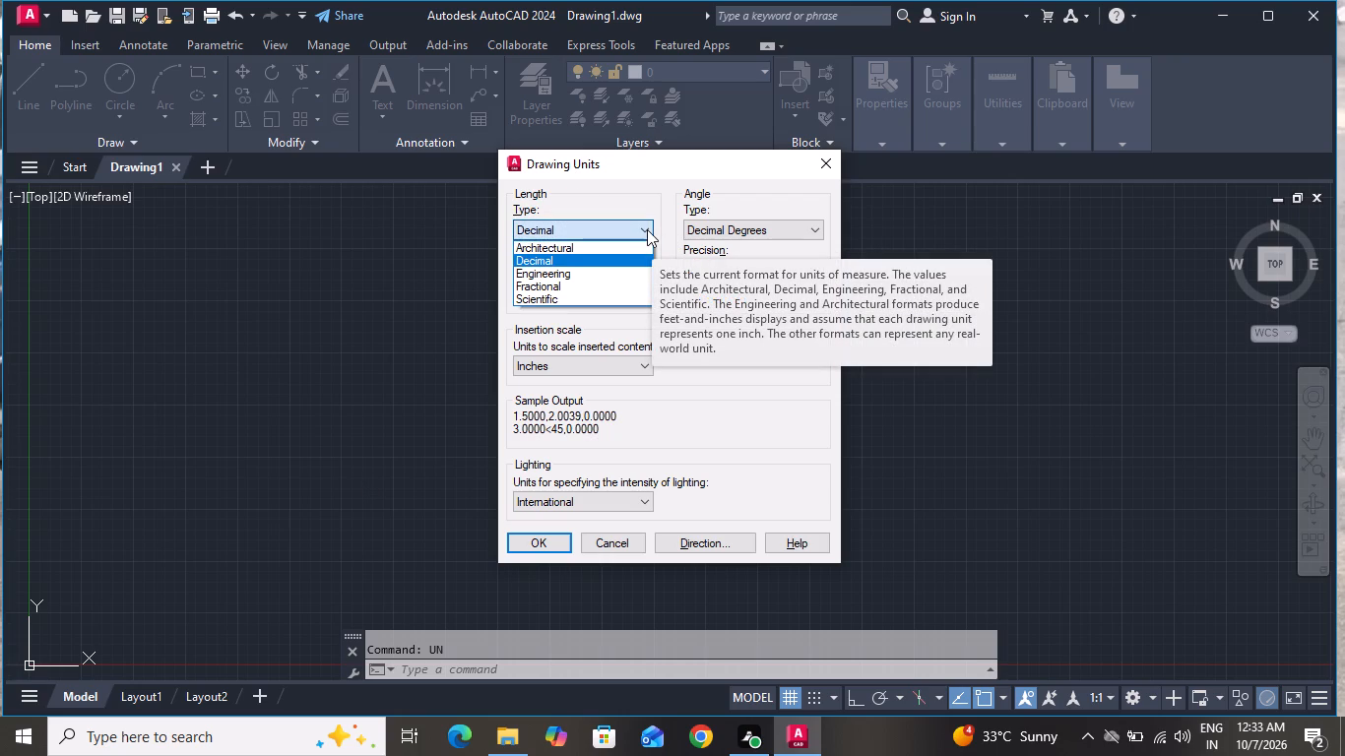
left_click(616, 267)
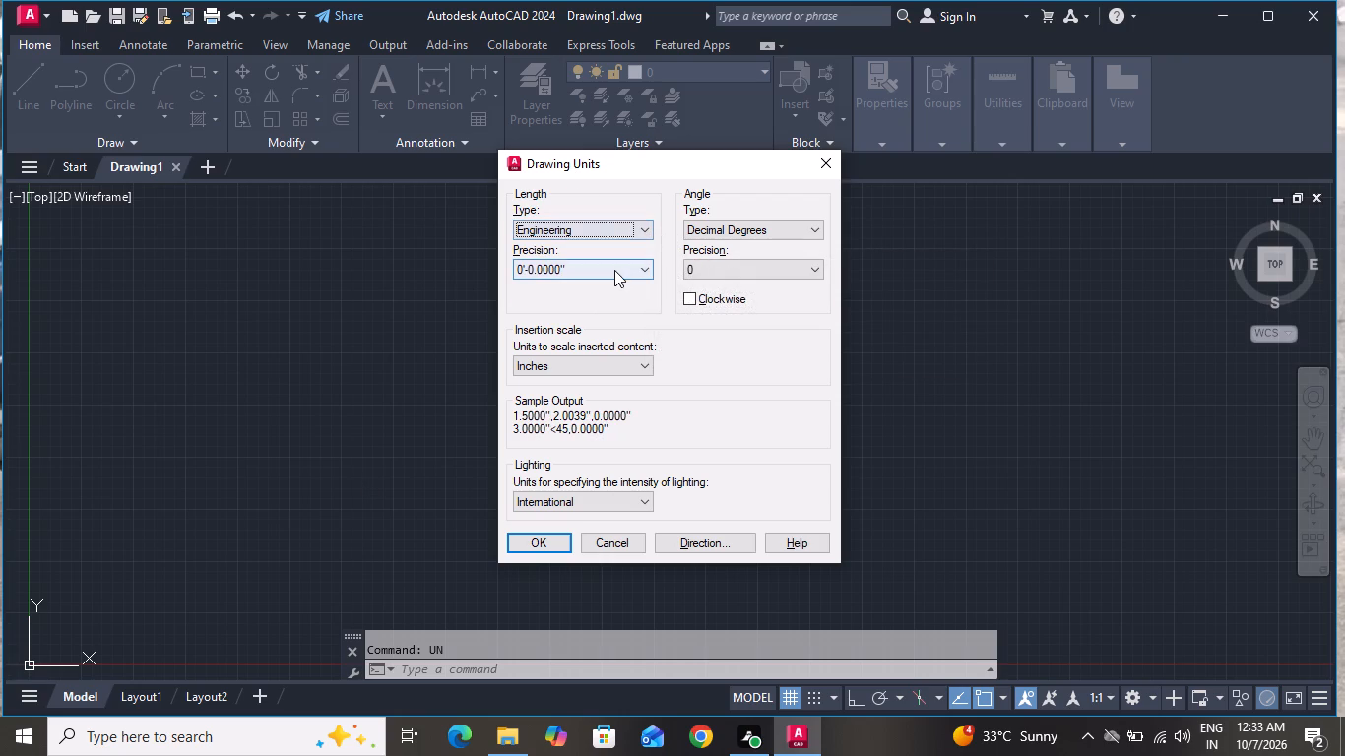
left_click(614, 270)
left_click(593, 285)
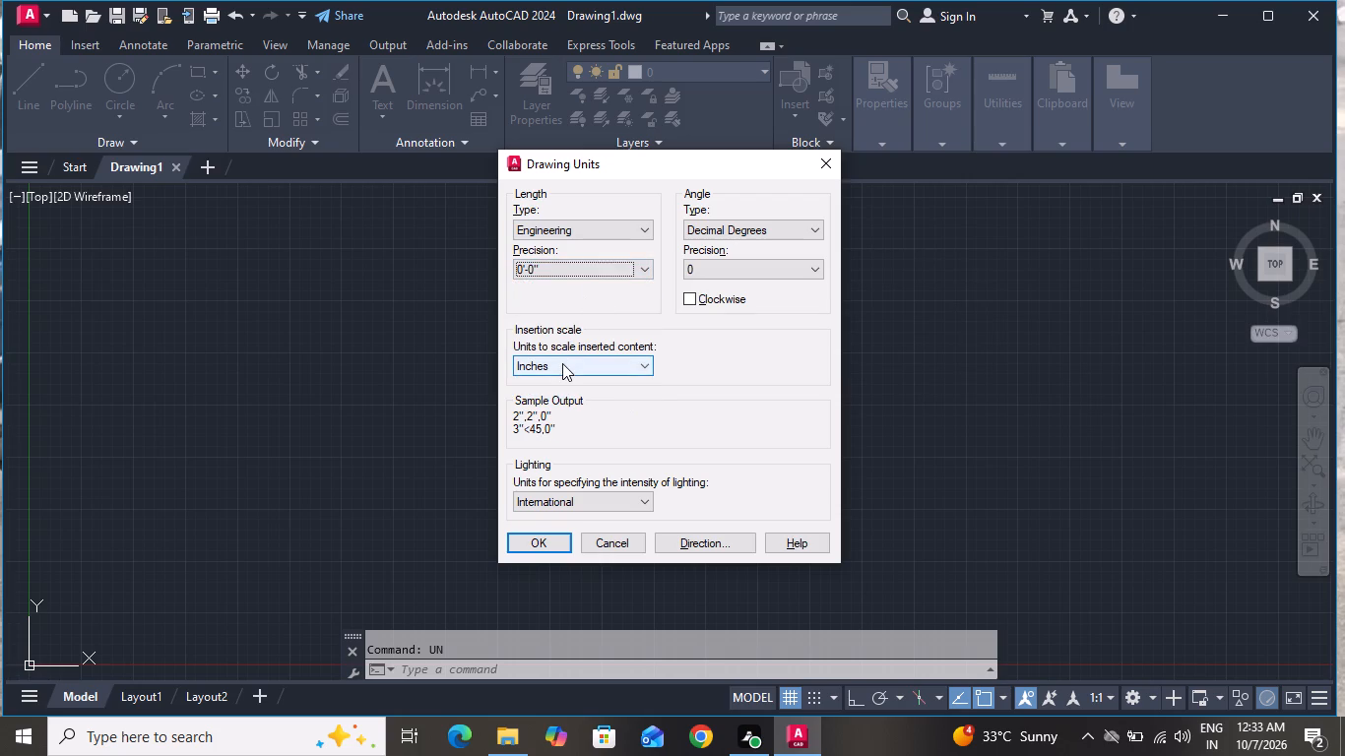
left_click(562, 363)
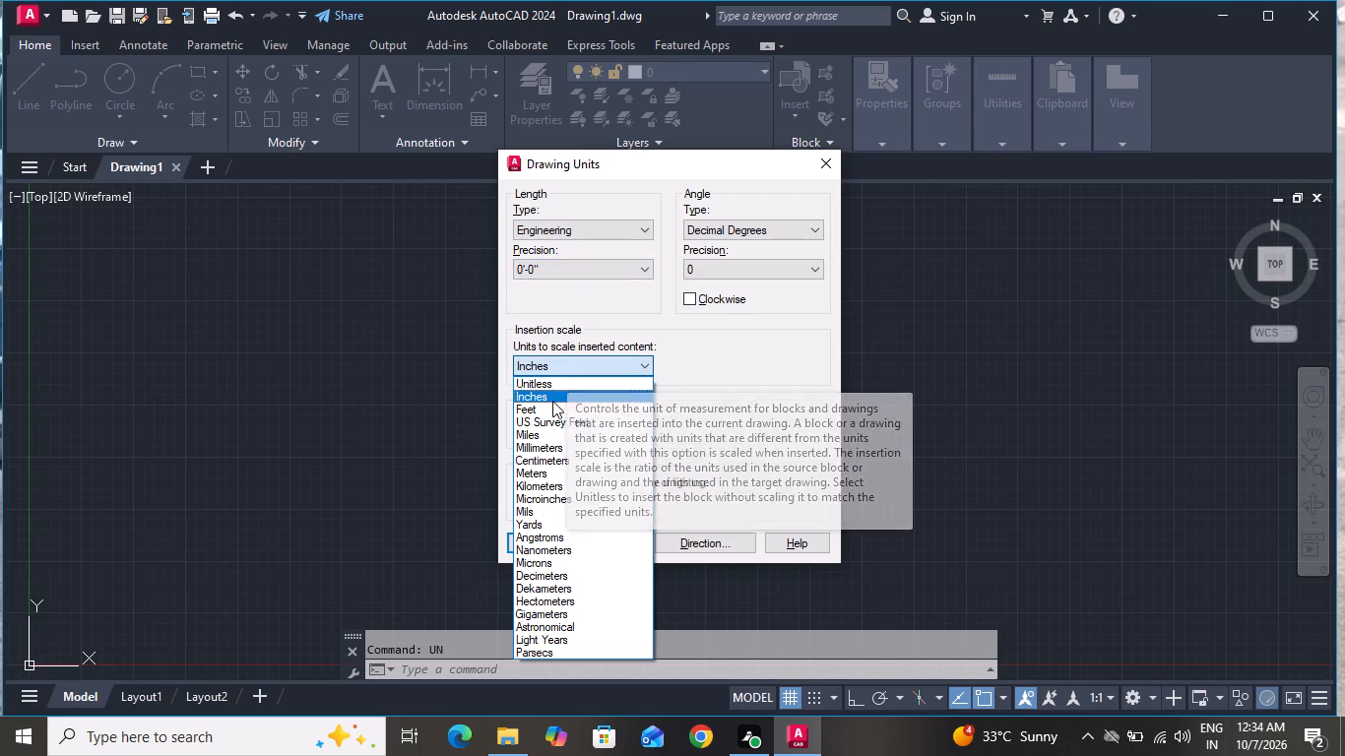
left_click(562, 399)
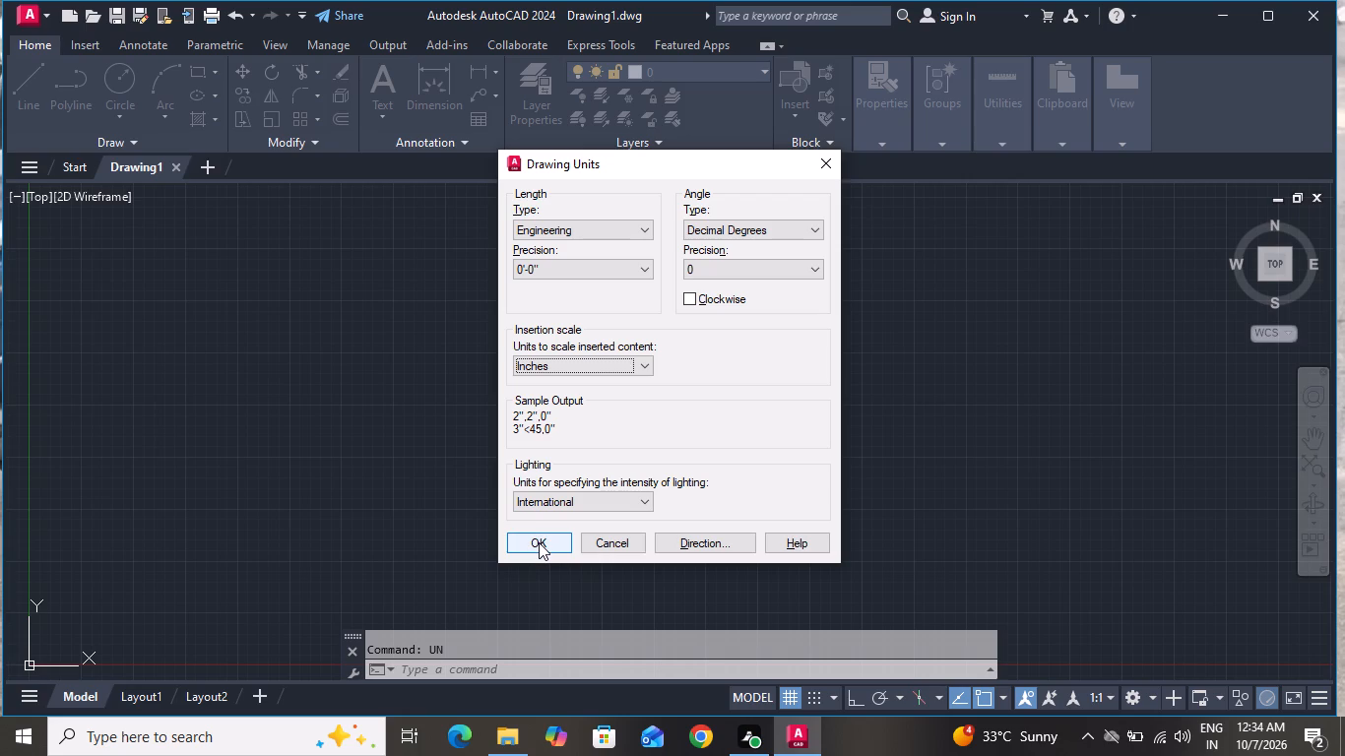
left_click(539, 542)
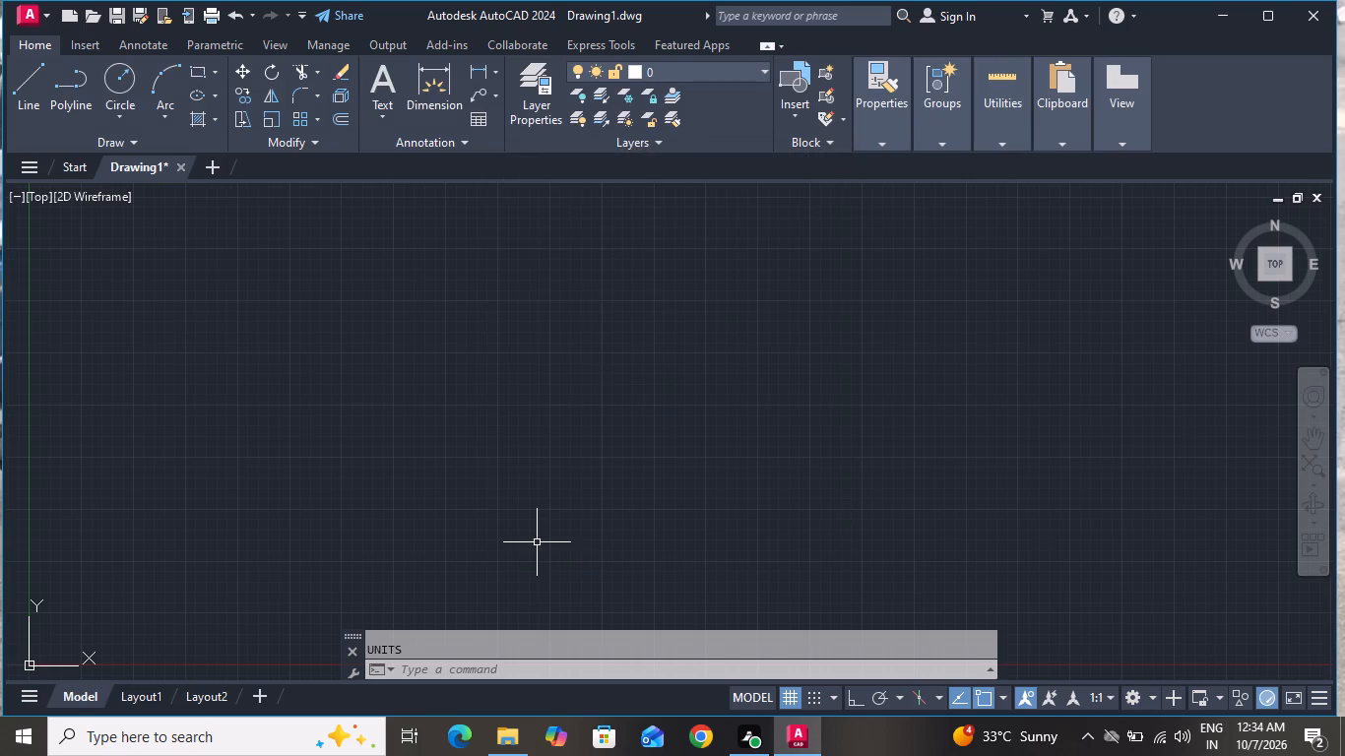
Modify the Standard dimension style's primary units to Engineering format with 0'-0" precision, and set that style current.
type("D")
key("space")
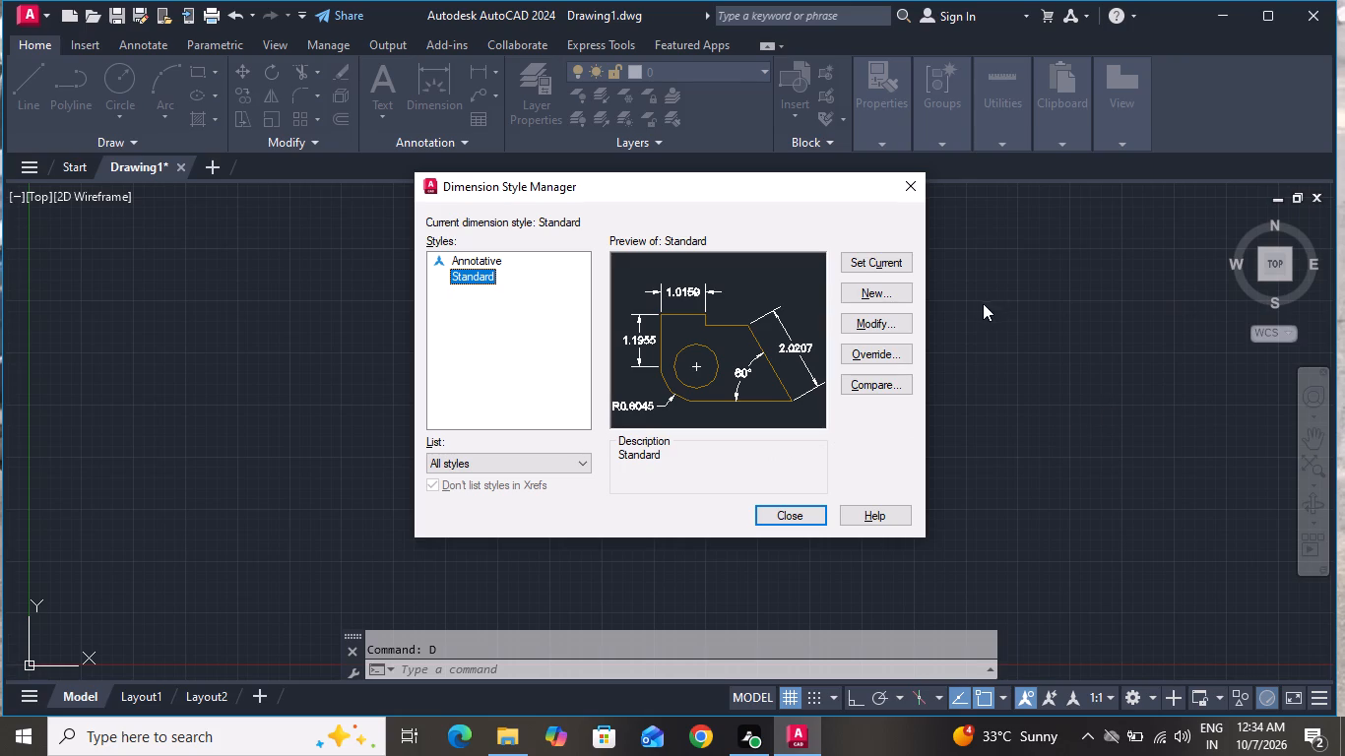
double_click(895, 321)
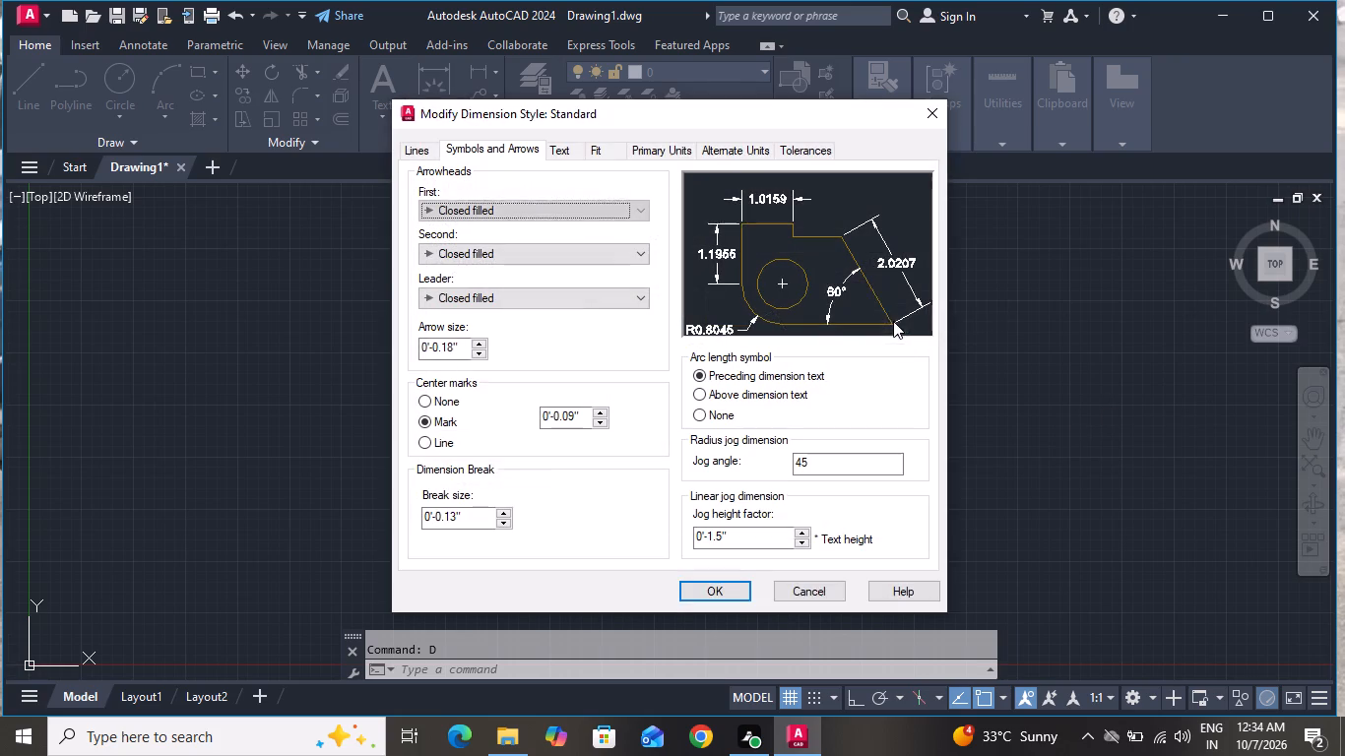
left_click(648, 152)
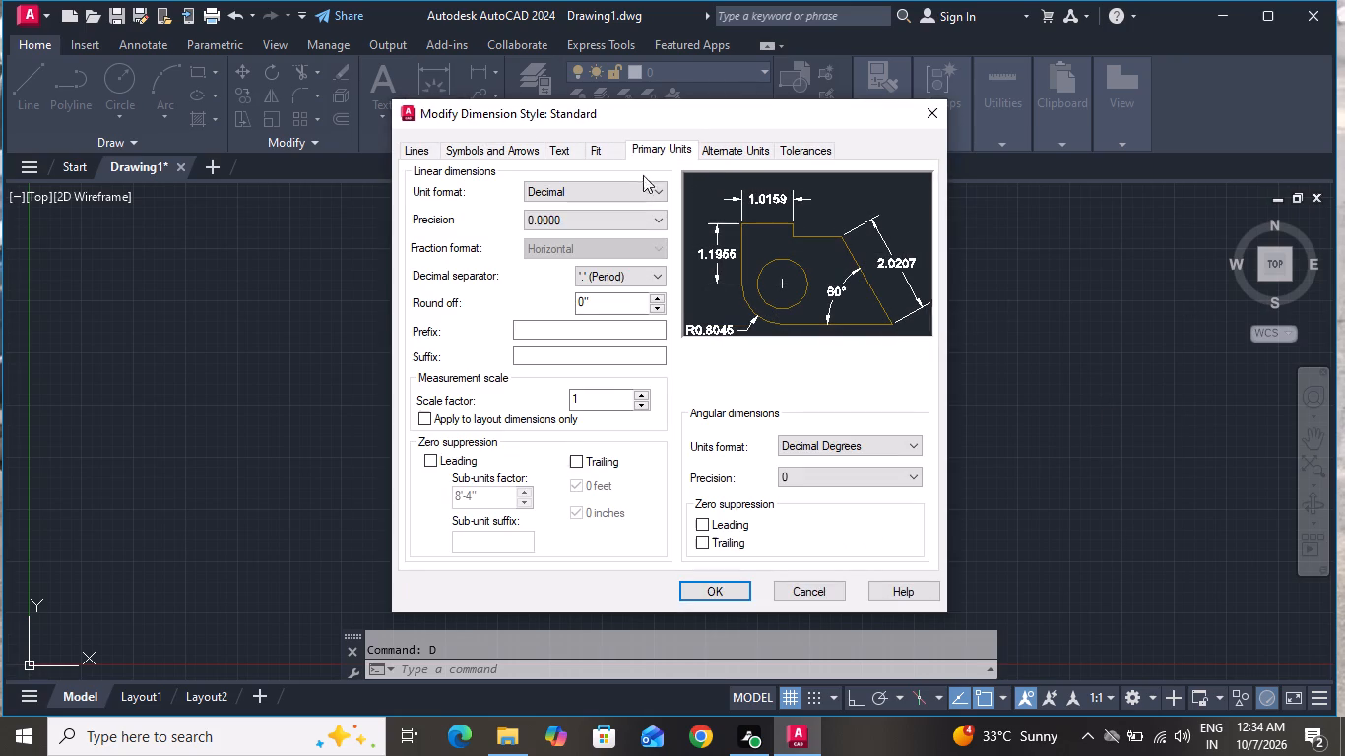
left_click(642, 183)
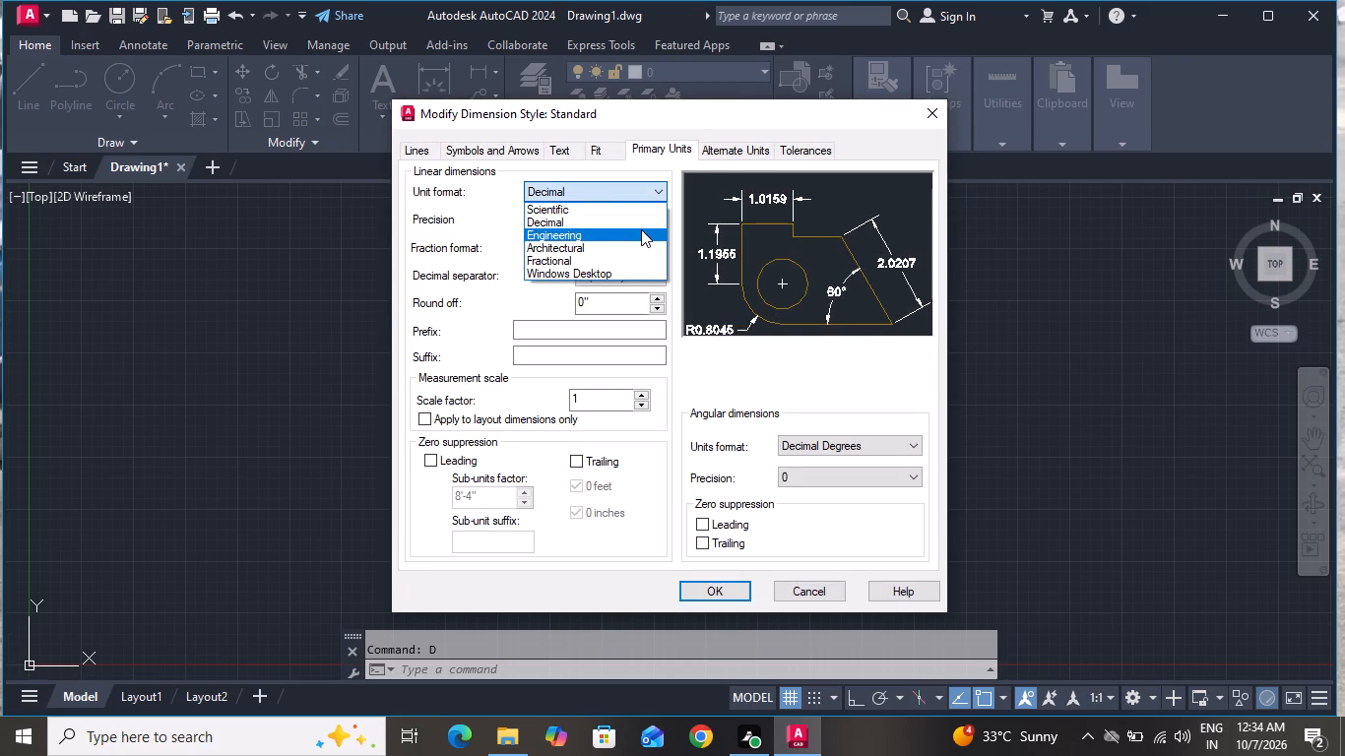
left_click(641, 229)
left_click(629, 226)
left_click(579, 239)
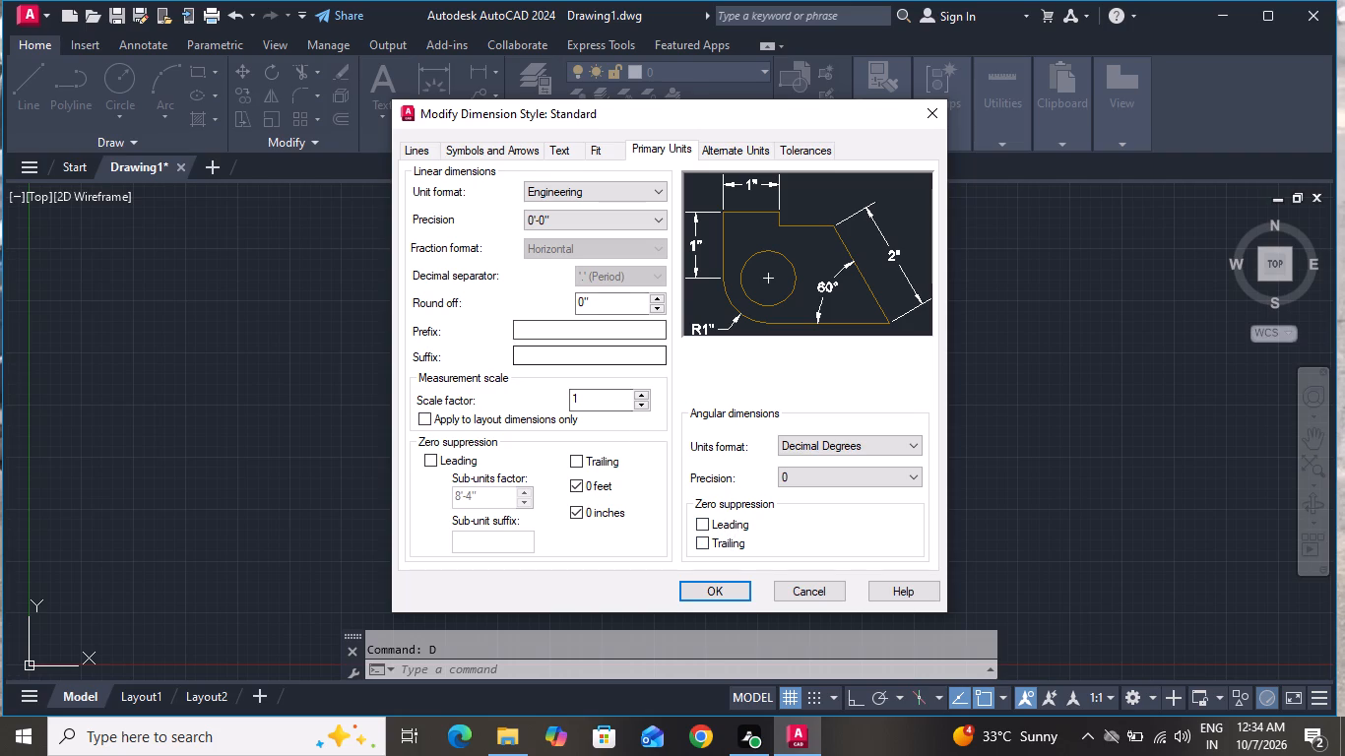
left_click(727, 598)
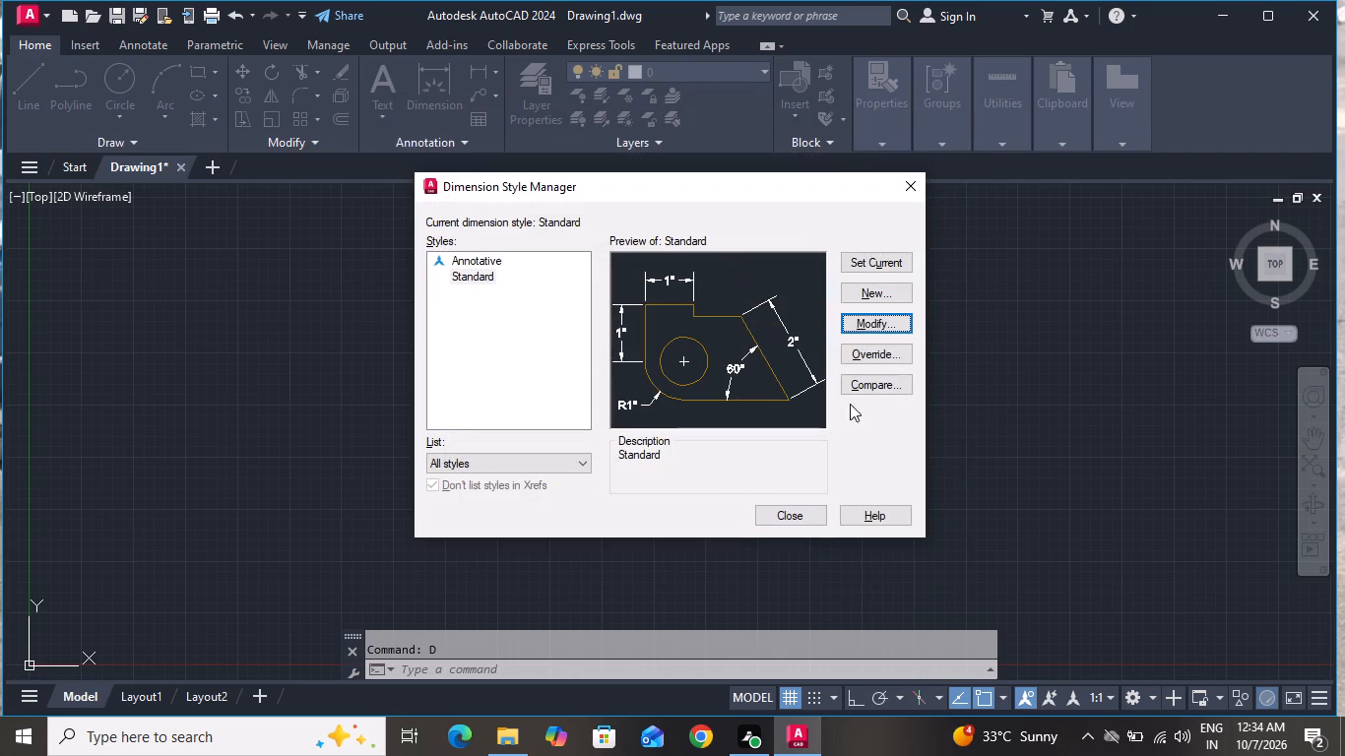
left_click(894, 258)
left_click(796, 512)
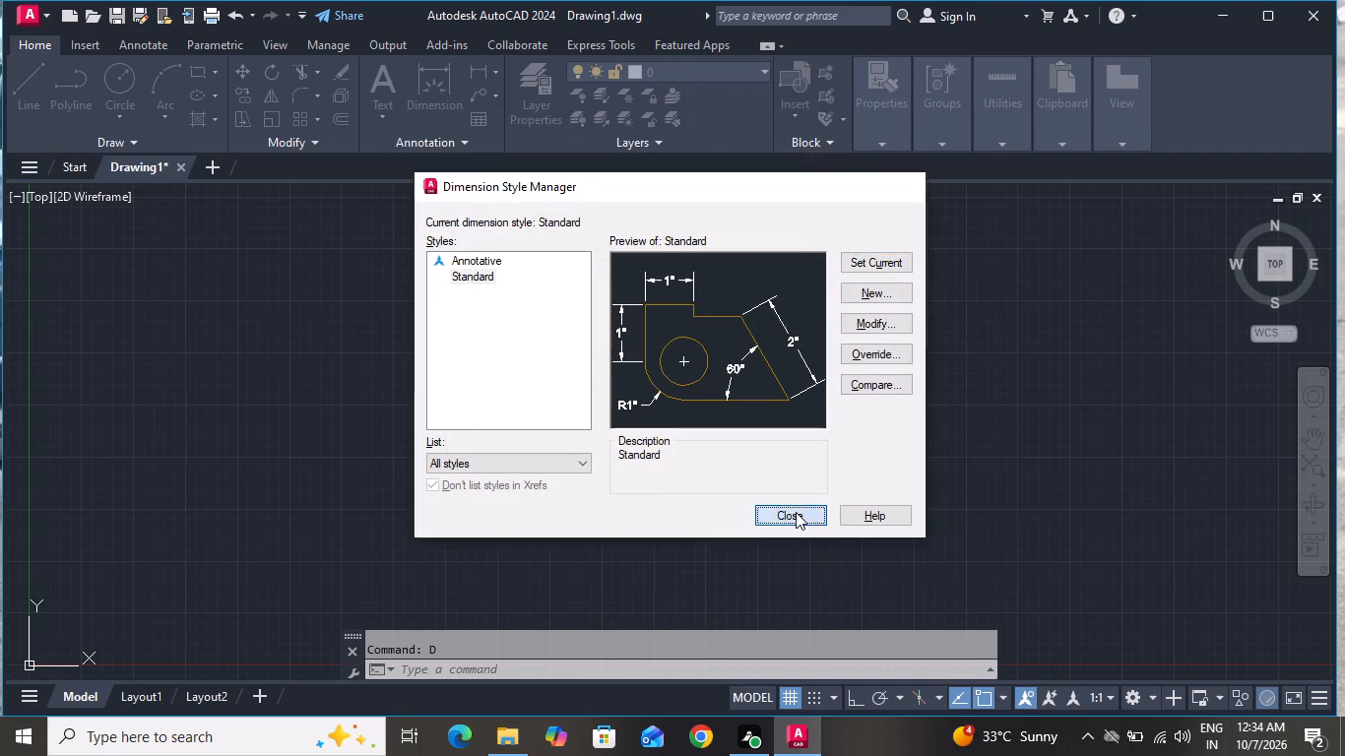
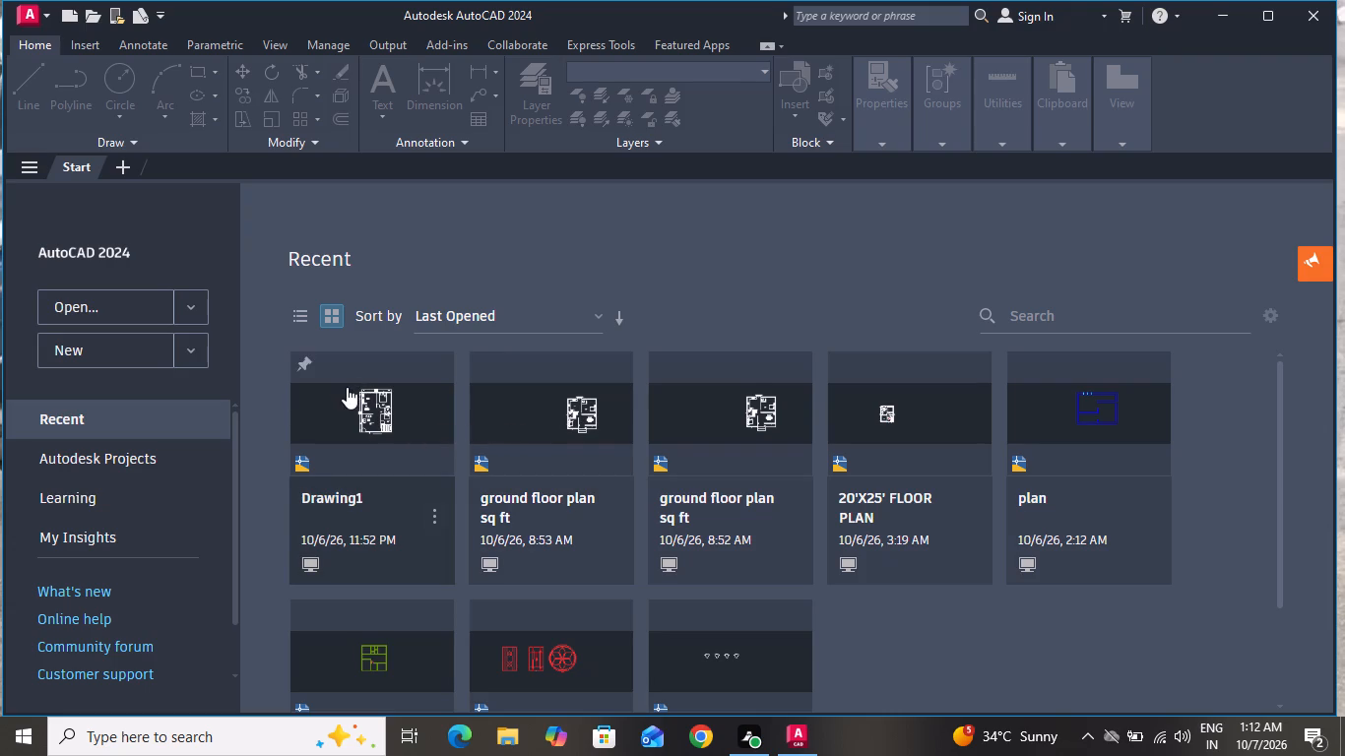
Create a new blank drawing.
left_click(137, 349)
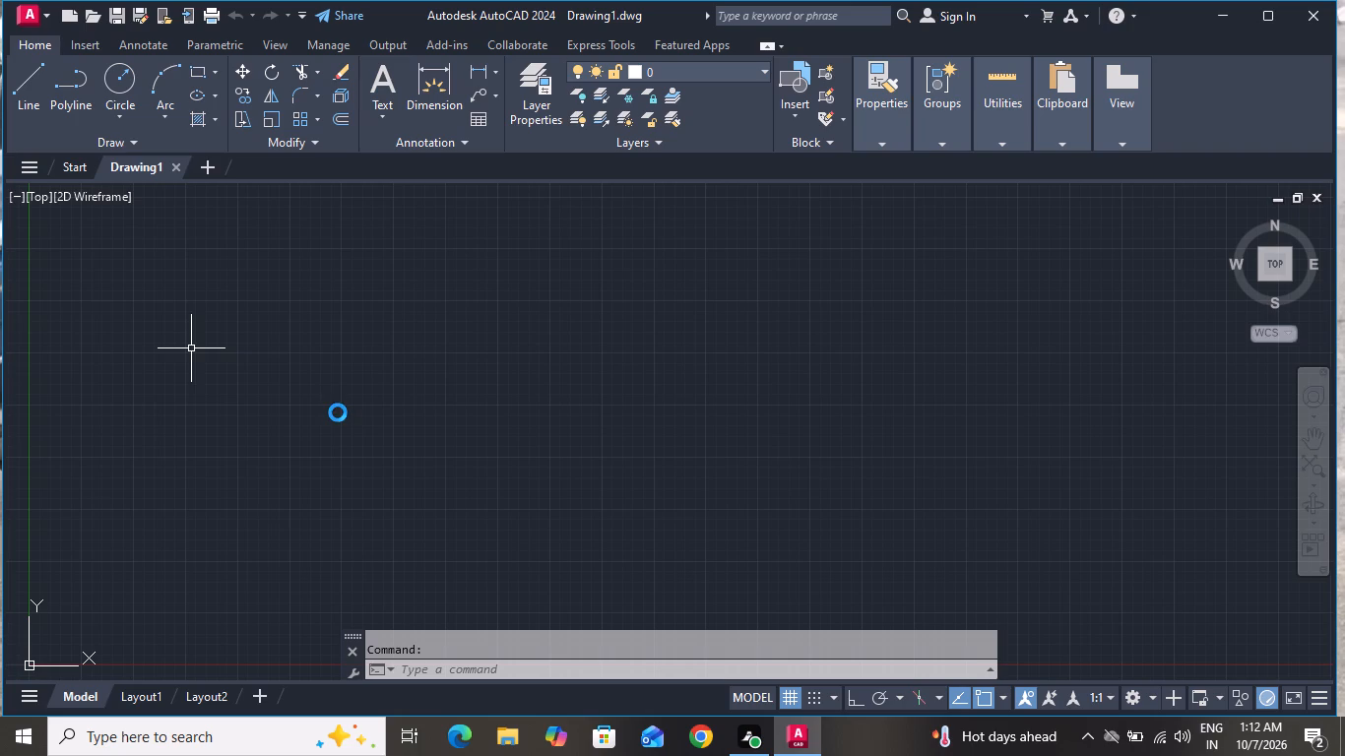
Turn on command-history logging for the new drawing with LOGFILEON.
type("lo")
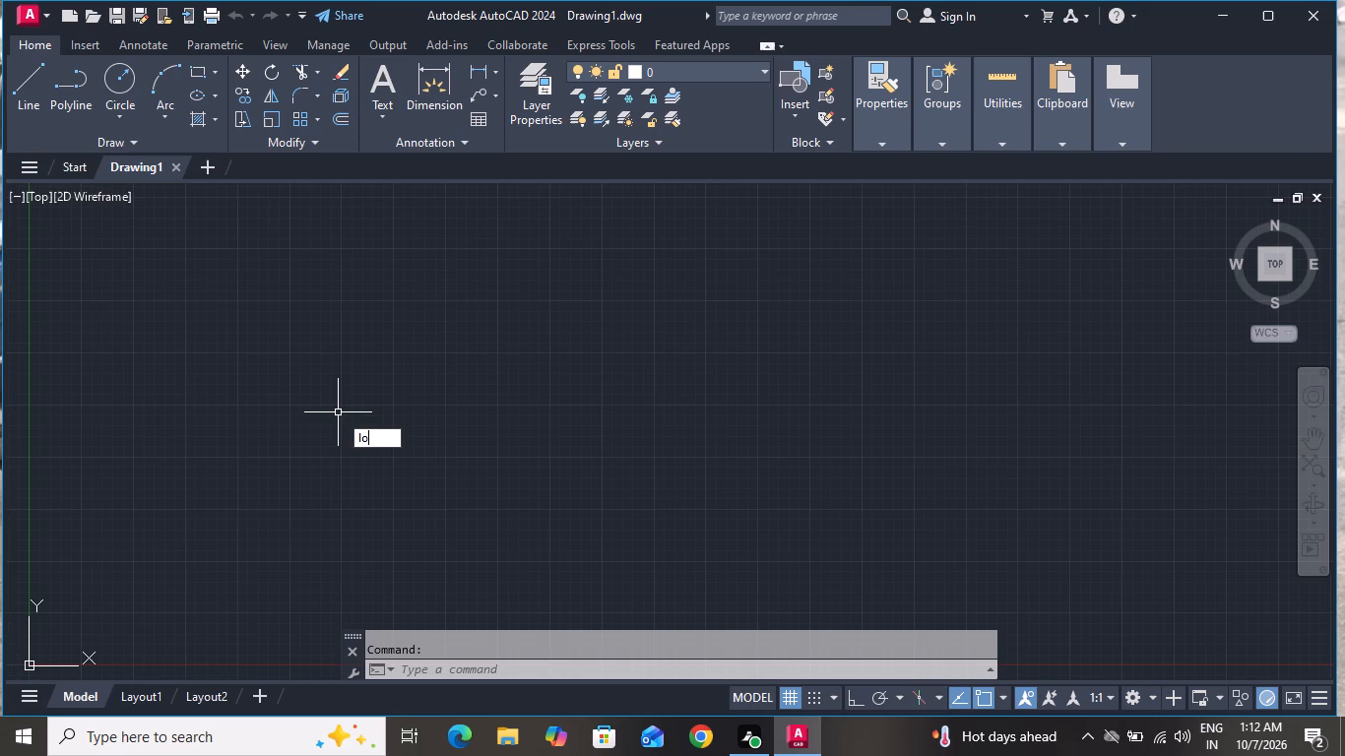
type("g f")
key("Escape")
type("logf")
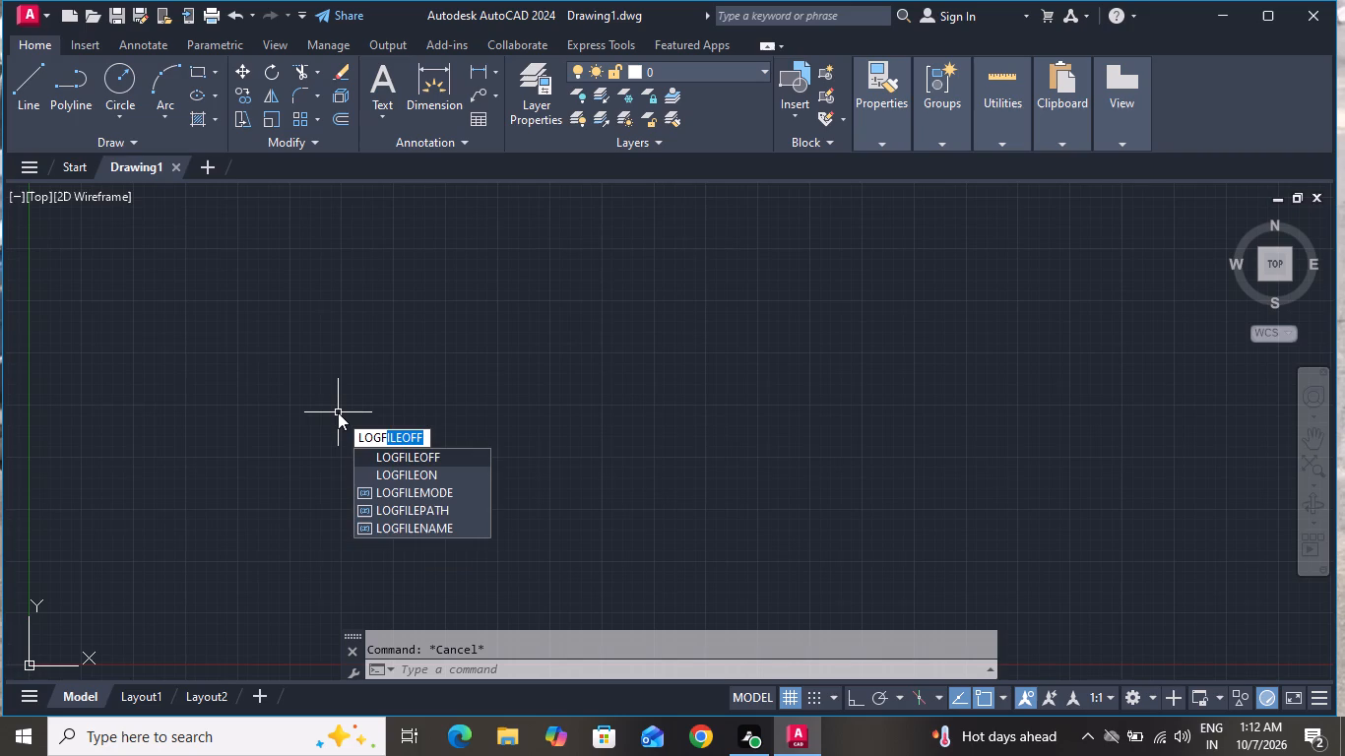
left_click(440, 478)
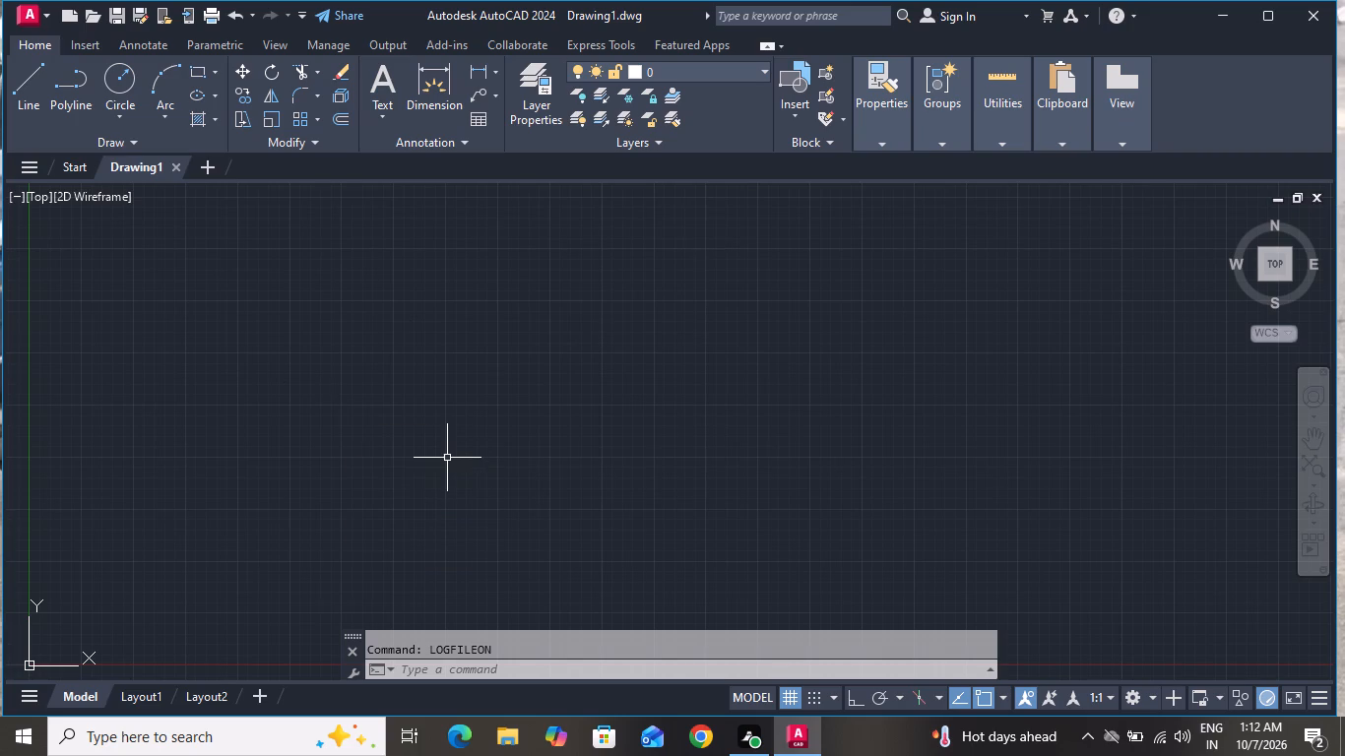
Configure the drawing units to Engineering length type with Inches as the insertion scale.
type("un")
key("space")
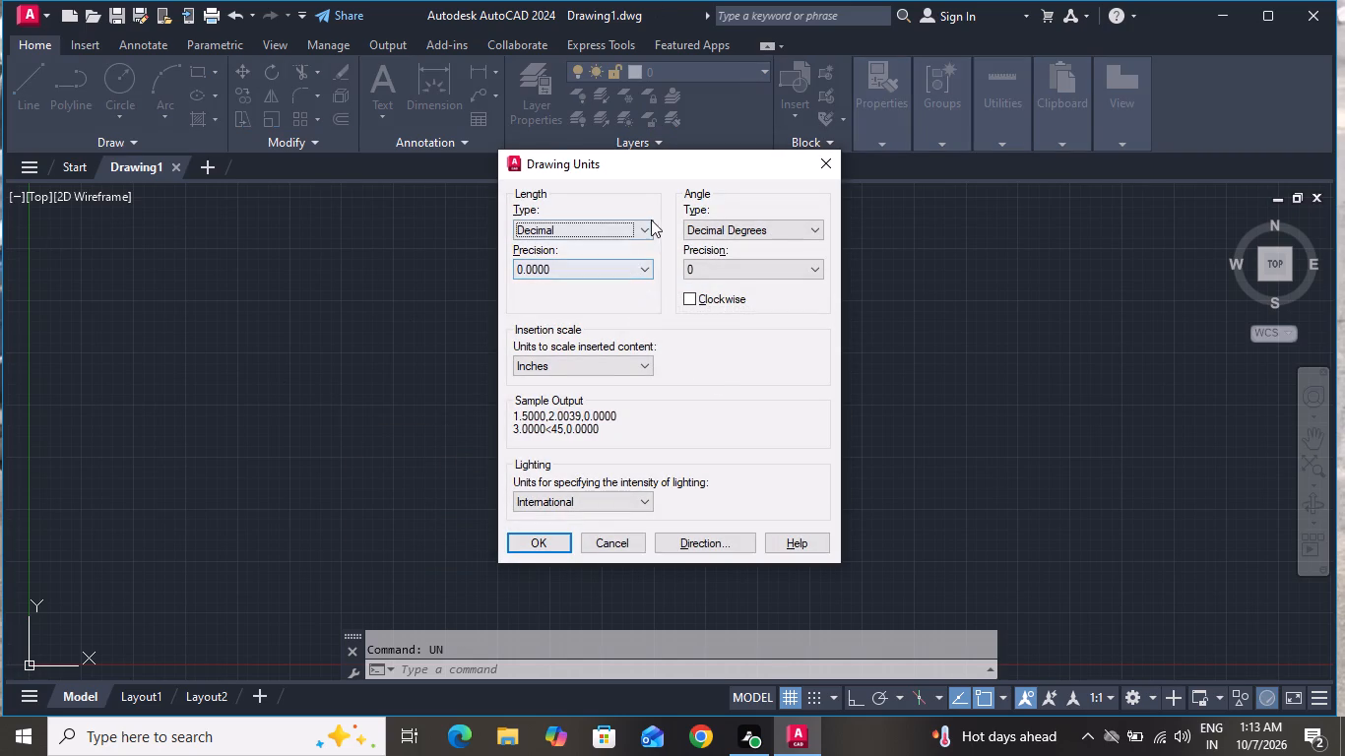
left_click(648, 226)
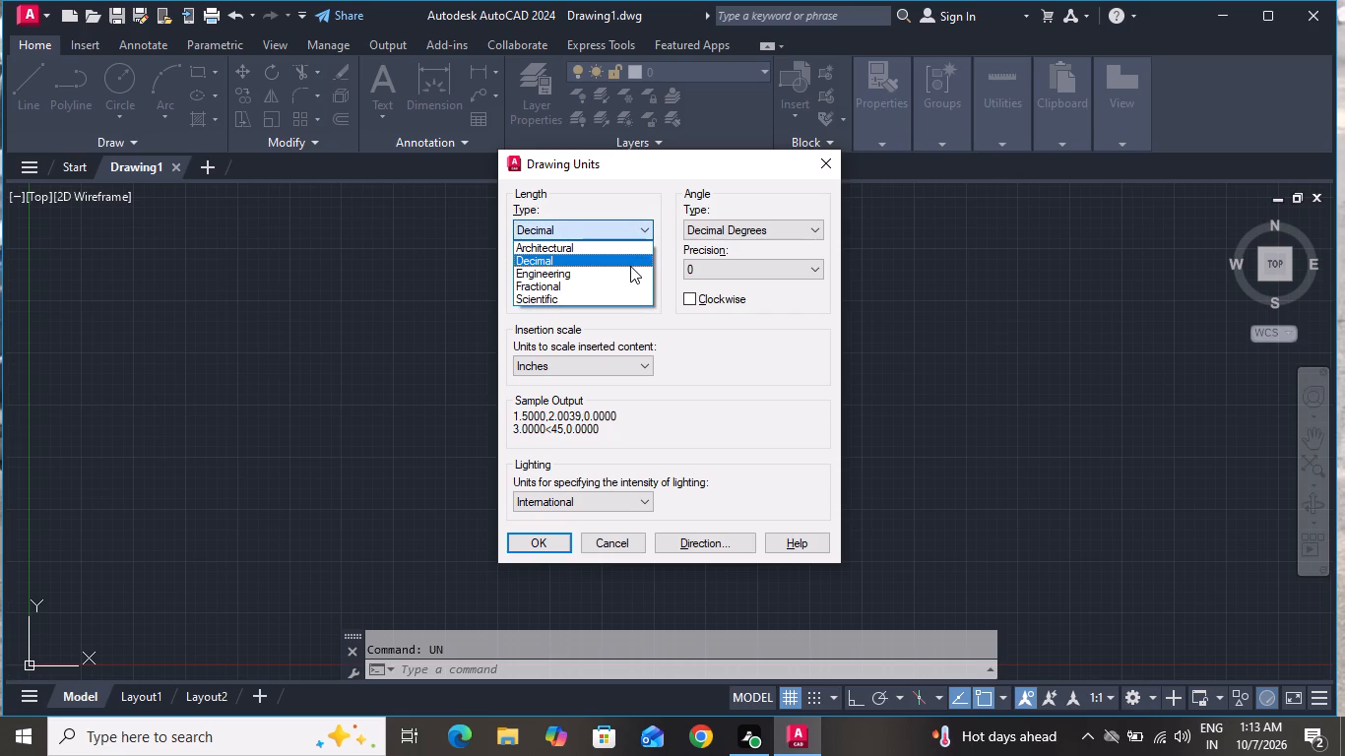
left_click(629, 269)
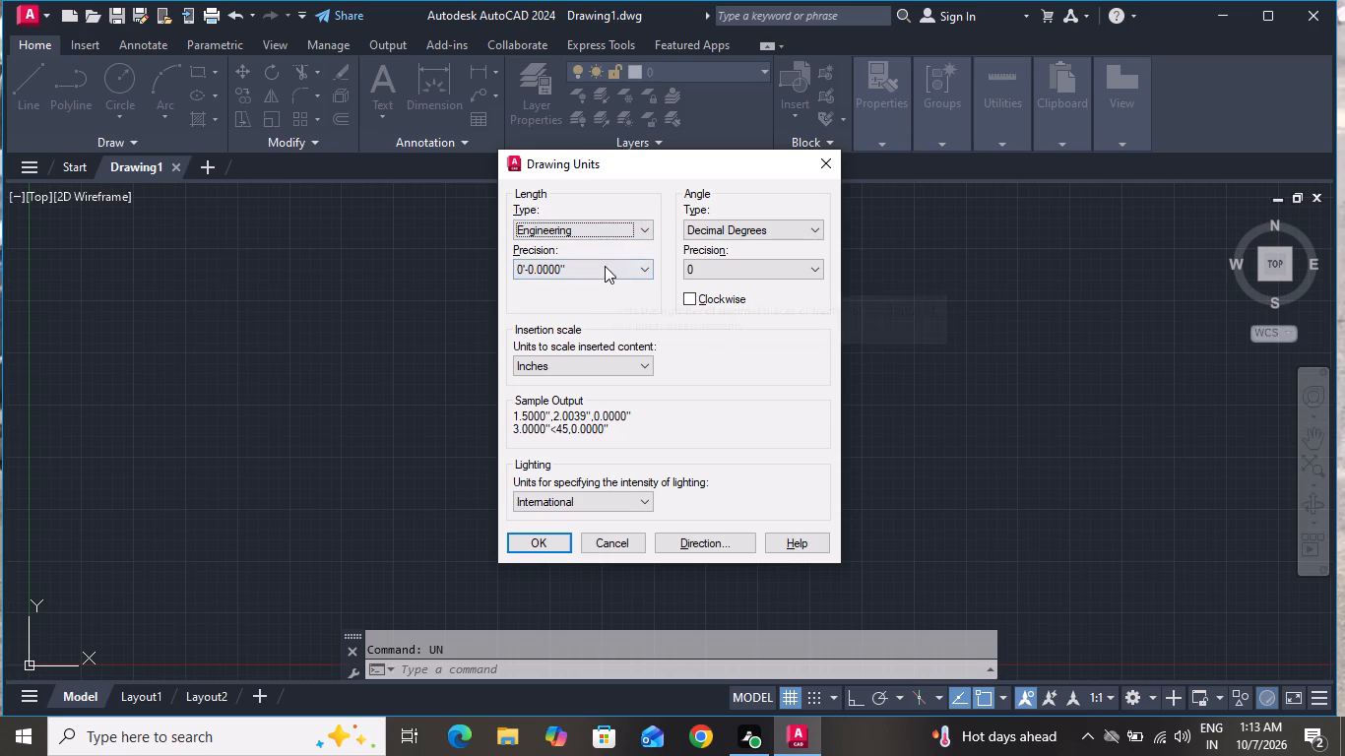
left_click(605, 270)
left_click(581, 278)
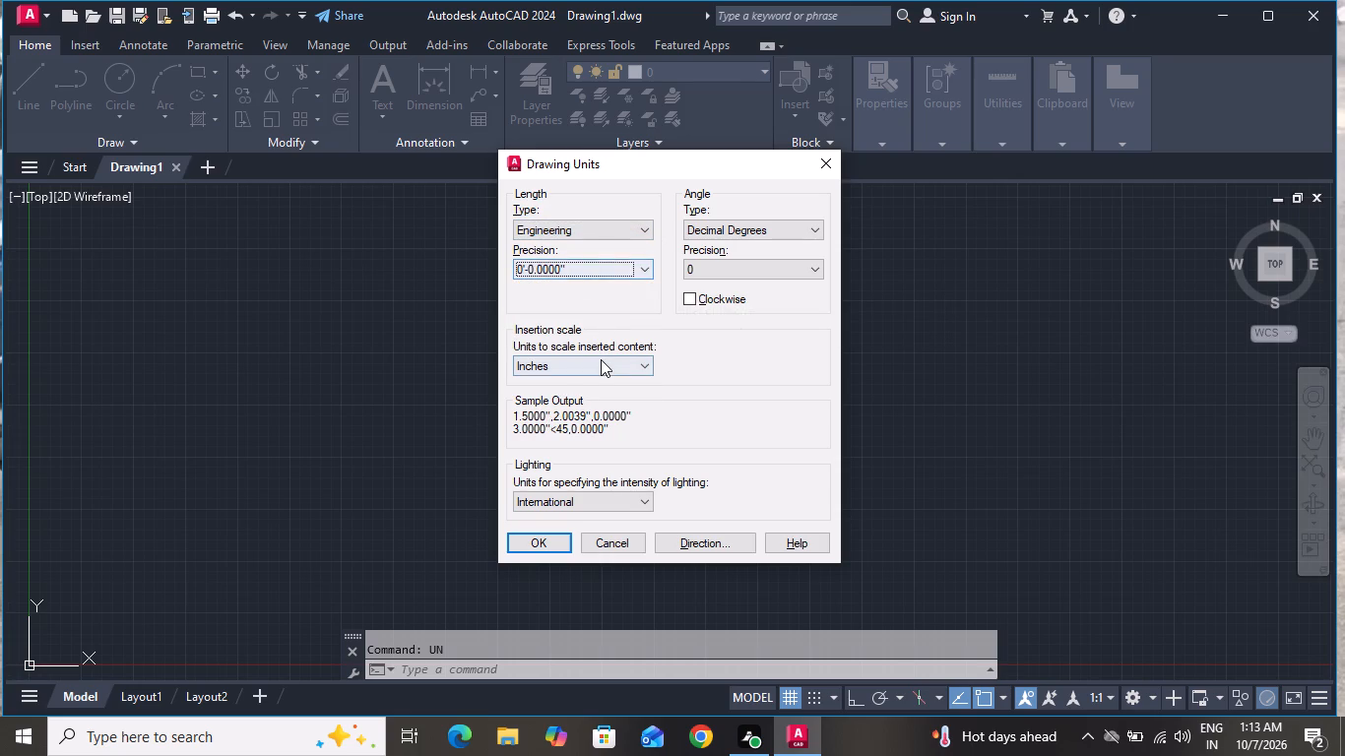
left_click(601, 359)
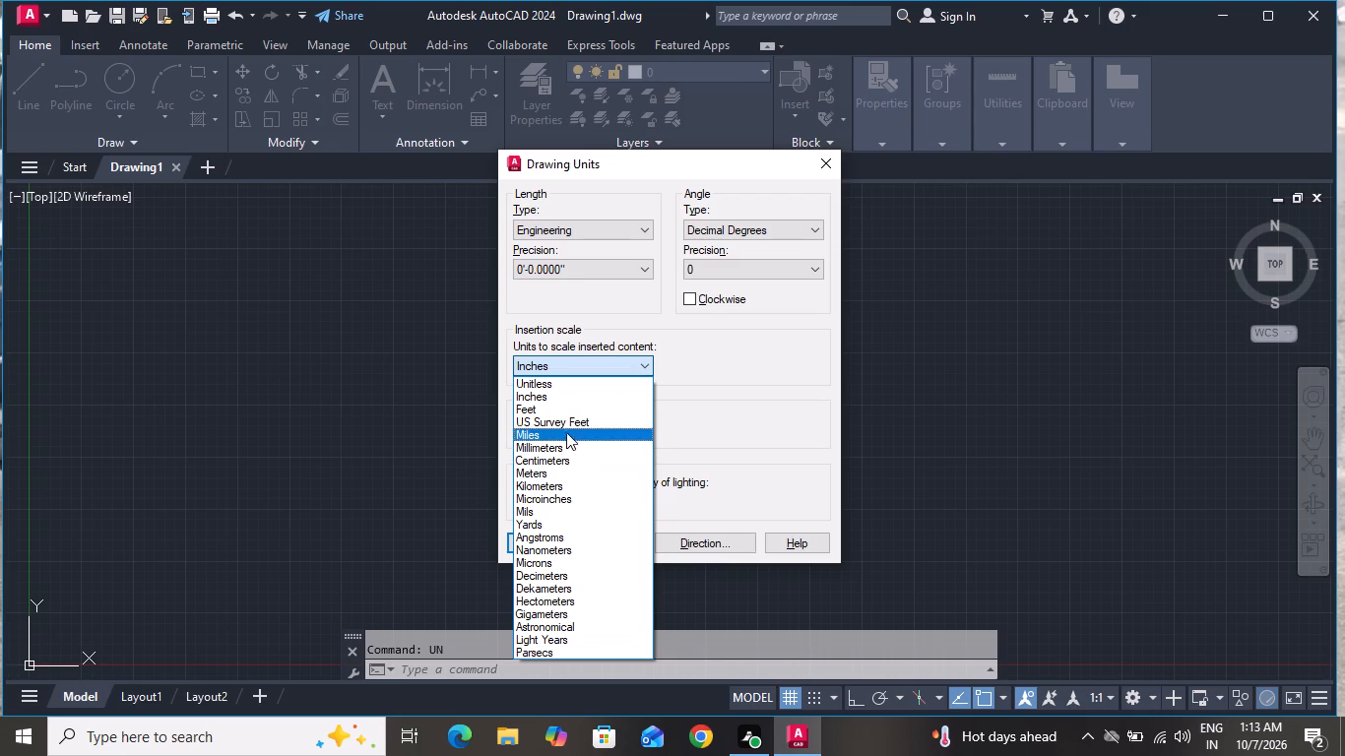
left_click(562, 399)
left_click(563, 544)
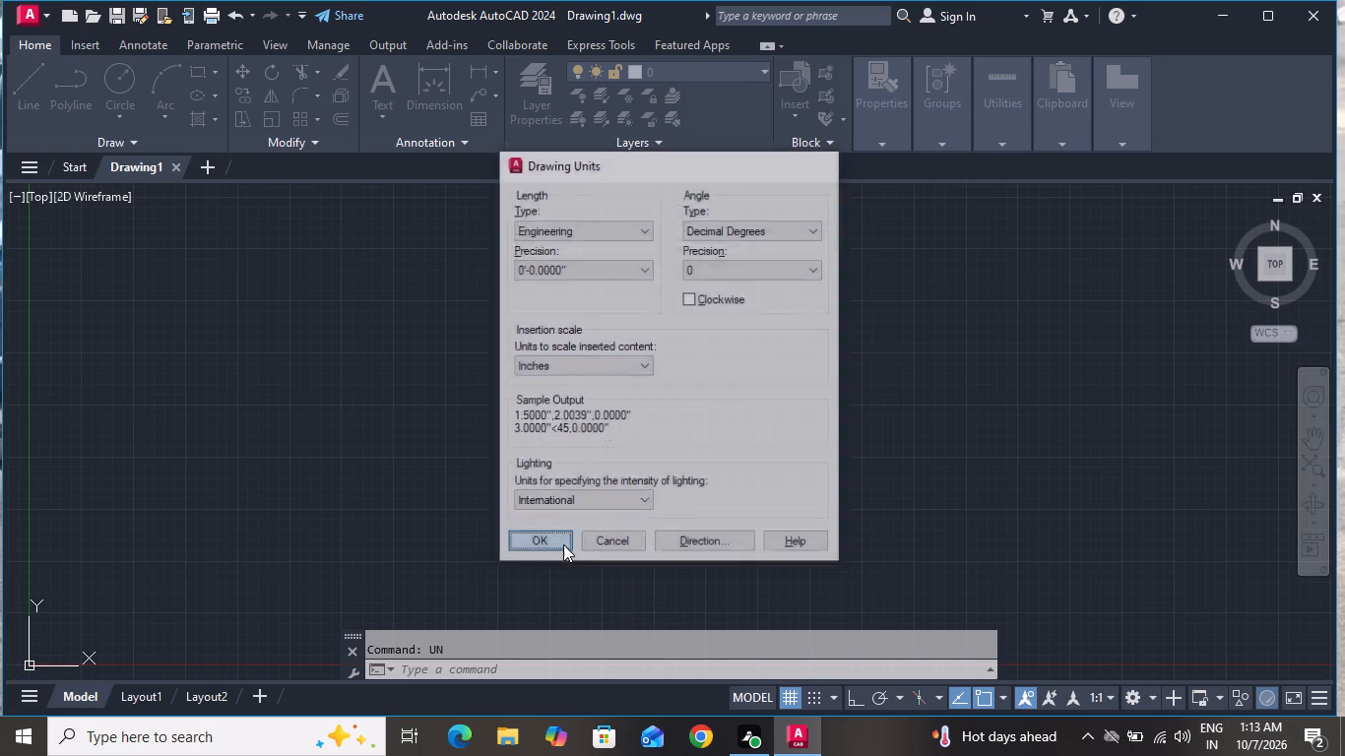
Modify the Standard dimension style's primary units to Engineering format with 0'-0" precision, and set that style current.
key("d")
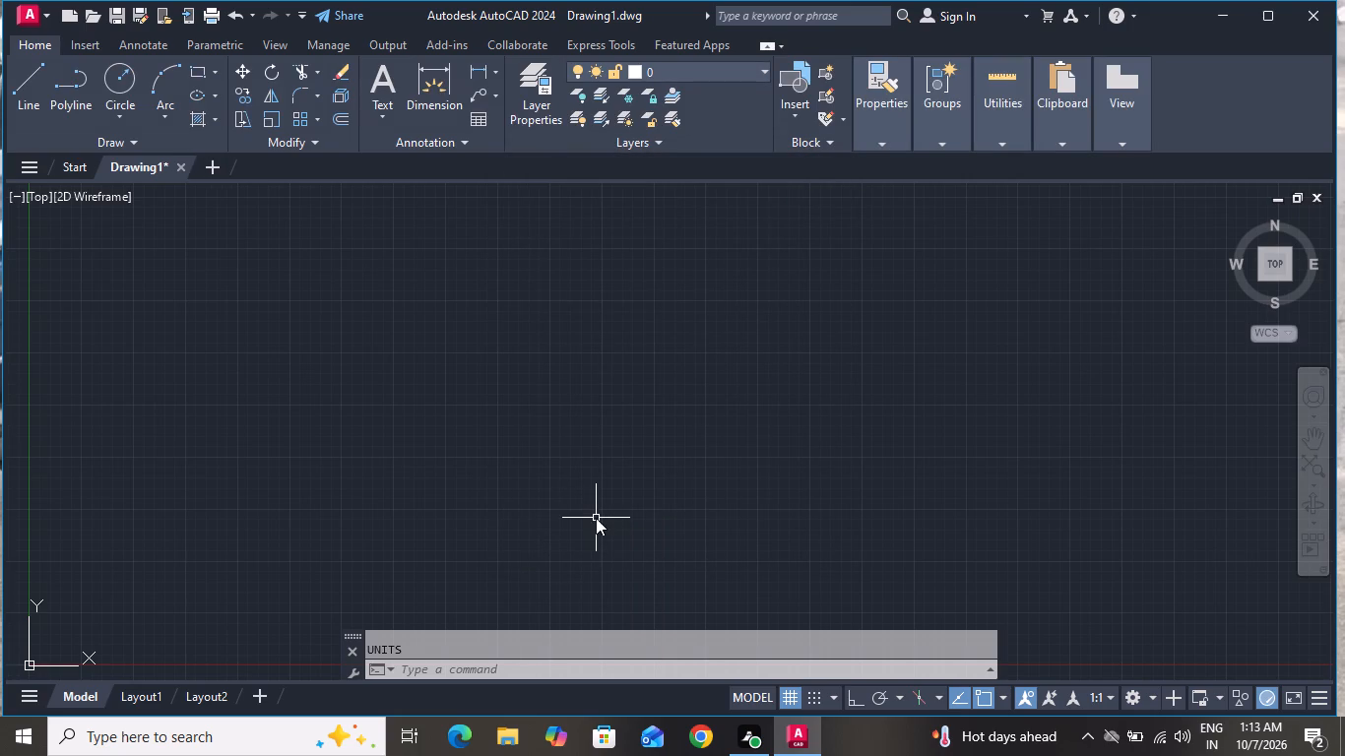
key("space")
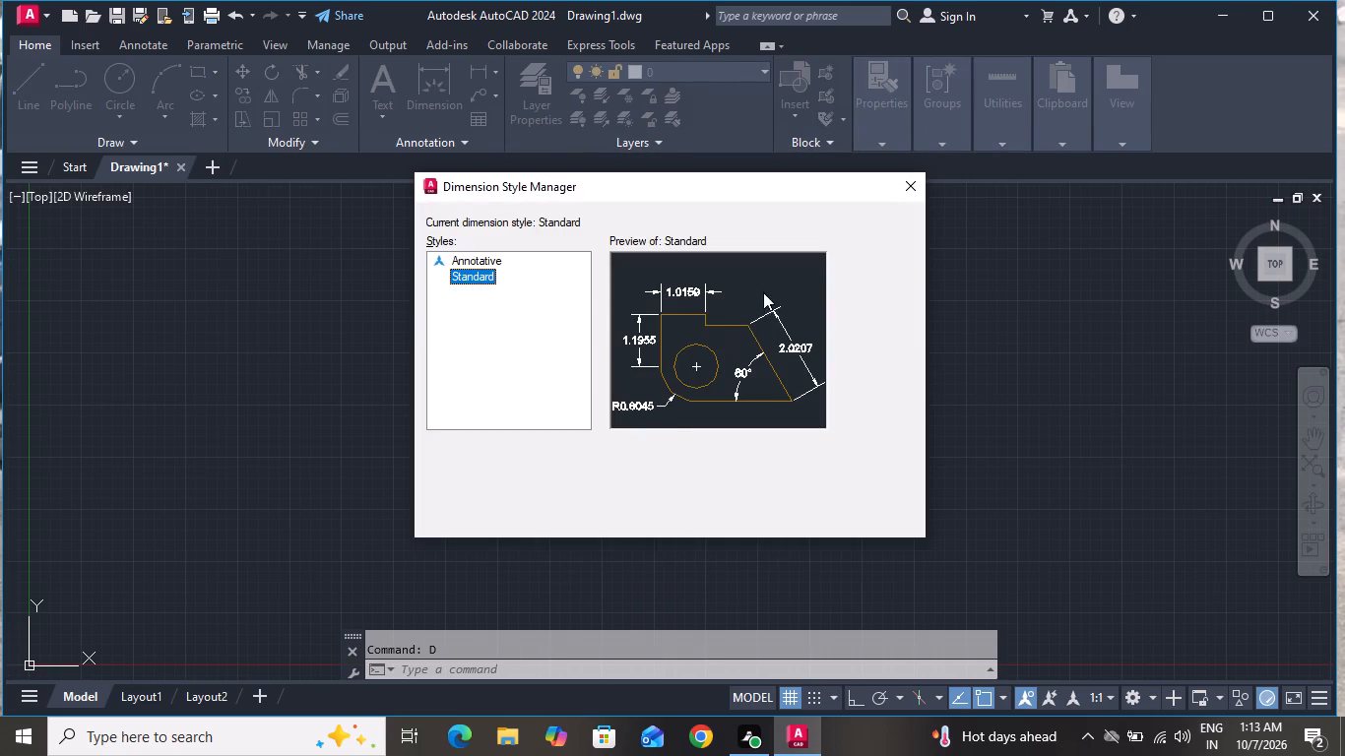
left_click(866, 319)
left_click(866, 319)
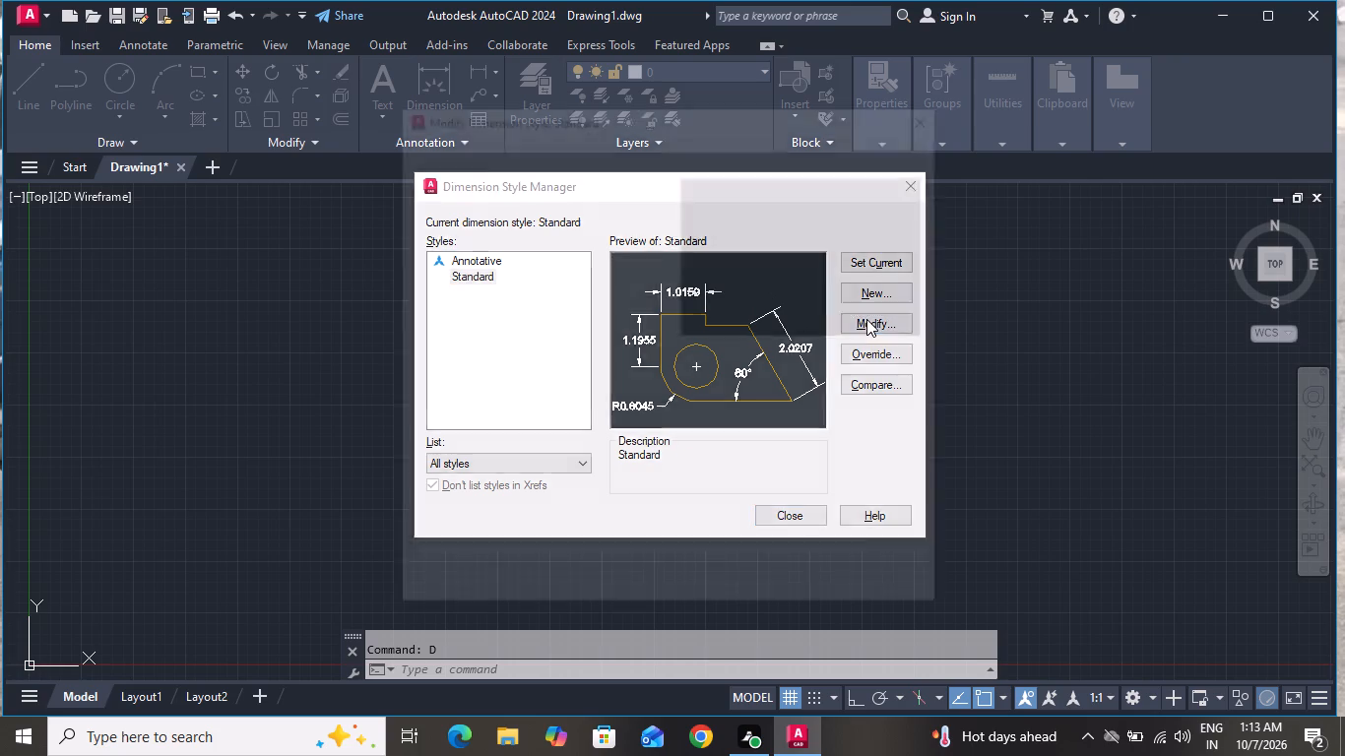
left_click(604, 184)
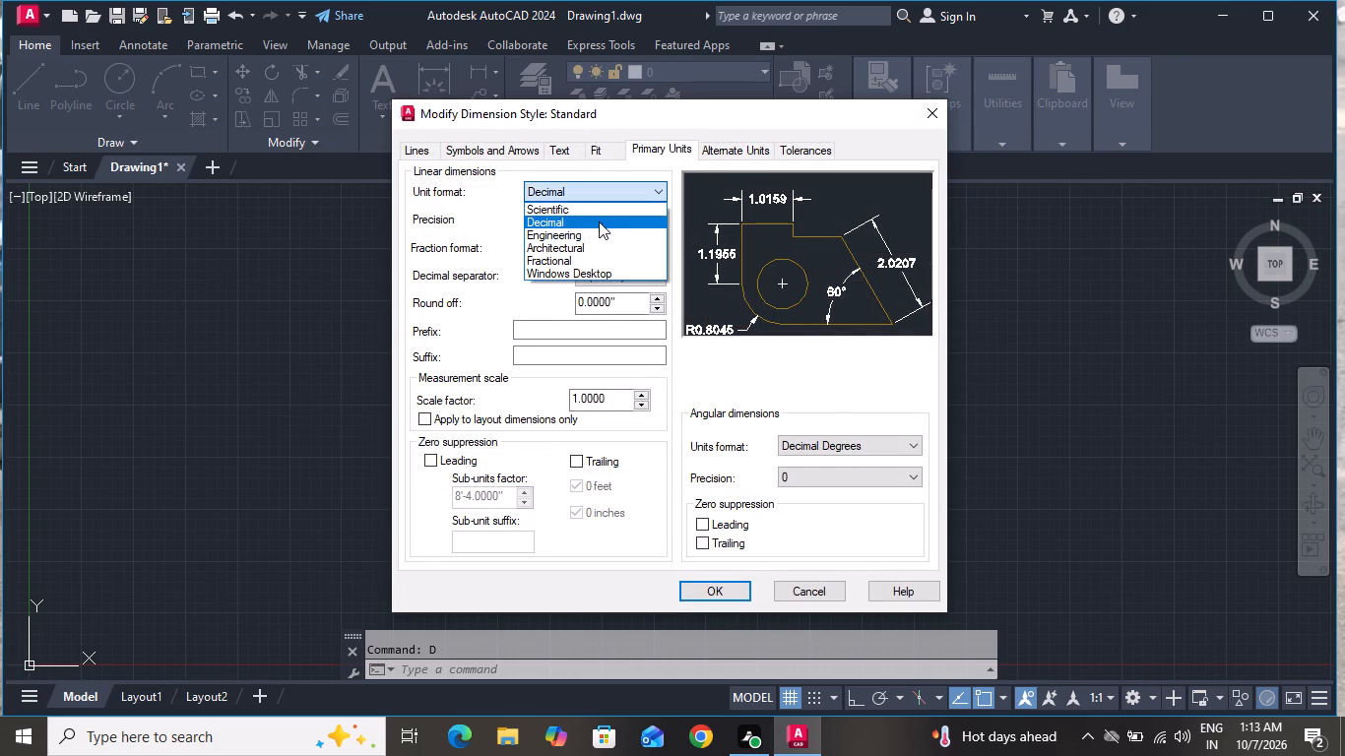
left_click(599, 232)
left_click(599, 218)
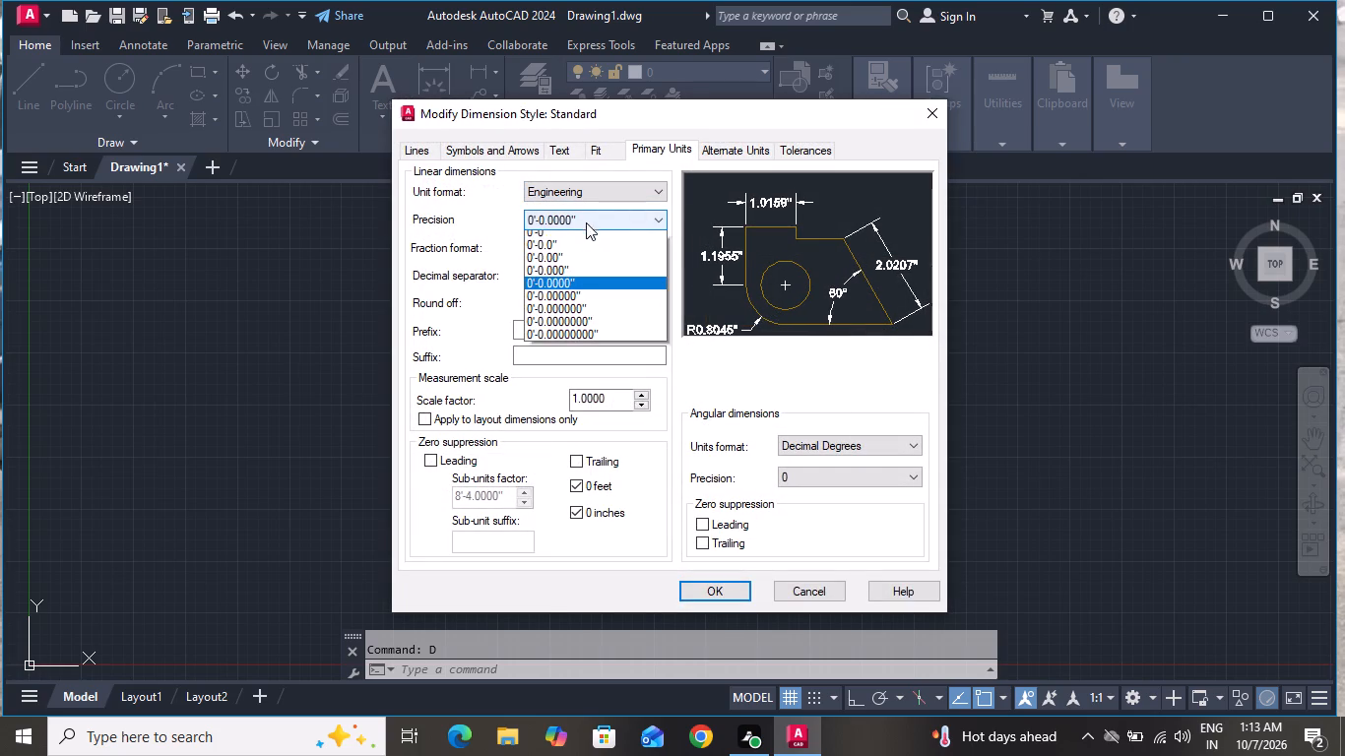
left_click(574, 243)
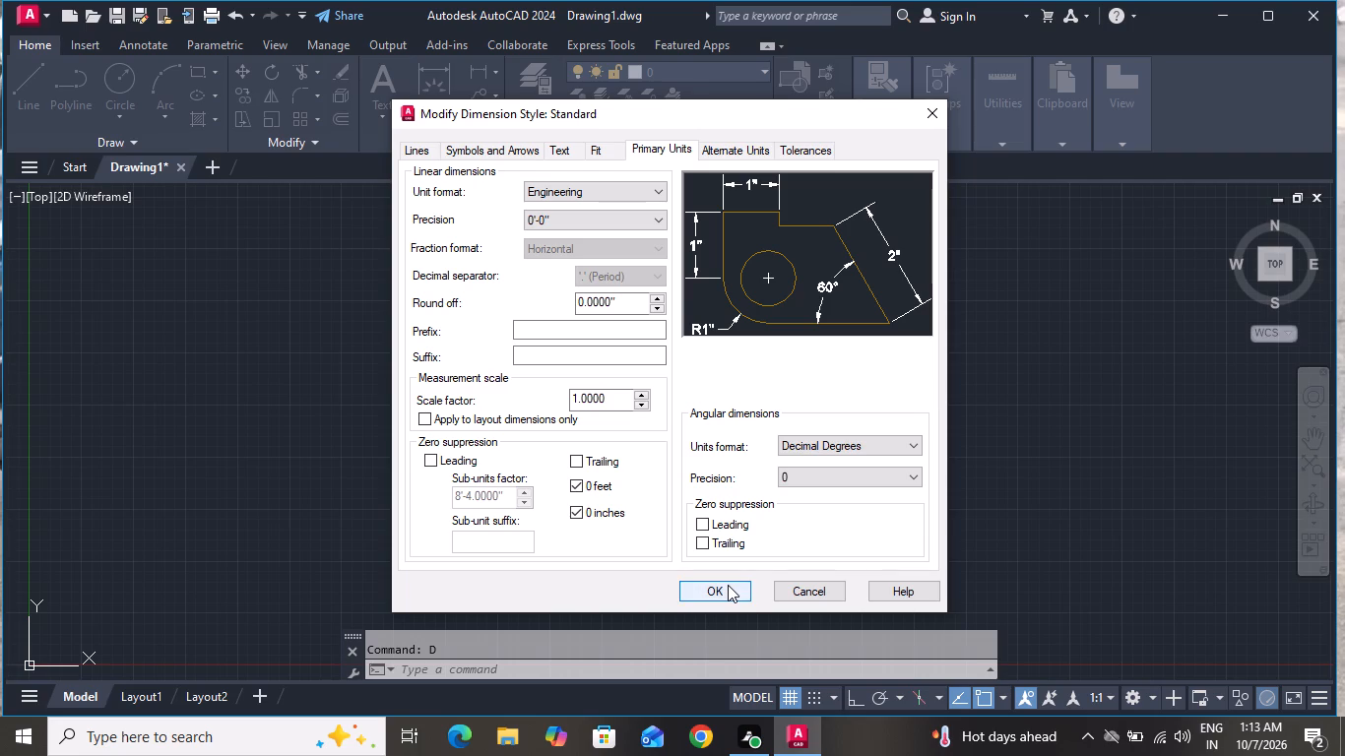
left_click(728, 585)
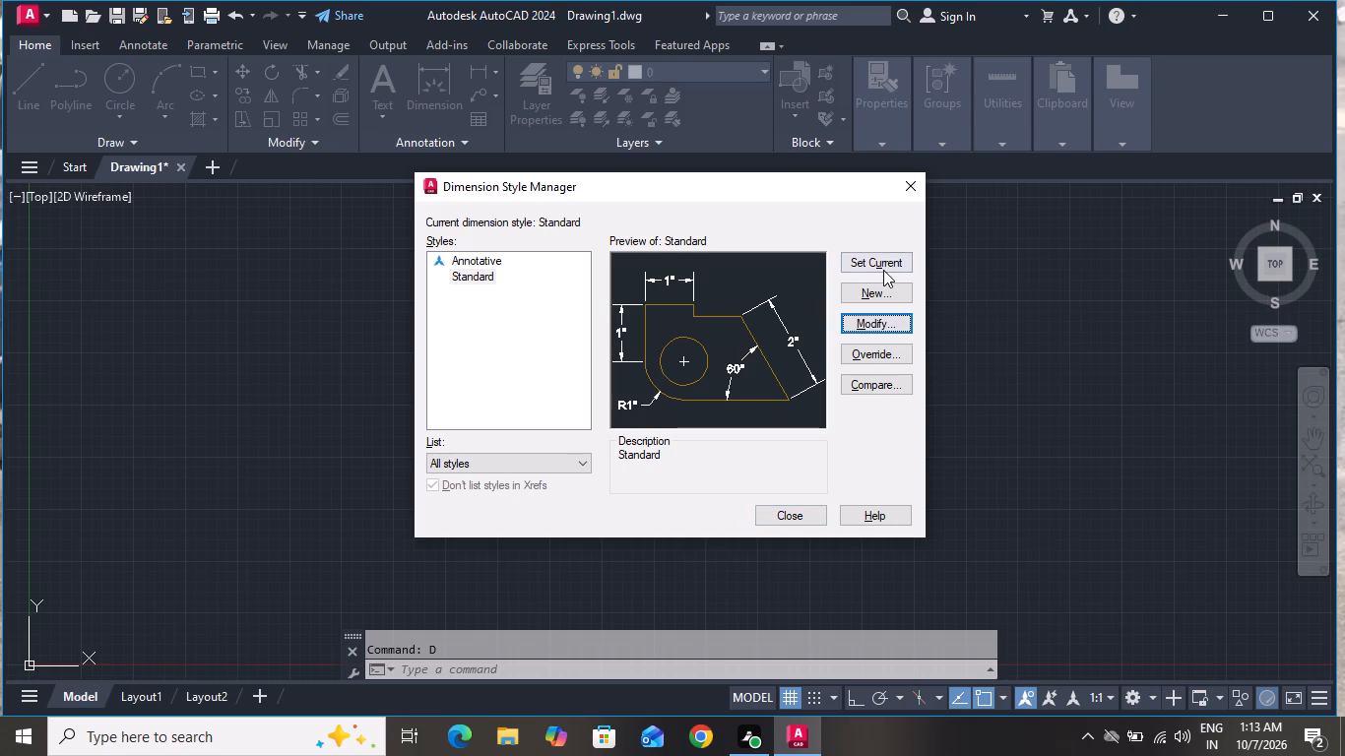
left_click(883, 264)
left_click(778, 514)
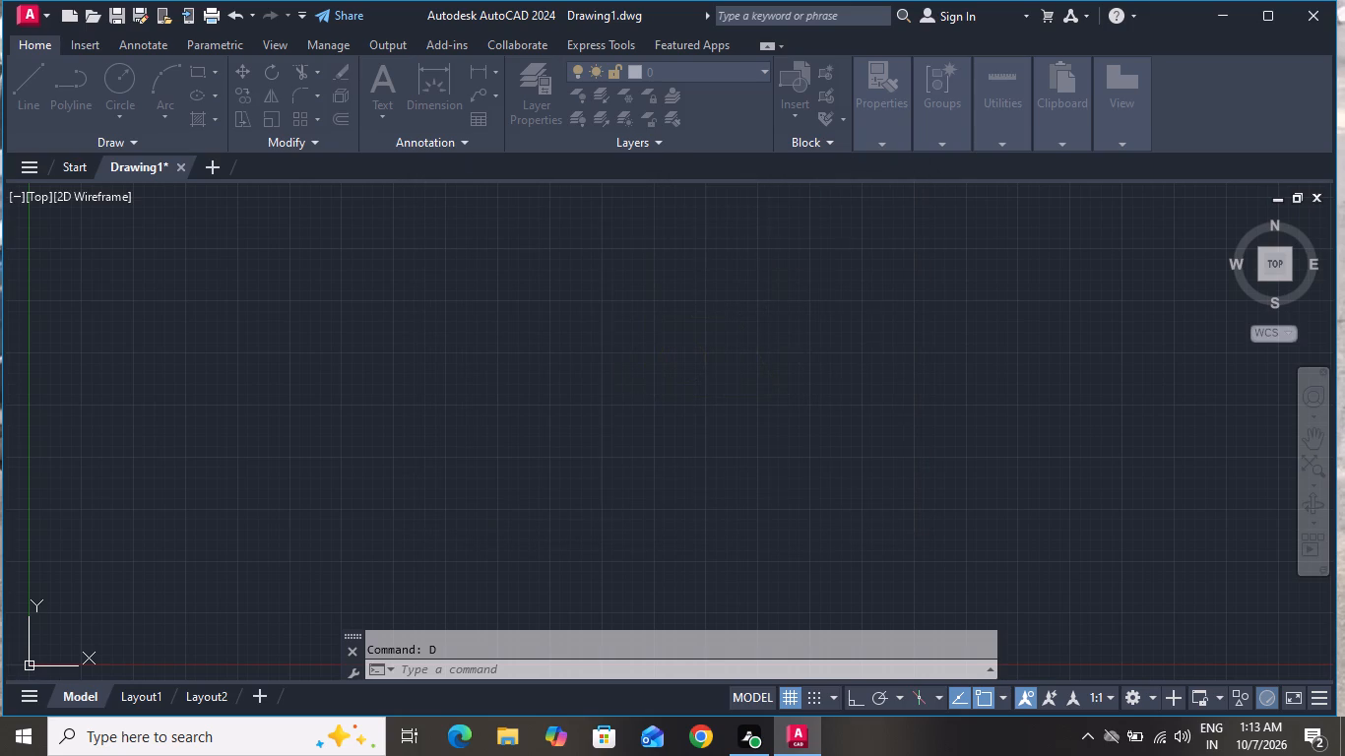
Turn on Ortho mode.
left_click(853, 699)
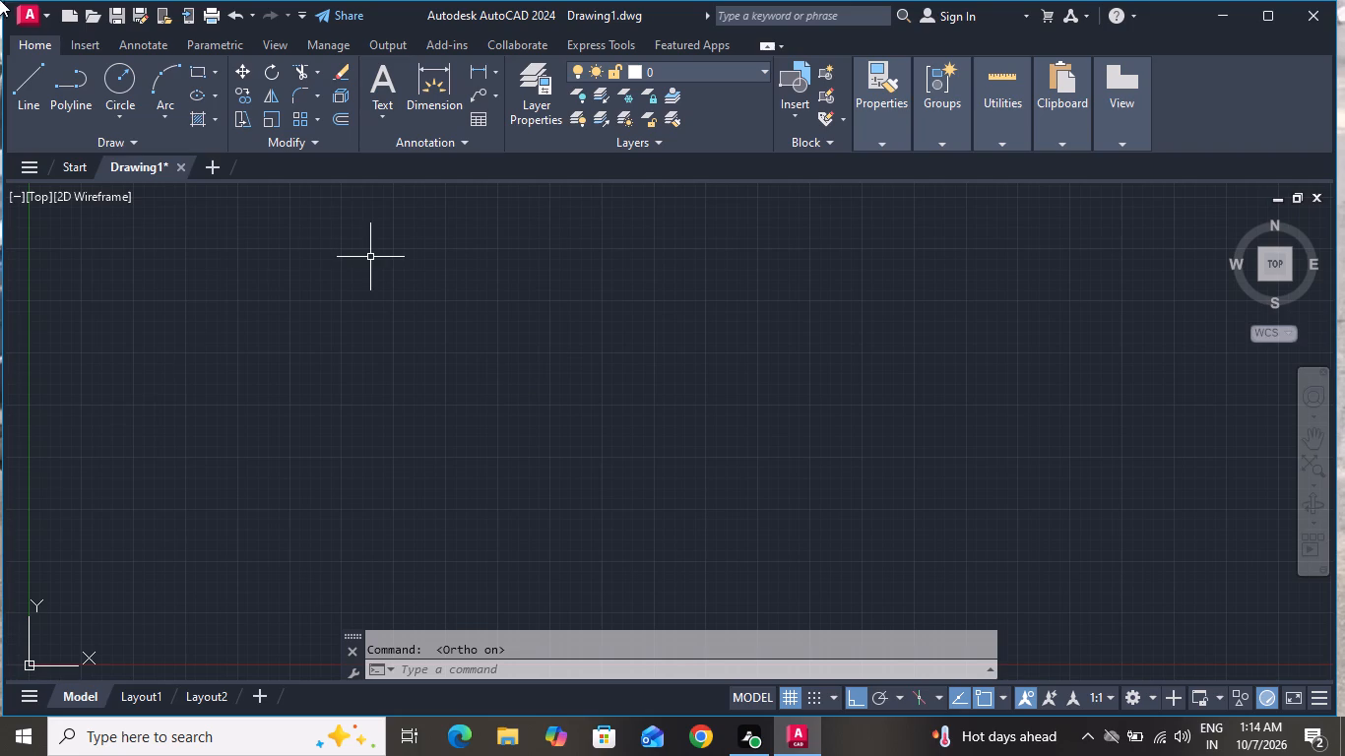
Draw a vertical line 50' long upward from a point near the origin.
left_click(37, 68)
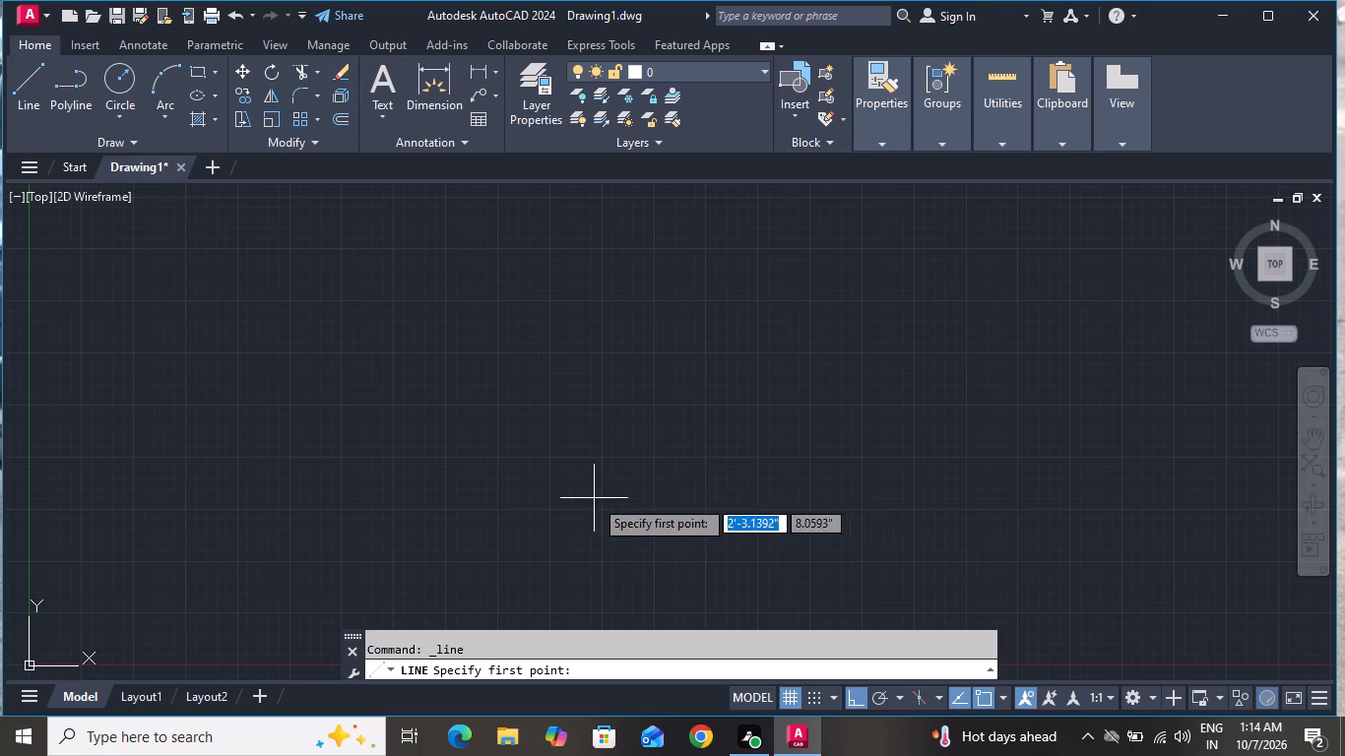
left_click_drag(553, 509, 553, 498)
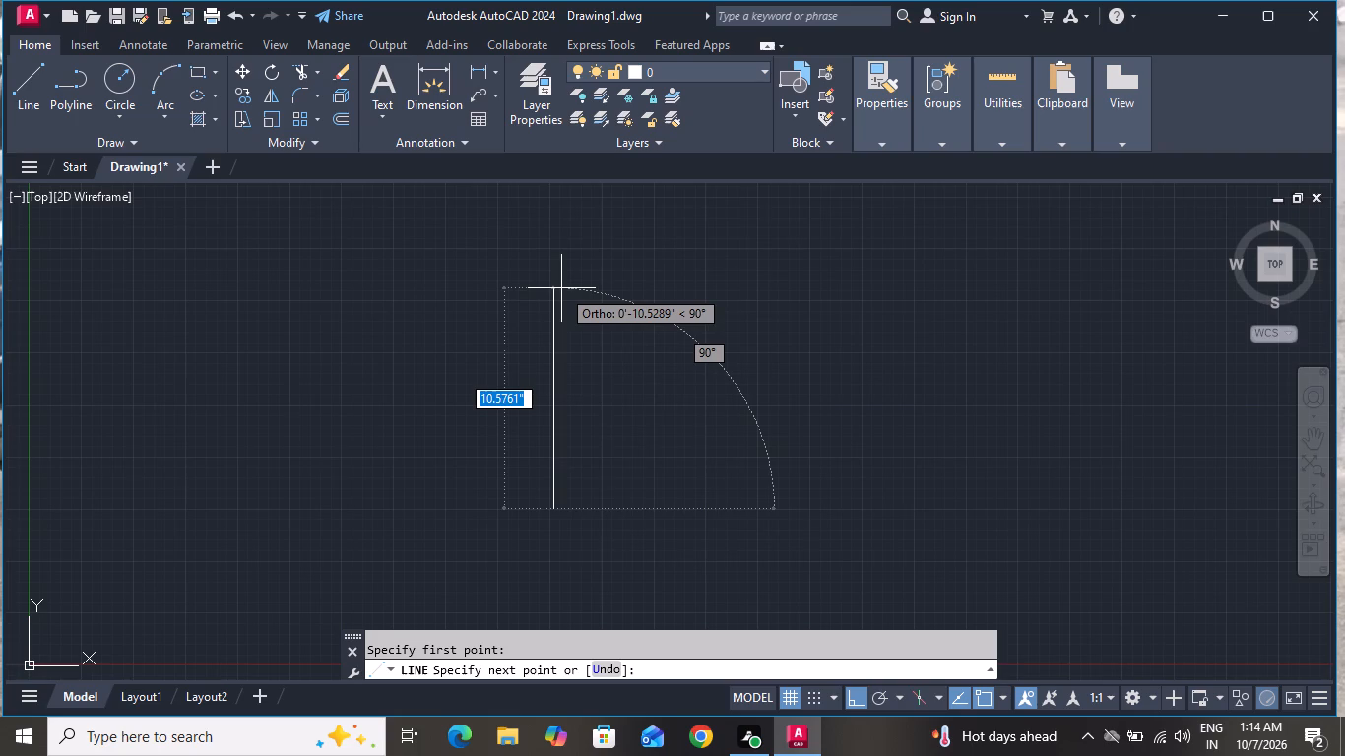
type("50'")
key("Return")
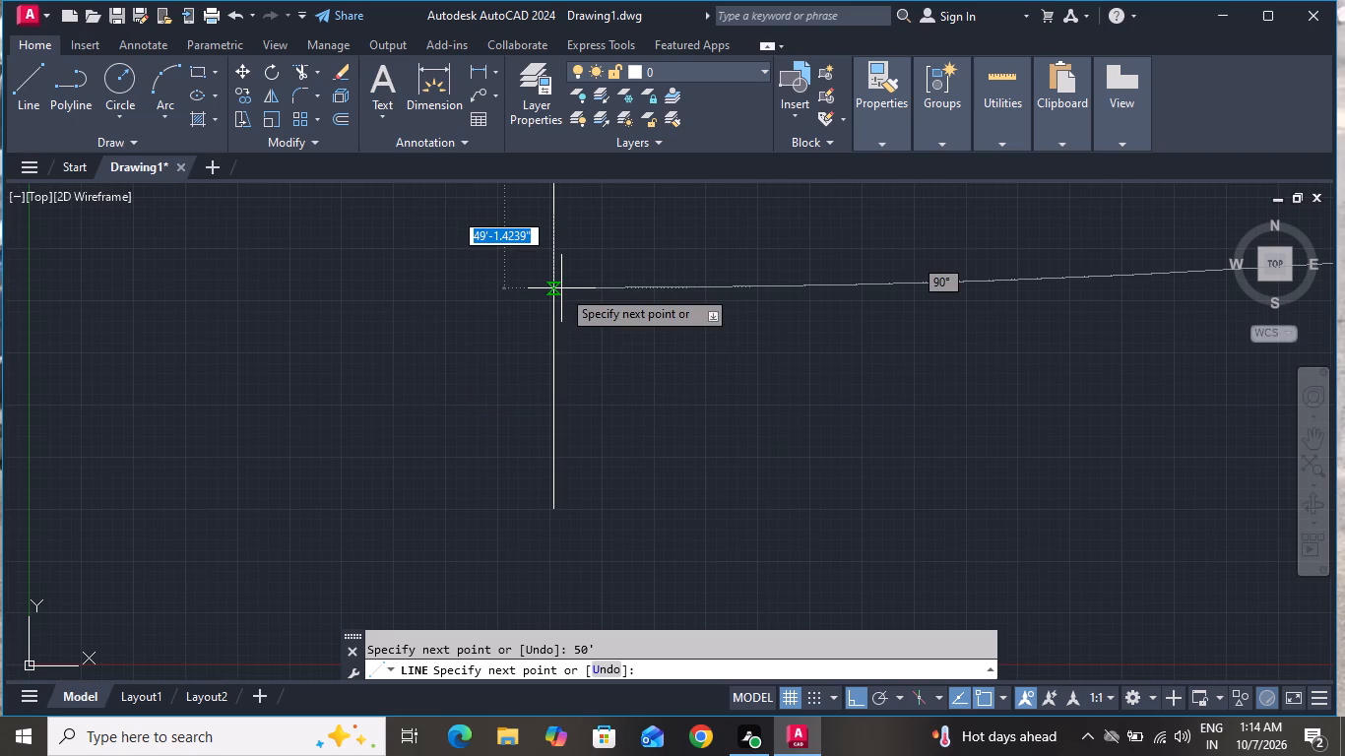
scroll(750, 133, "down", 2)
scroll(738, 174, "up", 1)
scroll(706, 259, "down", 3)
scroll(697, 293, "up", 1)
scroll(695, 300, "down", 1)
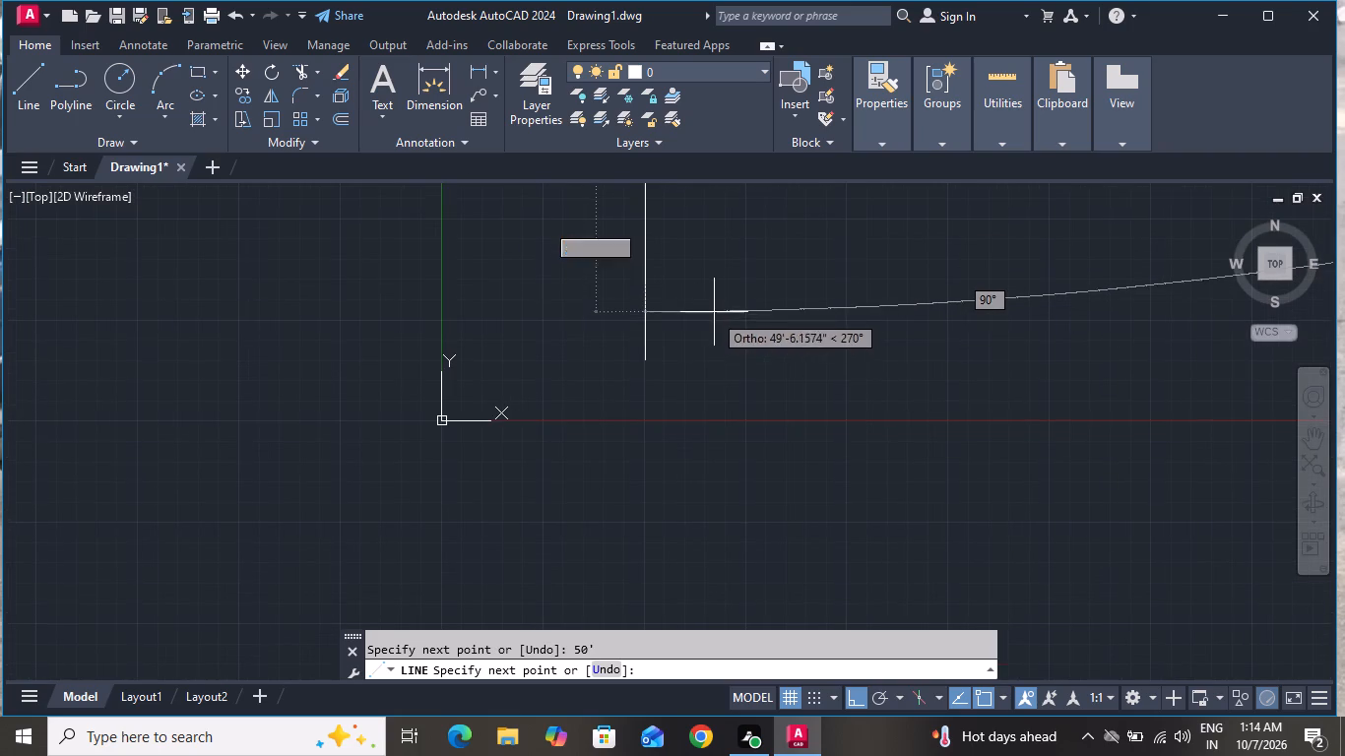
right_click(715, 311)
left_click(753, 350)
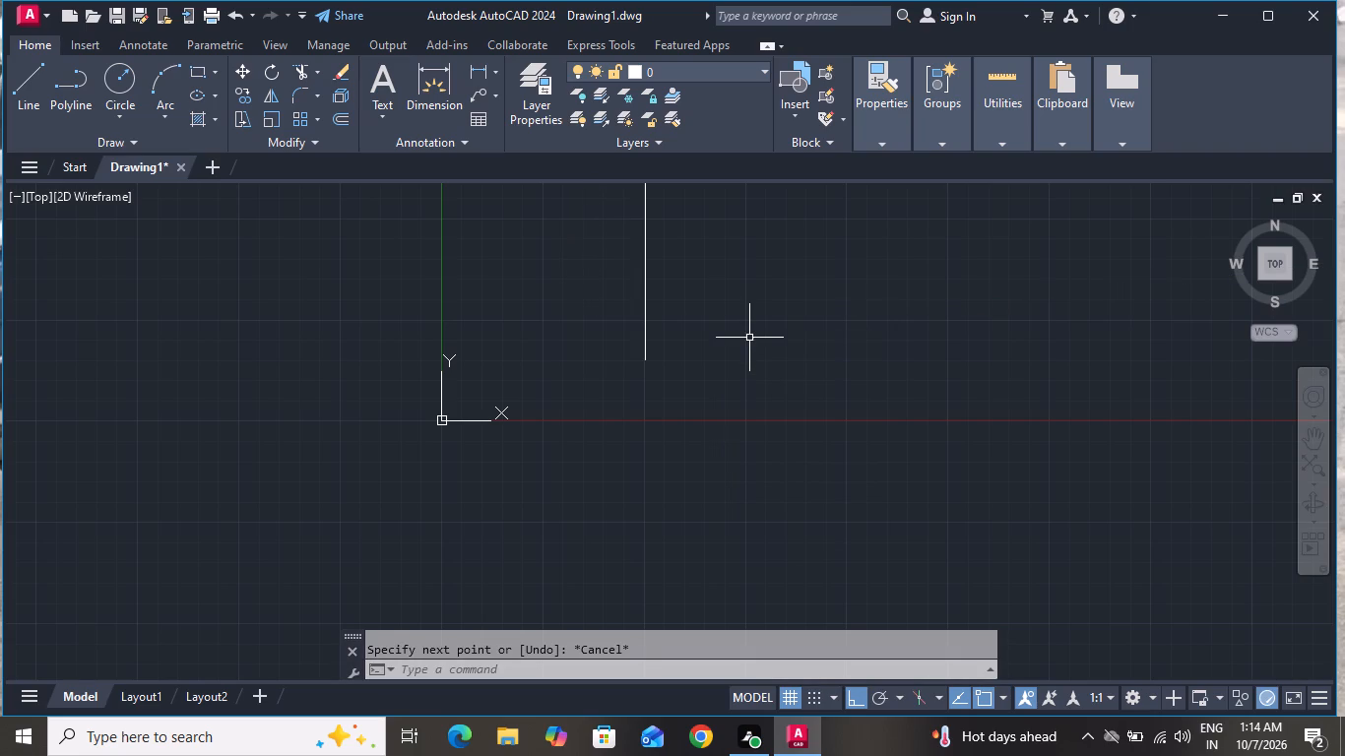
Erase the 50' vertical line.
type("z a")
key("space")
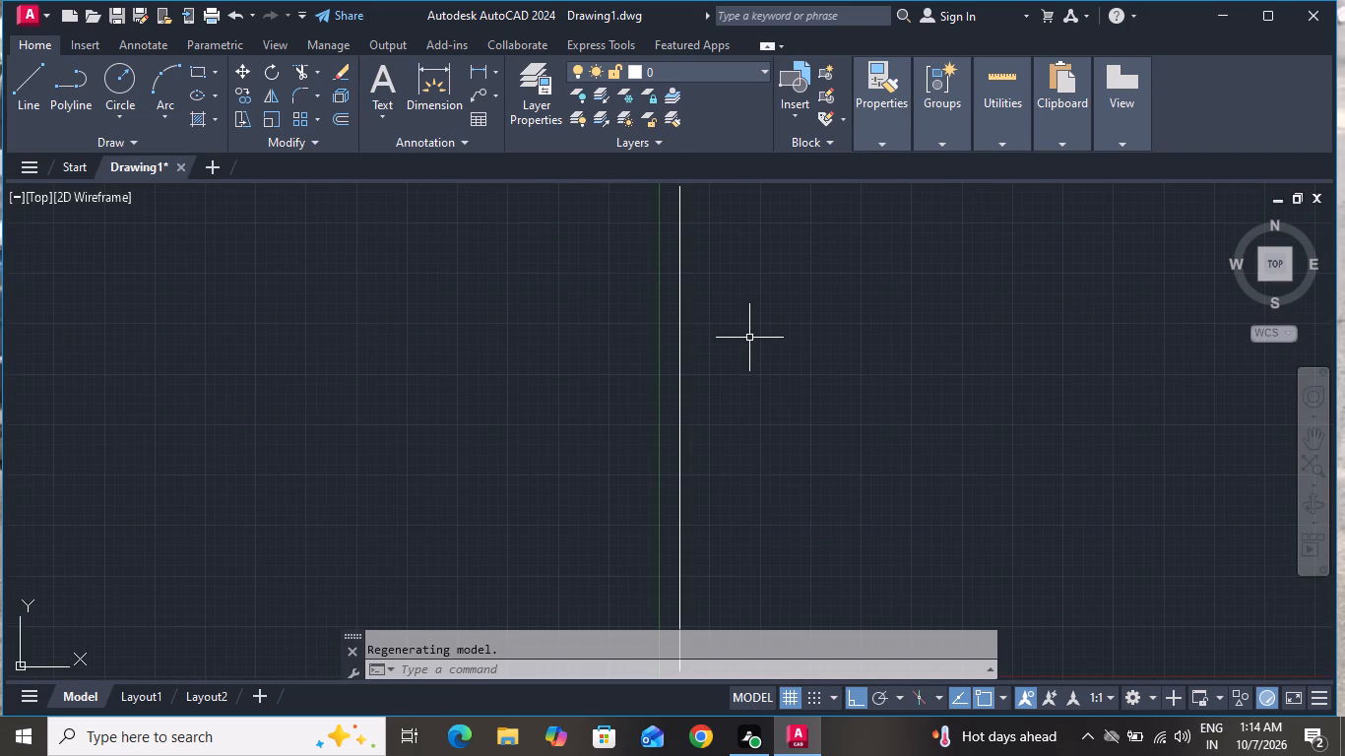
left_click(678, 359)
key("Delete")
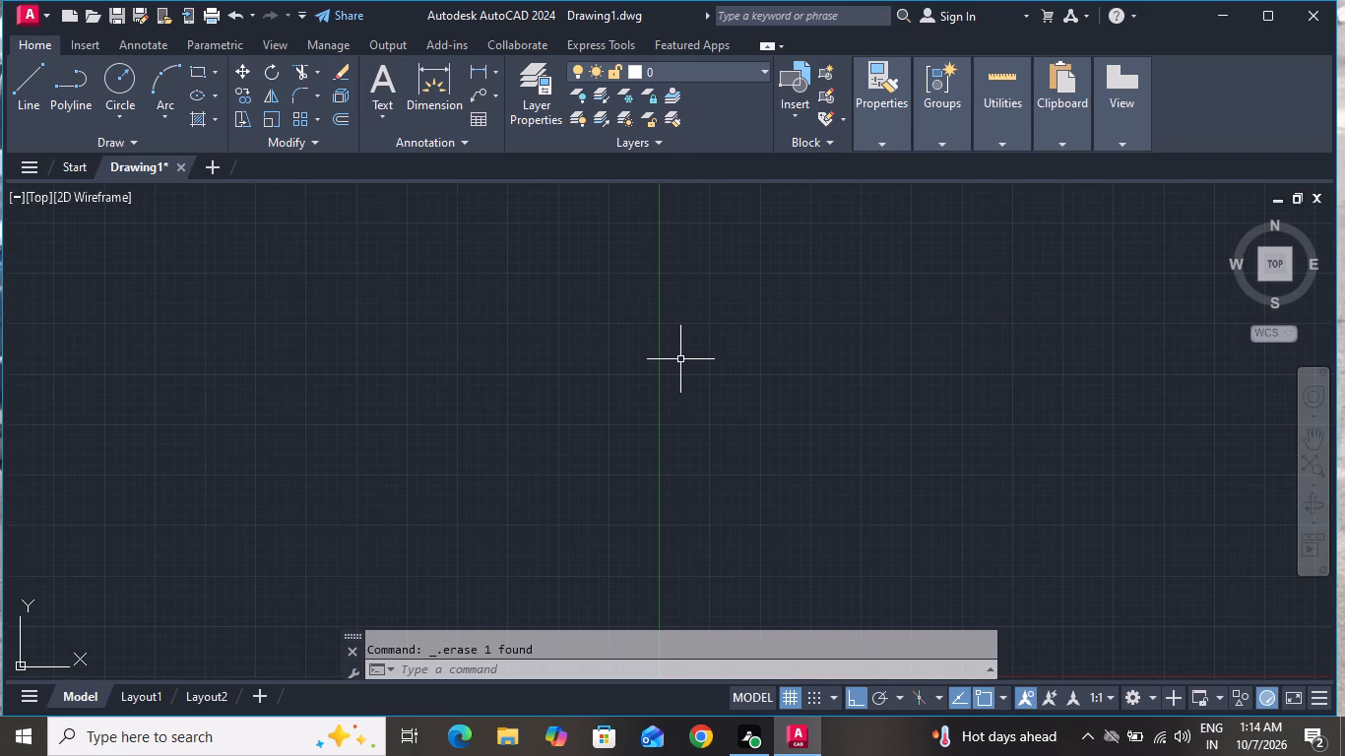
Draw a rectangular outline with the Line tool from its lower-left corner: 50' up, 35' right, 50' down and 35' back left.
scroll(680, 359, "down", 4)
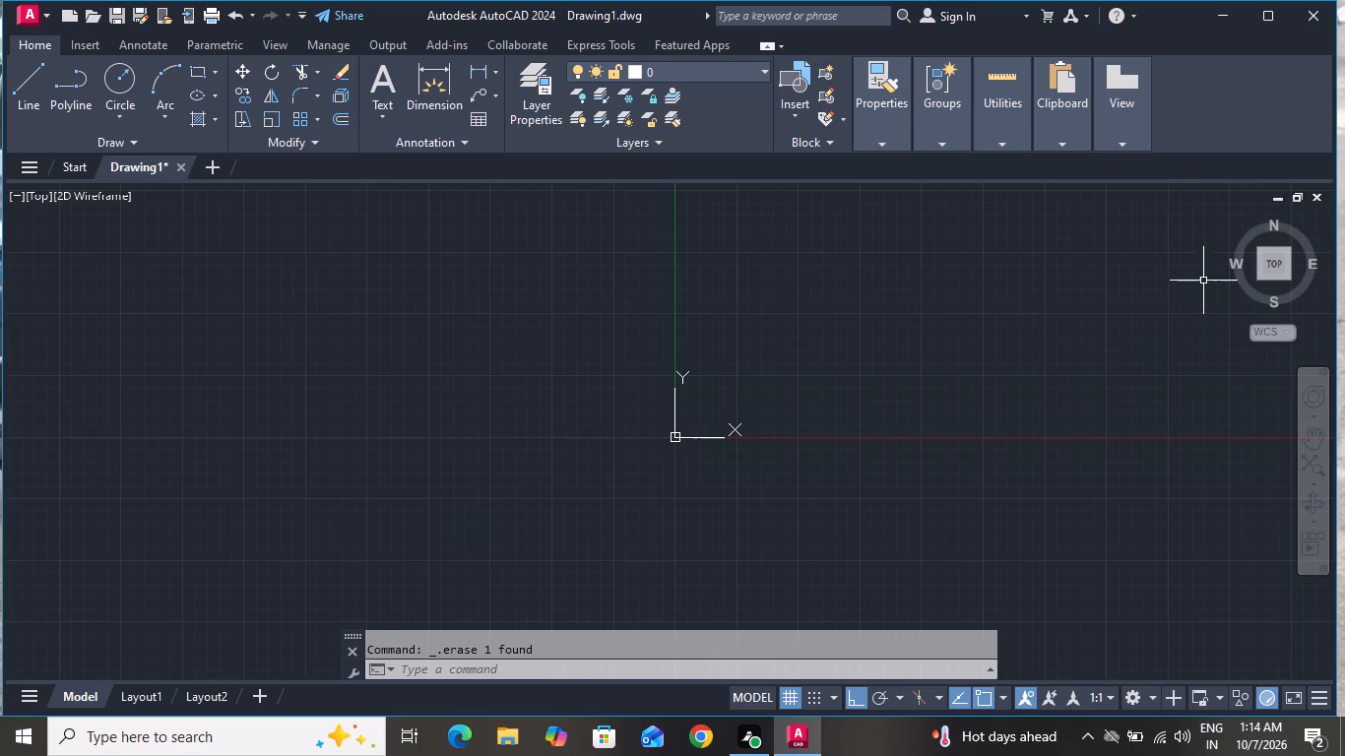
scroll(1207, 262, "up", 3)
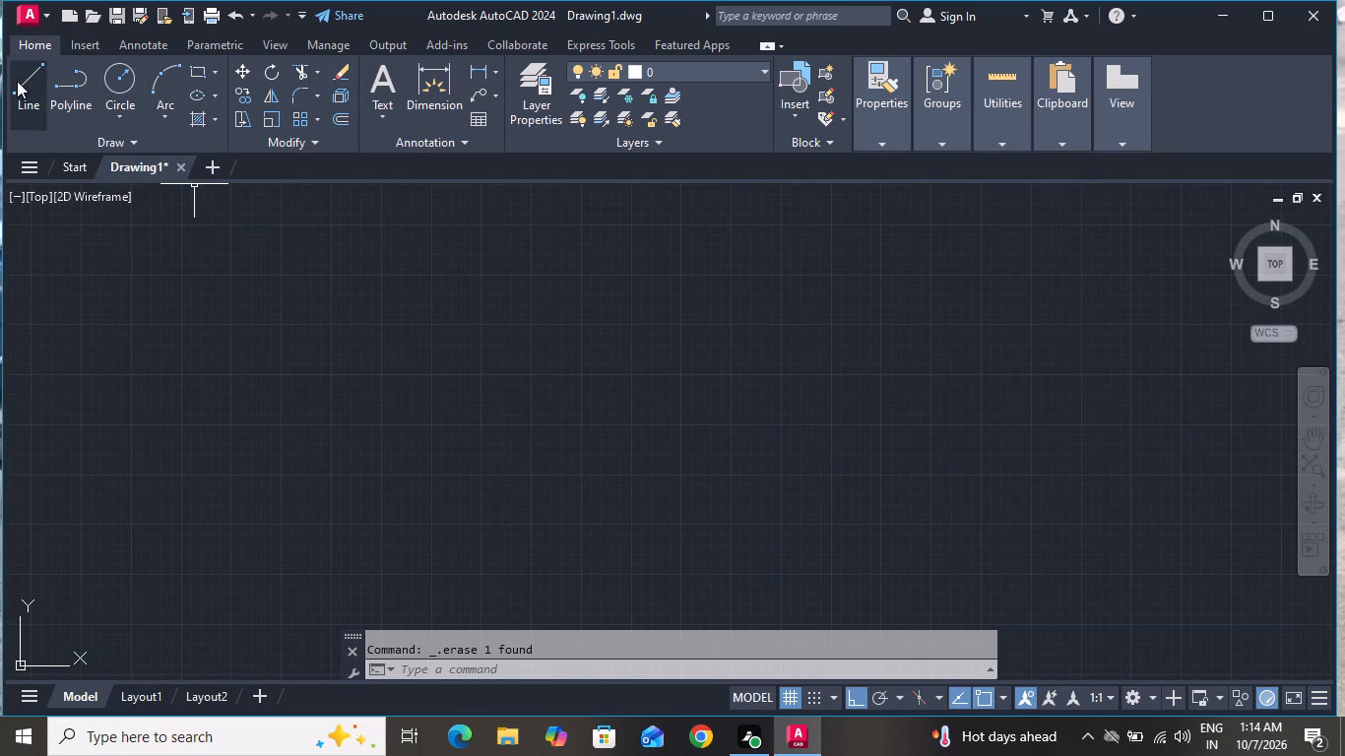
left_click(17, 81)
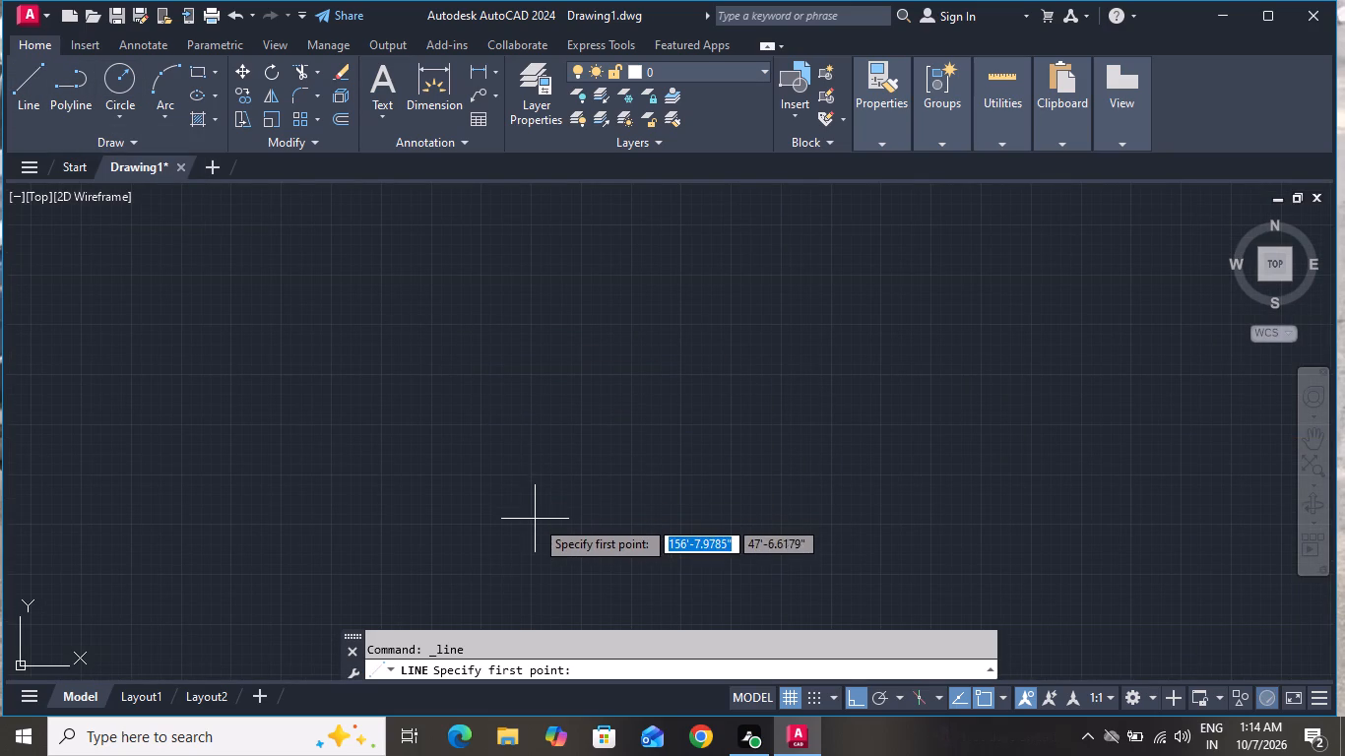
left_click(532, 524)
type("50'")
key("Return")
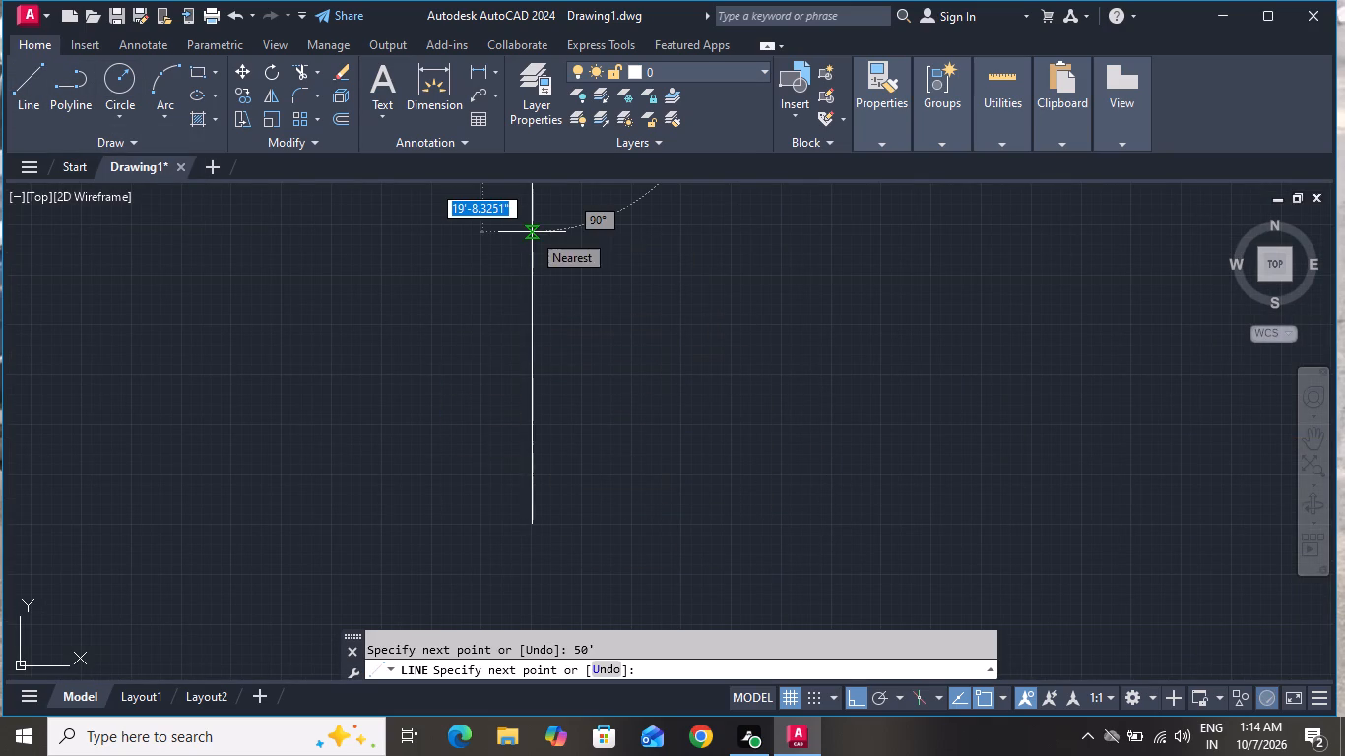
scroll(590, 103, "down", 1)
scroll(573, 154, "up", 1)
scroll(583, 290, "down", 1)
scroll(584, 313, "up", 1)
scroll(607, 377, "down", 1)
scroll(607, 378, "up", 1)
scroll(607, 379, "down", 3)
scroll(609, 383, "up", 1)
scroll(609, 383, "down", 10)
scroll(672, 303, "up", 1)
scroll(450, 516, "up", 1)
scroll(450, 516, "down", 3)
scroll(450, 519, "up", 1)
scroll(450, 519, "down", 3)
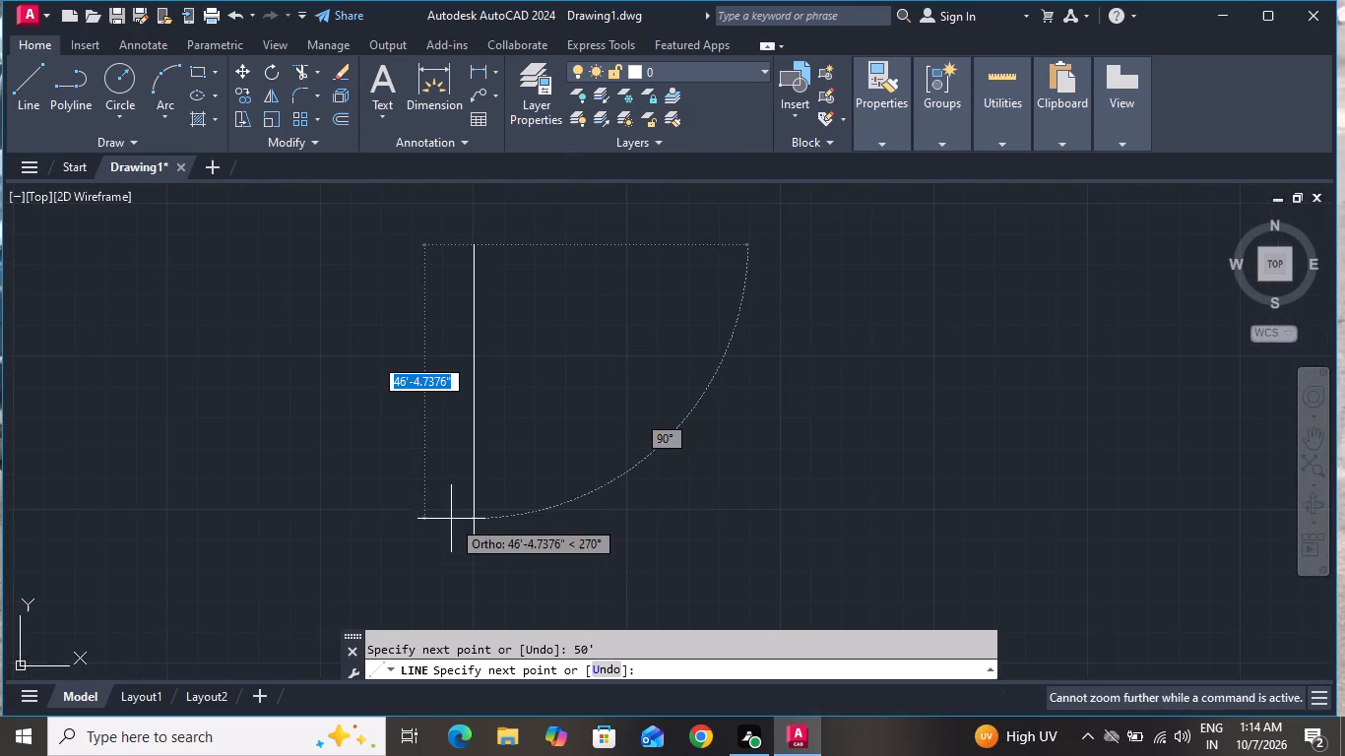
scroll(451, 519, "down", 1)
type("35")
key("apostrophe")
key("Return")
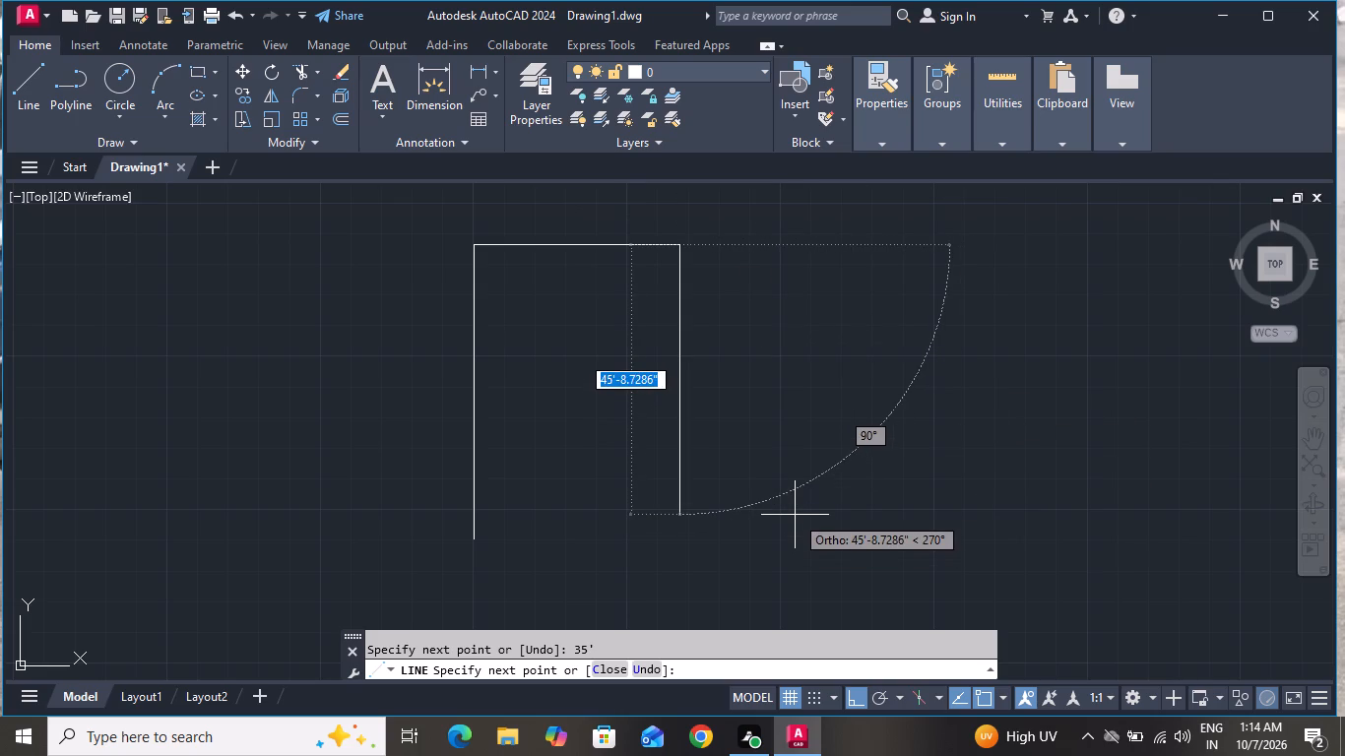
type("50'")
key("Return")
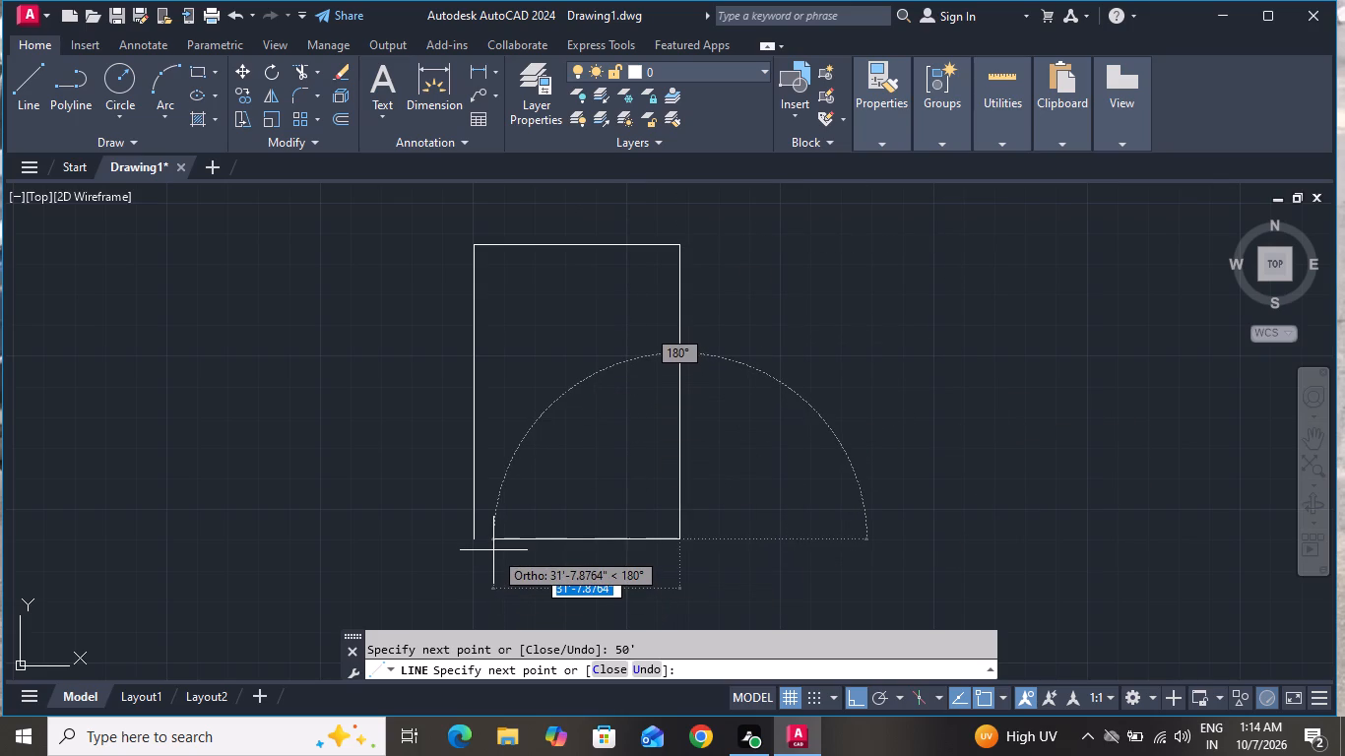
type("35'")
key("Return")
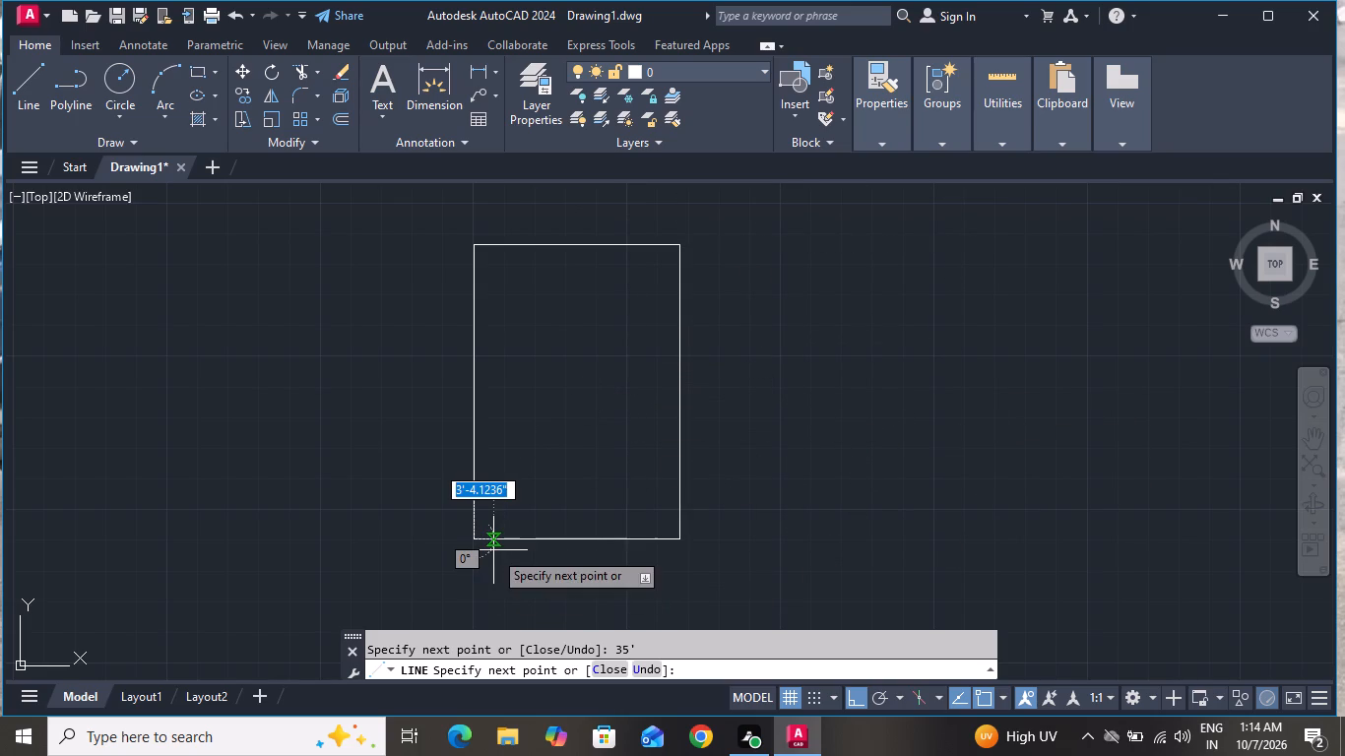
End the Line command after closing the rectangular outline.
right_click(565, 426)
left_click(597, 463)
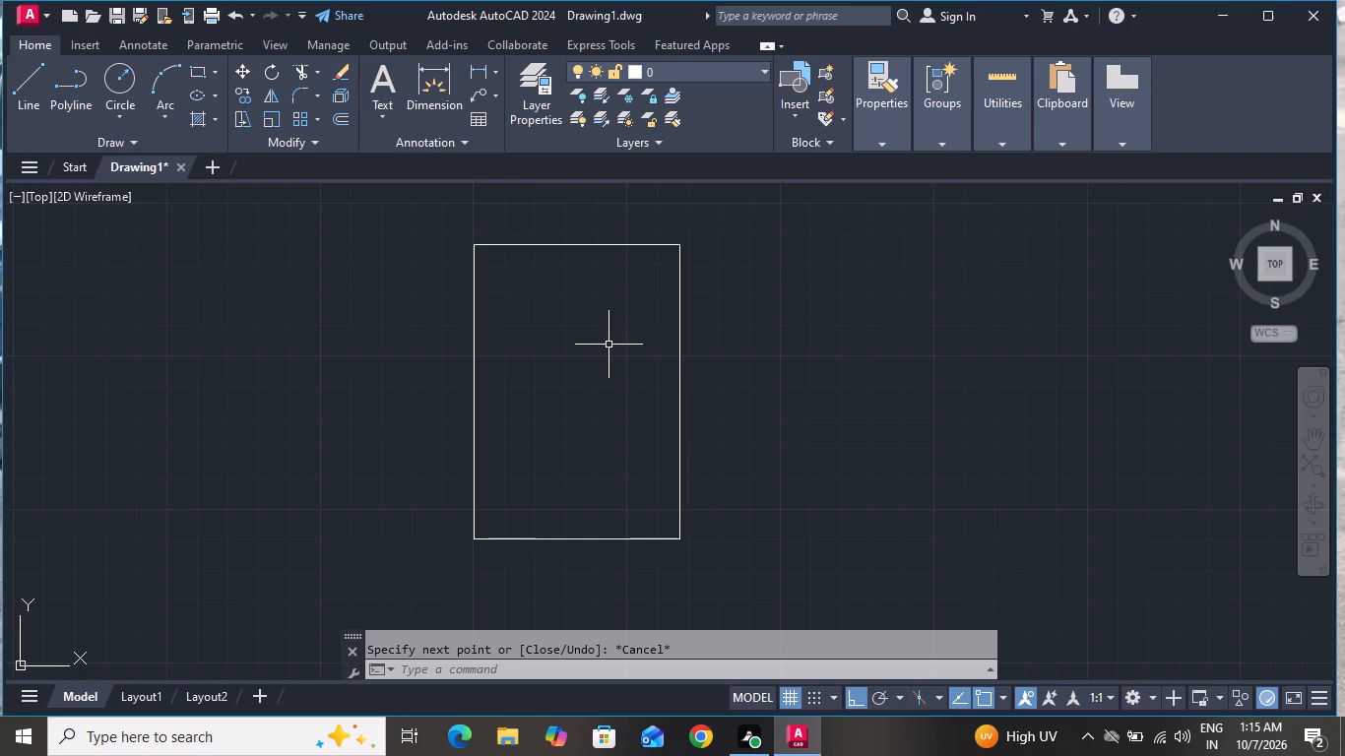
Offset all four sides of the rectangular outline 9" inward to form the outer wall thickness.
type("of")
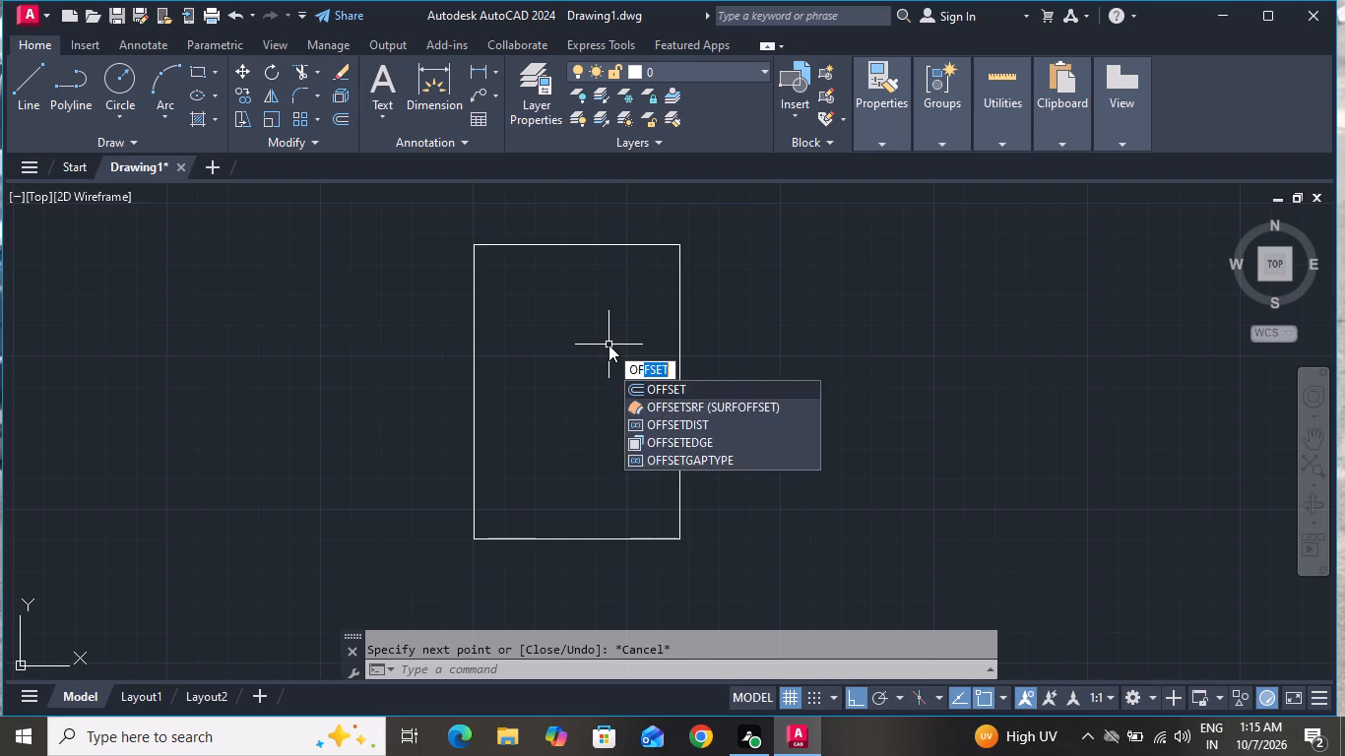
key("space")
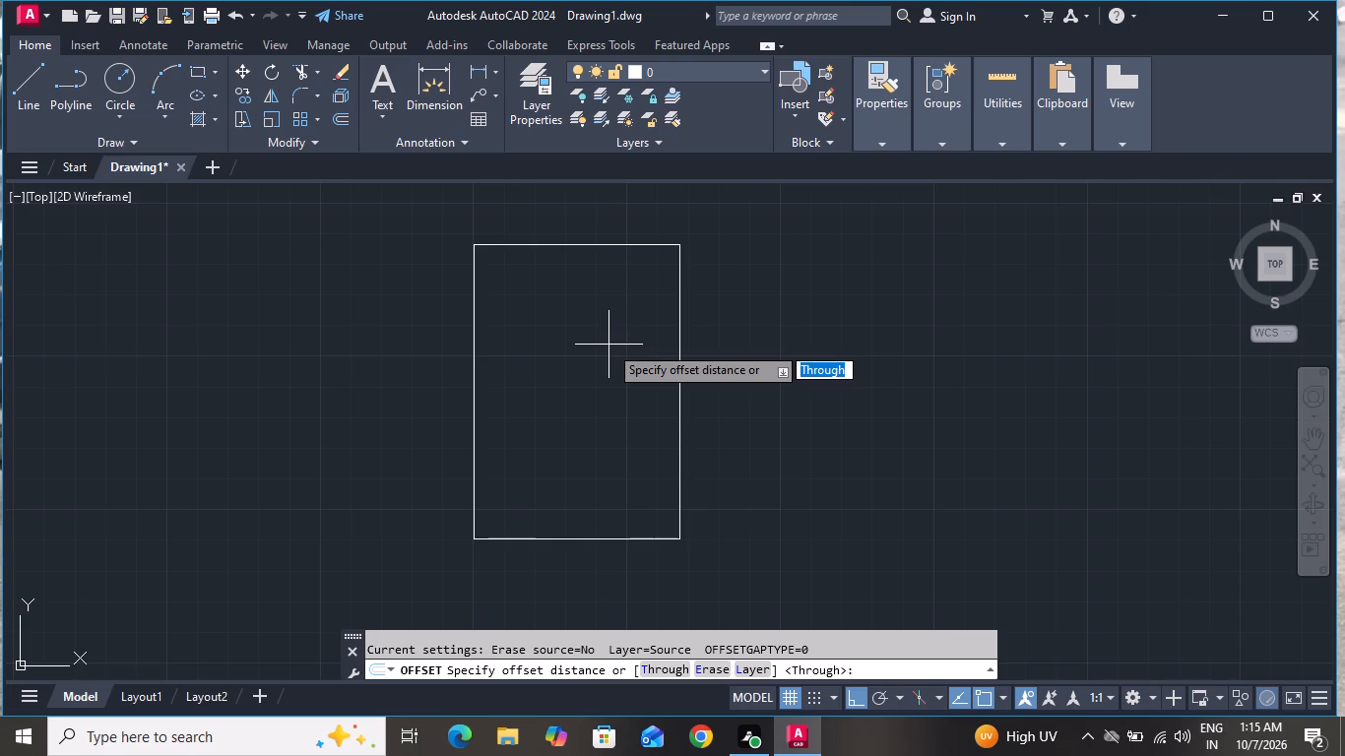
key("9")
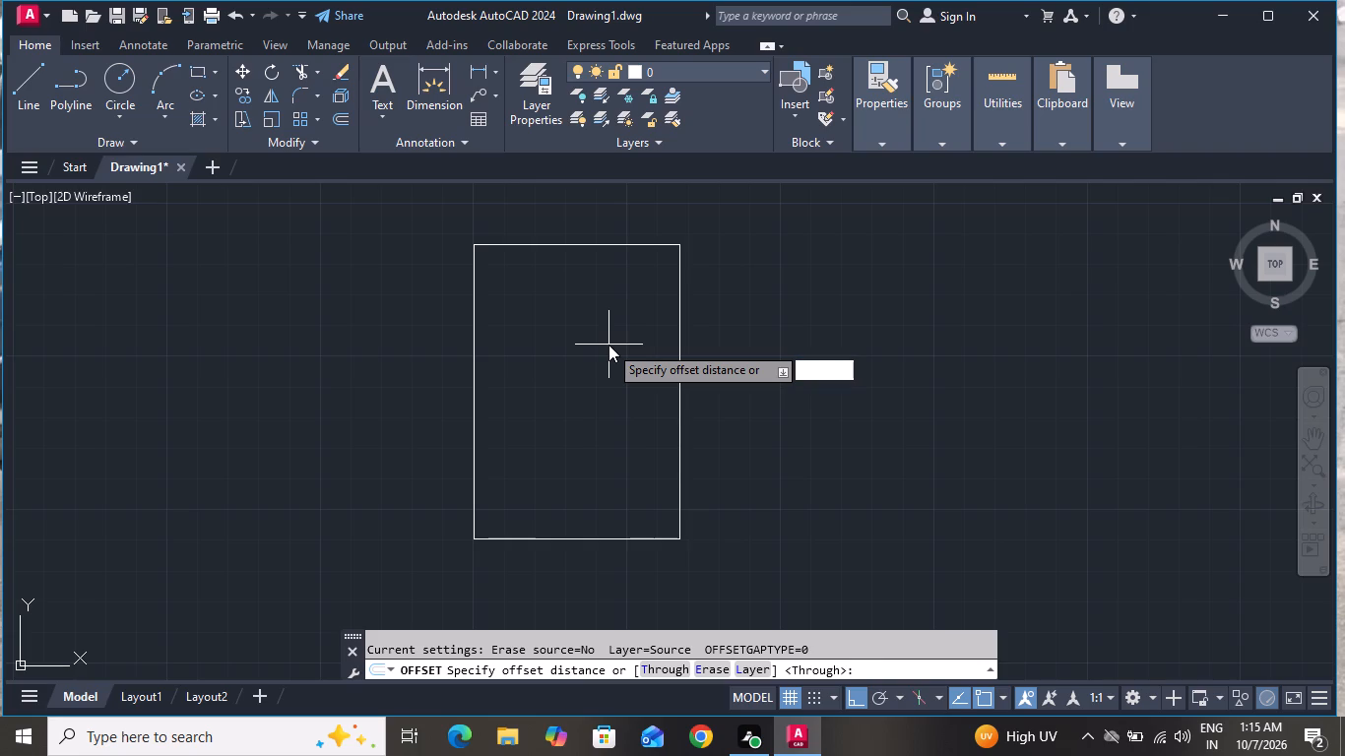
key("shift+quotedbl")
key("Return")
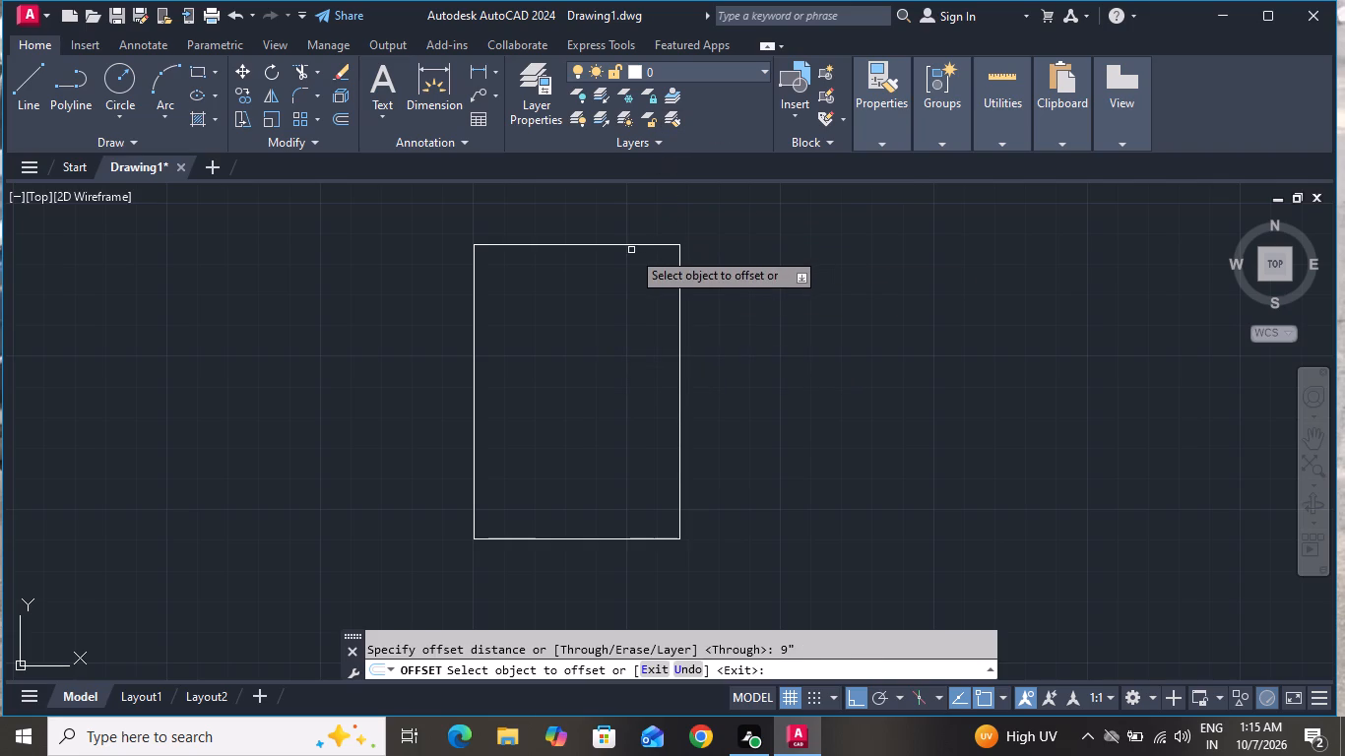
left_click(635, 243)
left_click(630, 326)
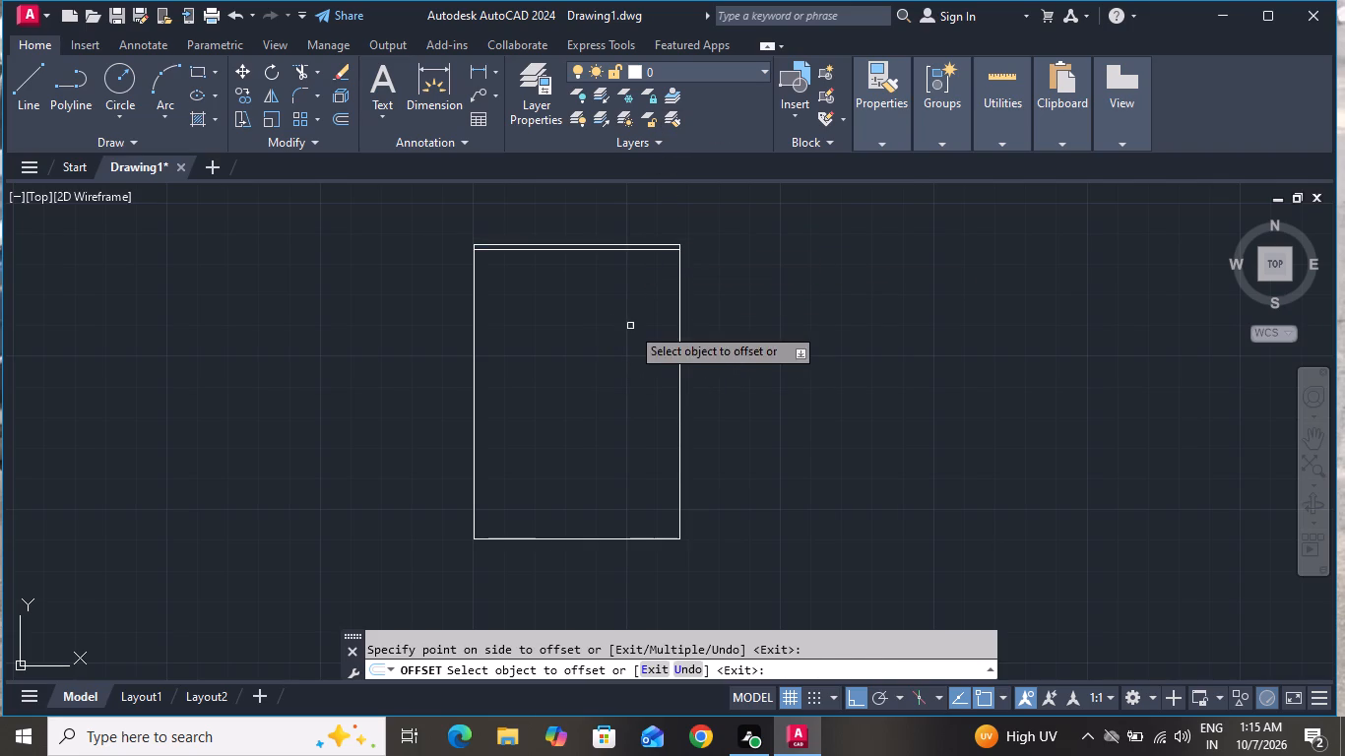
left_click_drag(473, 317, 487, 326)
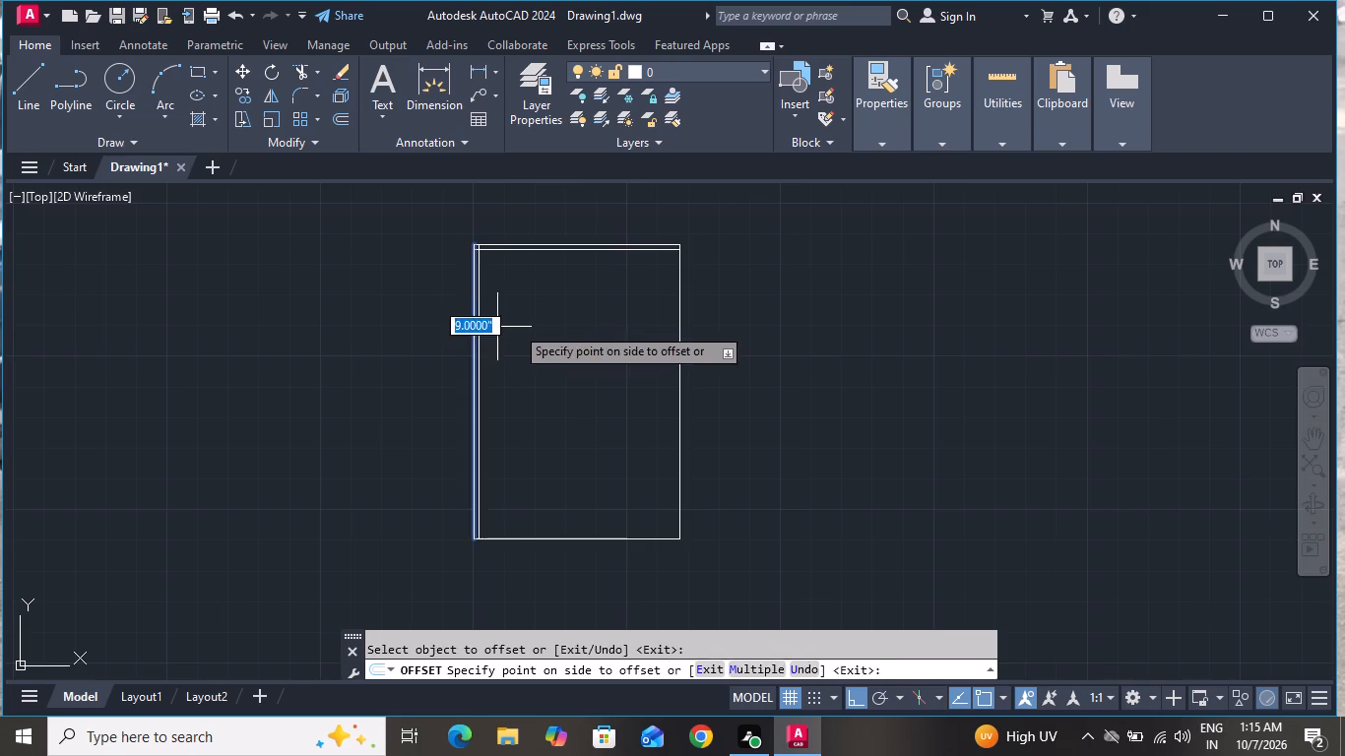
left_click(519, 324)
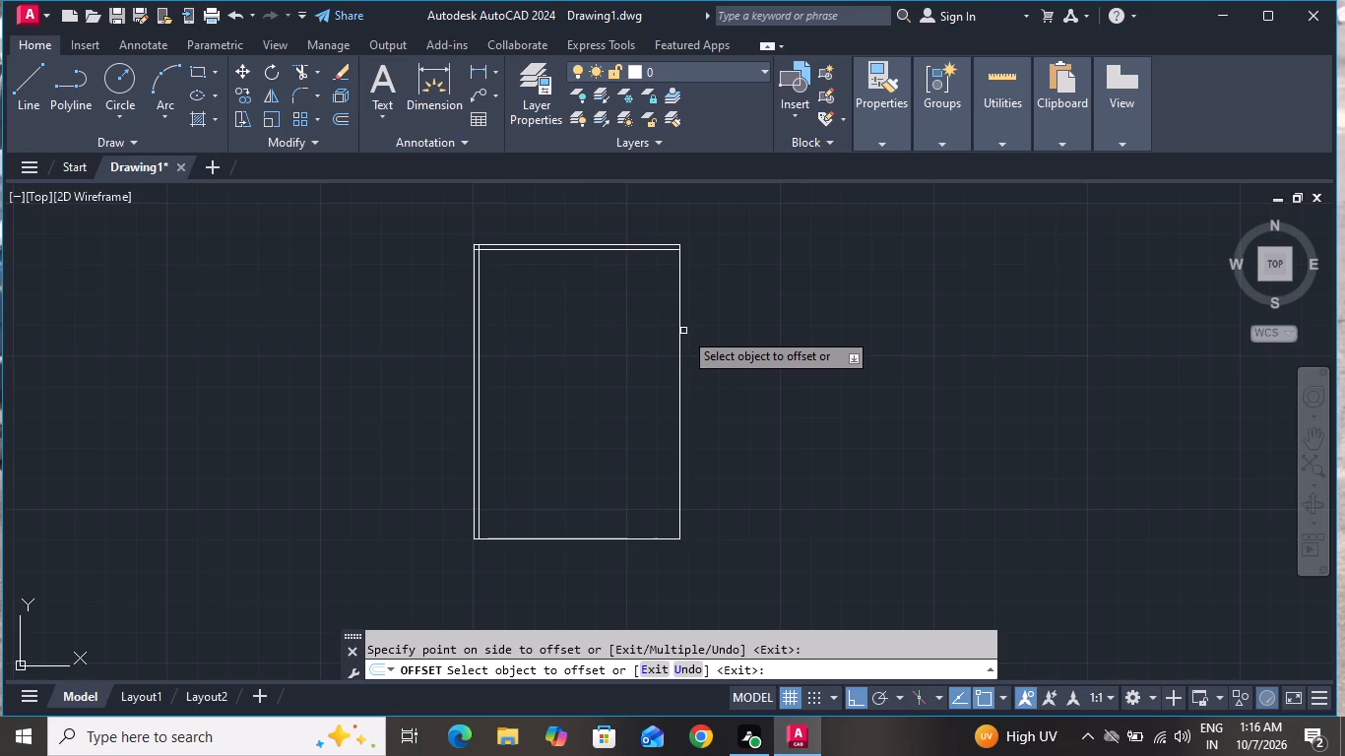
left_click(681, 338)
left_click(599, 335)
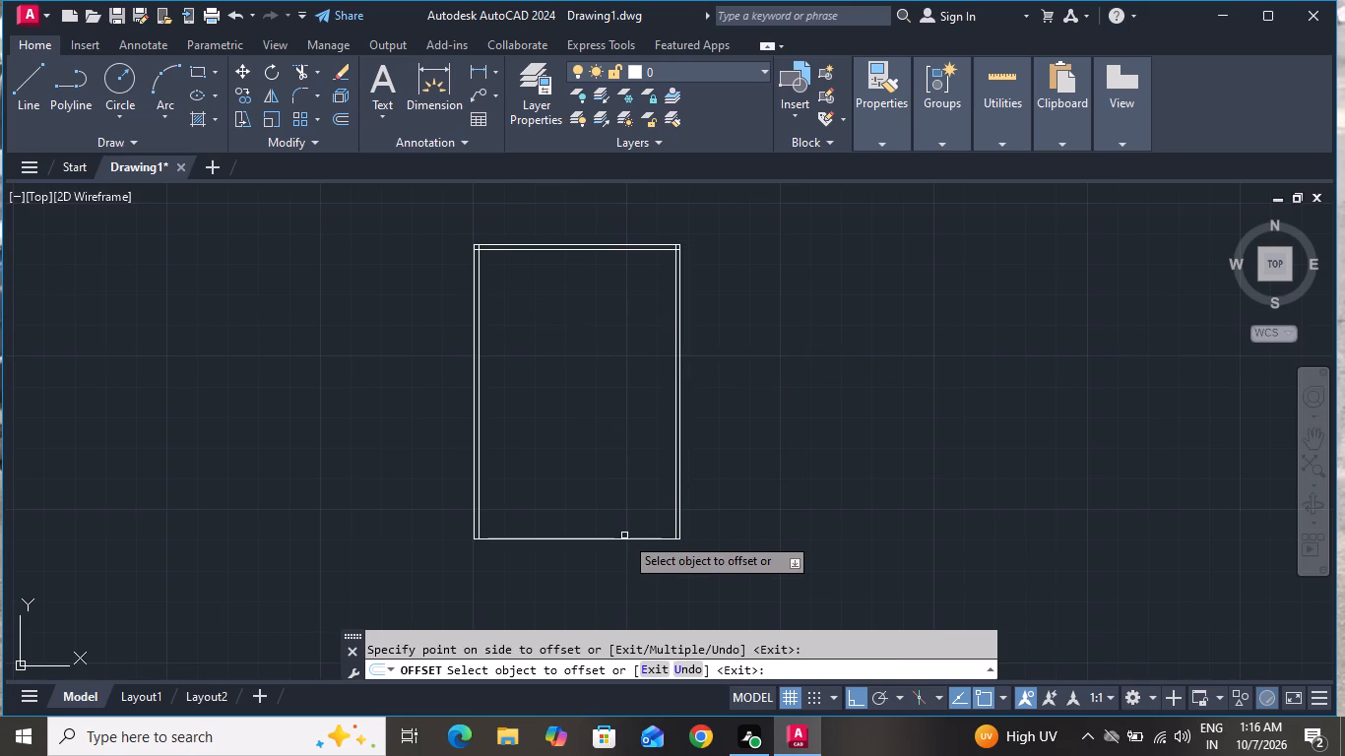
left_click(624, 540)
left_click(630, 453)
right_click(632, 427)
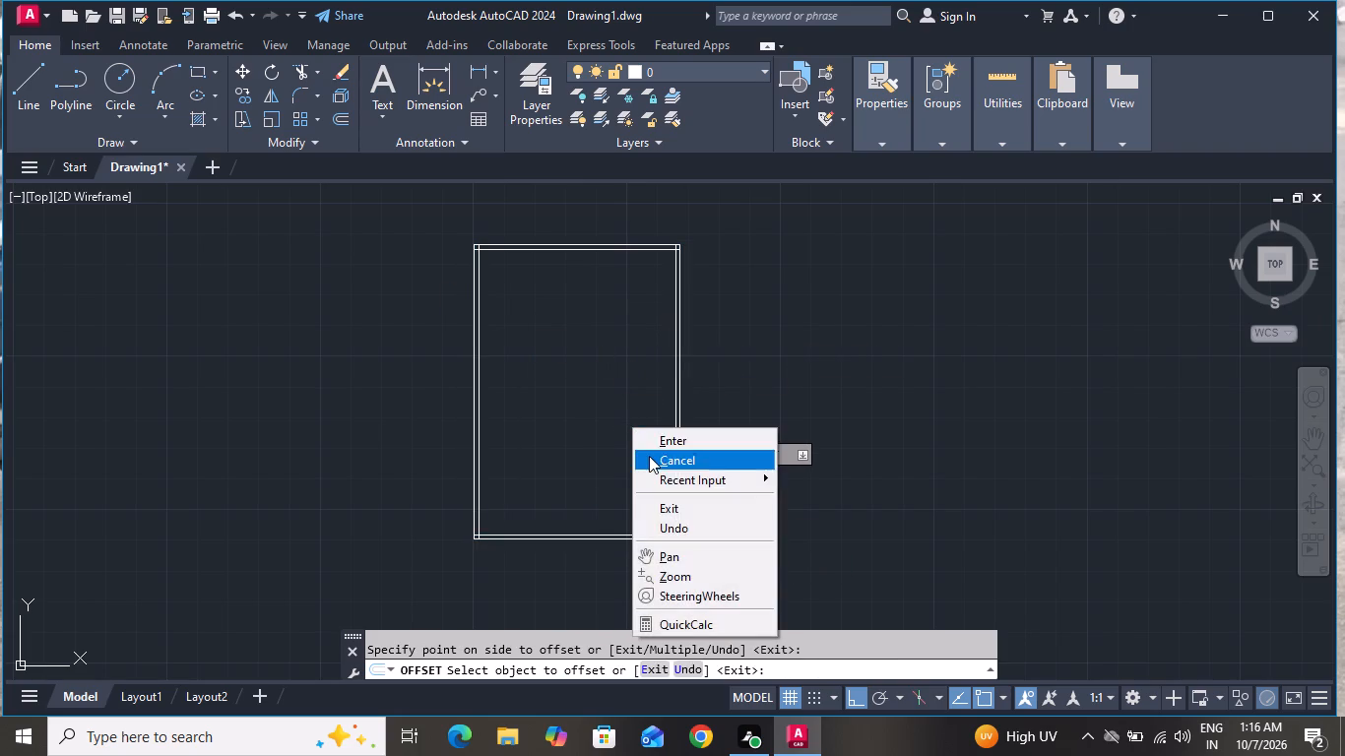
left_click(649, 456)
Trim the overlapping ends of the inner wall lines at the upper-left corner of the outline.
type("tr")
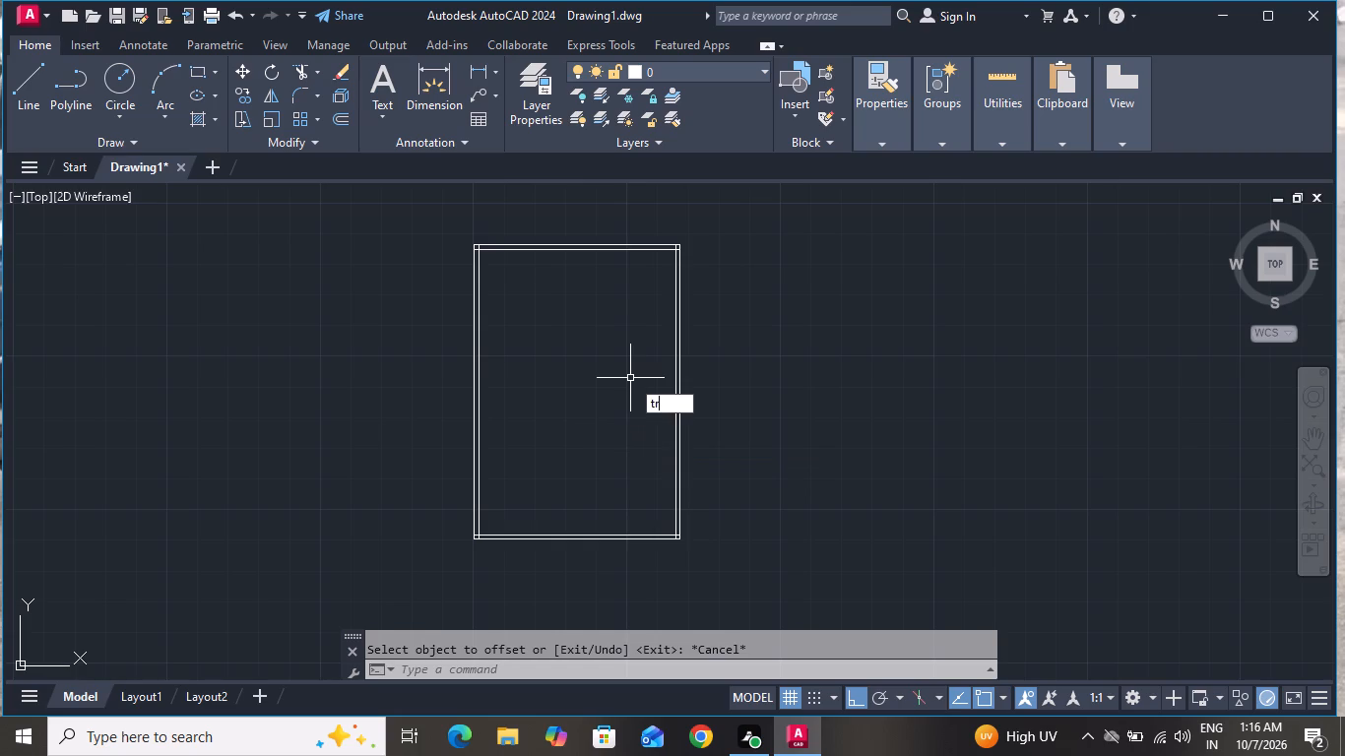
key("space")
key("space")
scroll(492, 195, "up", 2)
scroll(492, 194, "down", 1)
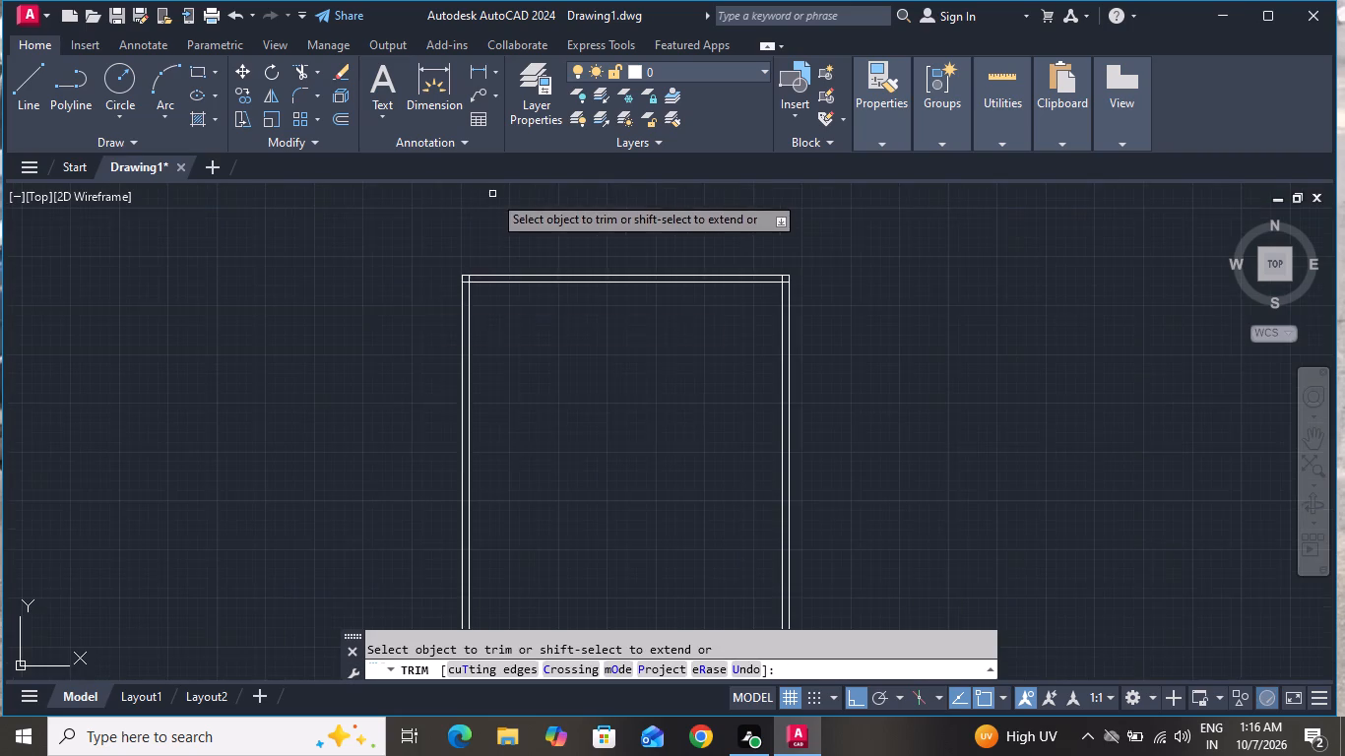
scroll(444, 281, "up", 1)
scroll(444, 281, "down", 1)
scroll(444, 281, "up", 6)
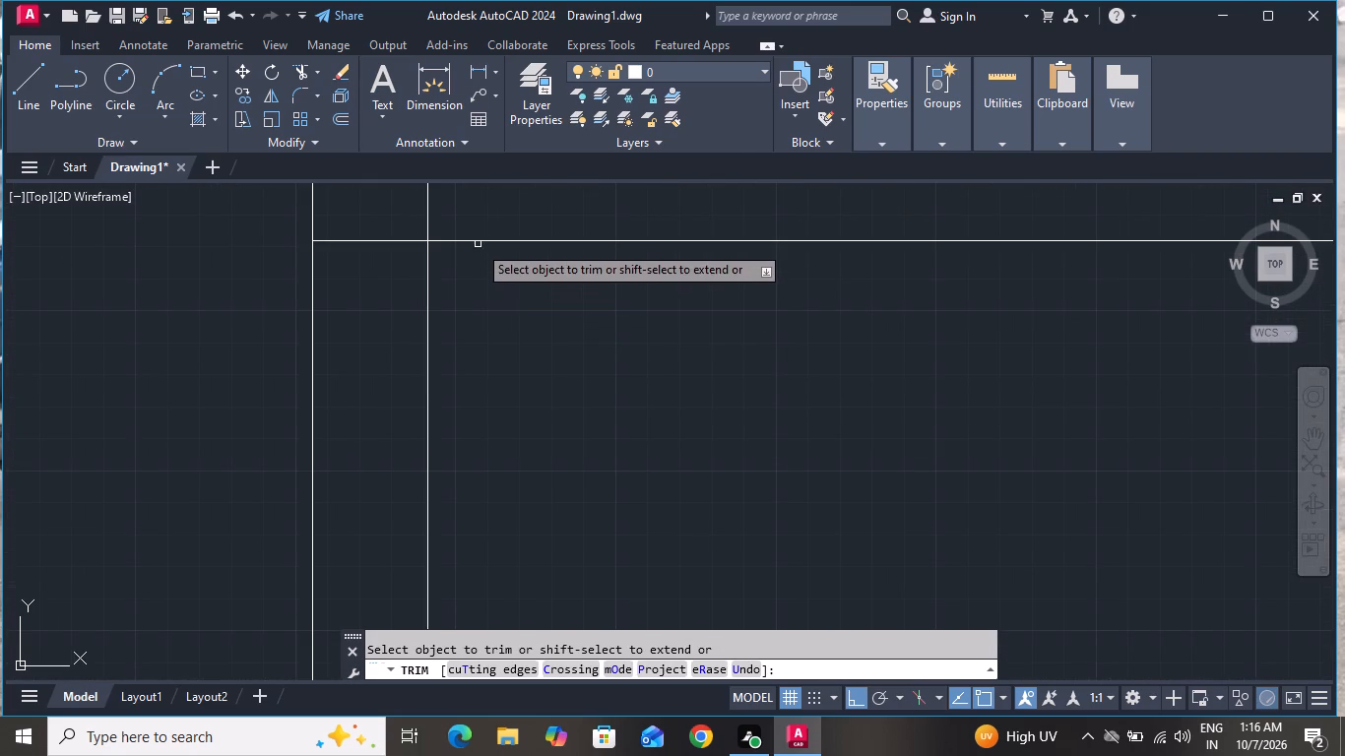
left_click(459, 192)
left_click(362, 273)
scroll(393, 330, "down", 2)
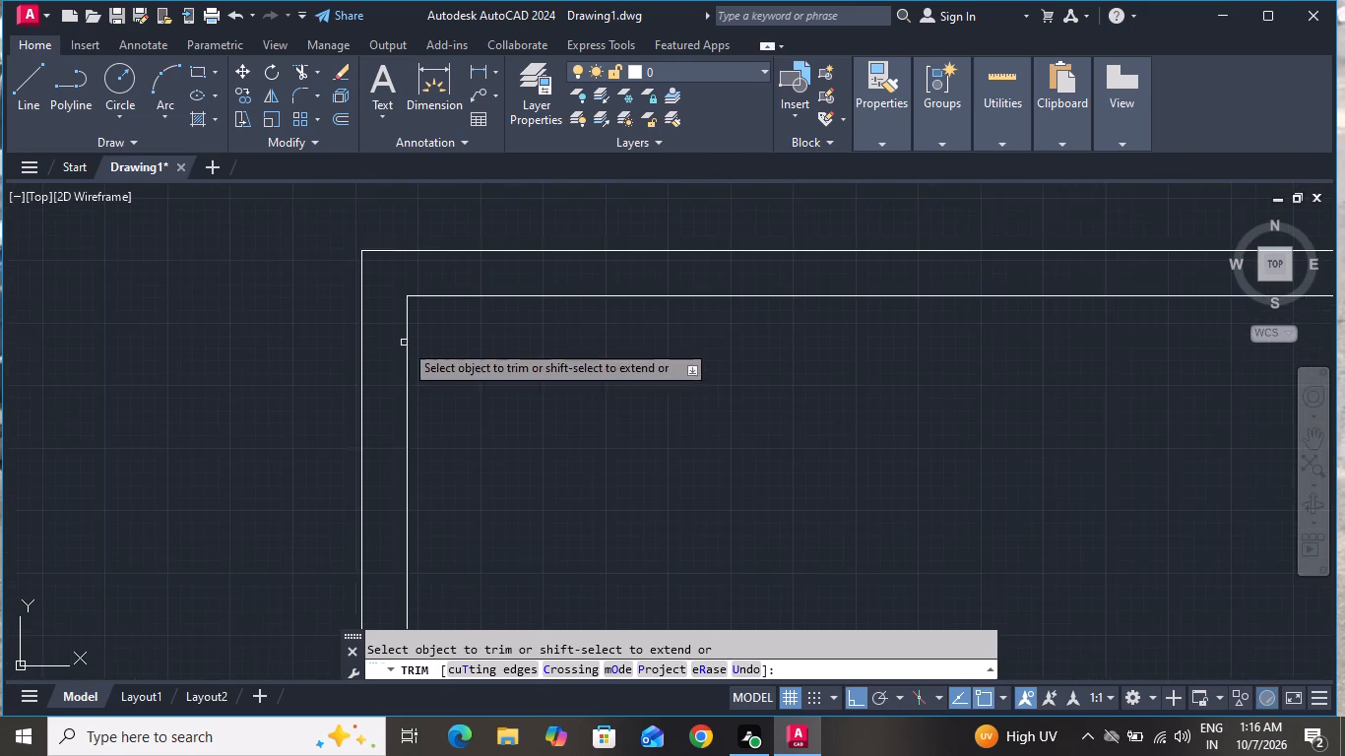
Trim the overlapping ends of the inner wall lines at the upper-right corner of the outline.
scroll(417, 361, "up", 1)
scroll(737, 386, "down", 1)
scroll(737, 386, "up", 1)
scroll(737, 386, "down", 3)
scroll(733, 387, "up", 1)
scroll(733, 387, "down", 2)
scroll(1205, 355, "up", 1)
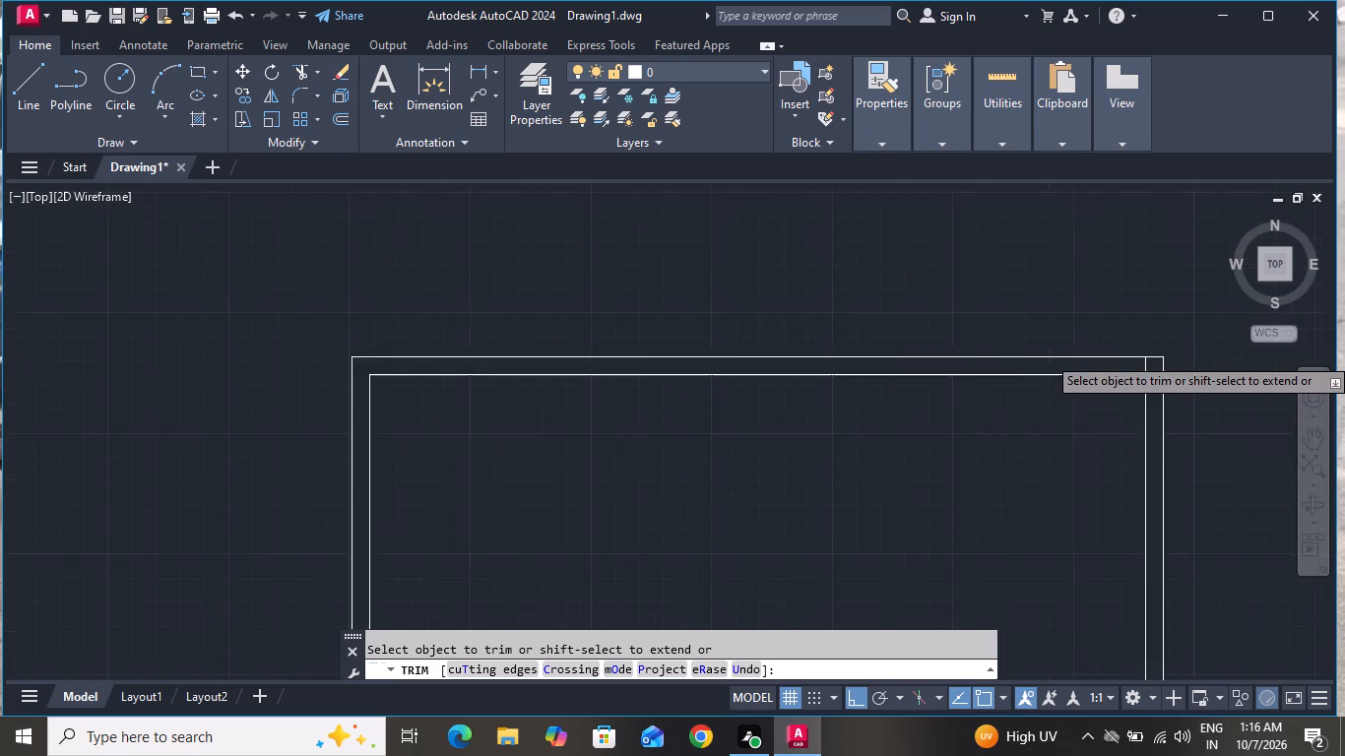
scroll(1205, 355, "up", 4)
scroll(1118, 358, "down", 1)
scroll(1118, 358, "up", 1)
left_click(942, 367)
double_click(1030, 366)
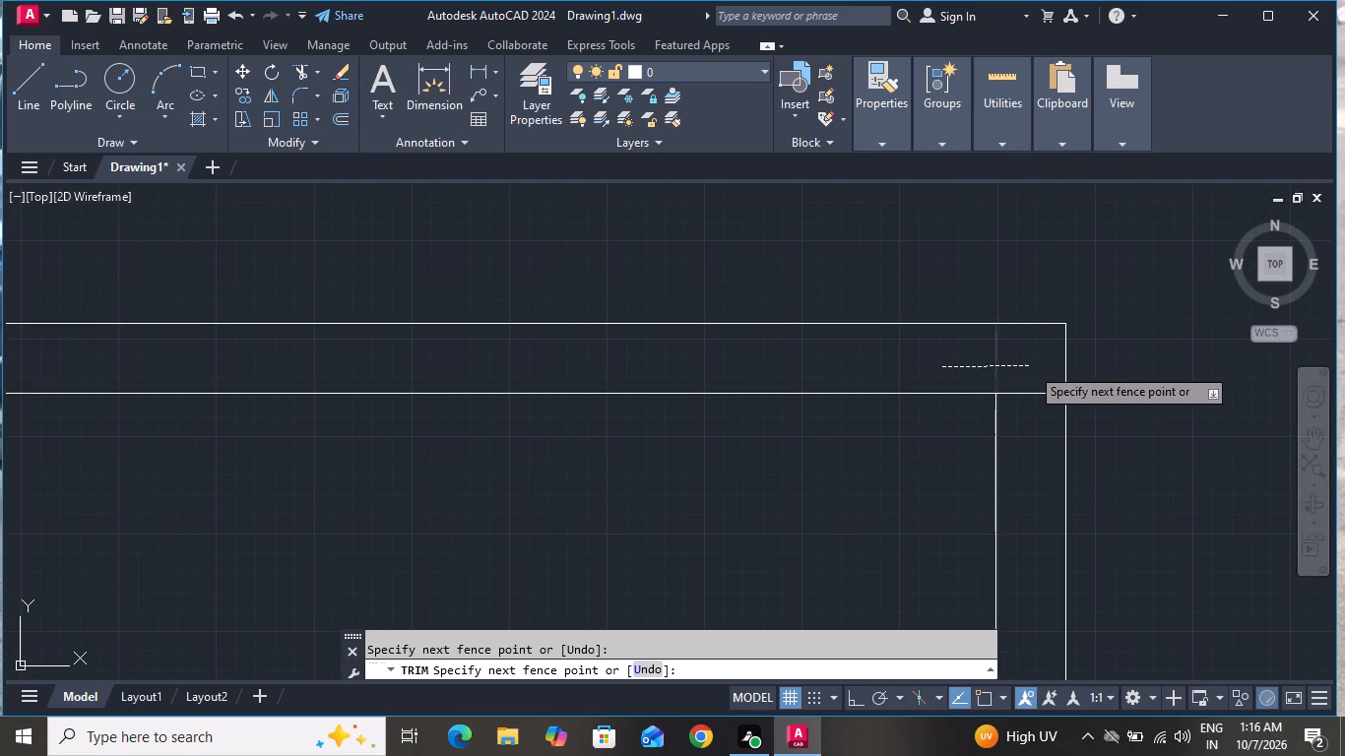
left_click(1038, 461)
Trim the overlapping ends of the inner wall lines at the lower-right corner of the outline.
scroll(1026, 358, "down", 1)
scroll(1026, 358, "up", 1)
scroll(1026, 357, "down", 1)
scroll(1009, 328, "up", 1)
scroll(1009, 328, "down", 1)
scroll(1008, 328, "up", 1)
scroll(975, 345, "down", 1)
scroll(975, 346, "up", 1)
scroll(973, 354, "down", 7)
scroll(984, 628, "up", 4)
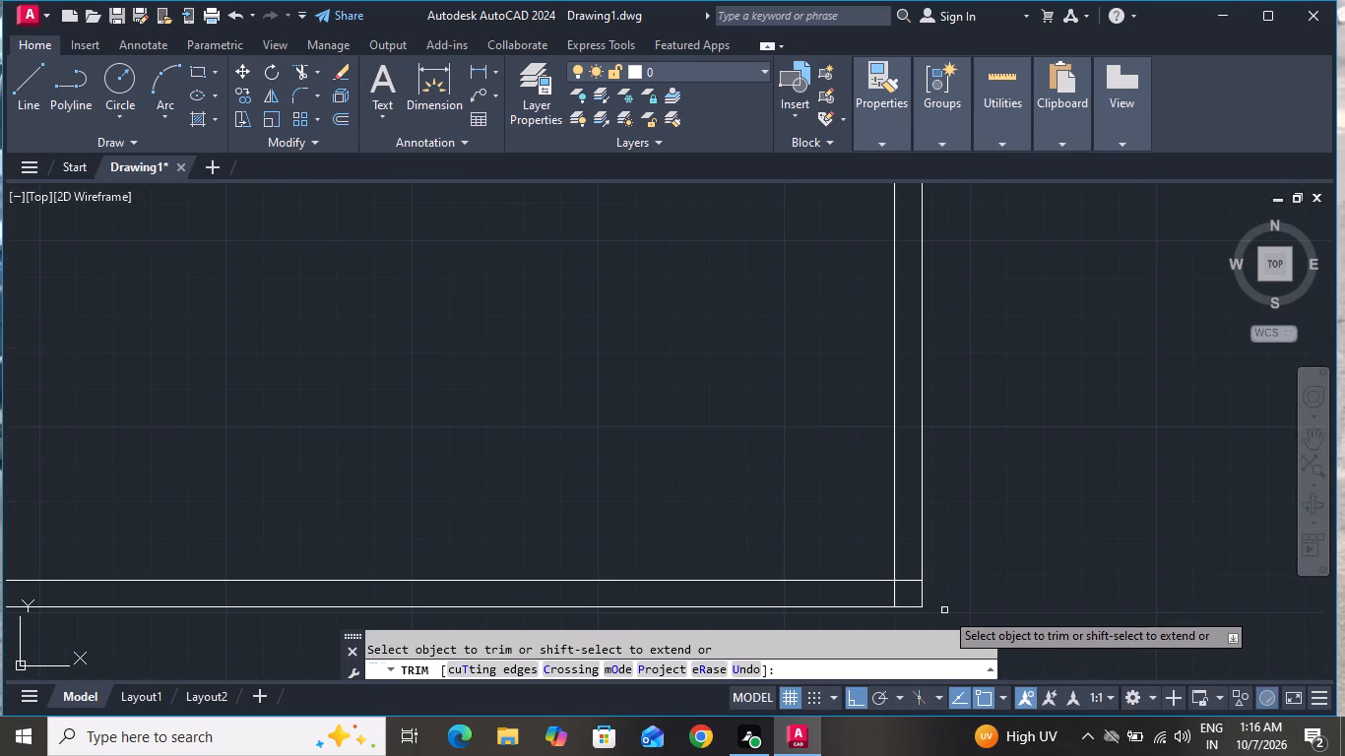
scroll(944, 610, "up", 3)
left_click(790, 452)
double_click(785, 550)
left_click(655, 539)
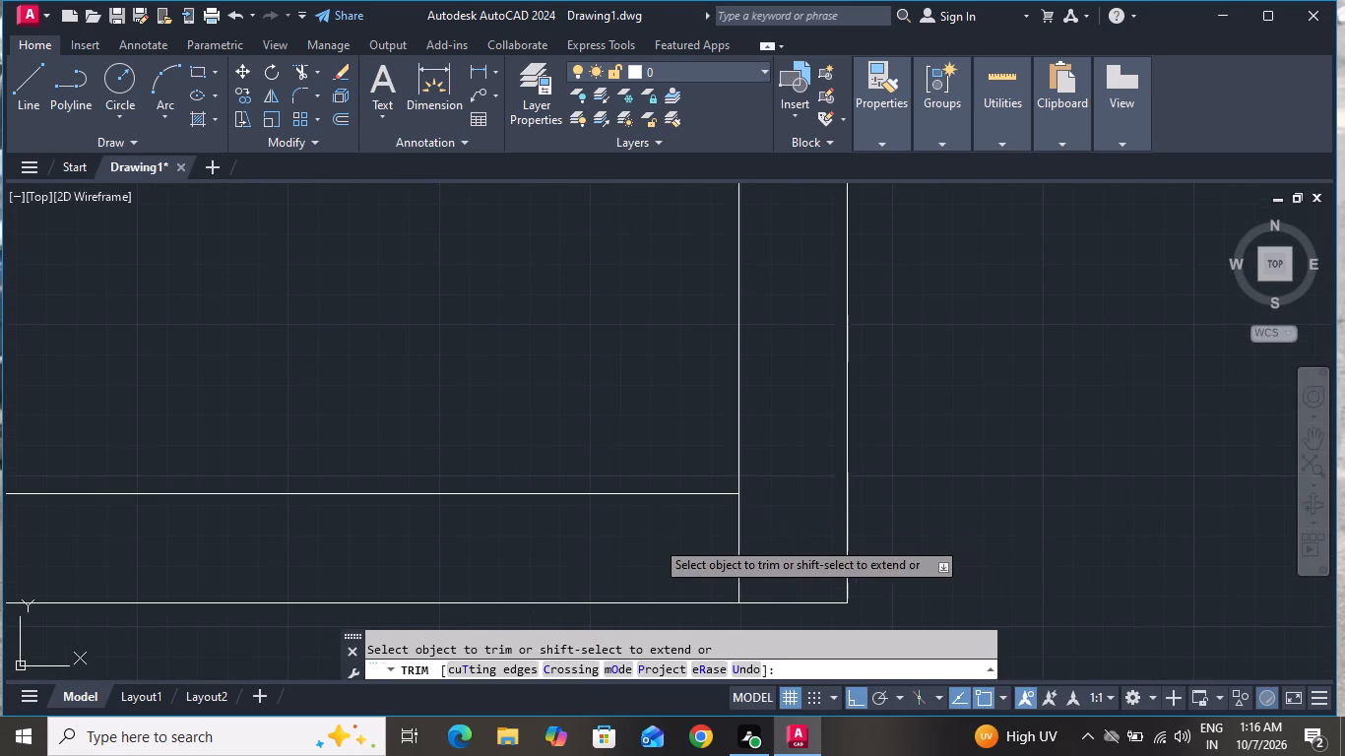
left_click(806, 535)
scroll(806, 535, "down", 6)
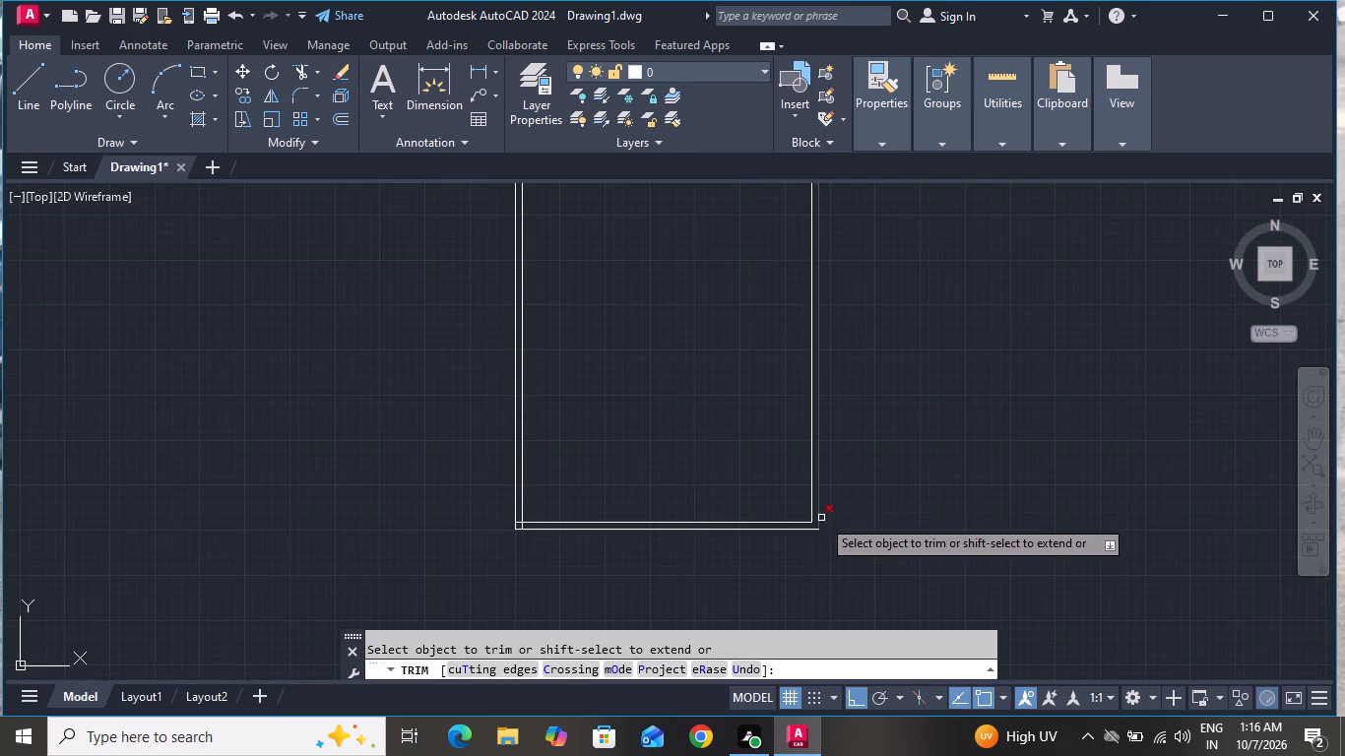
Trim the overlapping ends of the inner wall lines at the lower-left corner and end the Trim command.
scroll(519, 517, "up", 6)
scroll(510, 516, "down", 2)
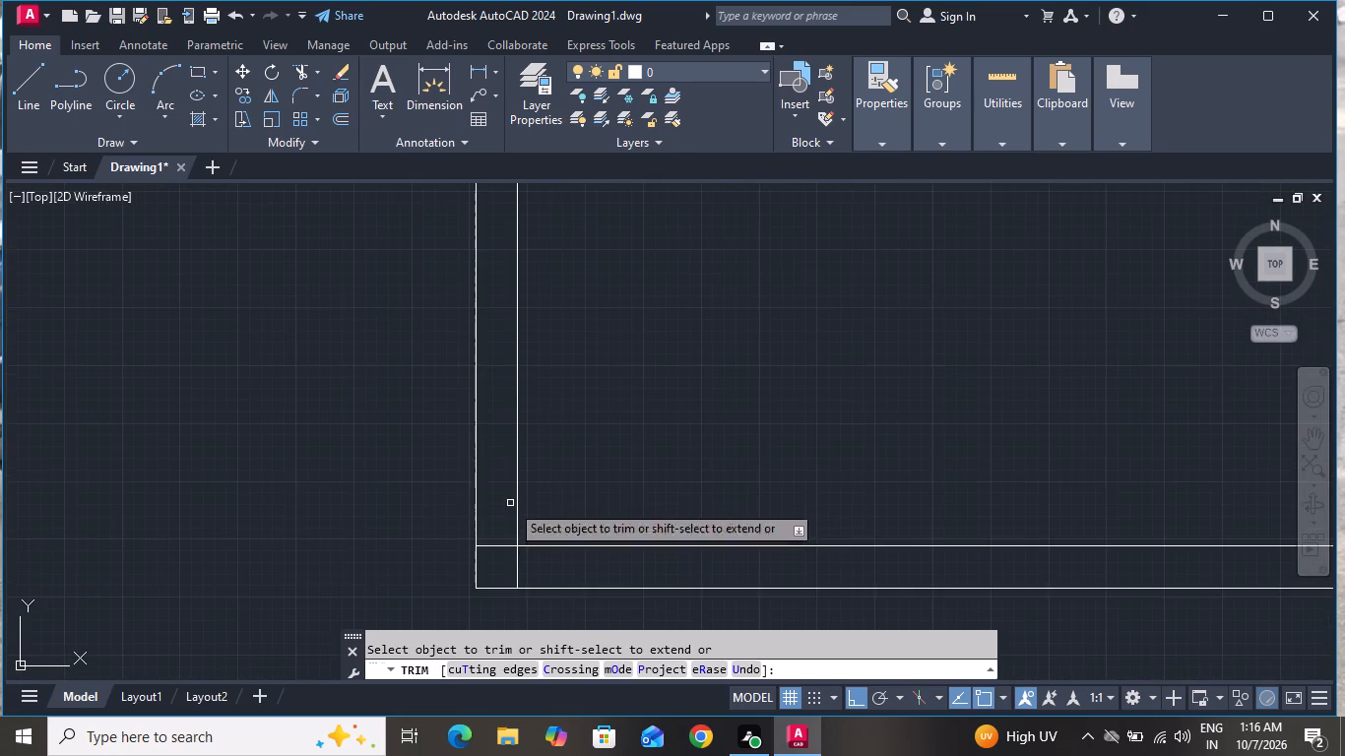
scroll(481, 610, "up", 4)
left_click(549, 202)
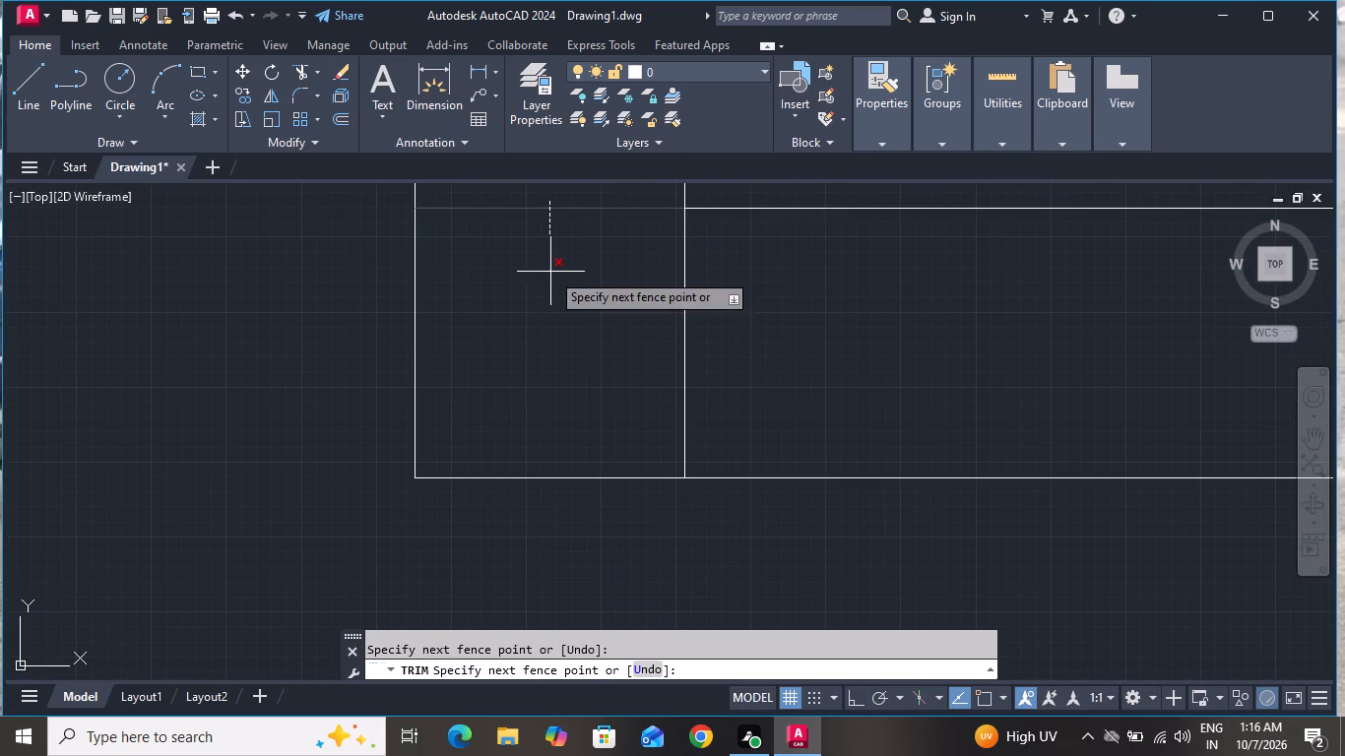
left_click(550, 272)
left_click(566, 285)
left_click(757, 319)
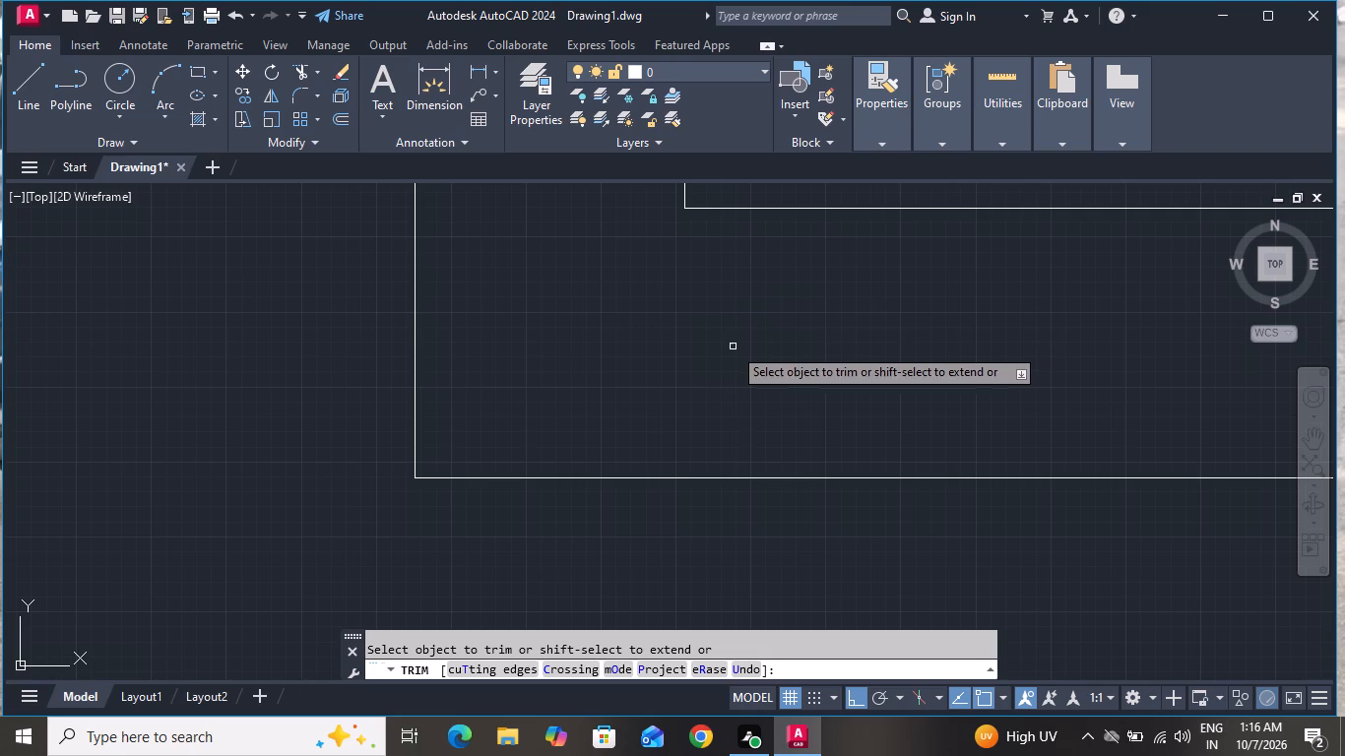
right_click(732, 350)
left_click(737, 380)
Offset the inner line of the left wall 15'4" to the right, using the Offset command's Through option.
scroll(641, 522, "down", 1)
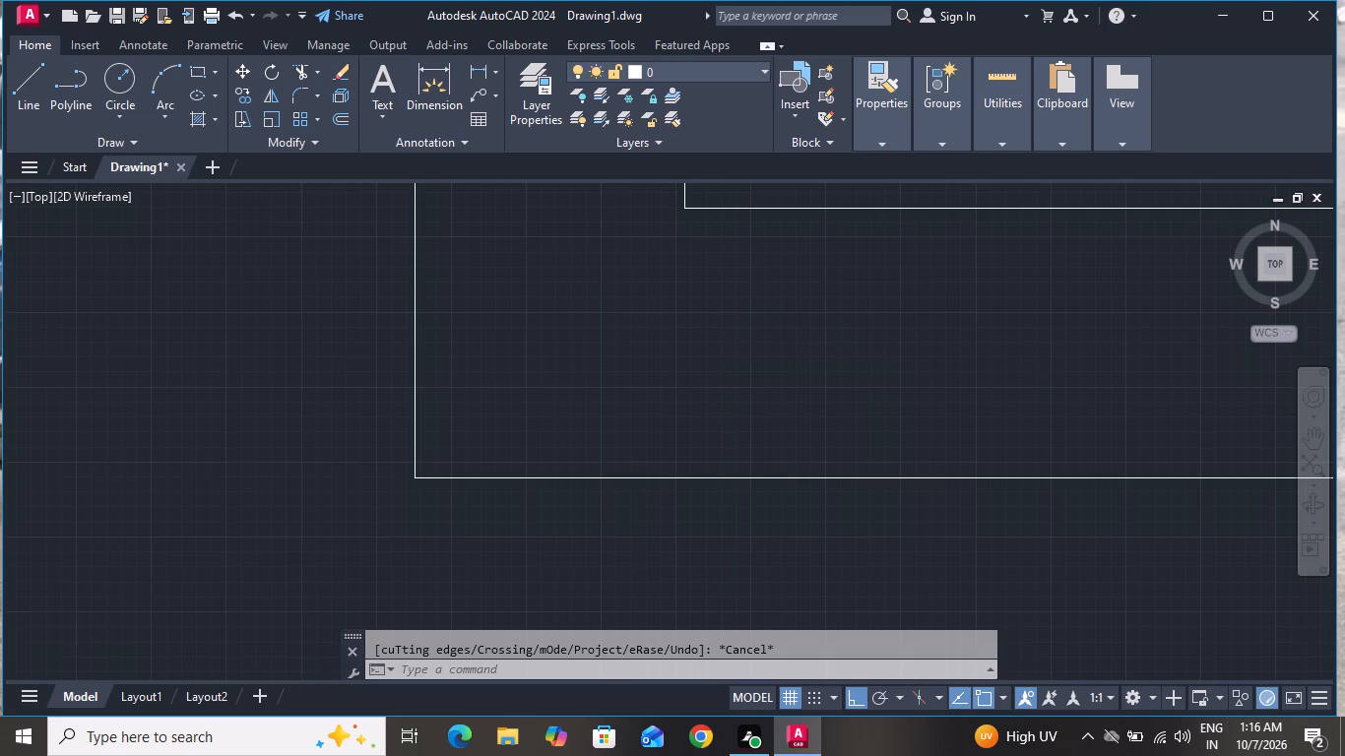
scroll(641, 522, "down", 8)
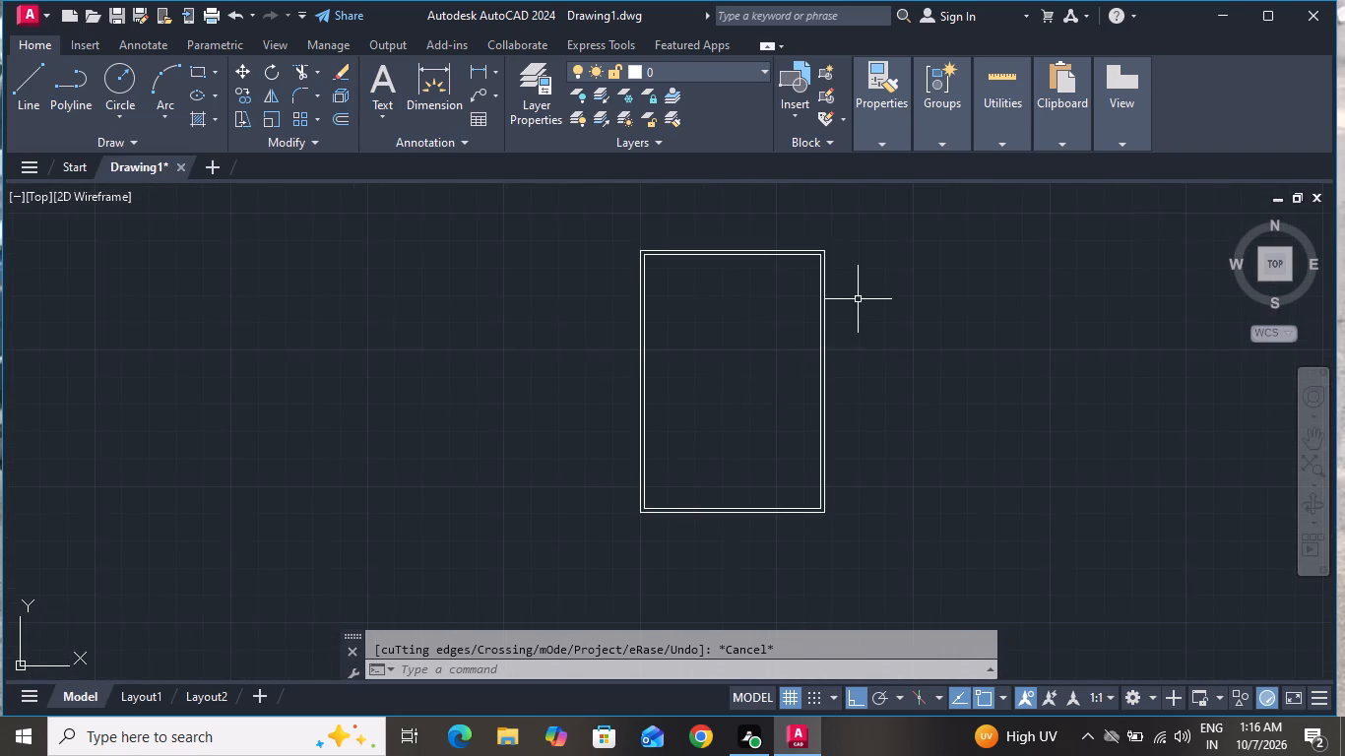
scroll(861, 290, "up", 2)
type("o t")
key("space")
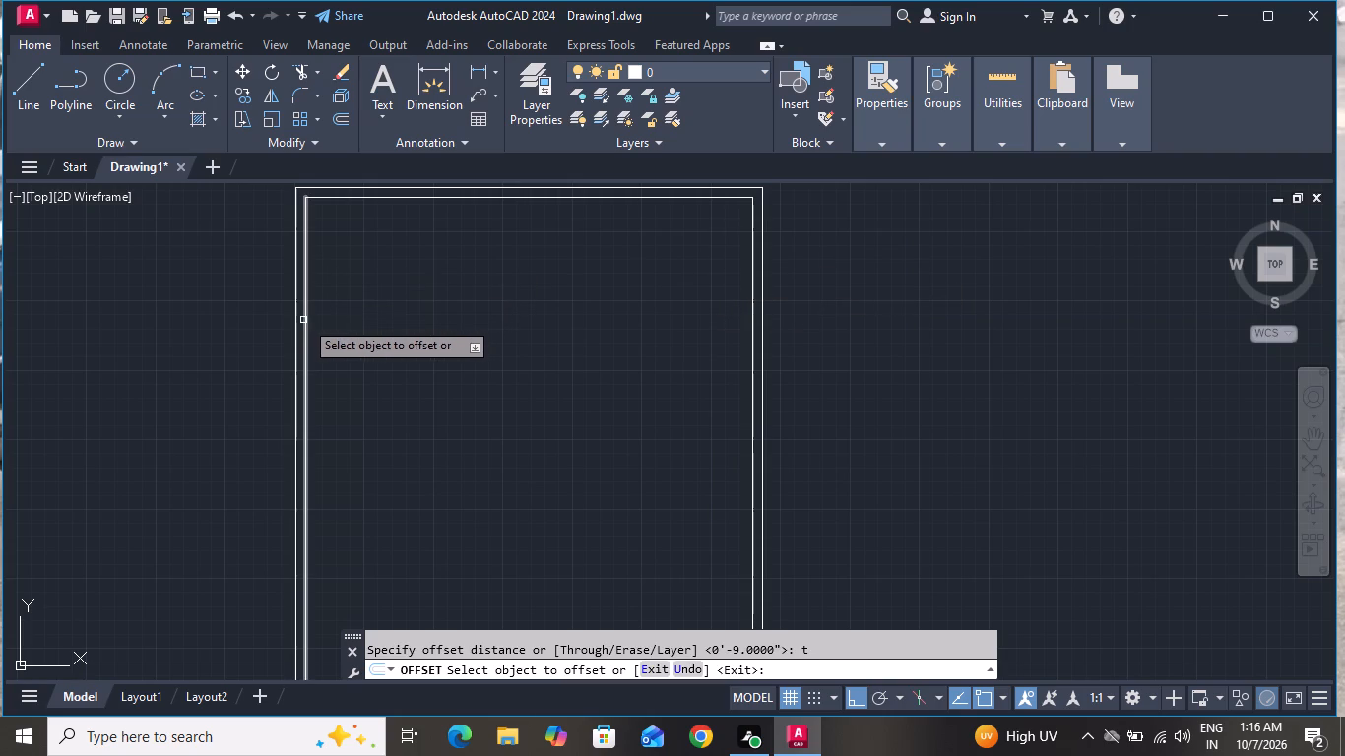
left_click_drag(307, 320, 321, 325)
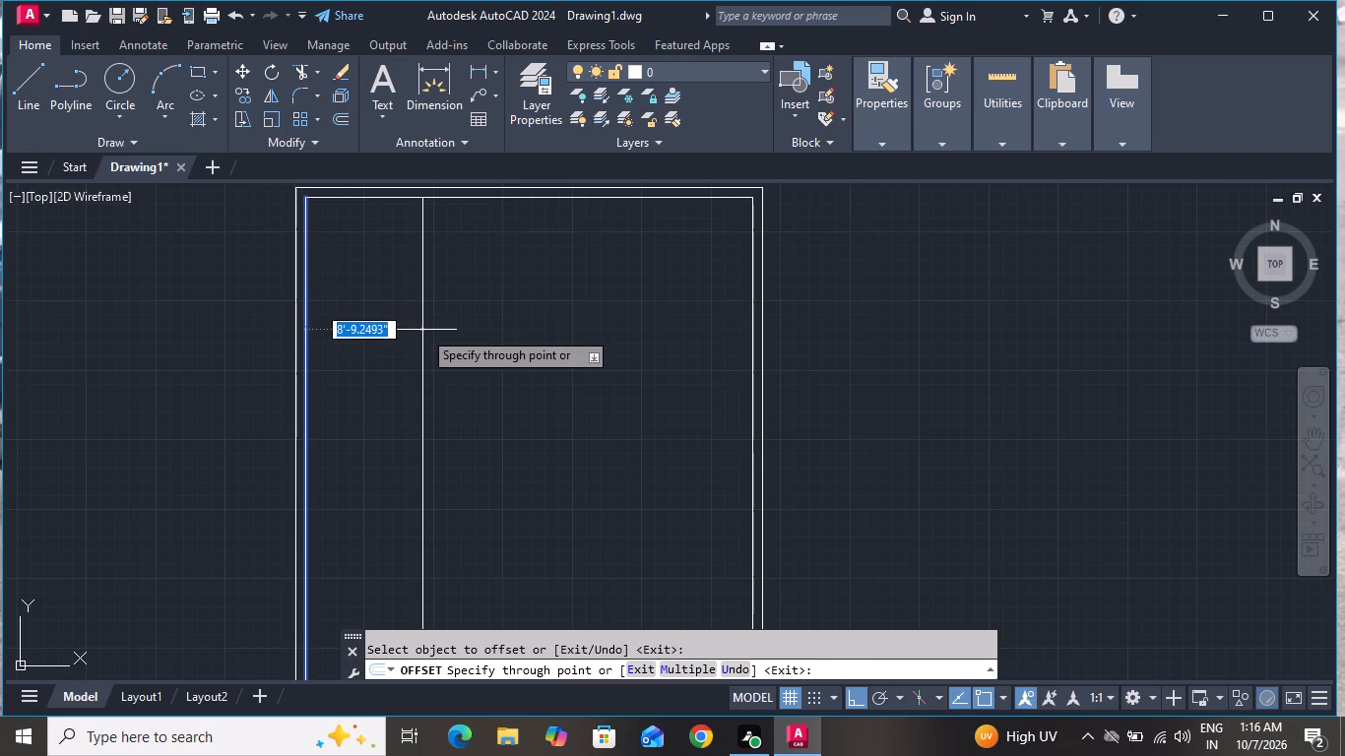
type("15")
key("apostrophe")
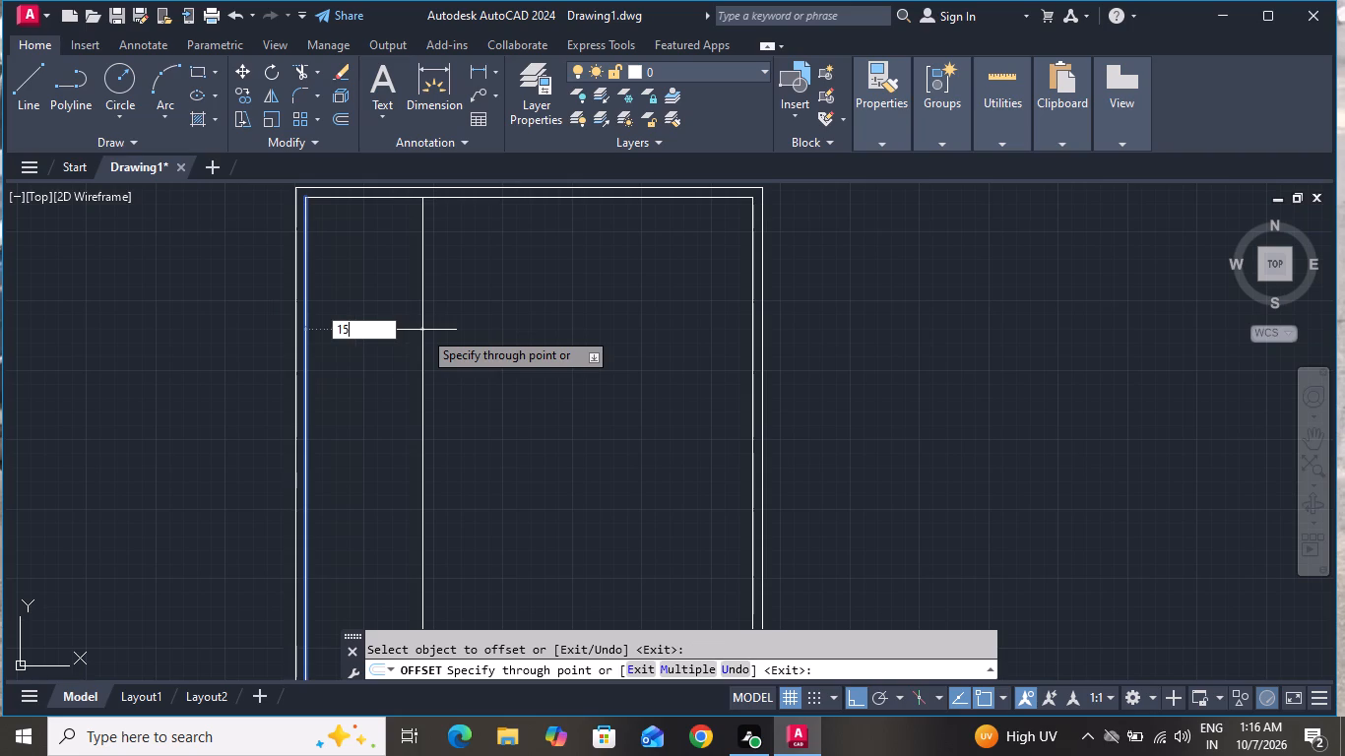
key("4")
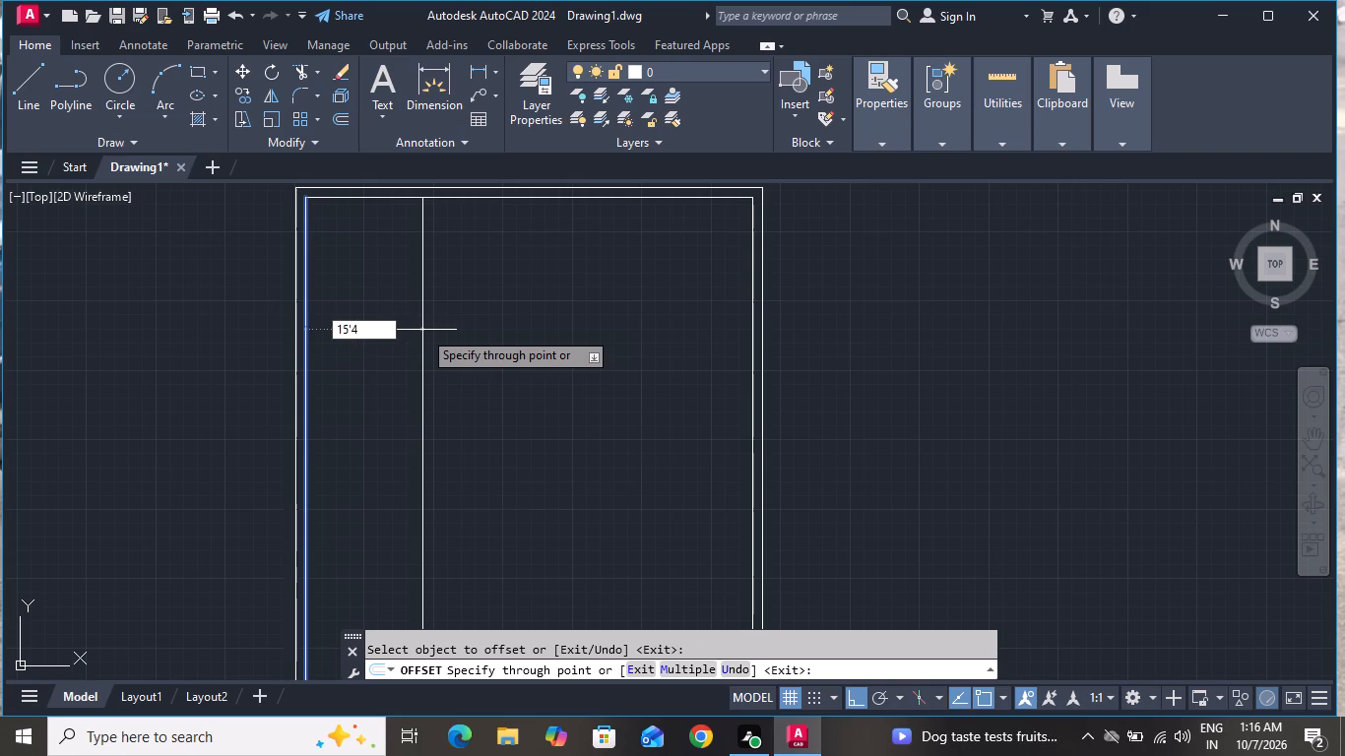
key("shift+quotedbl")
key("Return")
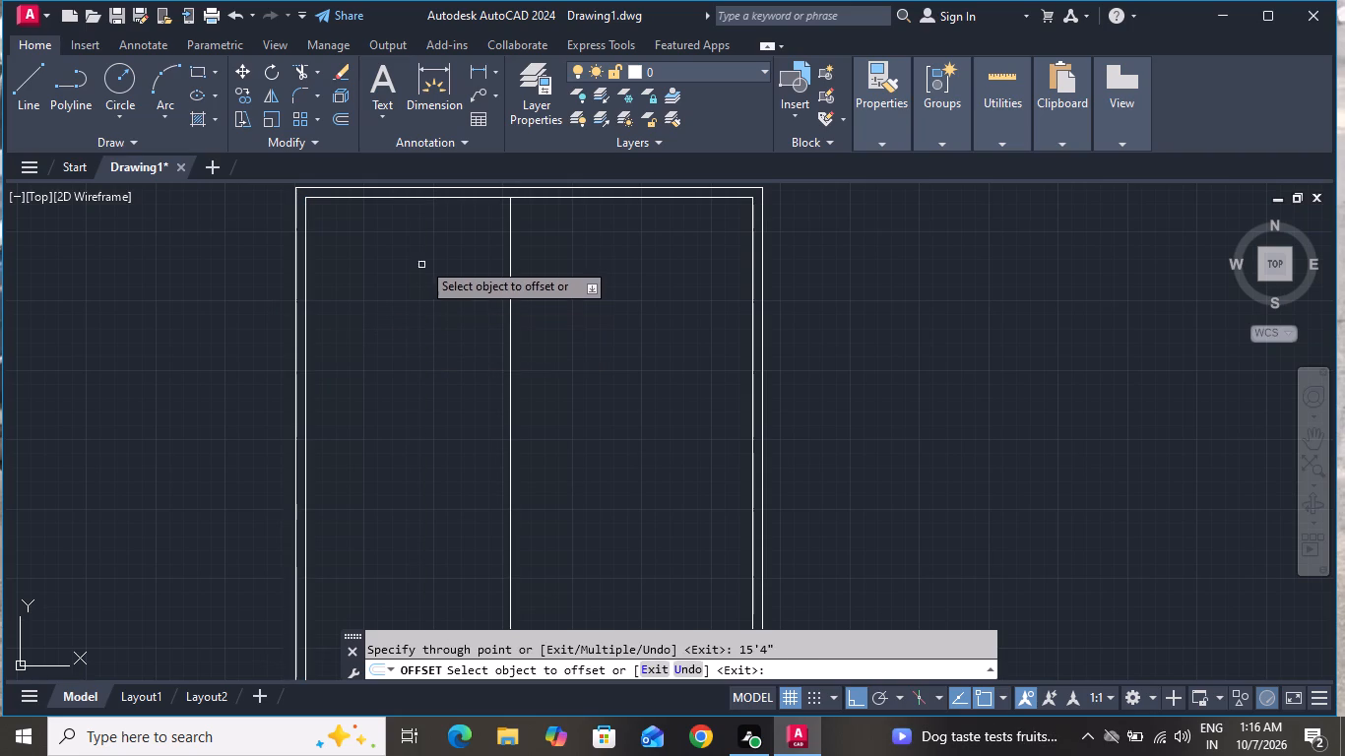
Offset the inner line of the top wall 12' downward.
left_click(418, 199)
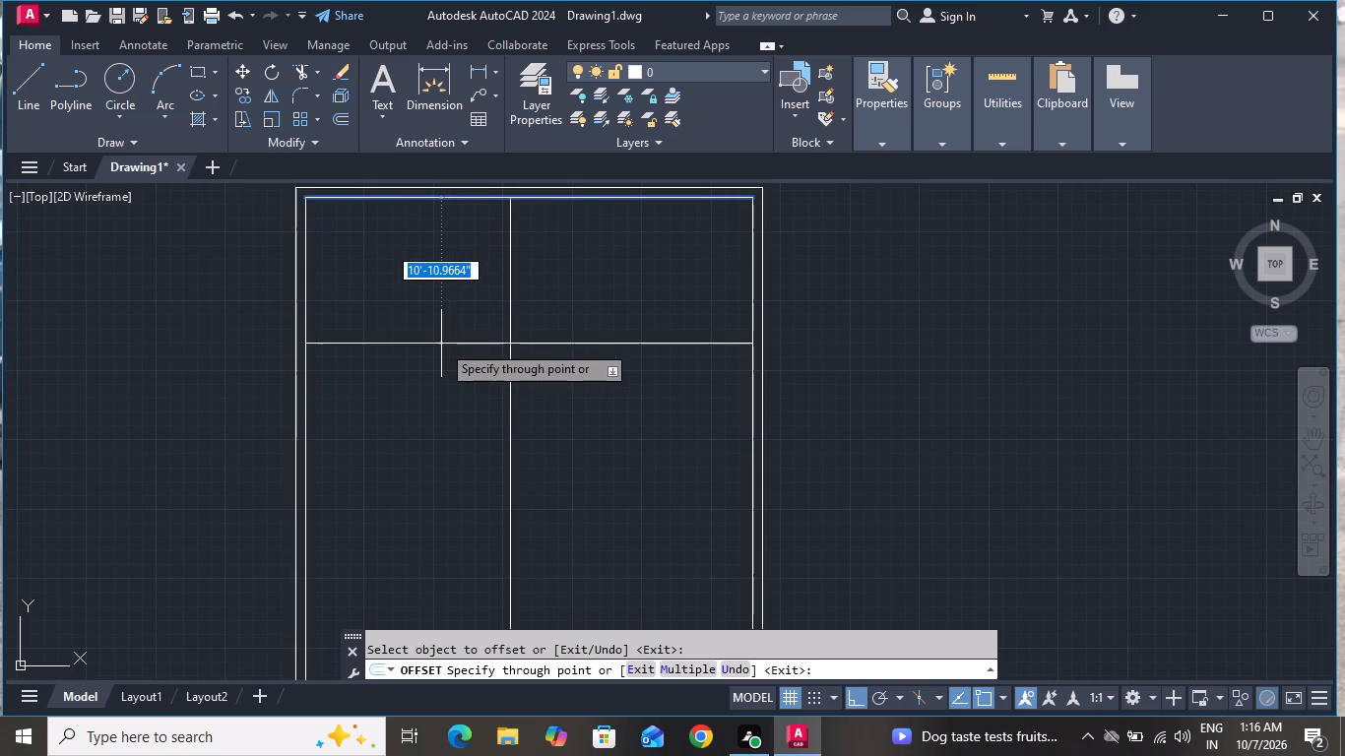
type("12'")
key("Return")
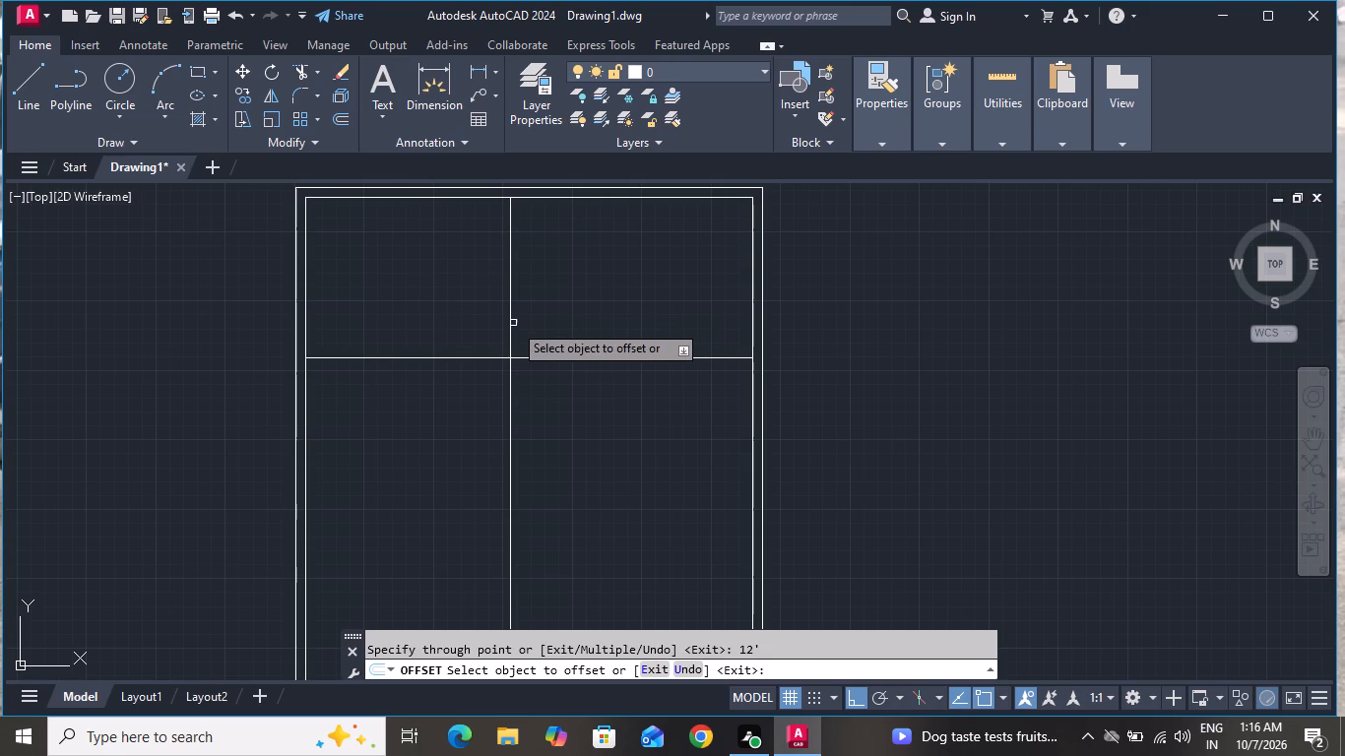
Offset the vertical partition line 9" to the right to give the partition its thickness.
left_click(511, 332)
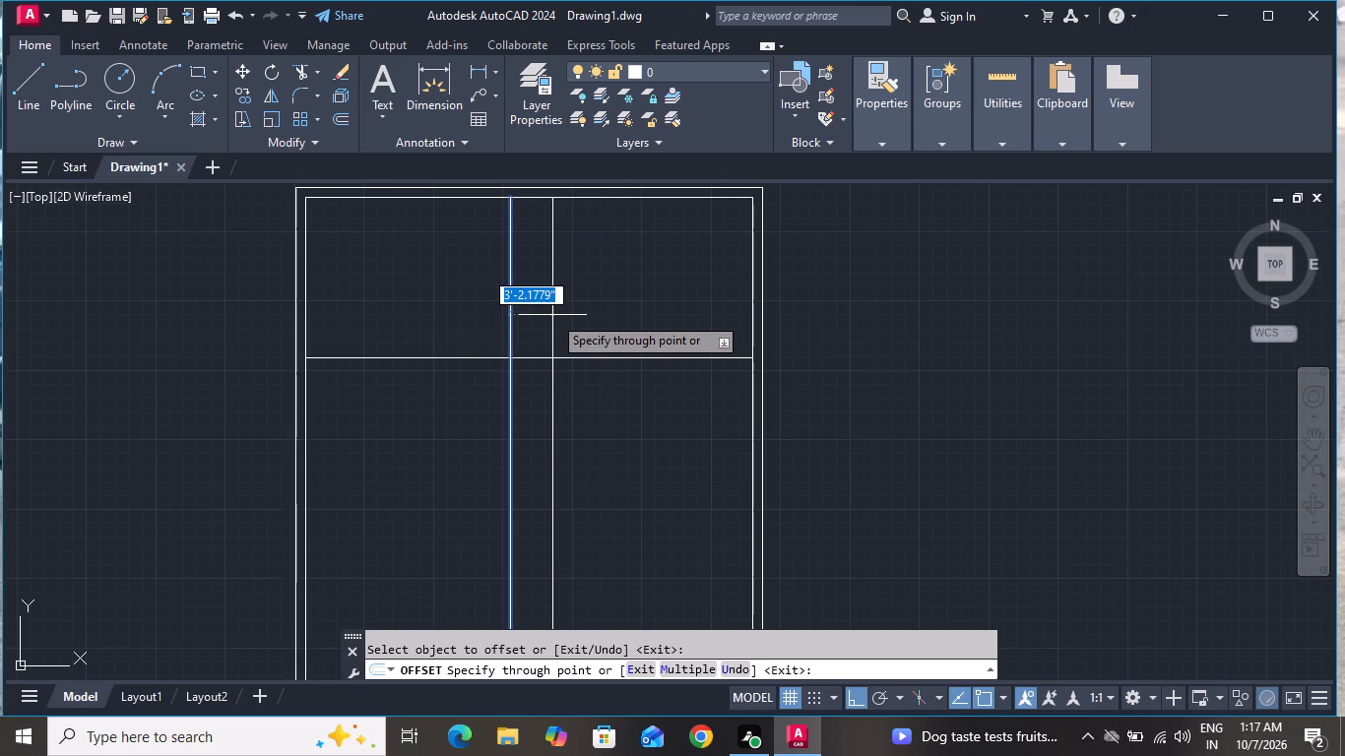
key("9")
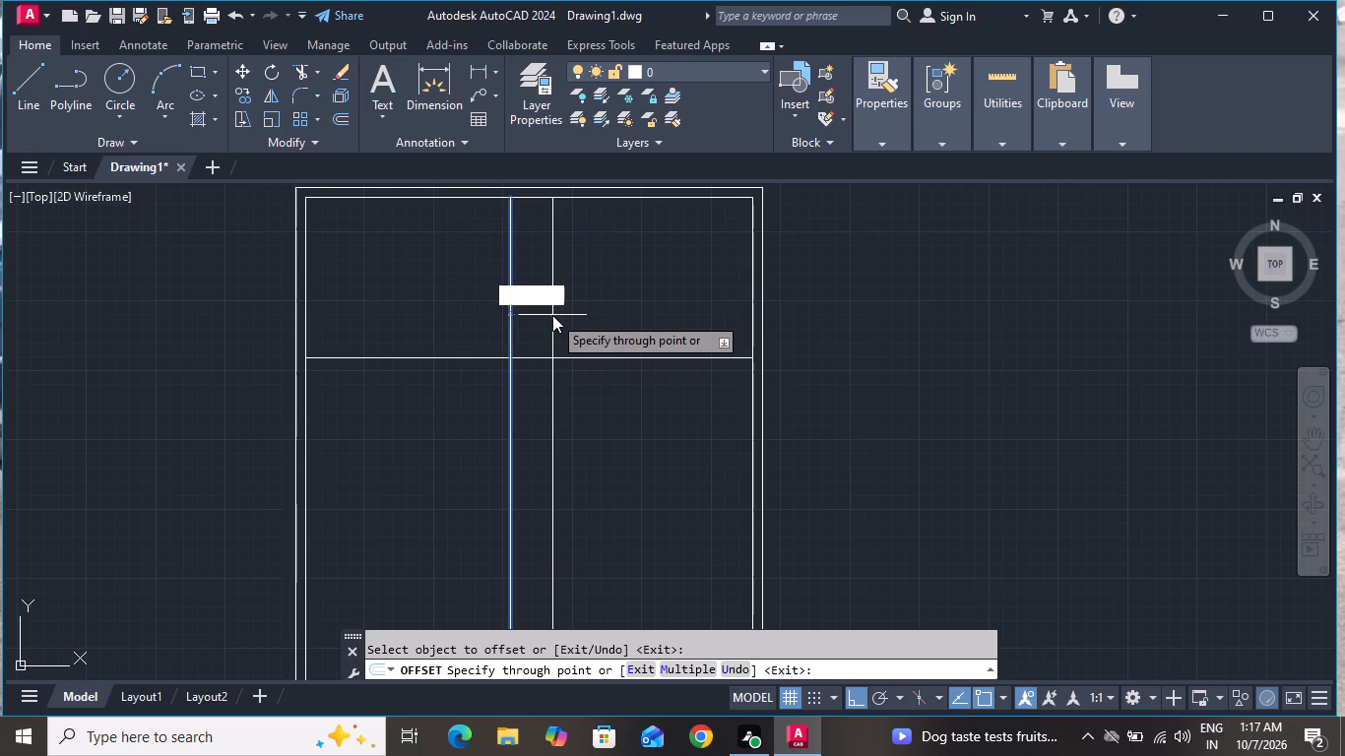
key("shift+quotedbl")
key("Return")
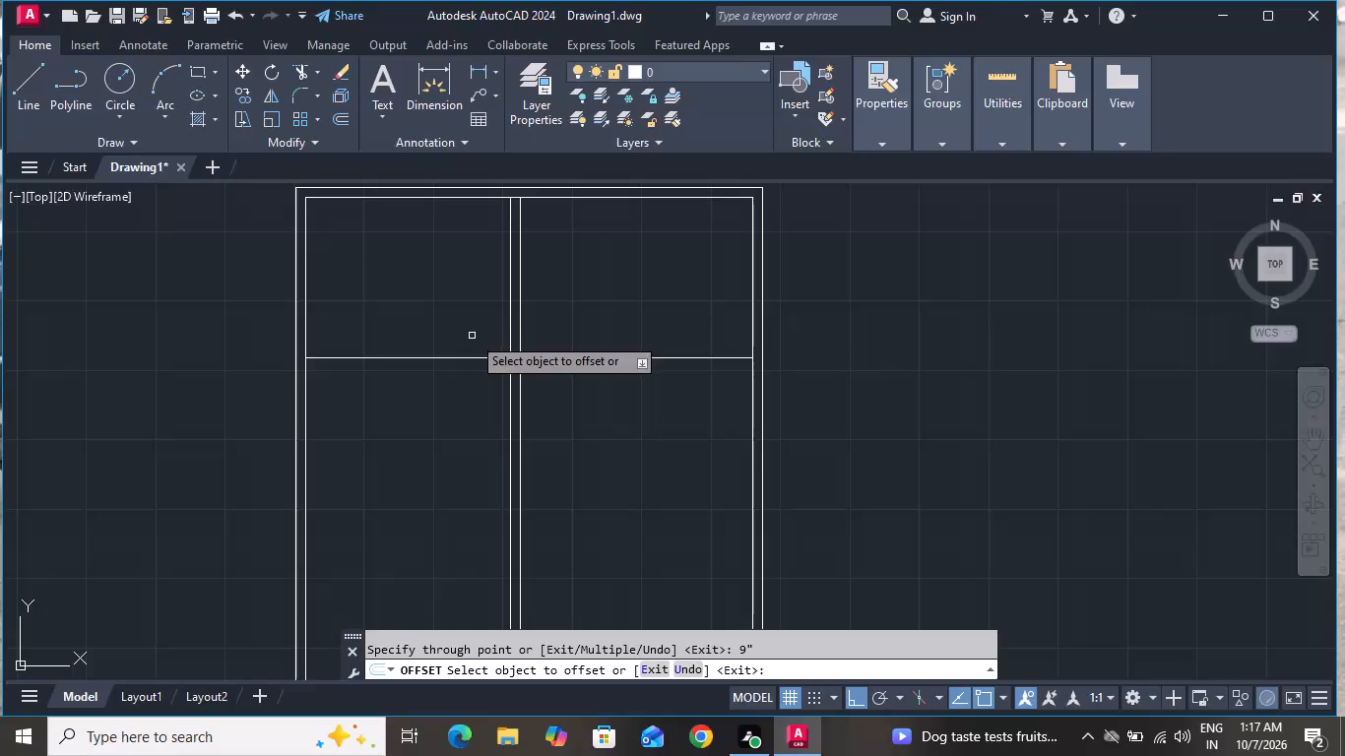
Offset the horizontal partition line 9" downward to give the partition its thickness, and end the Offset command.
left_click(494, 357)
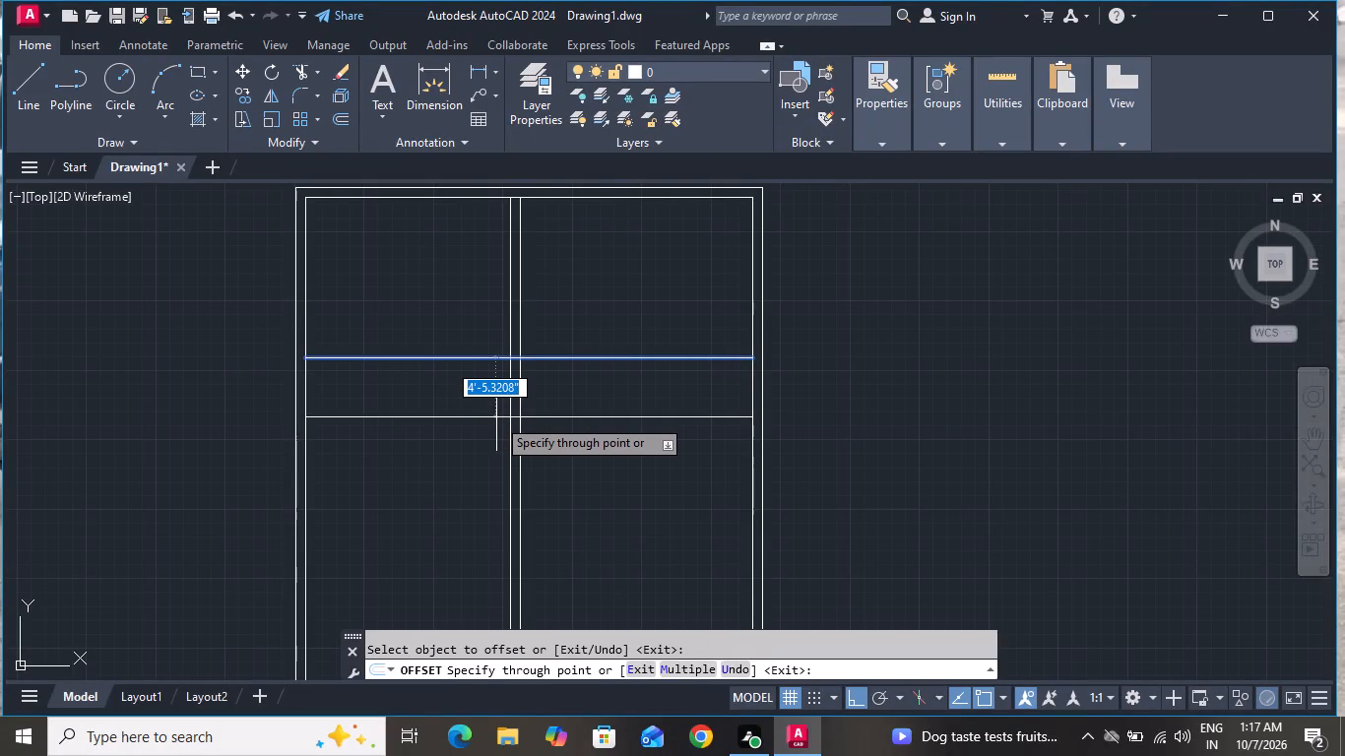
type("9\"")
key("Return")
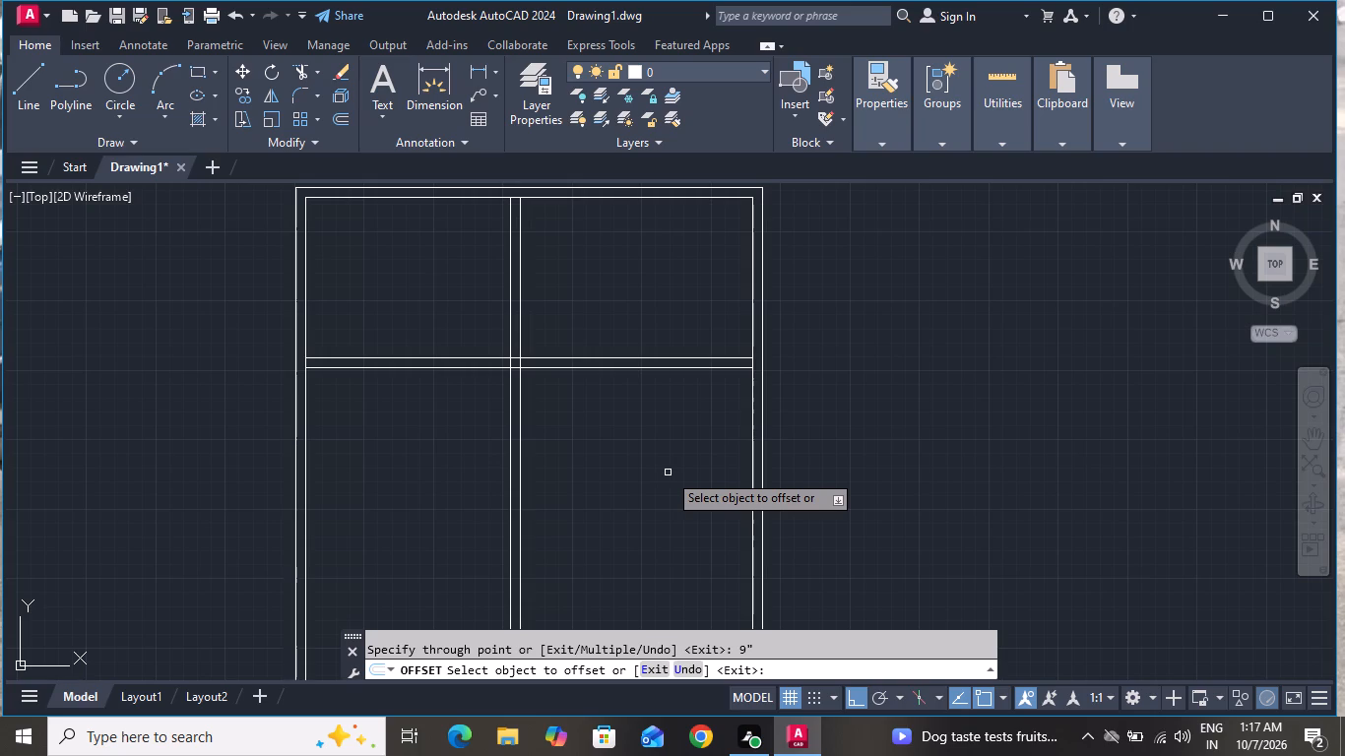
right_click(626, 444)
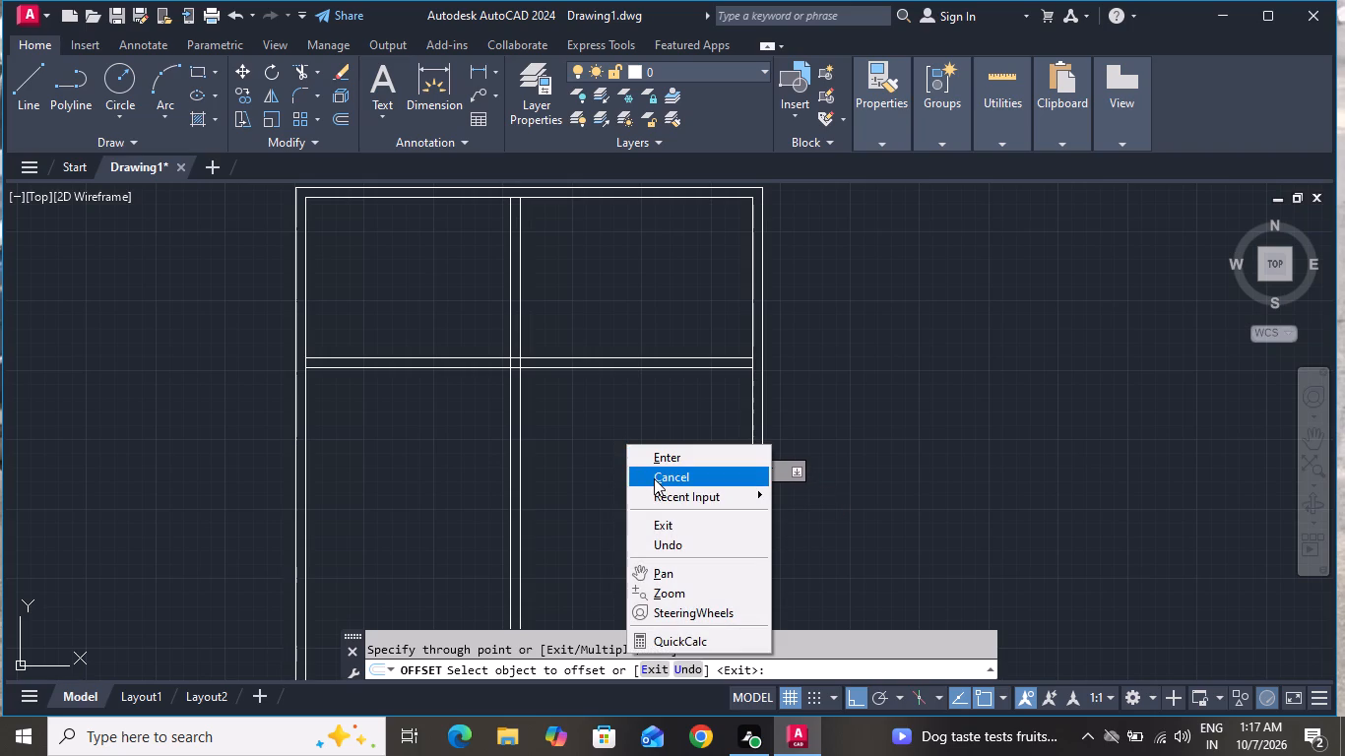
left_click(654, 478)
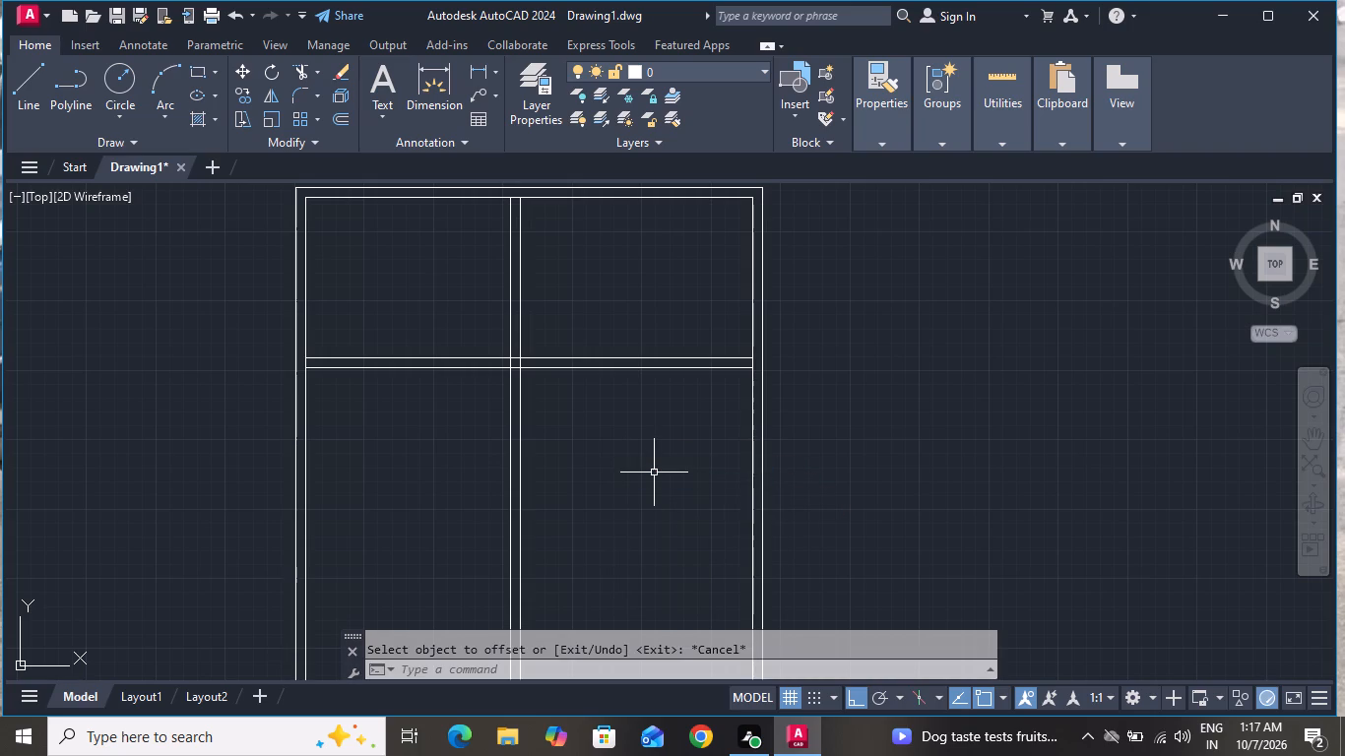
Trim away the partition lines extending right of and below their crossing, leaving only the upper-left room's walls.
type("tr")
key("space")
key("space")
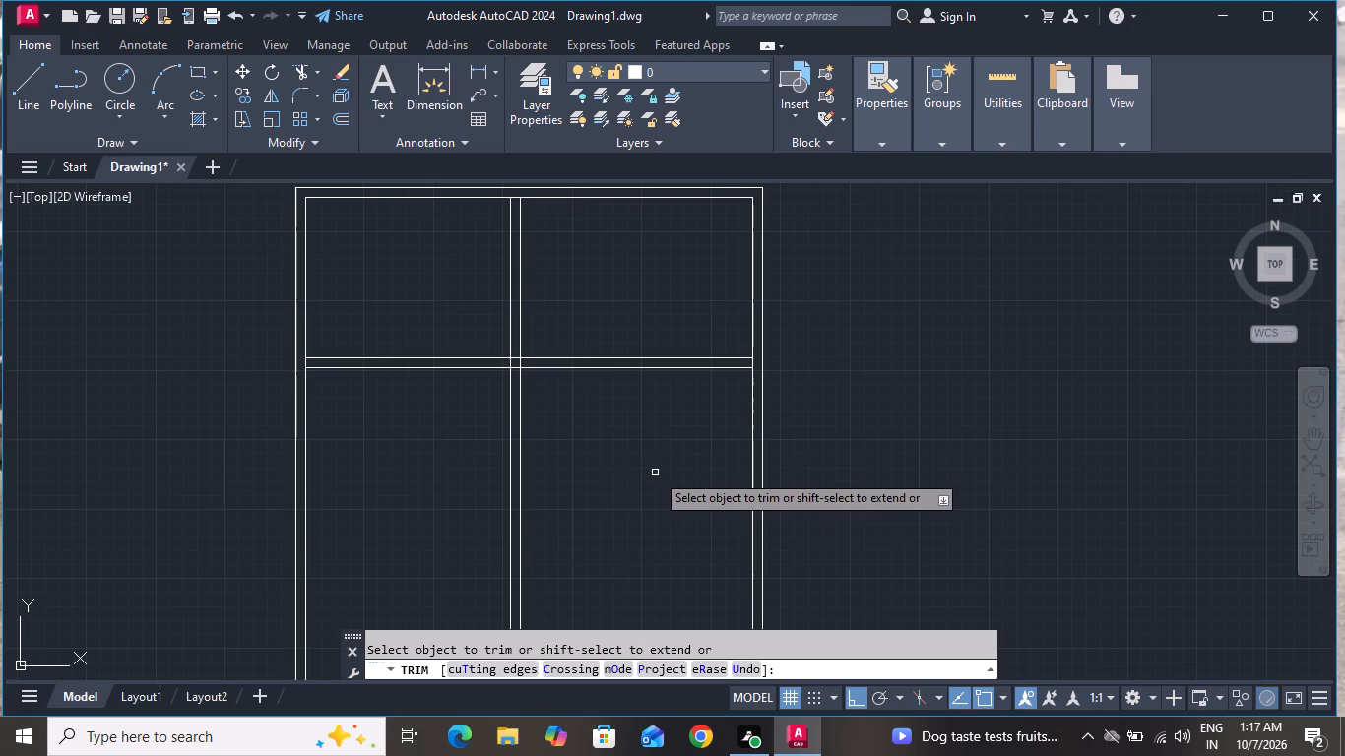
left_click(596, 277)
double_click(628, 434)
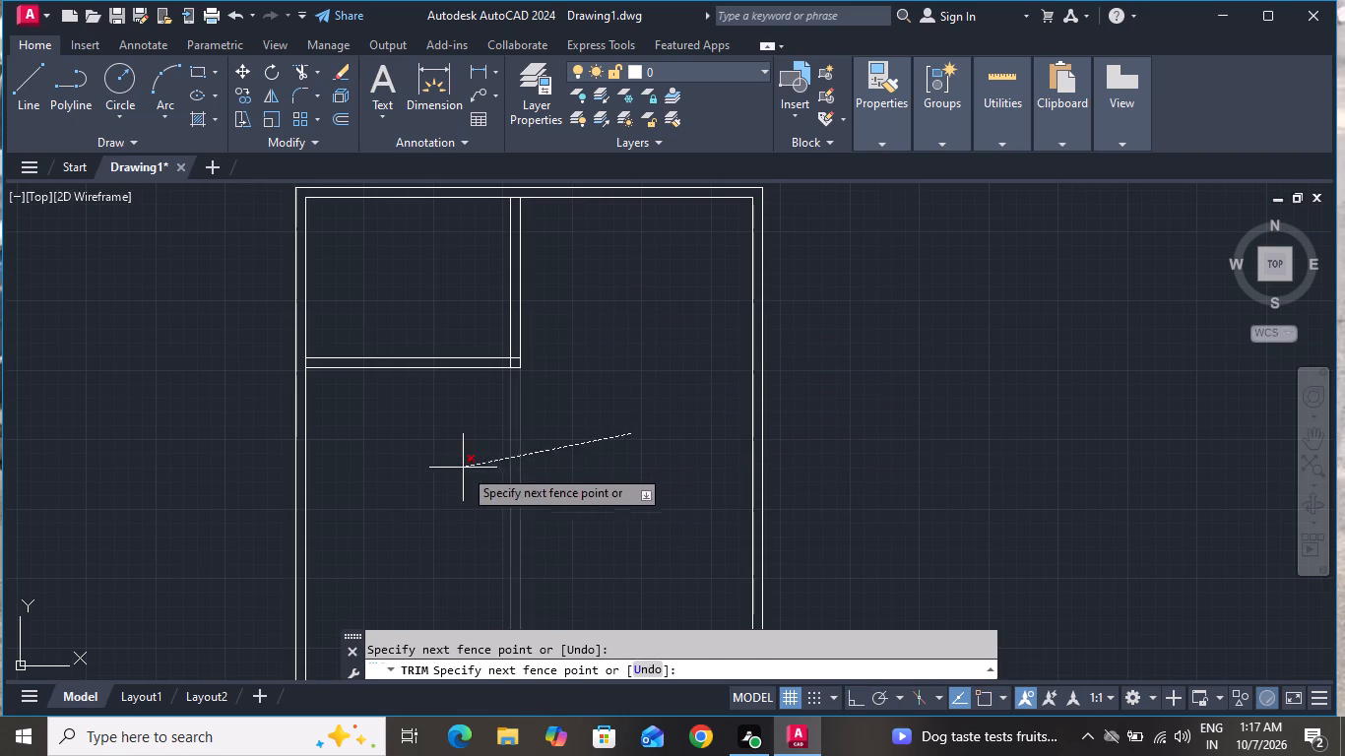
left_click(435, 472)
right_click(472, 469)
left_click(506, 503)
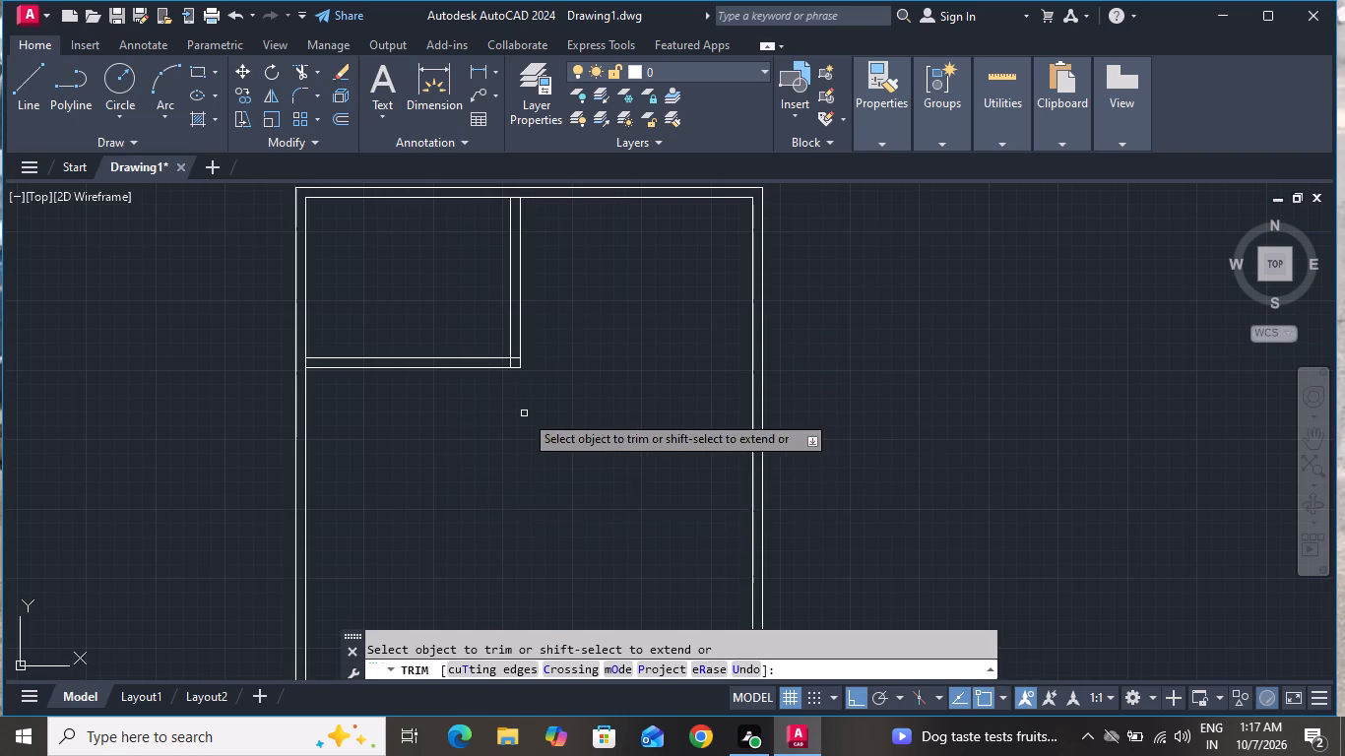
Trim the overlapping inner line ends at the upper-left room's lower-right wall corner and end the Trim command.
scroll(516, 357, "up", 4)
left_click(498, 316)
left_click(494, 356)
left_click(495, 389)
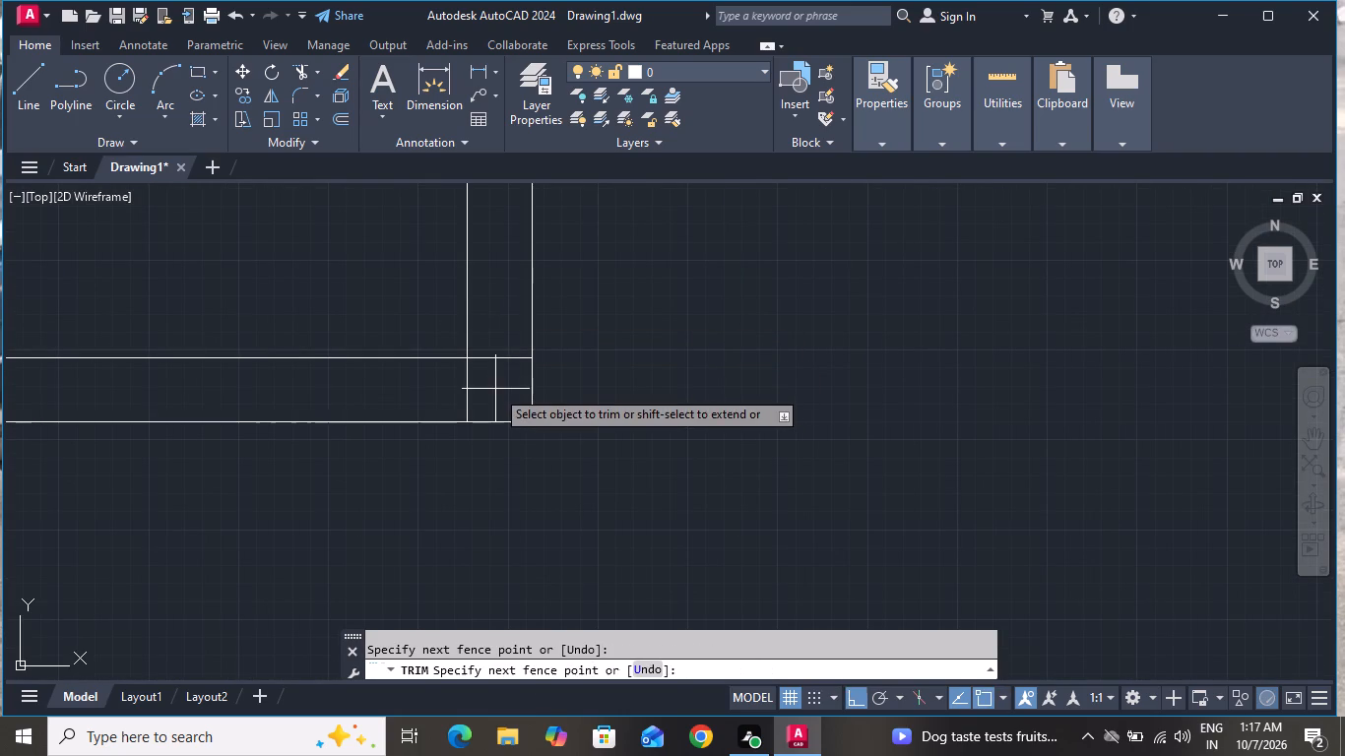
left_click_drag(467, 385, 450, 385)
left_click(442, 385)
left_click(515, 392)
left_click(512, 366)
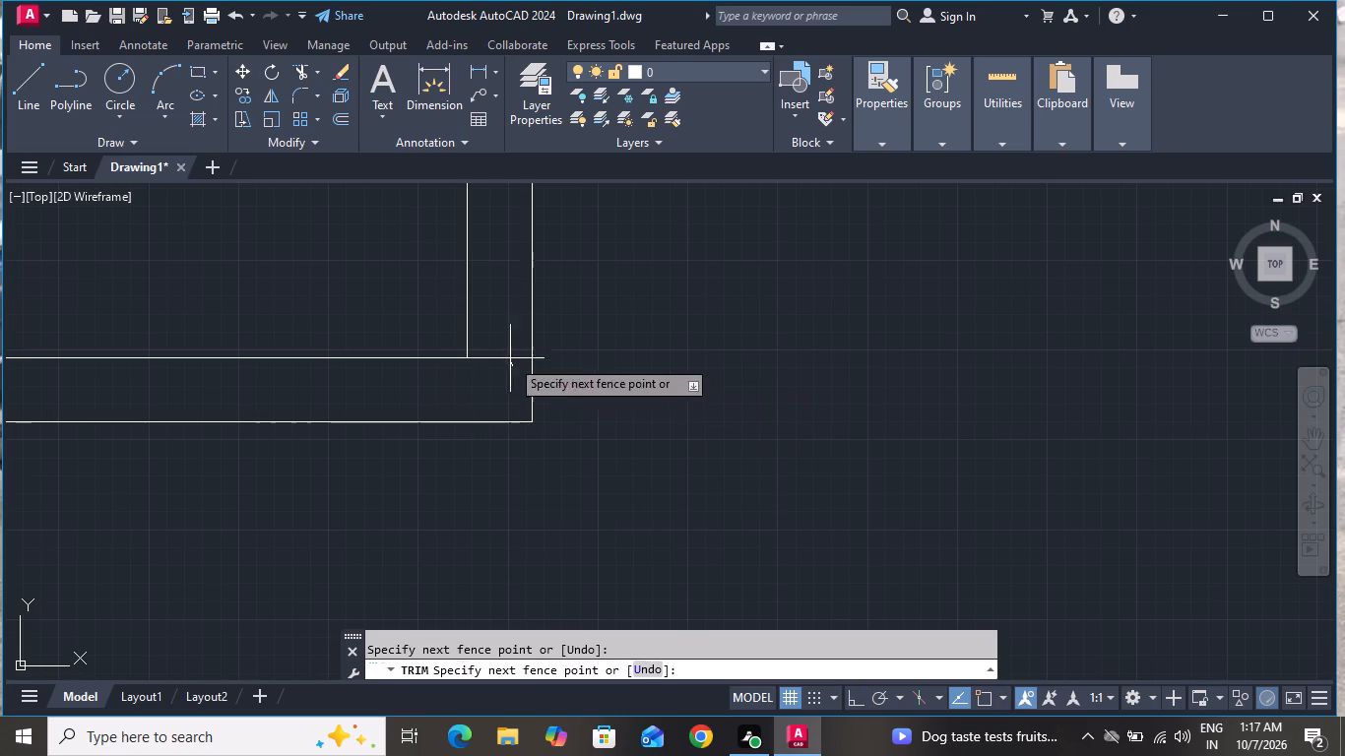
left_click(489, 296)
scroll(589, 404, "up", 1)
scroll(590, 405, "down", 4)
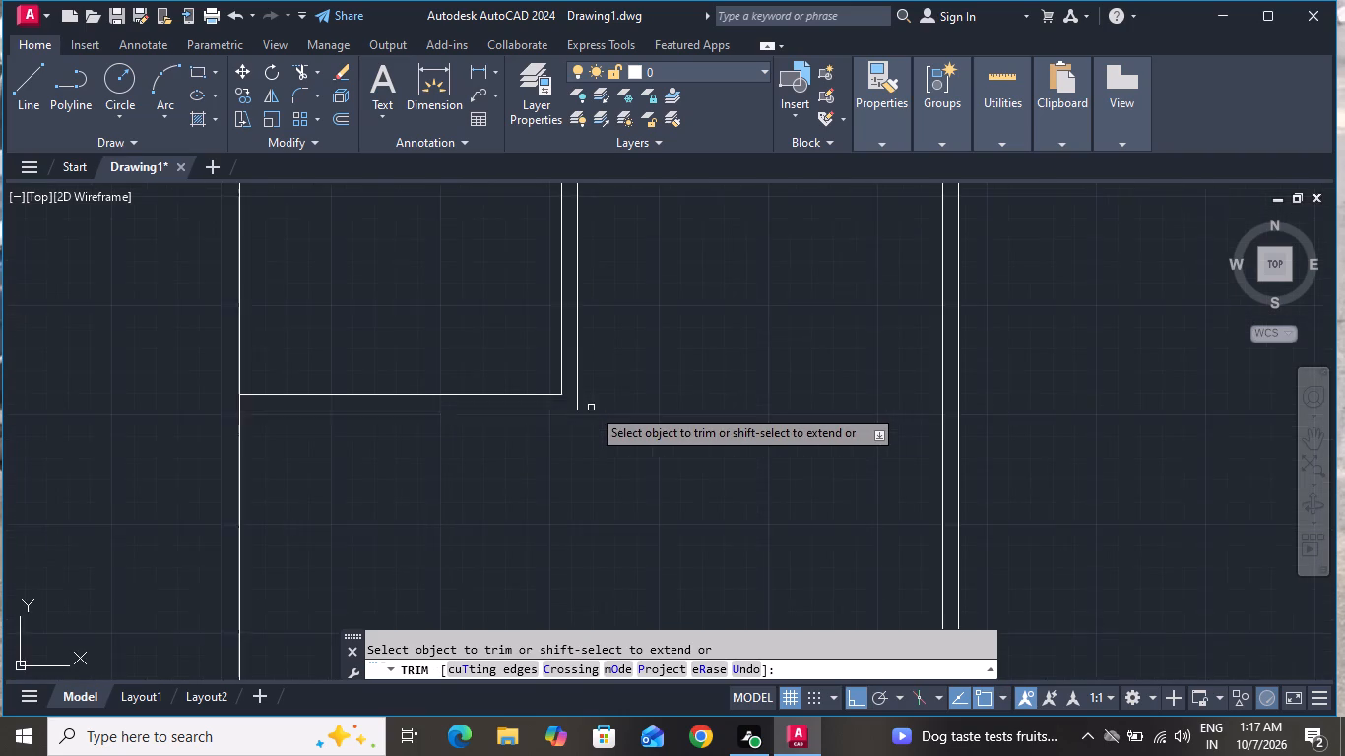
scroll(592, 409, "down", 3)
right_click(605, 416)
left_click(616, 442)
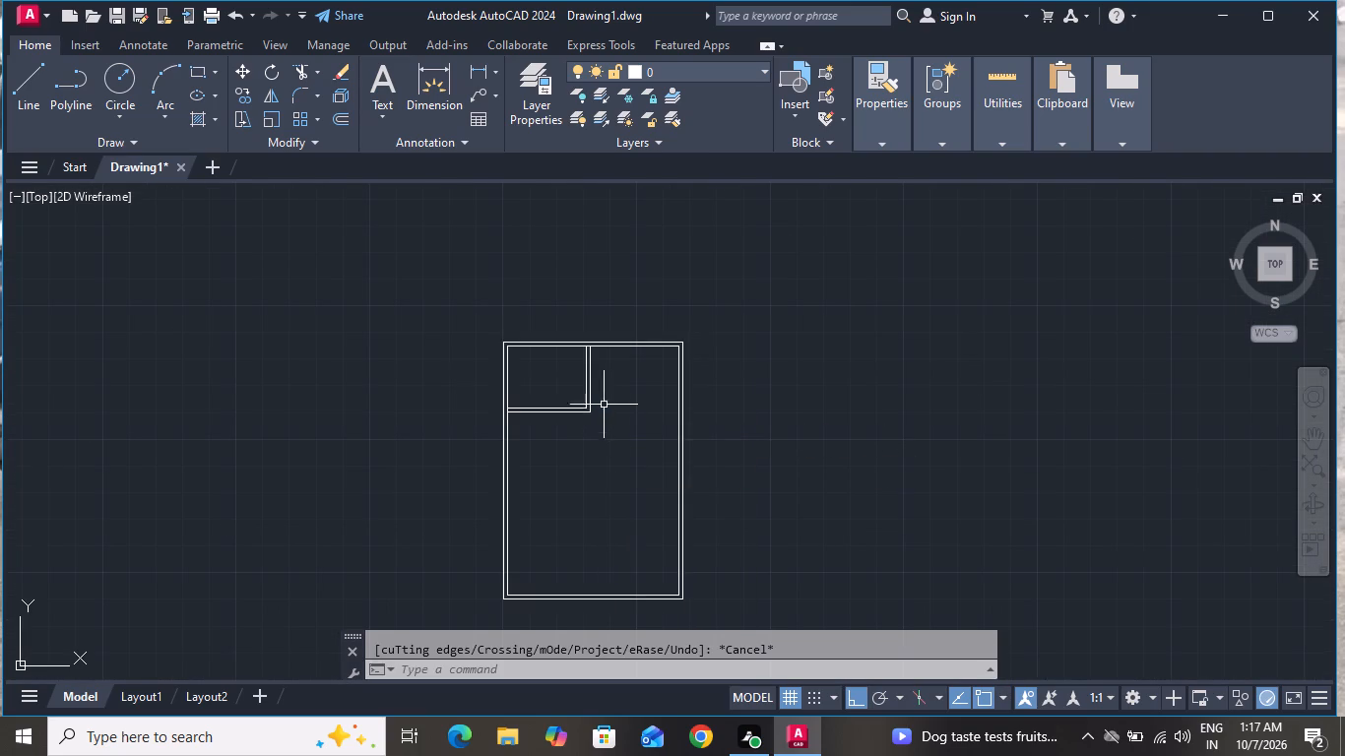
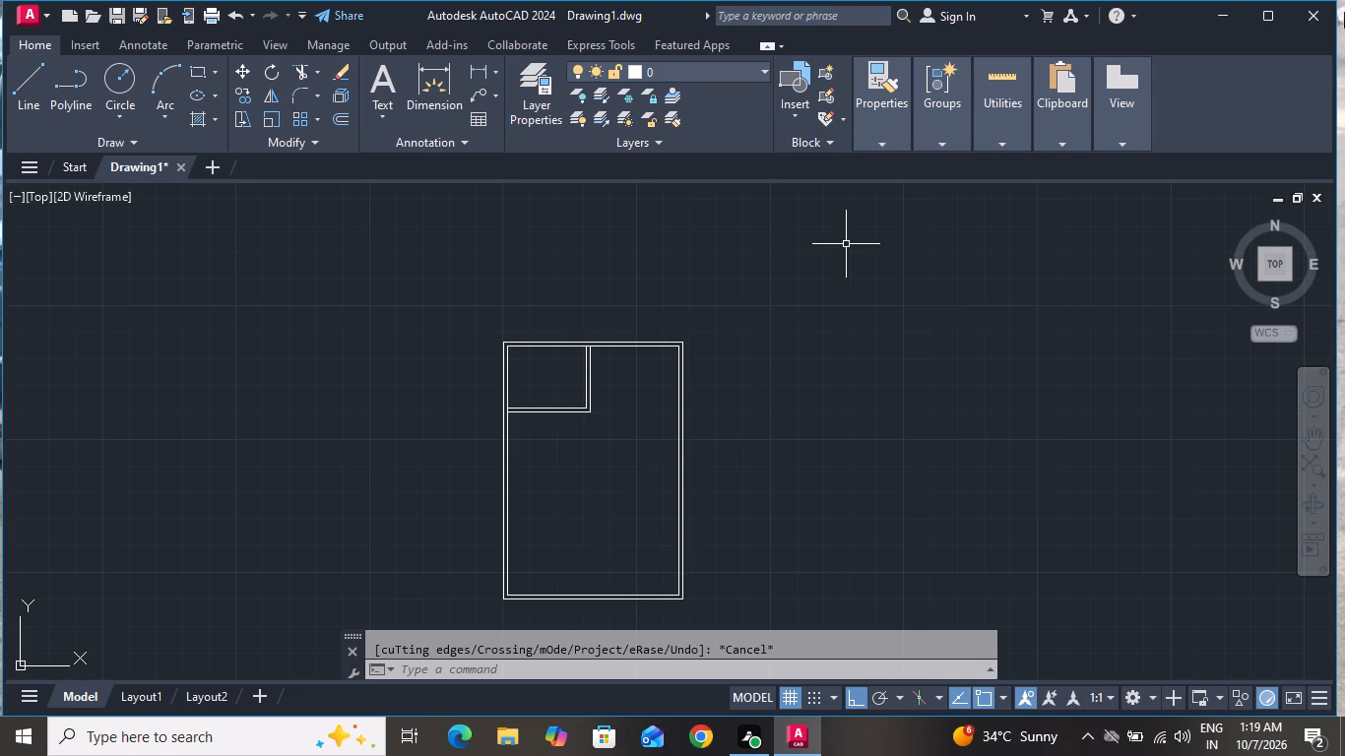
Offset the outer line of the floor plan's top wall using the Through option.
scroll(513, 281, "up", 1)
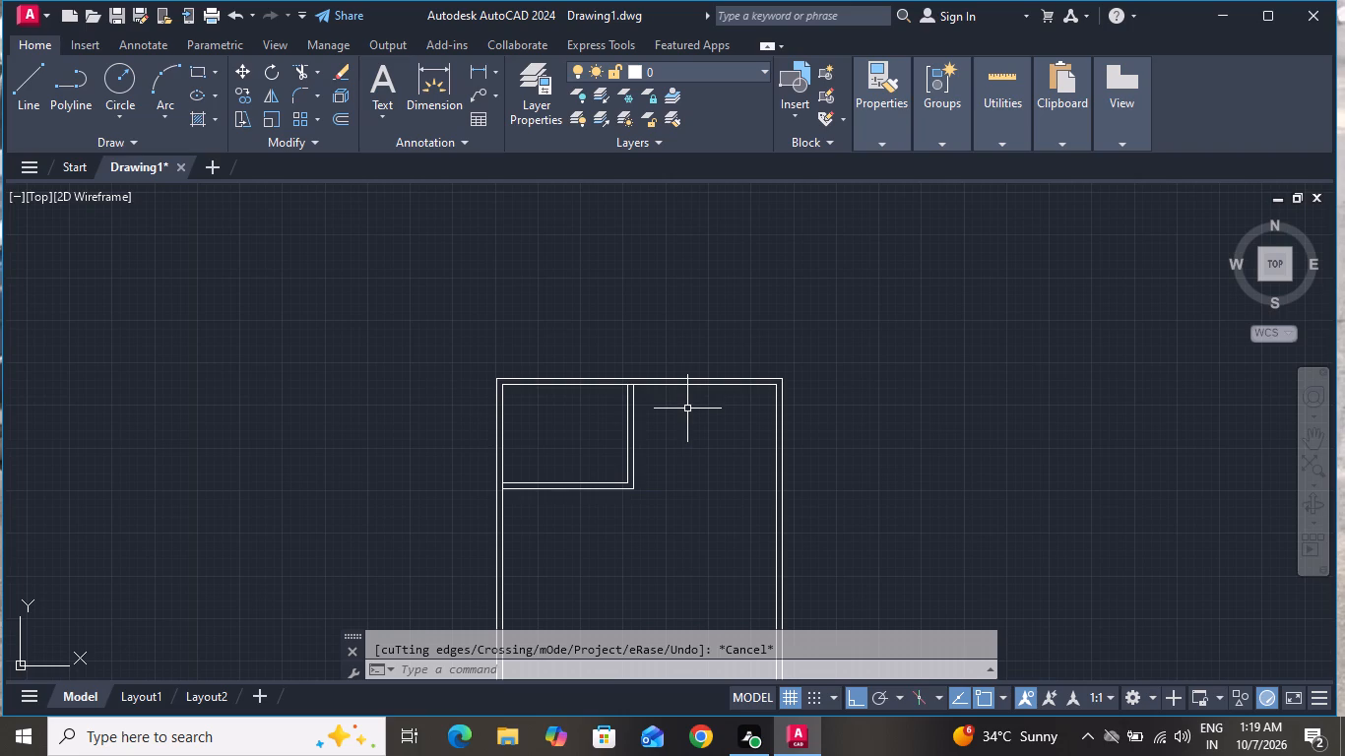
scroll(710, 371, "up", 1)
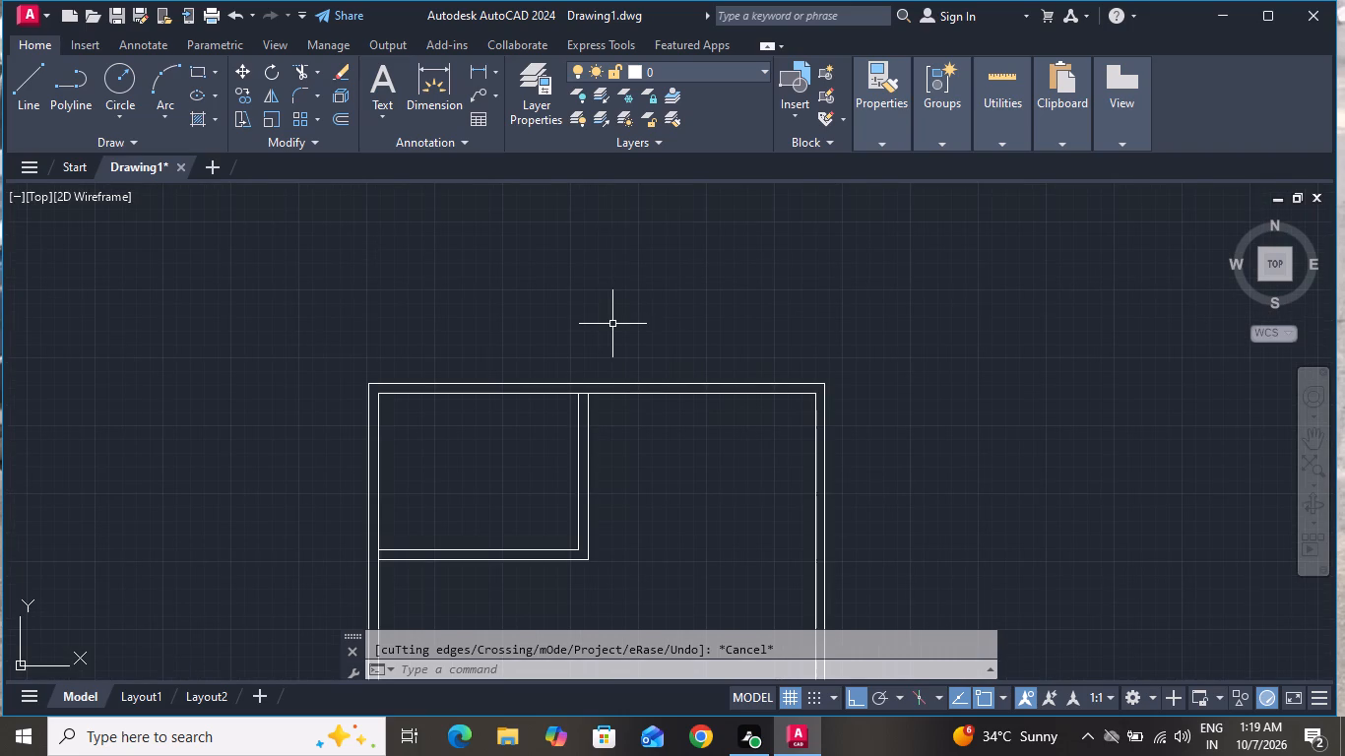
key("o")
key("space")
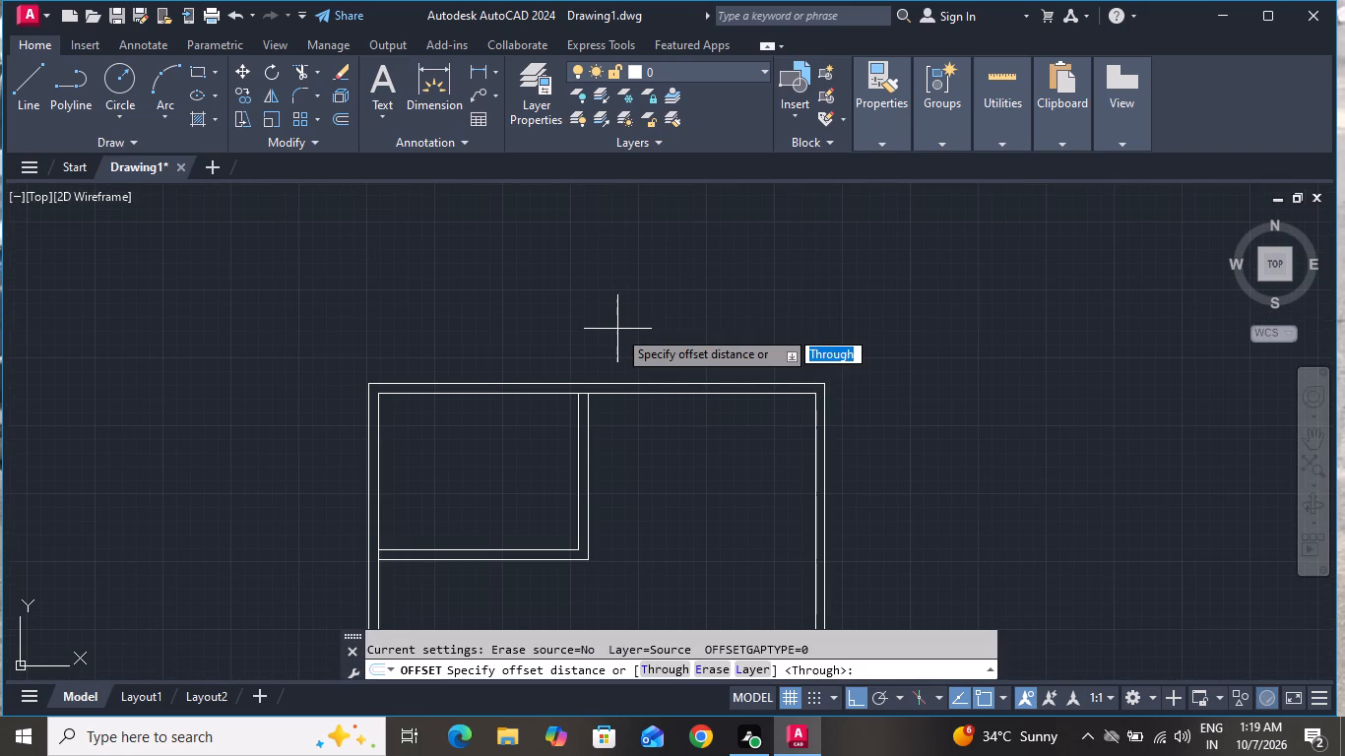
type("t")
key("space")
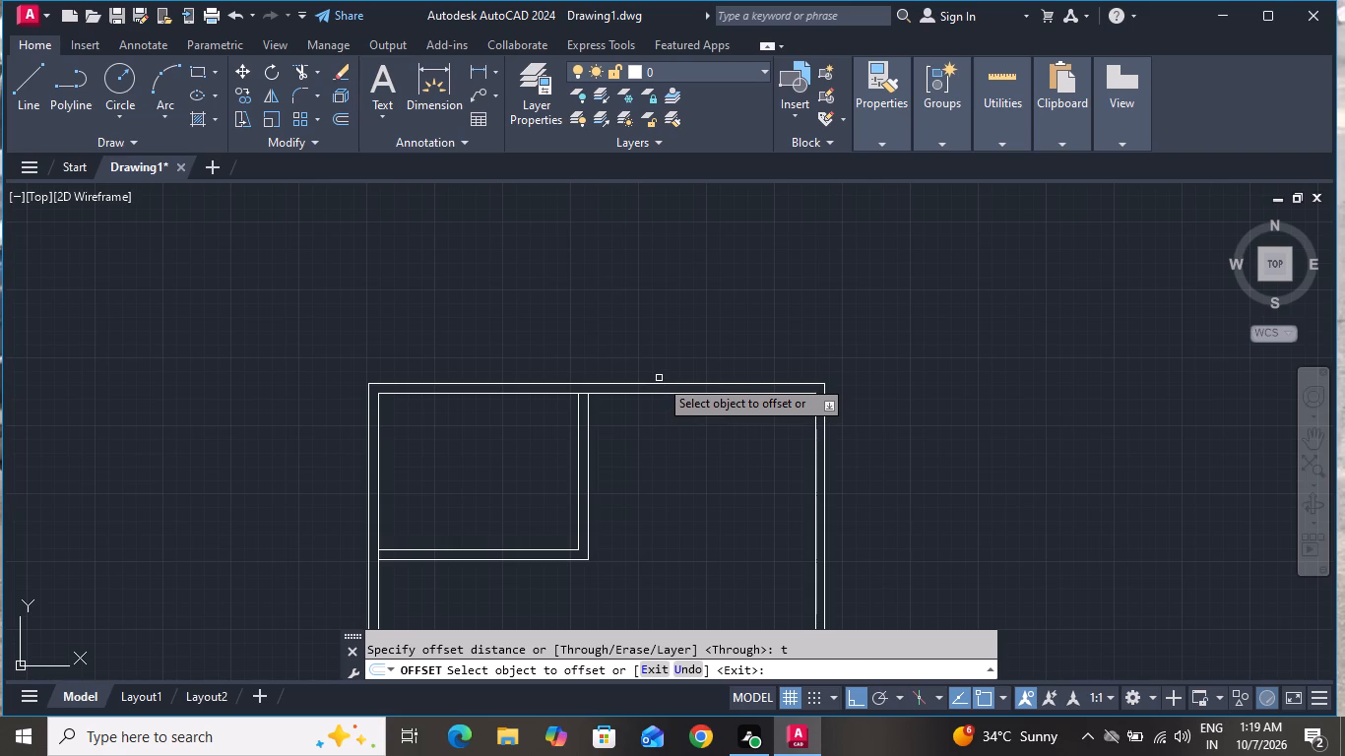
scroll(659, 378, "up", 1)
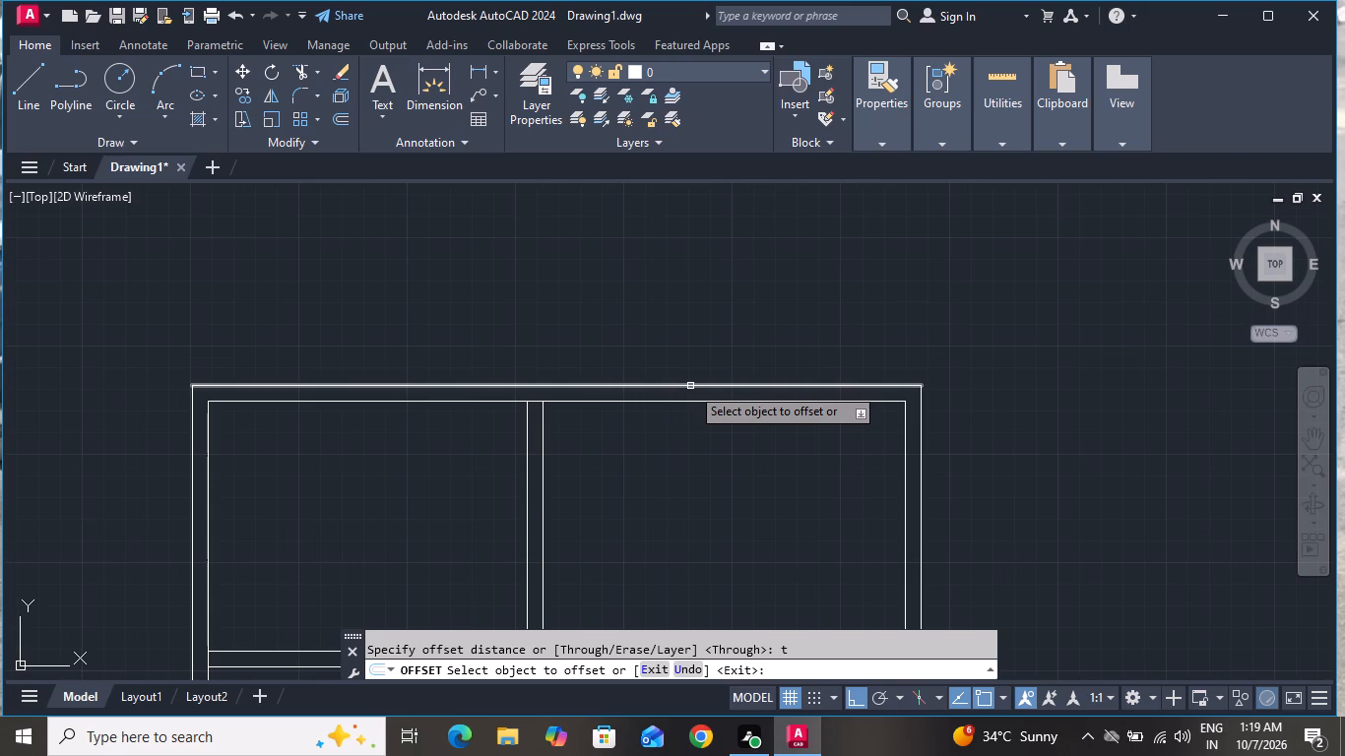
left_click(690, 386)
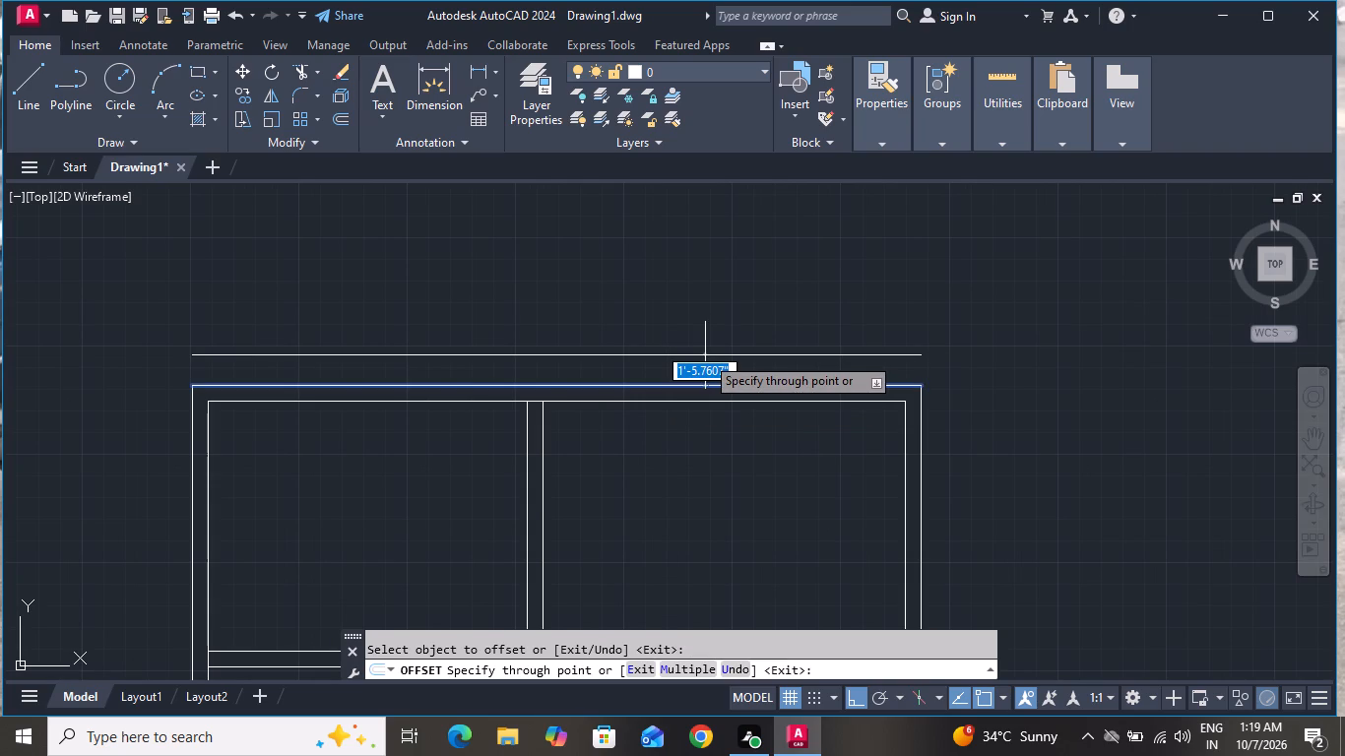
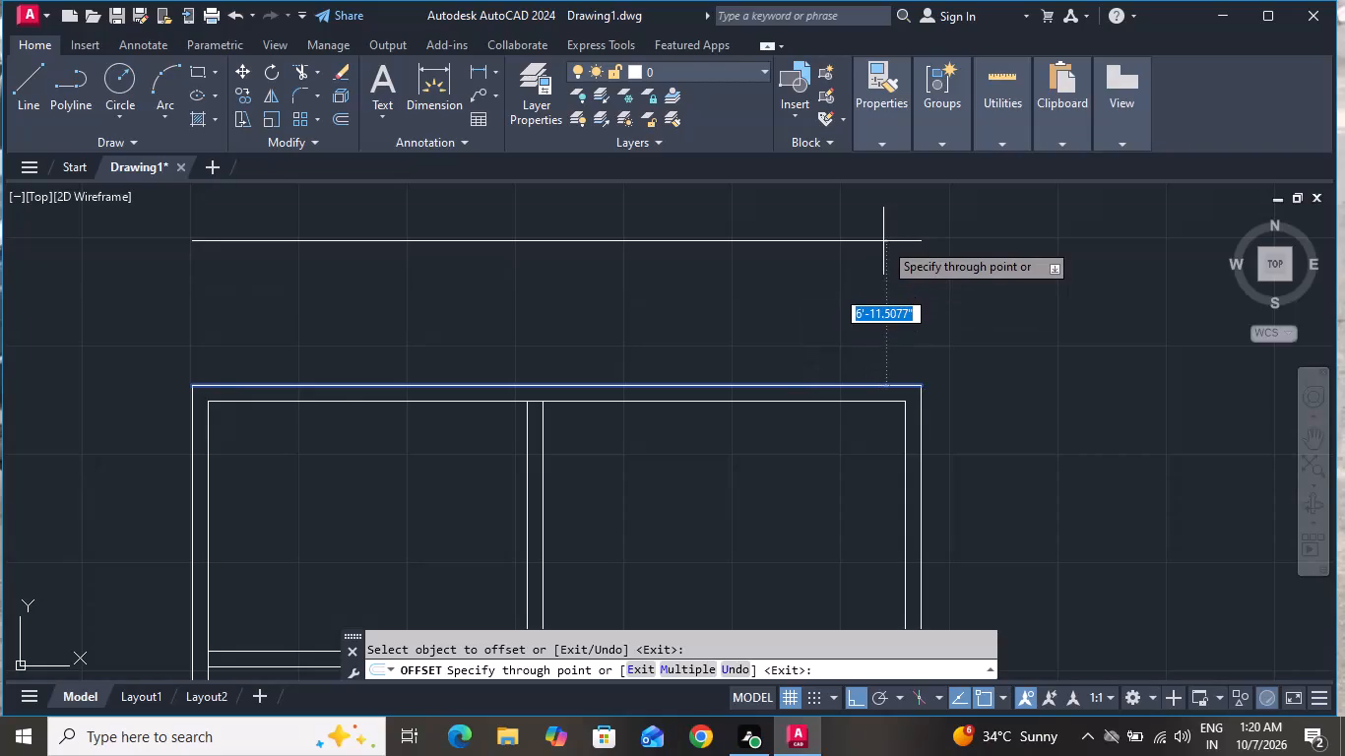
Place the offset copy of the top wall's outer line 3.5' outward, above the floor plan.
key("3")
type(".5")
key("apostrophe")
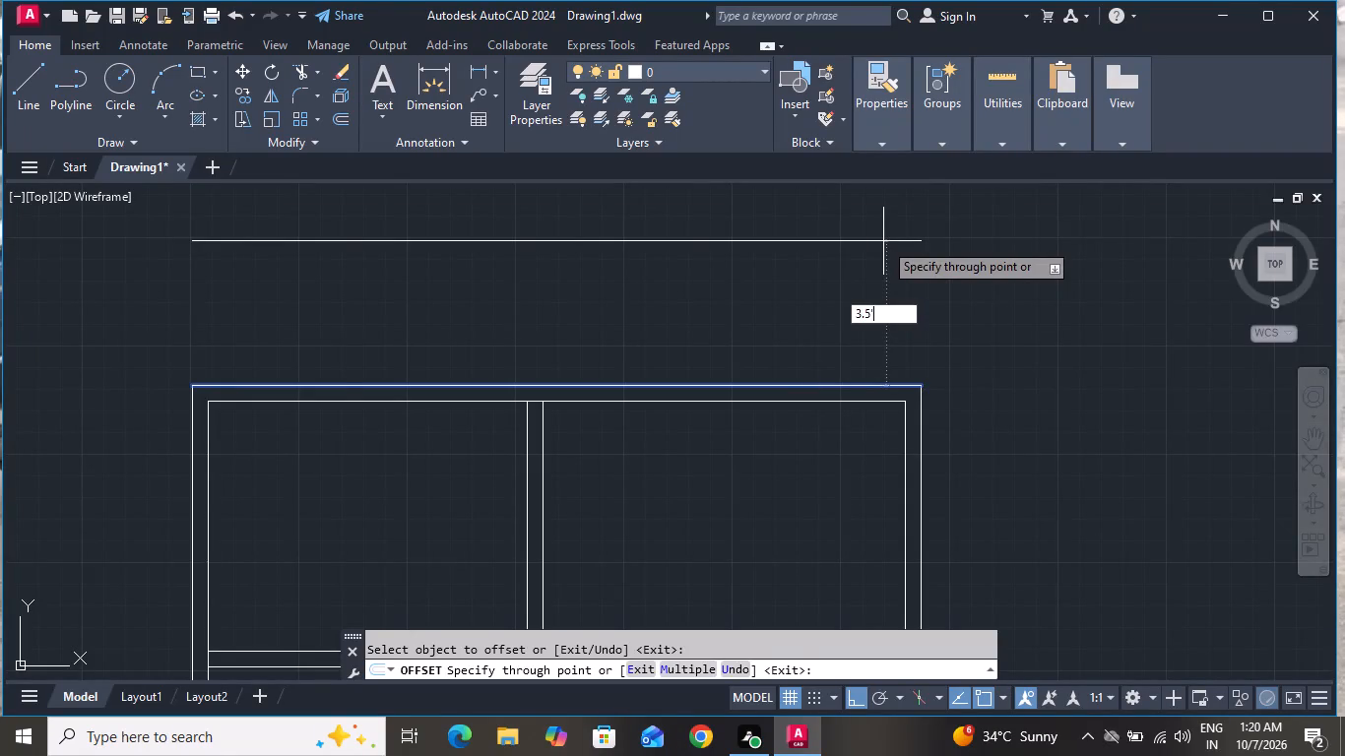
key("Return")
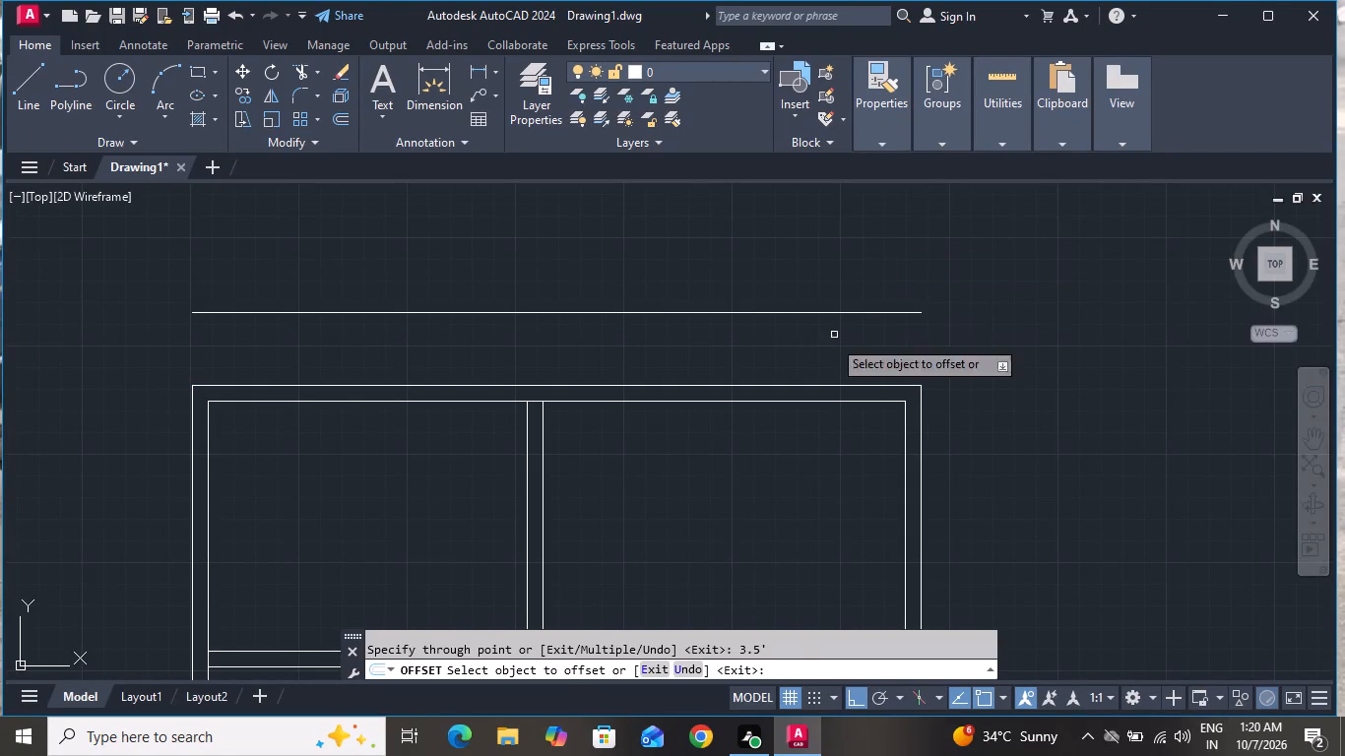
Offset the top wall's inner line 3.5' into the plan, and offset that copy 9" further down as a horizontal partition.
left_click(831, 399)
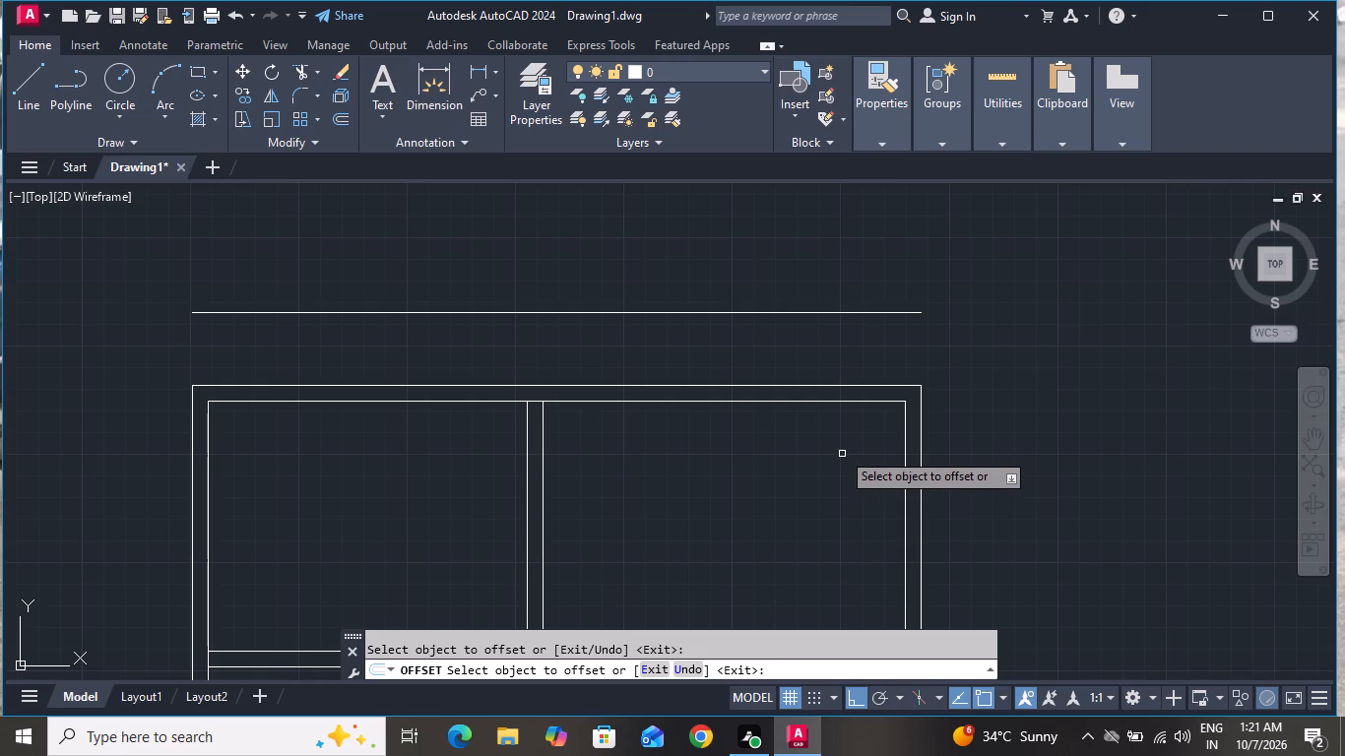
scroll(832, 373, "up", 1)
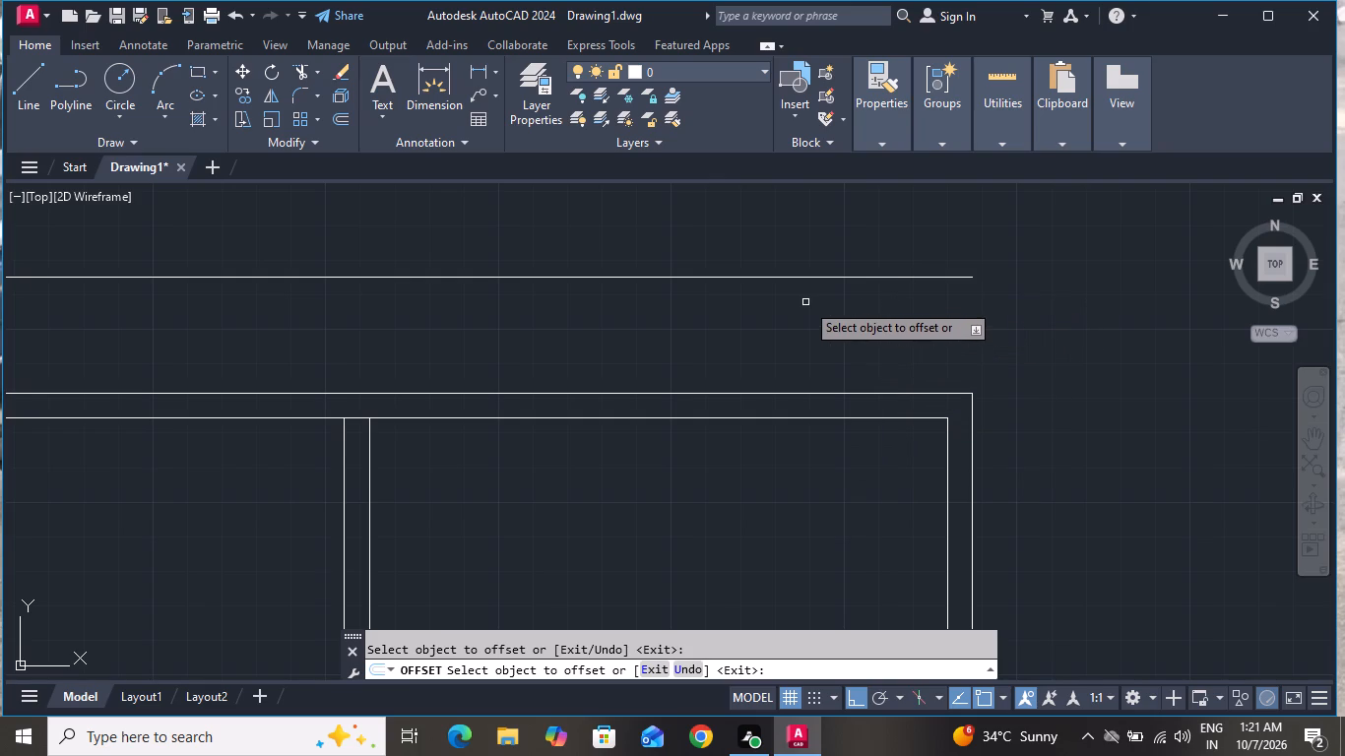
left_click(778, 419)
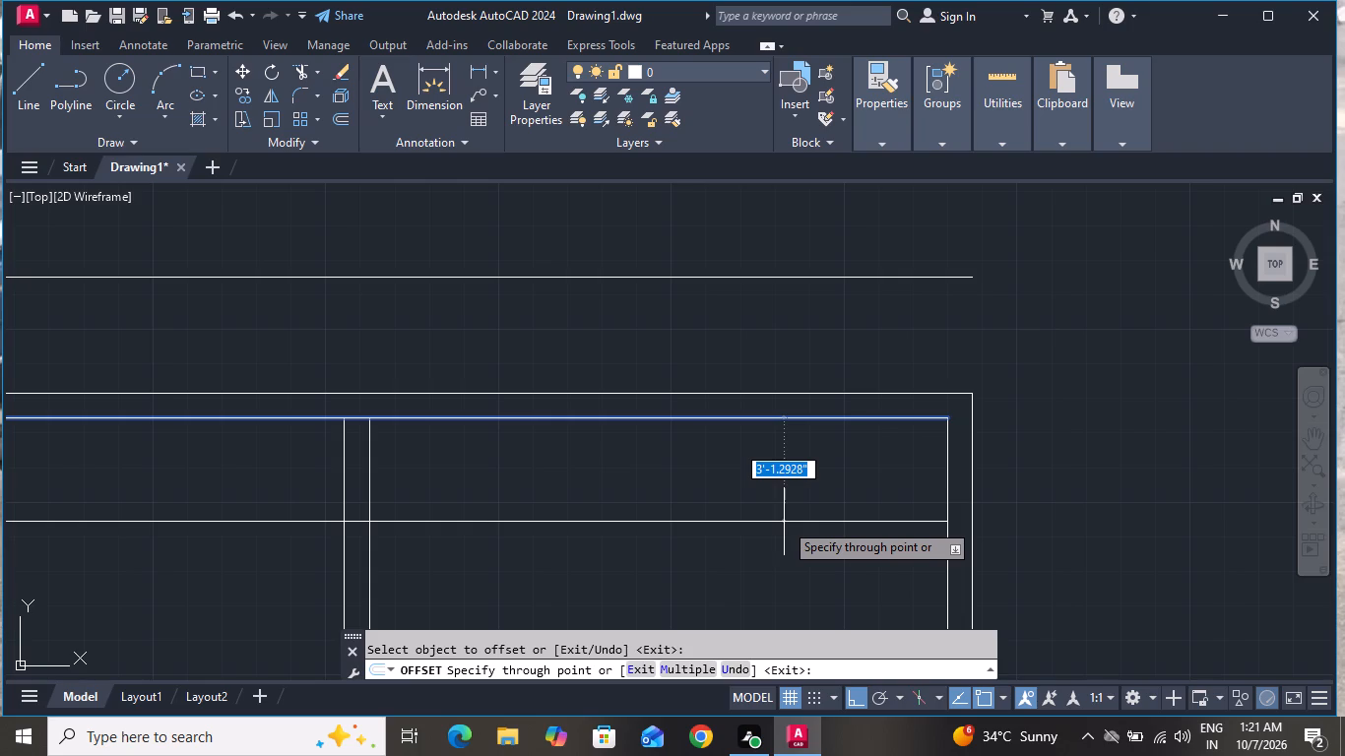
type("3.")
key("5")
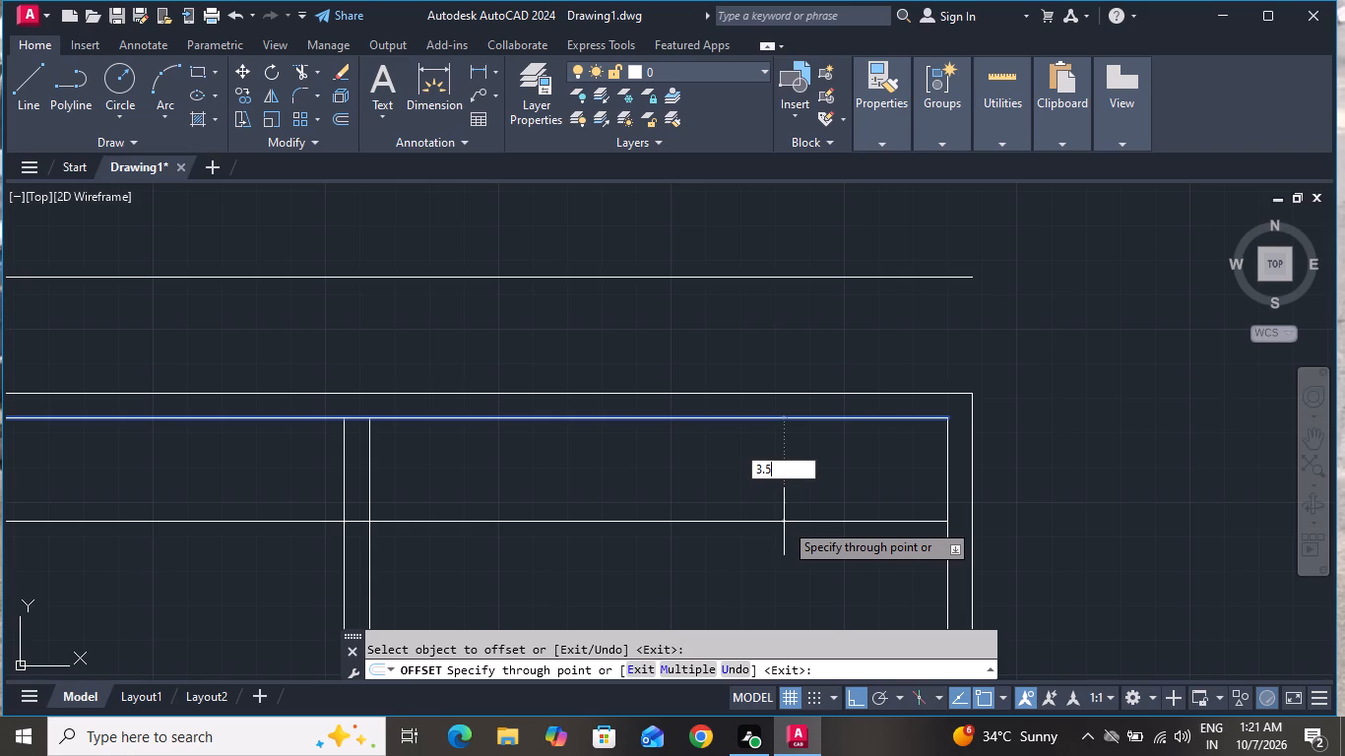
key("apostrophe")
key("Return")
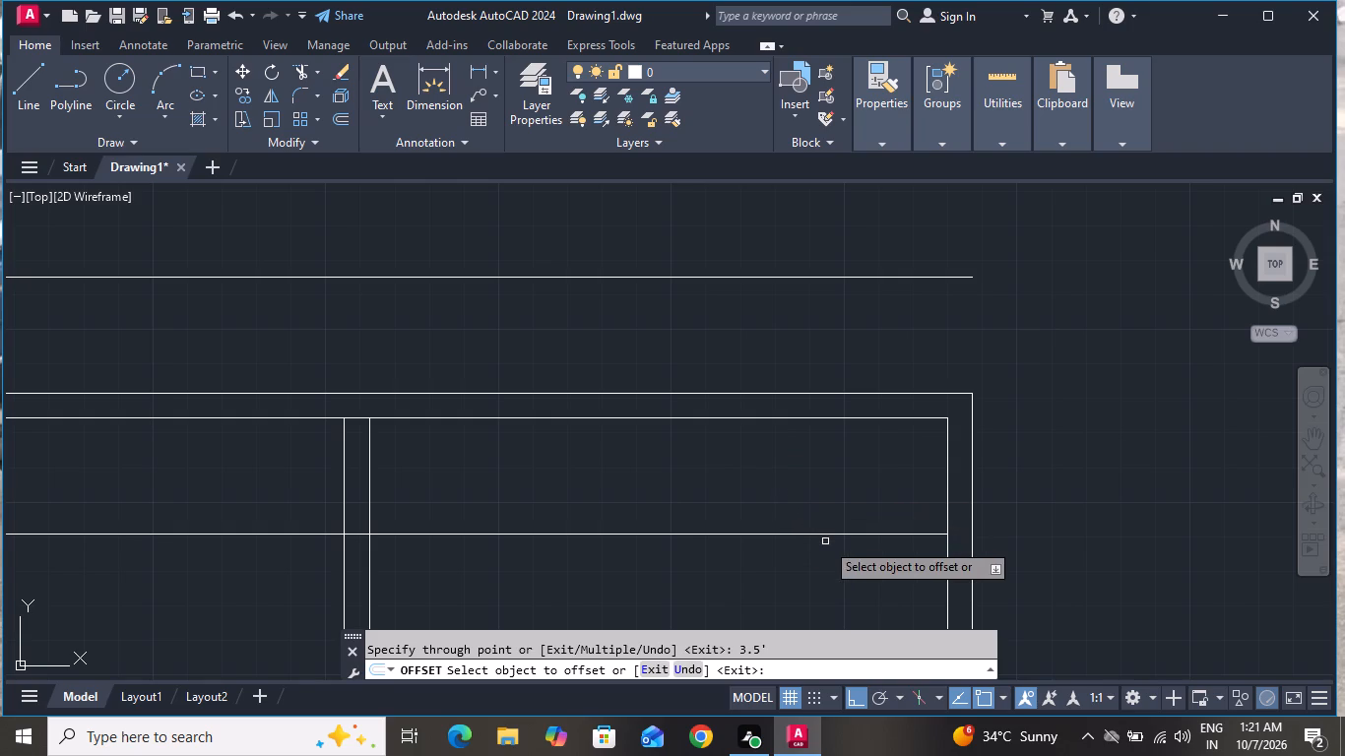
left_click(830, 533)
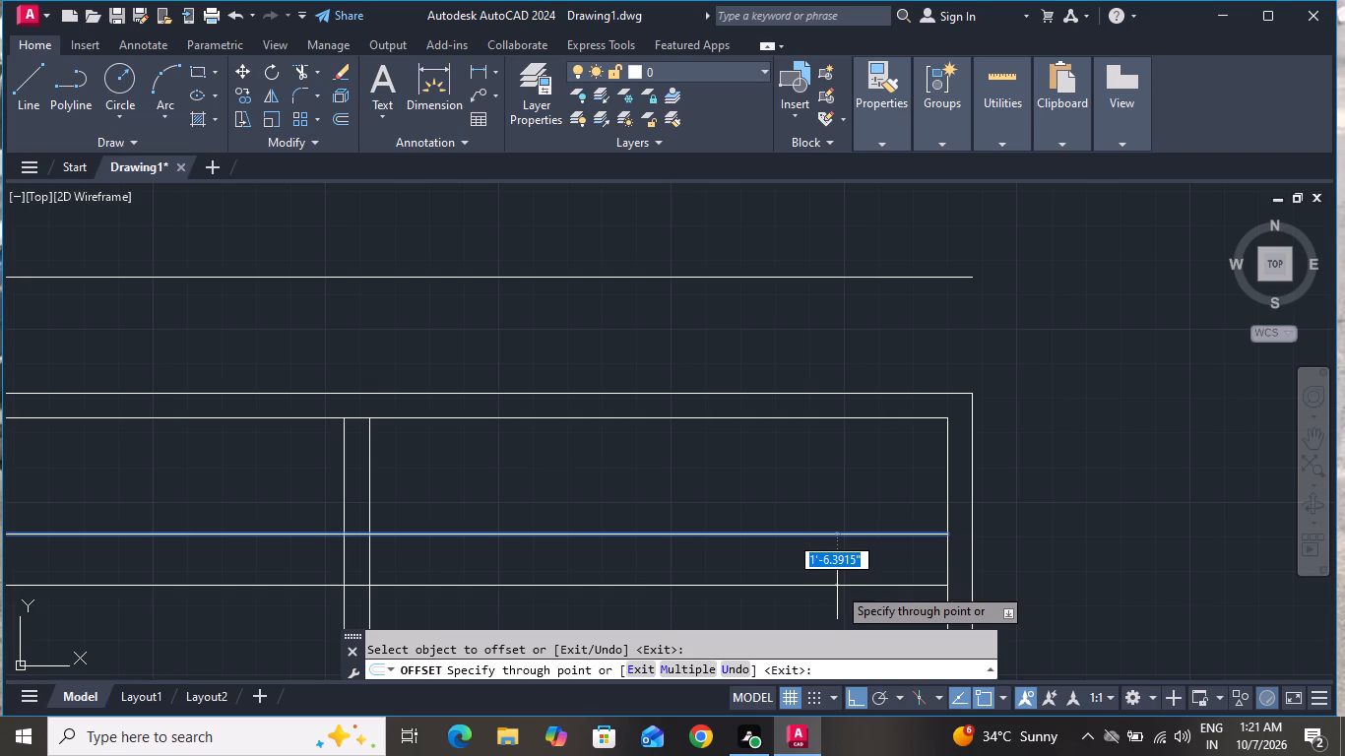
type("9\"")
key("Return")
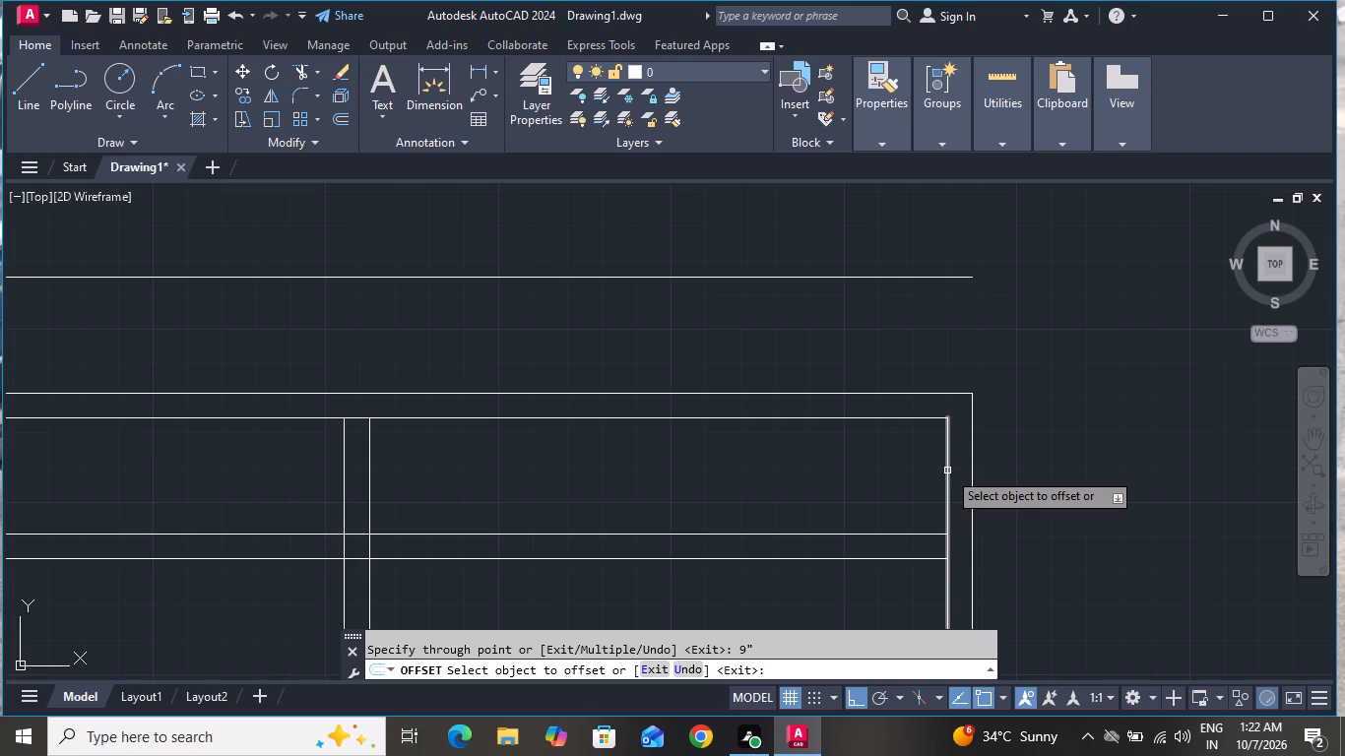
Offset the right wall's inner line 7' into the plan, and offset that copy another 9" left as a vertical partition.
left_click(947, 471)
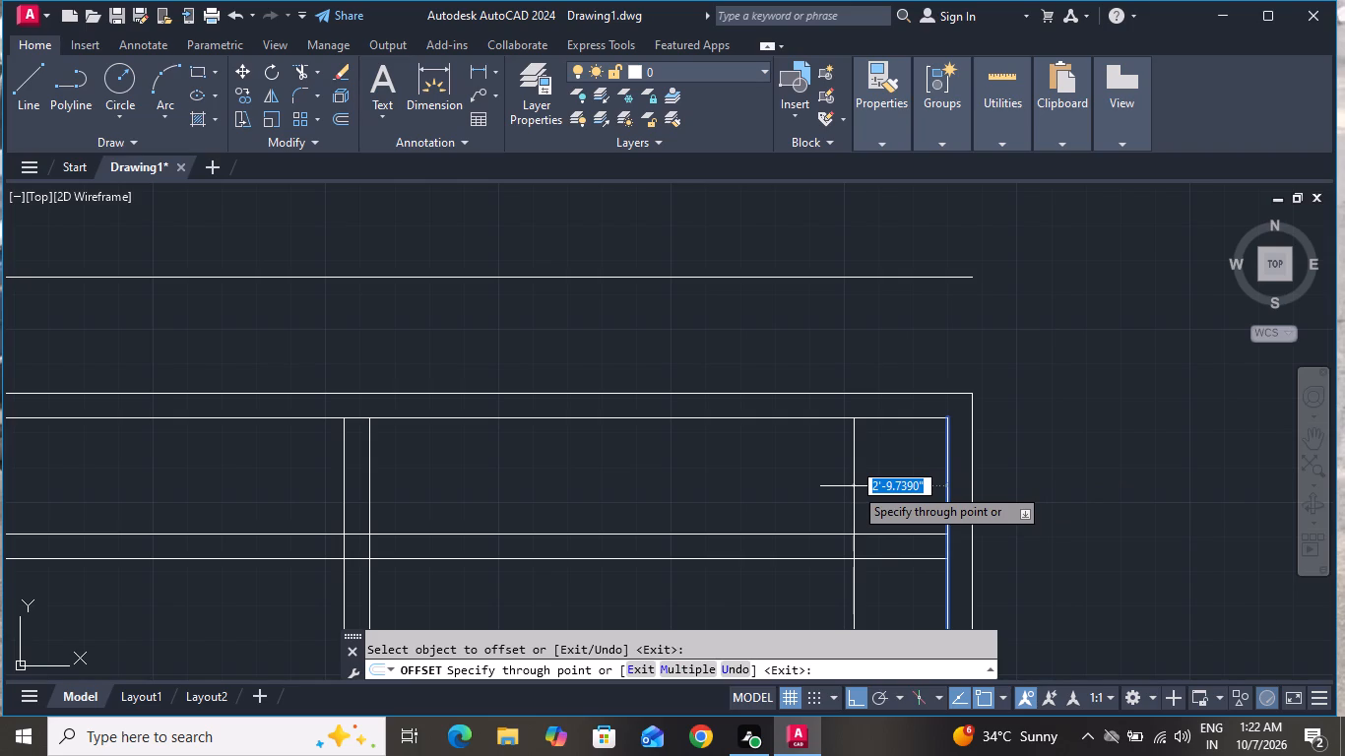
type("7'")
key("Return")
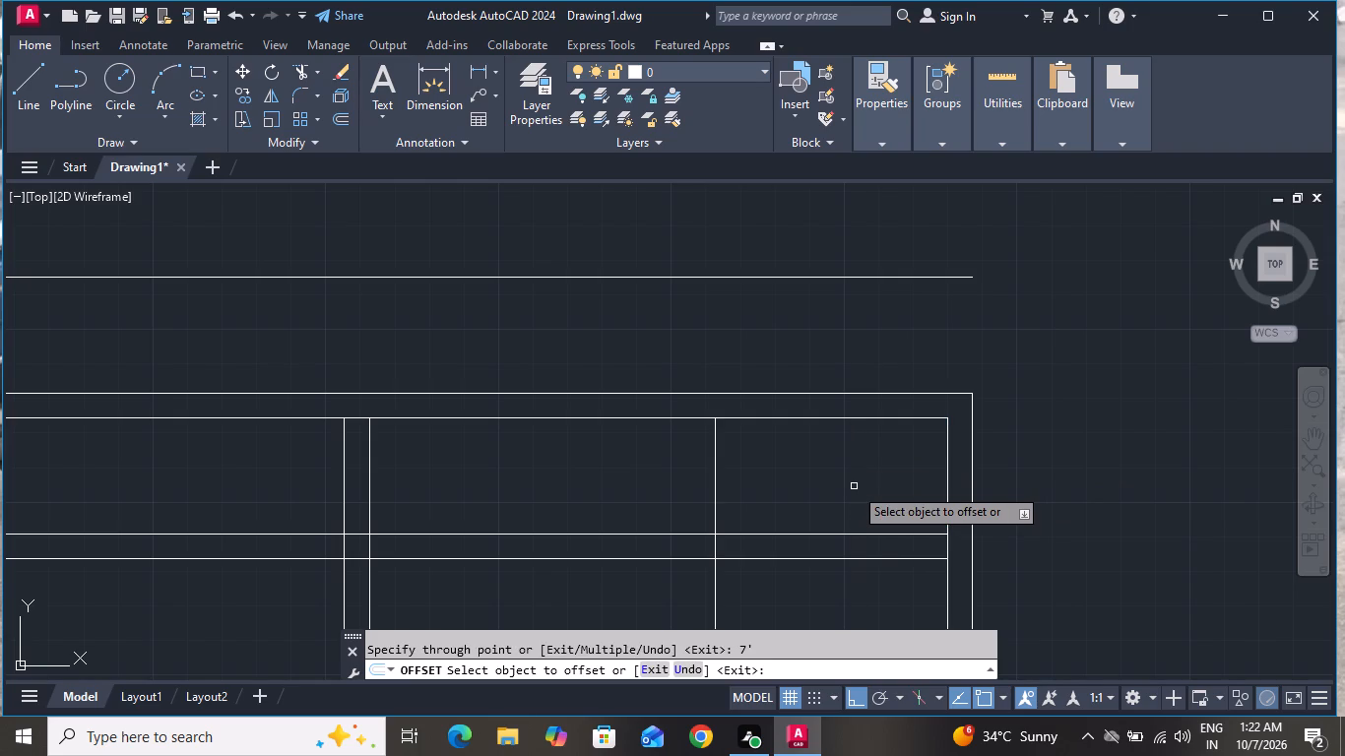
left_click(719, 483)
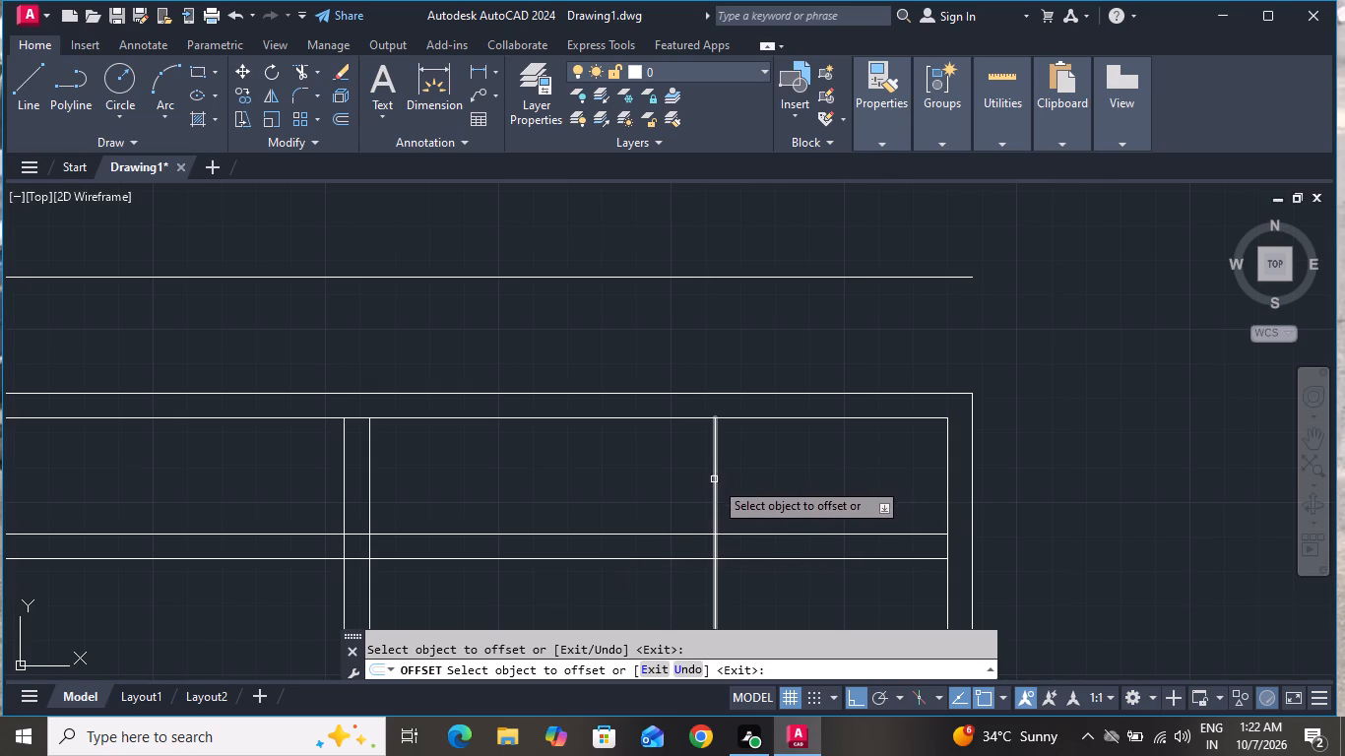
left_click(714, 480)
type("9\"")
key("Return")
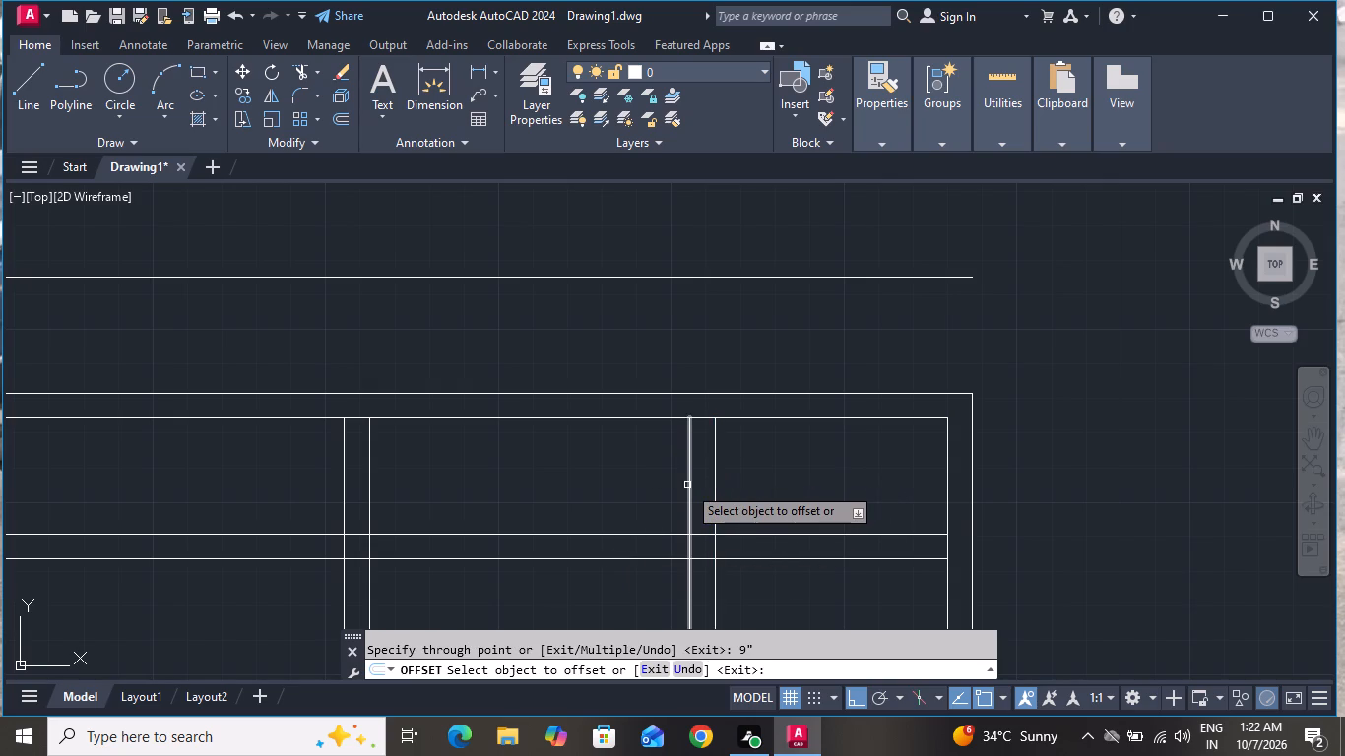
key("Escape")
Extend both lines of the new vertical partition and both right wall lines up to the line above the plan.
type("ex")
key("space")
key("space")
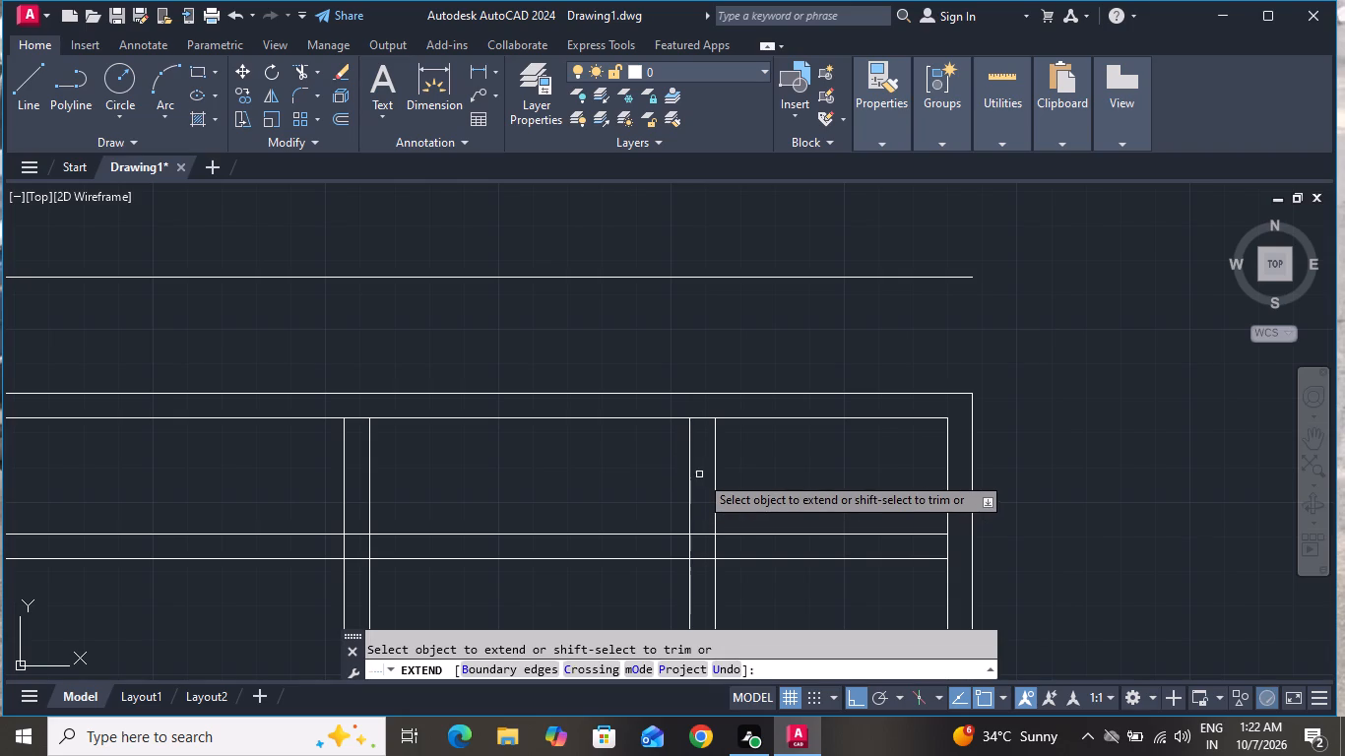
left_click(691, 450)
left_click(689, 416)
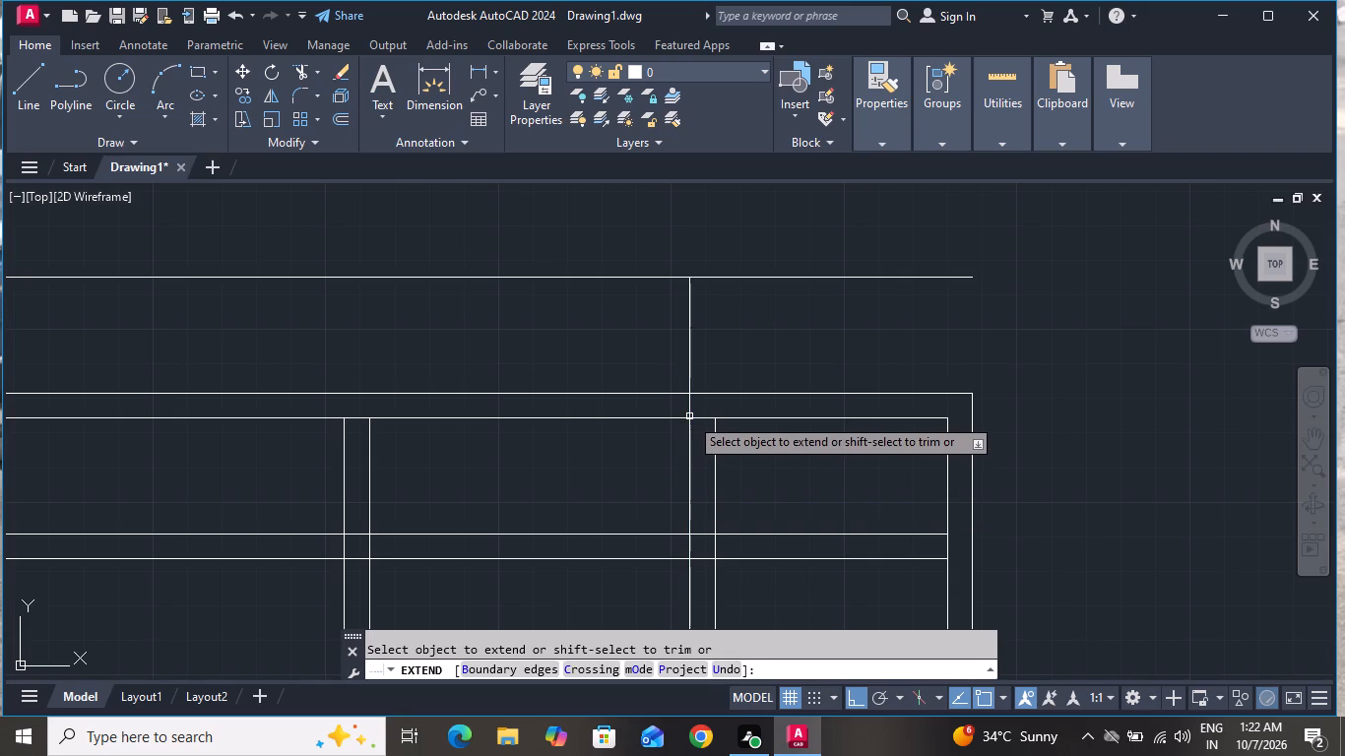
left_click(713, 438)
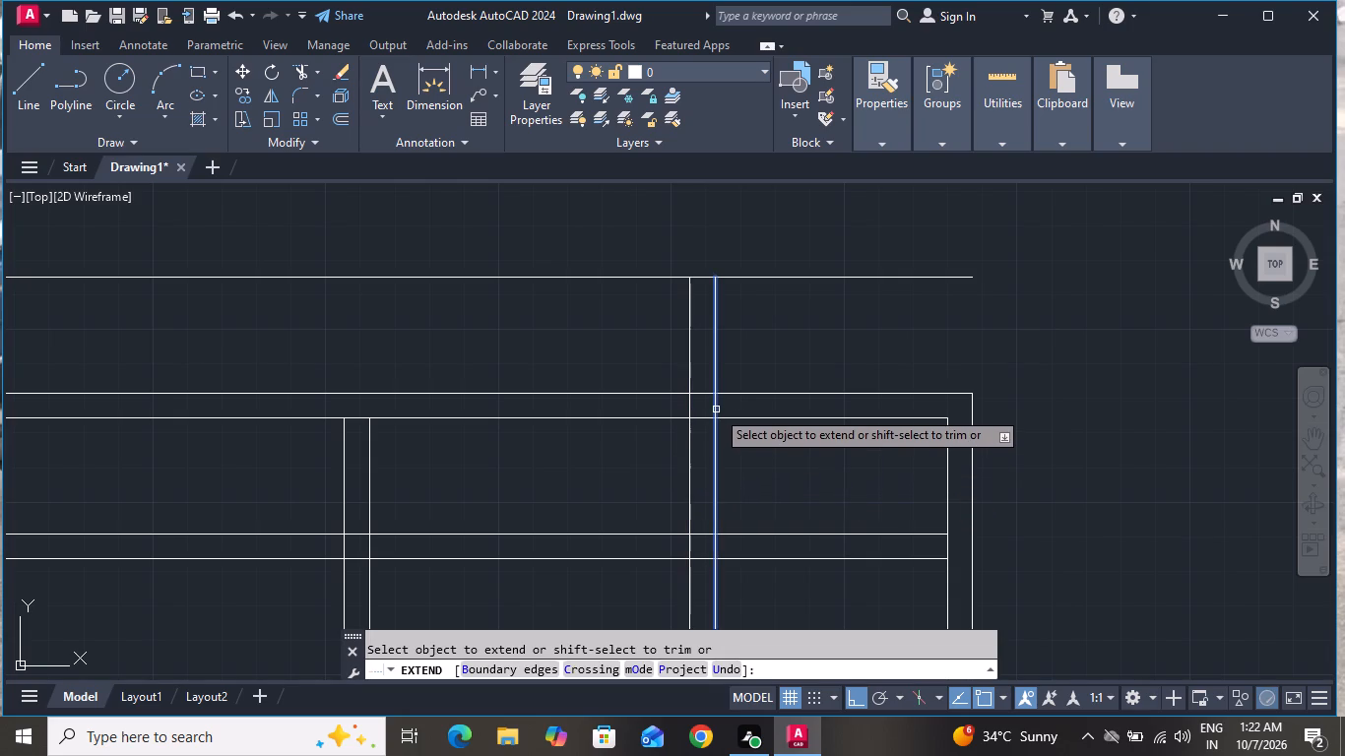
left_click(716, 409)
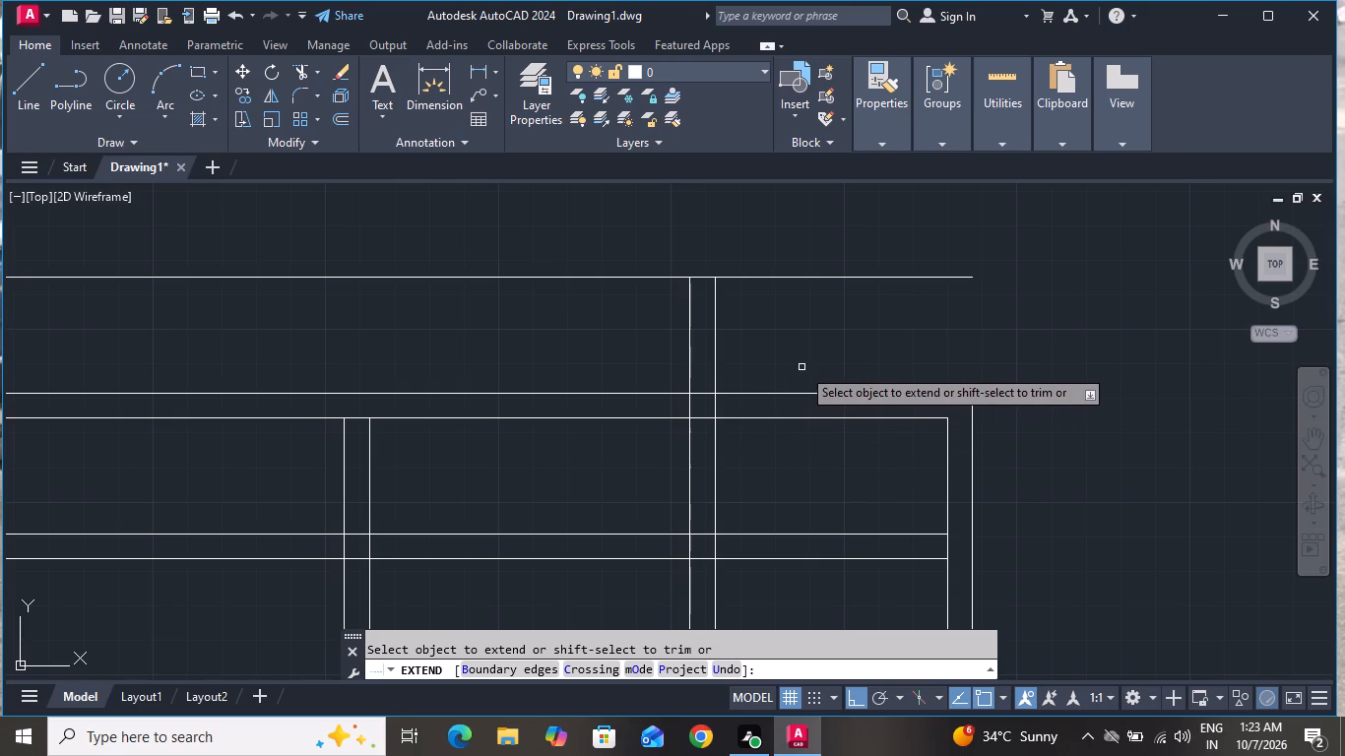
left_click(971, 421)
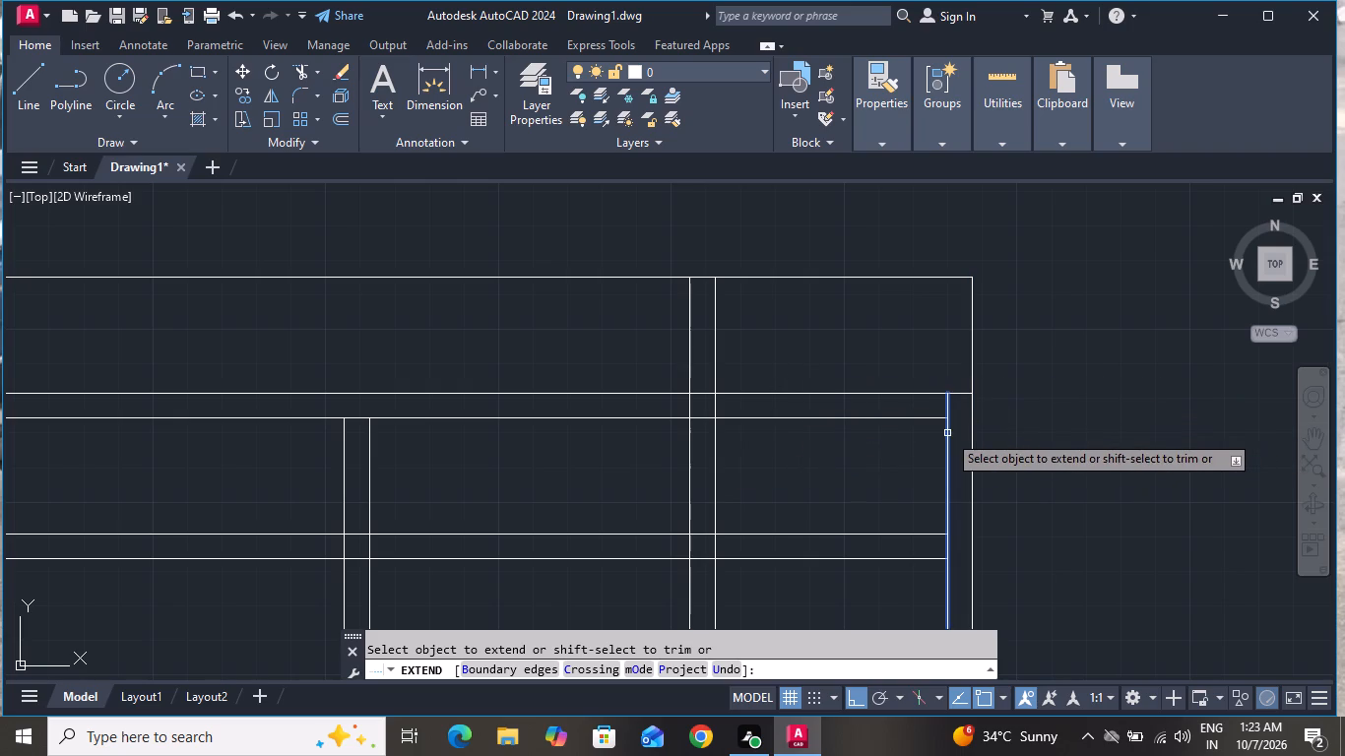
left_click(947, 433)
left_click(947, 406)
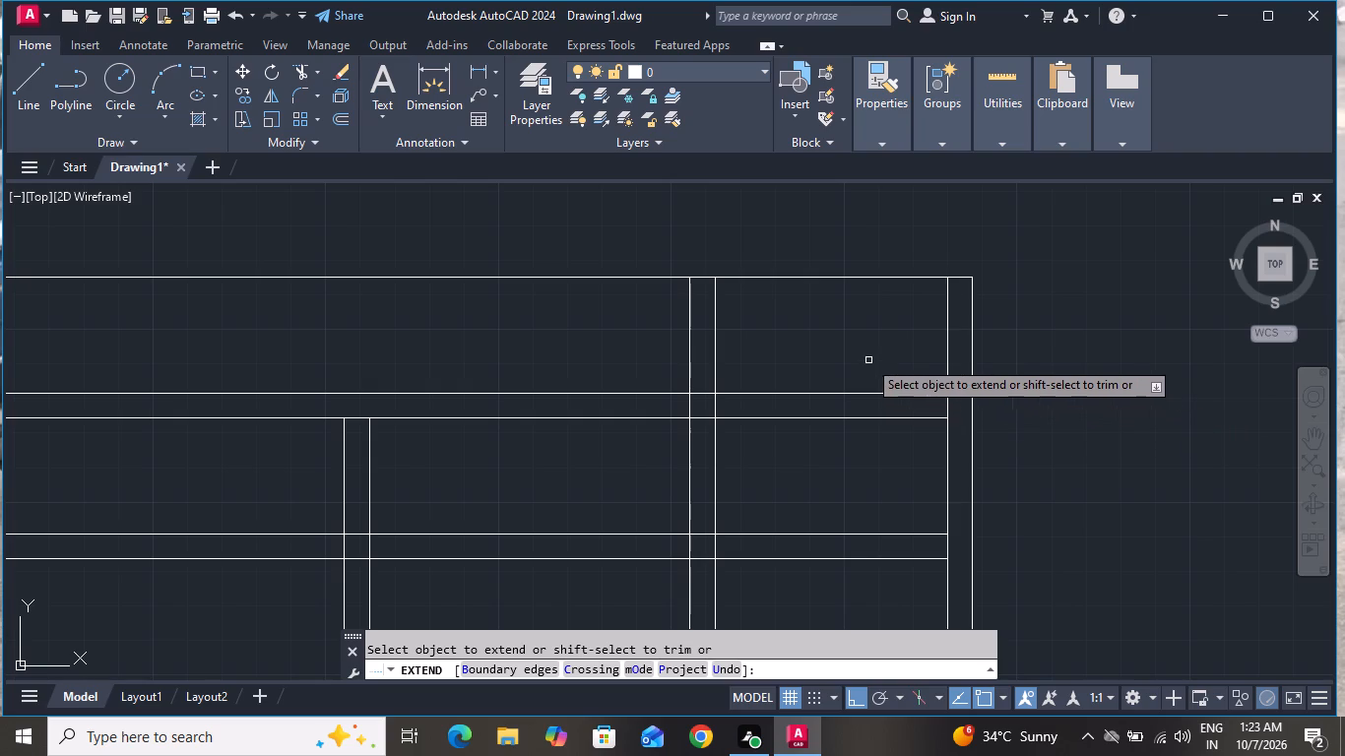
right_click(845, 338)
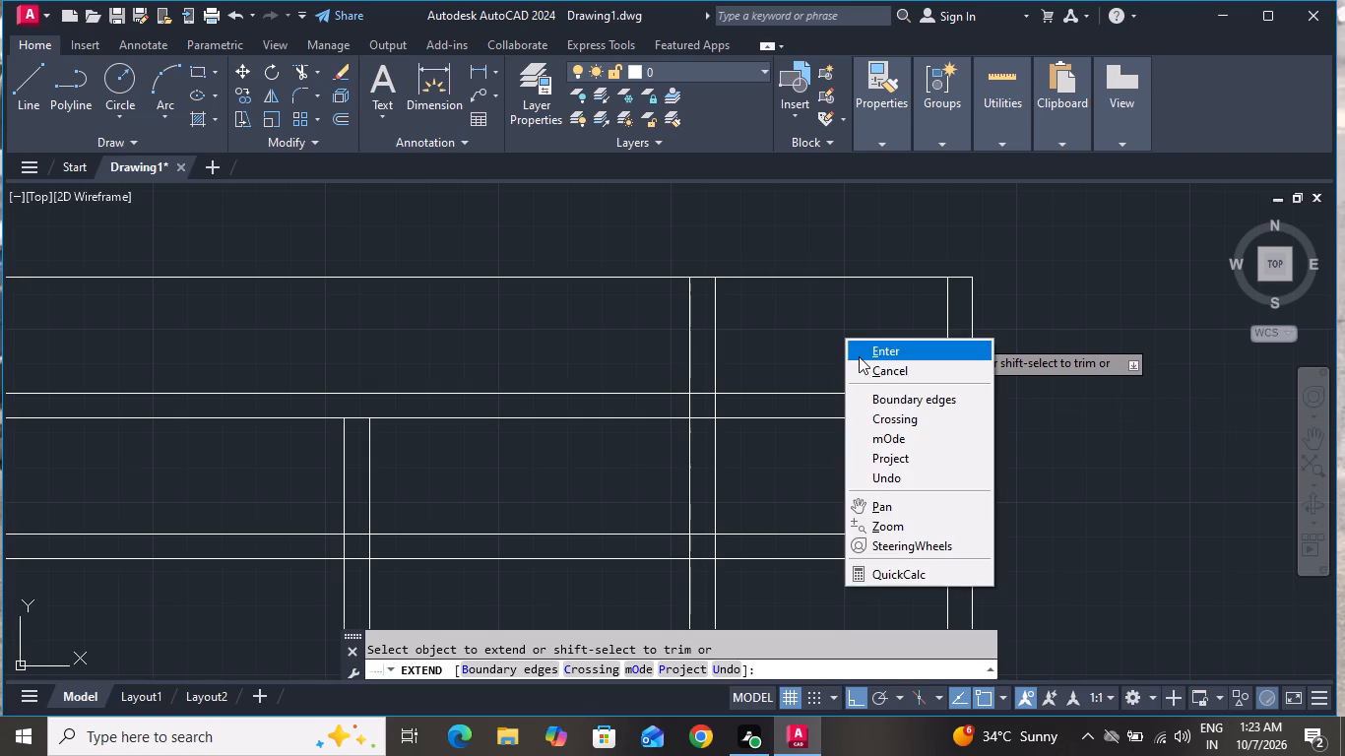
left_click(868, 371)
Trim the old top wall lines between the right wall and the vertical partition, and open their junction with the partition.
type("tr")
key("space")
key("space")
left_click(866, 366)
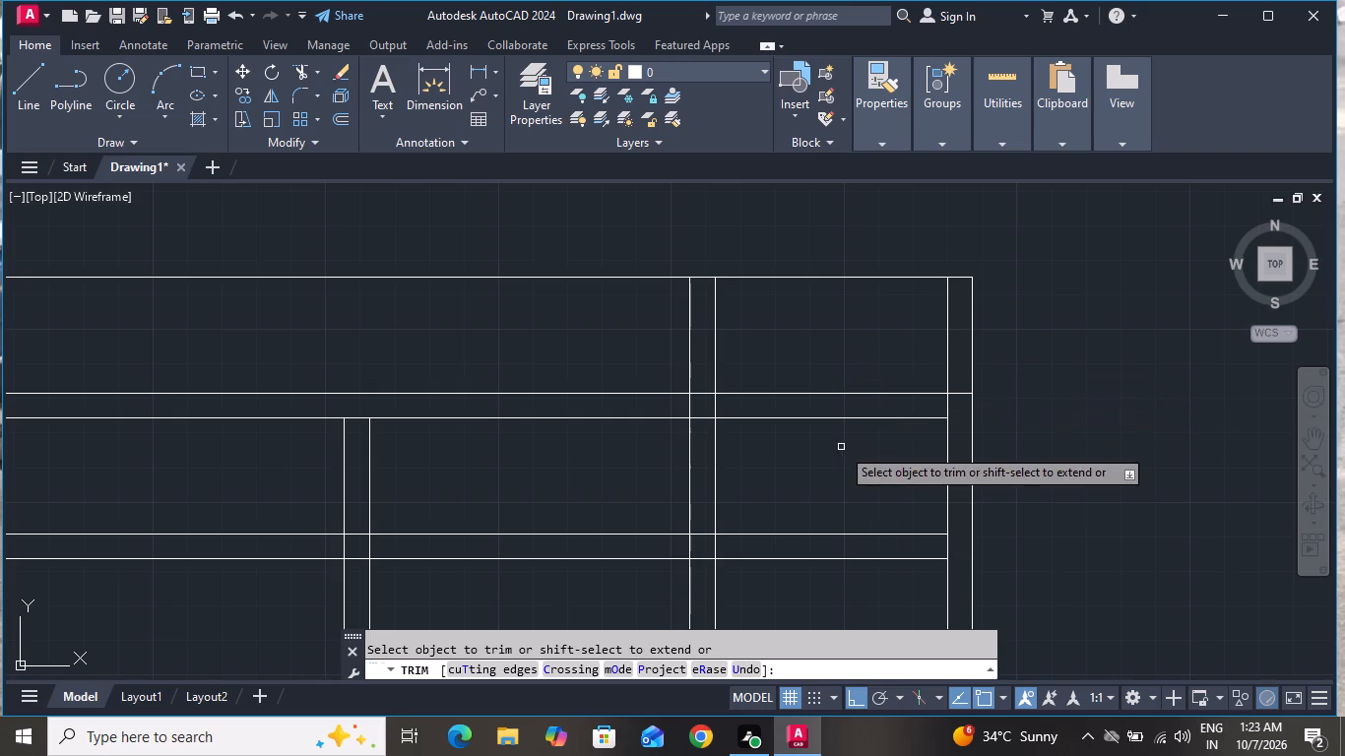
left_click(870, 368)
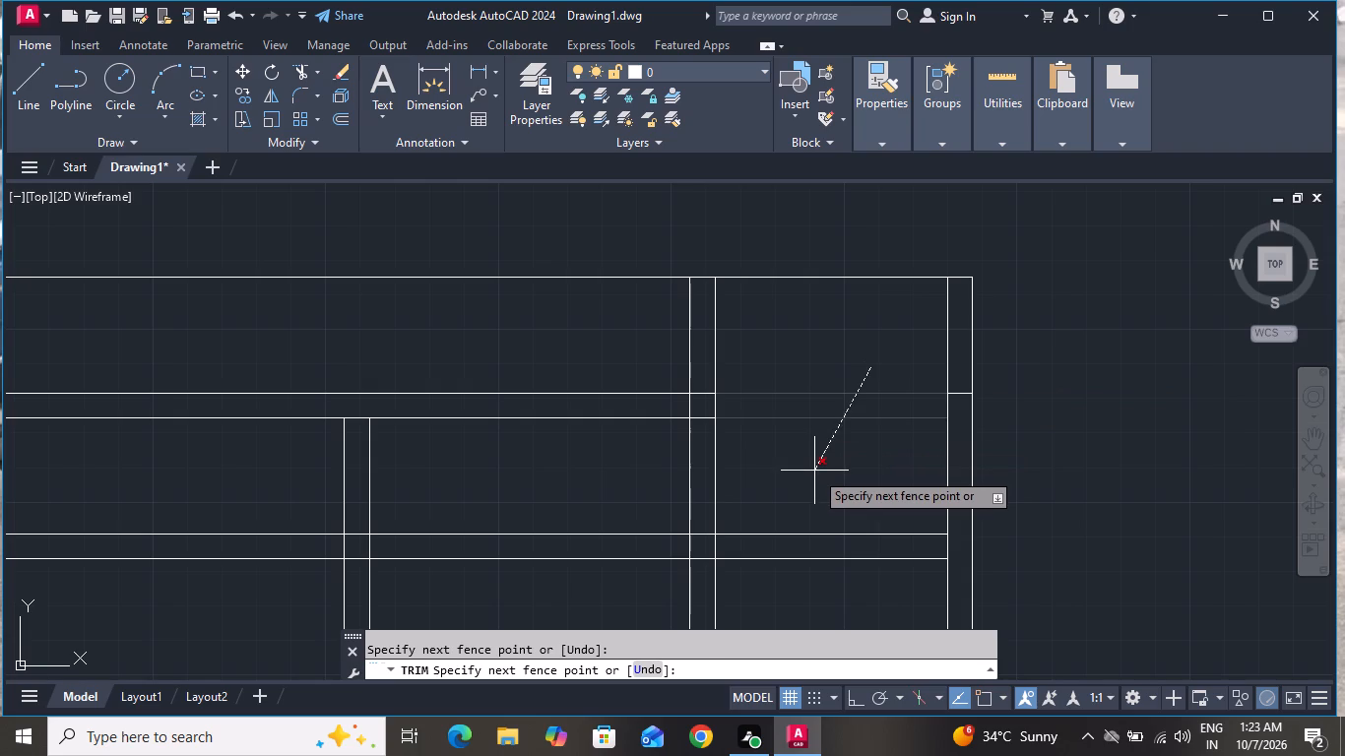
left_click(814, 471)
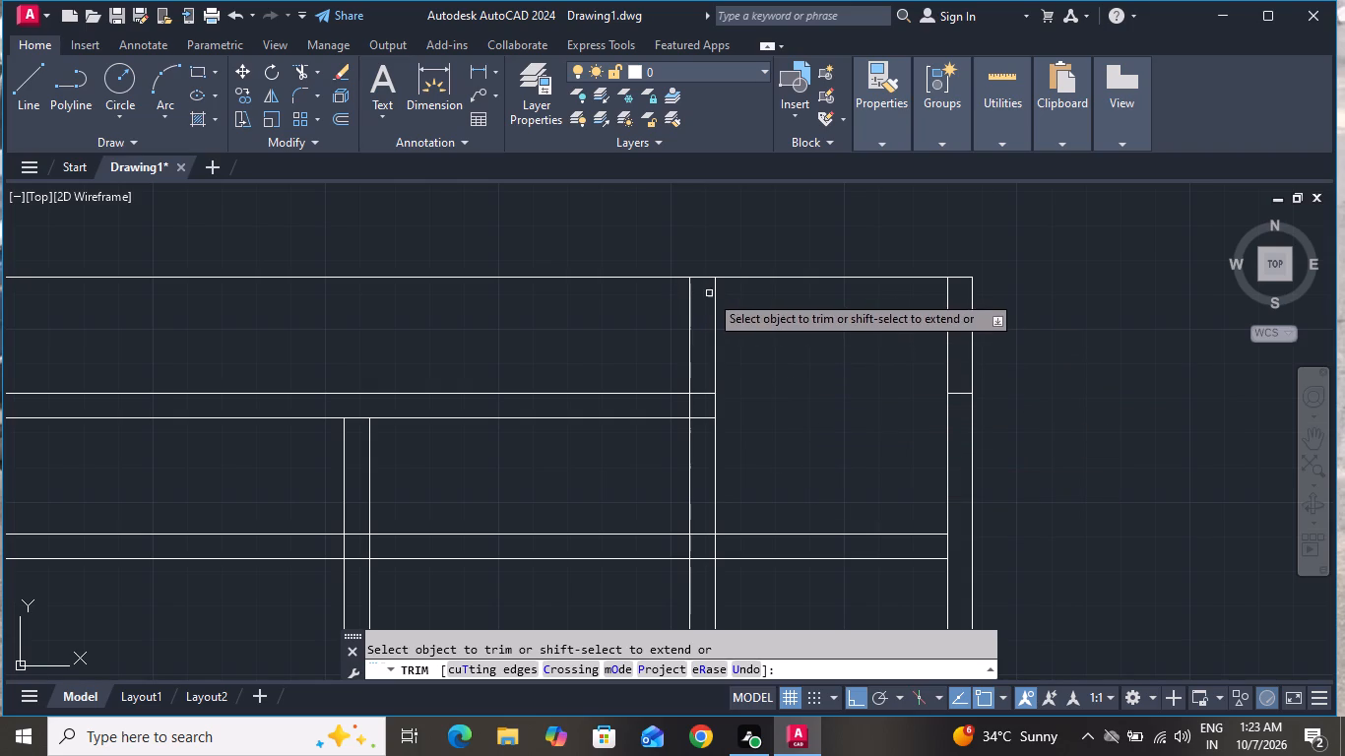
left_click(700, 381)
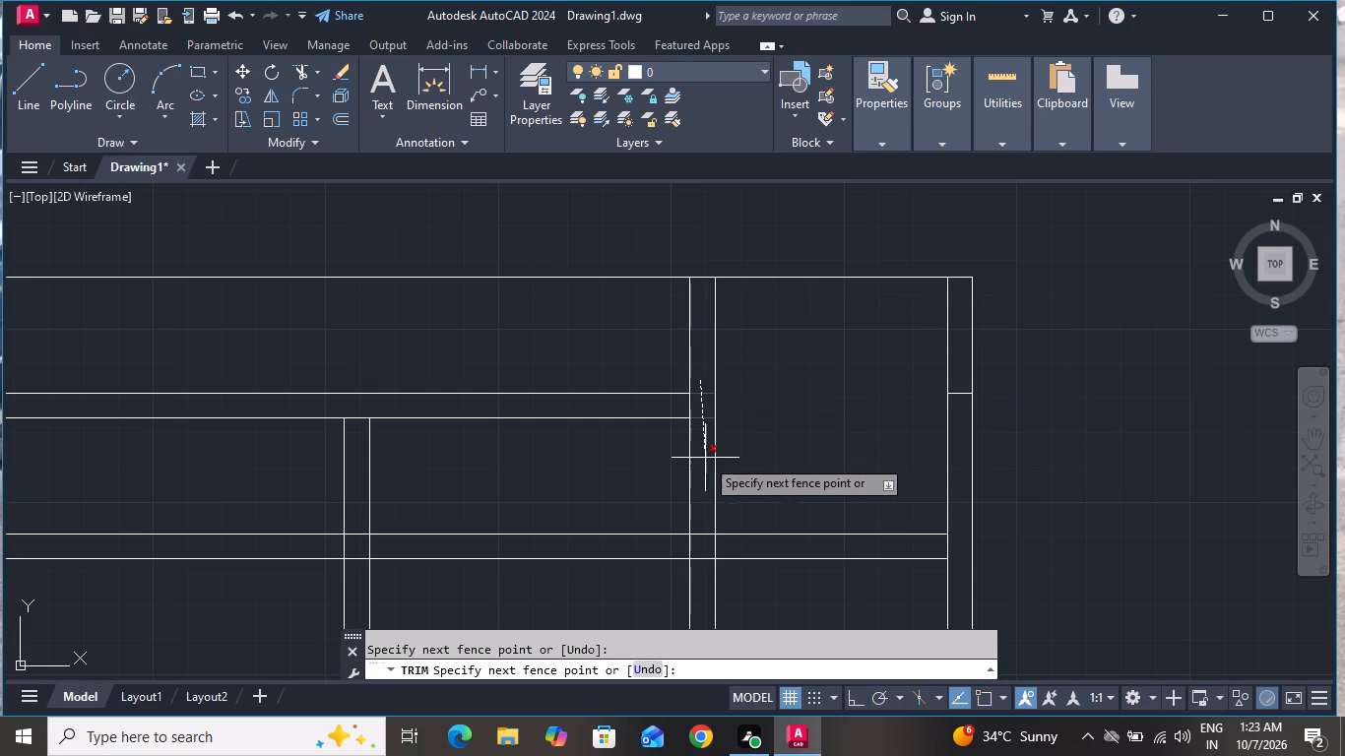
left_click(705, 458)
left_click(699, 412)
left_click(673, 408)
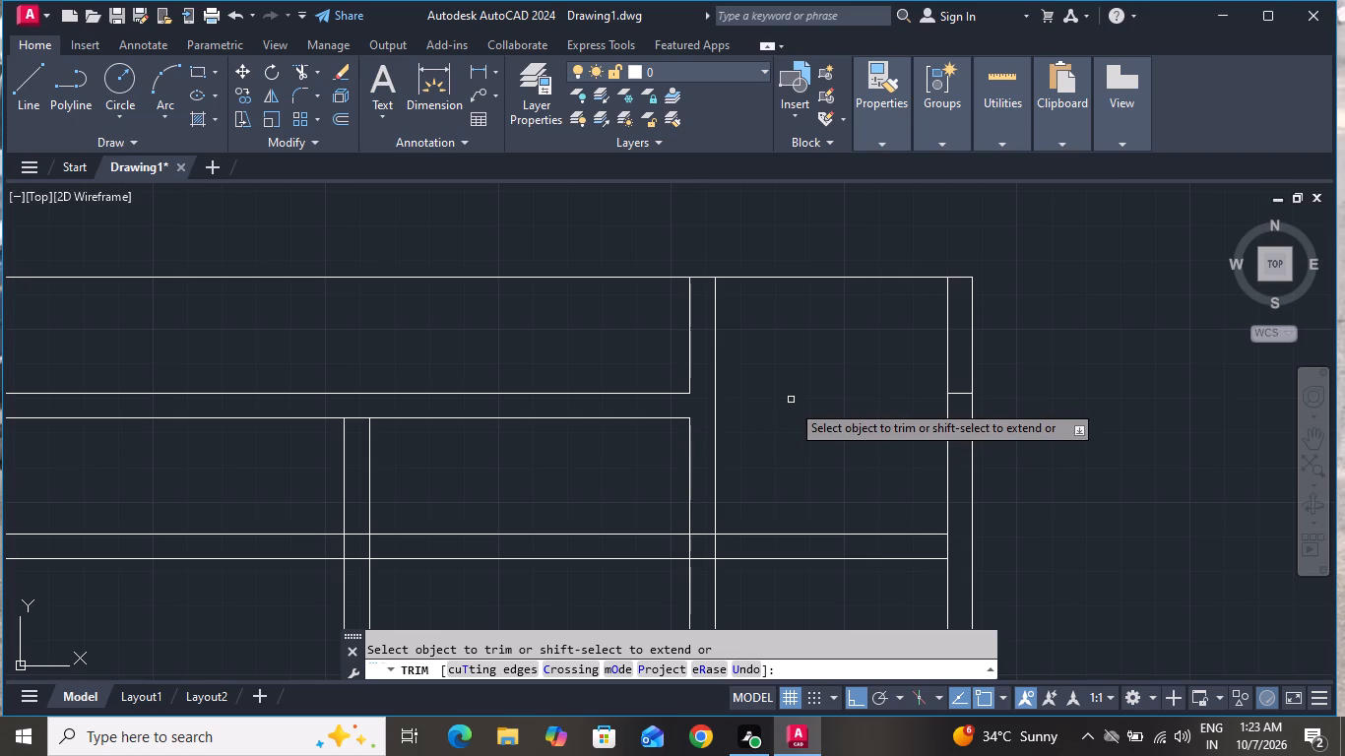
Trim the new horizontal partition's lines inside the vertical partition and across the middle space to the existing vertical wall.
left_click(703, 509)
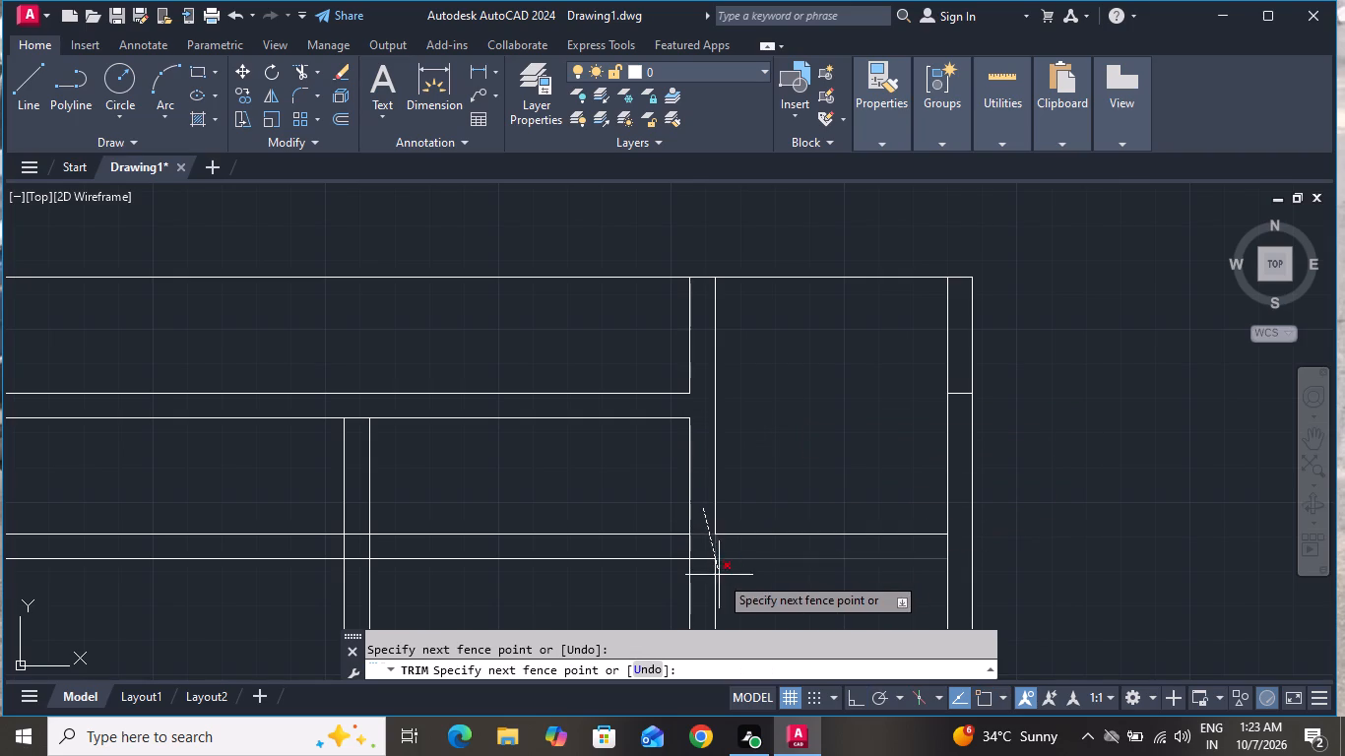
left_click(706, 573)
left_click(593, 491)
left_click(572, 572)
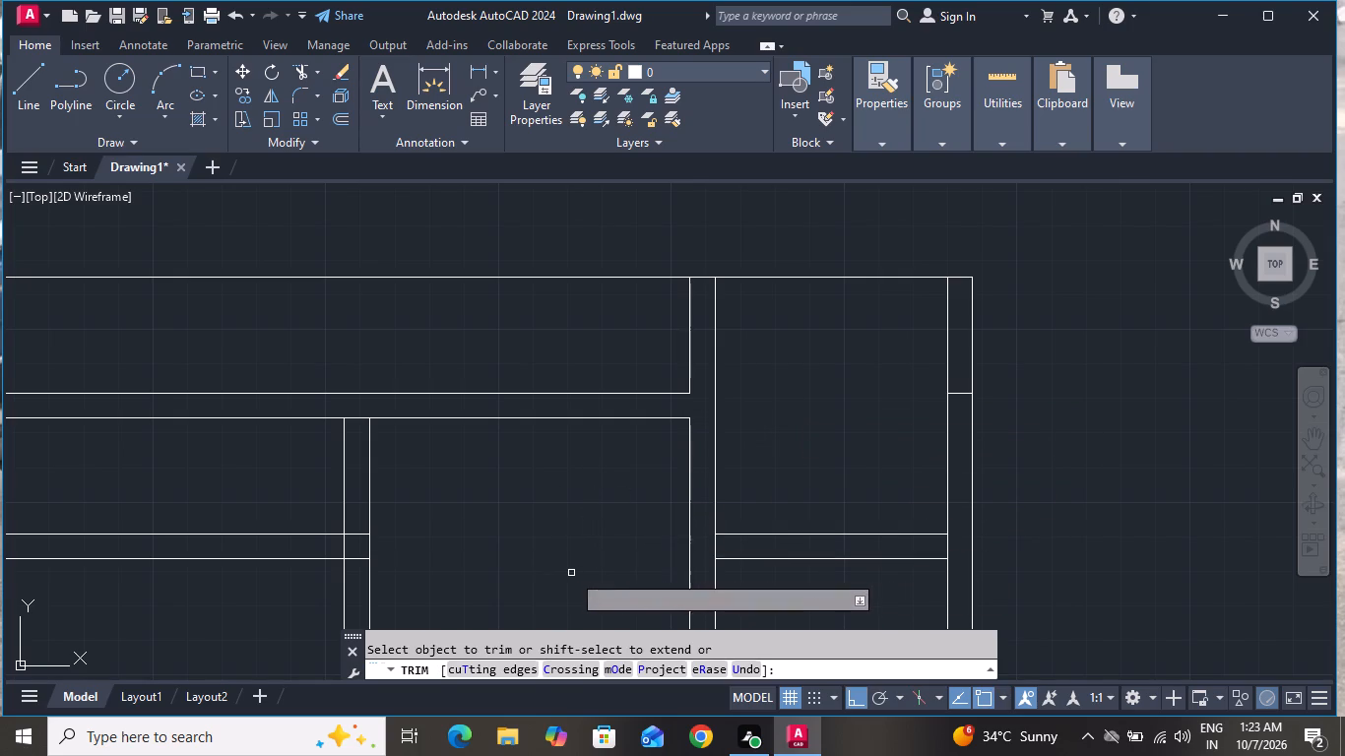
Trim the wall lines crossing both ends of the upper-right room's bottom partition, plus the leftover stub inside the right wall.
scroll(580, 454, "down", 1)
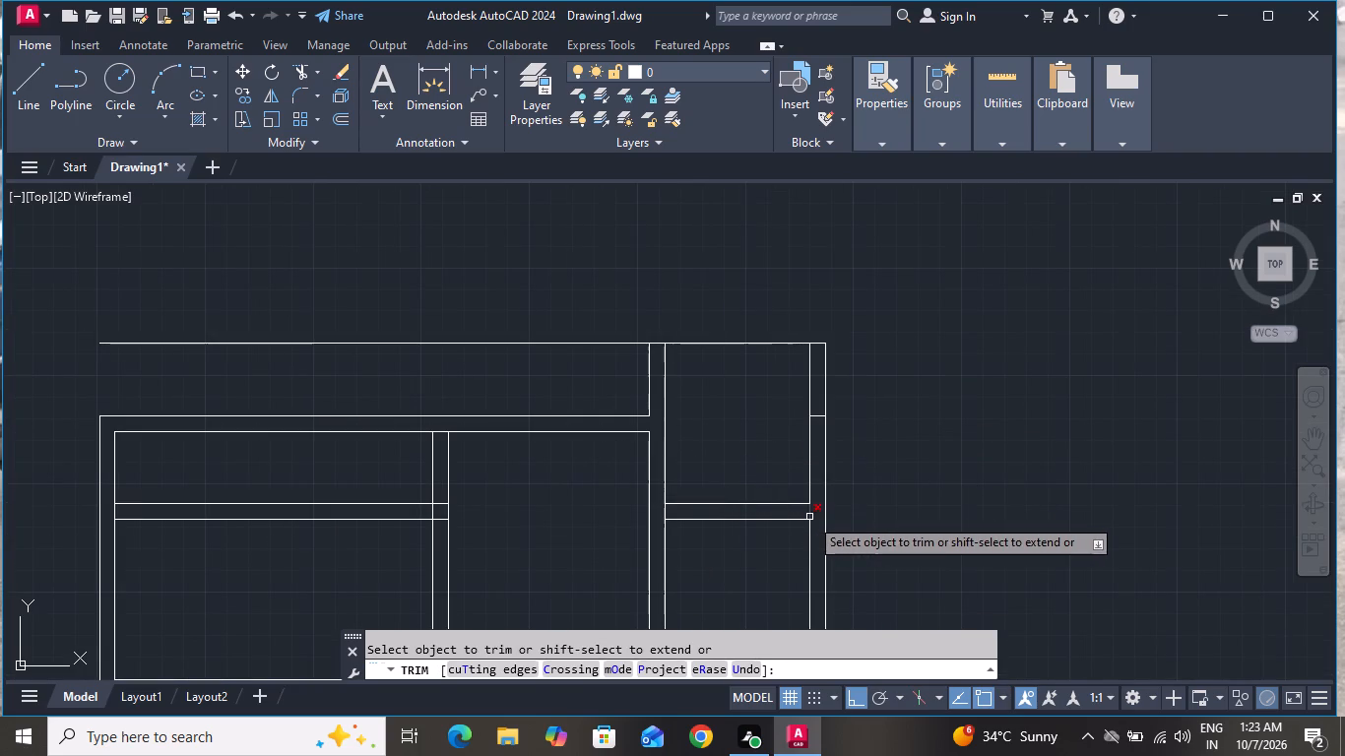
left_click(809, 514)
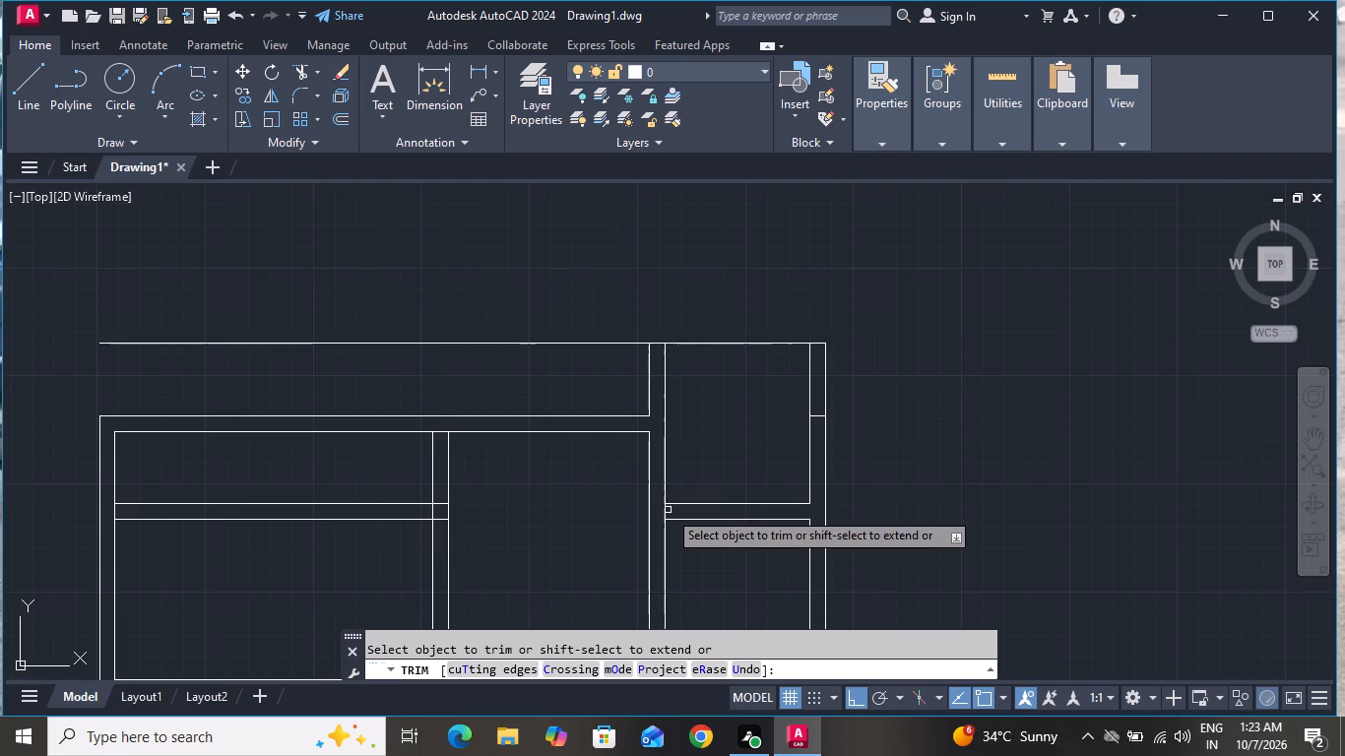
left_click(668, 510)
left_click(656, 509)
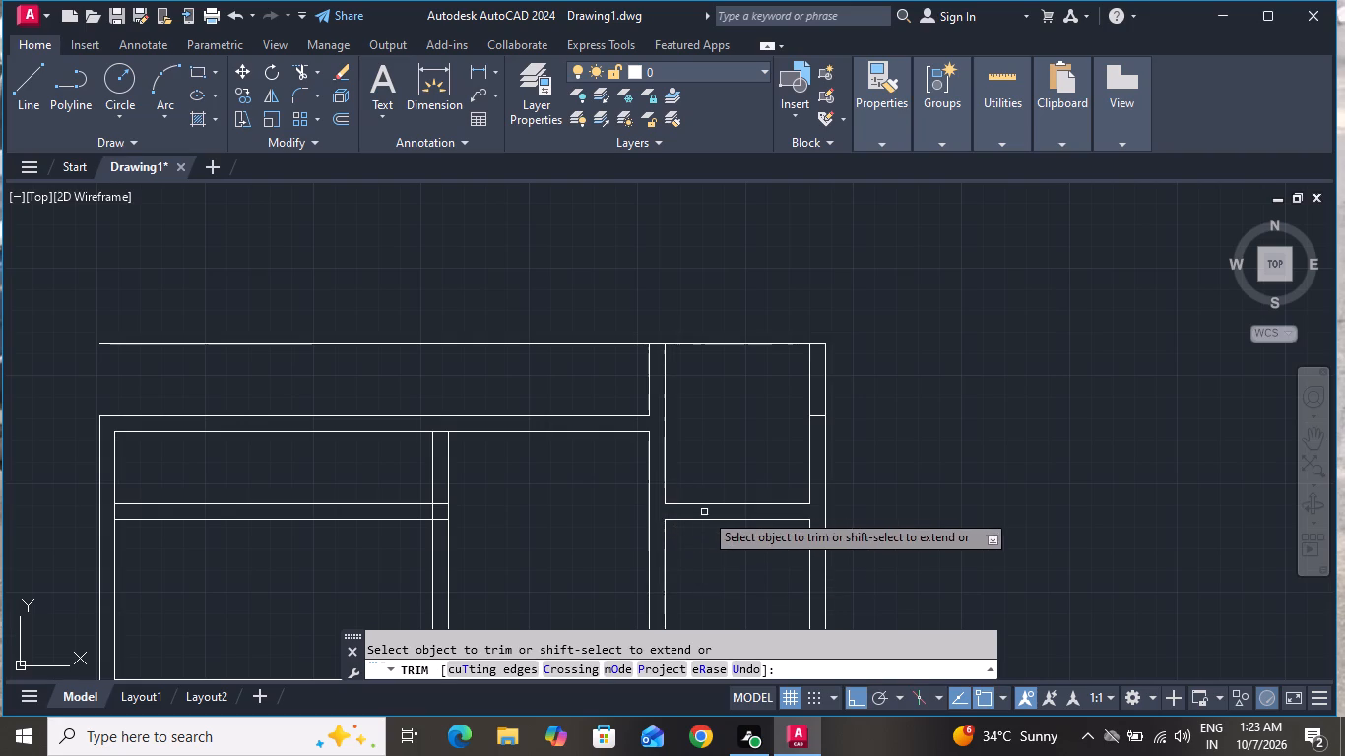
left_click(815, 416)
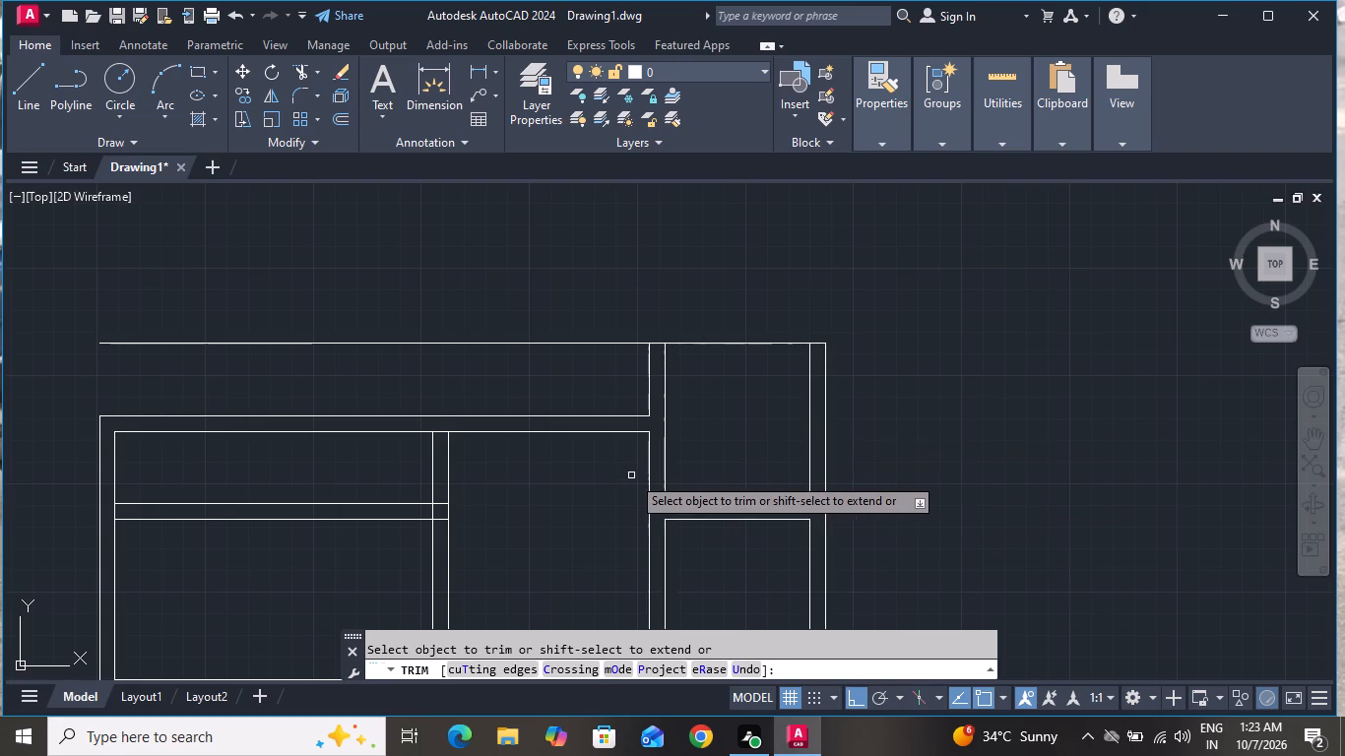
Trim the projecting top line extending left of the upper-right room.
left_click(562, 289)
left_click(564, 389)
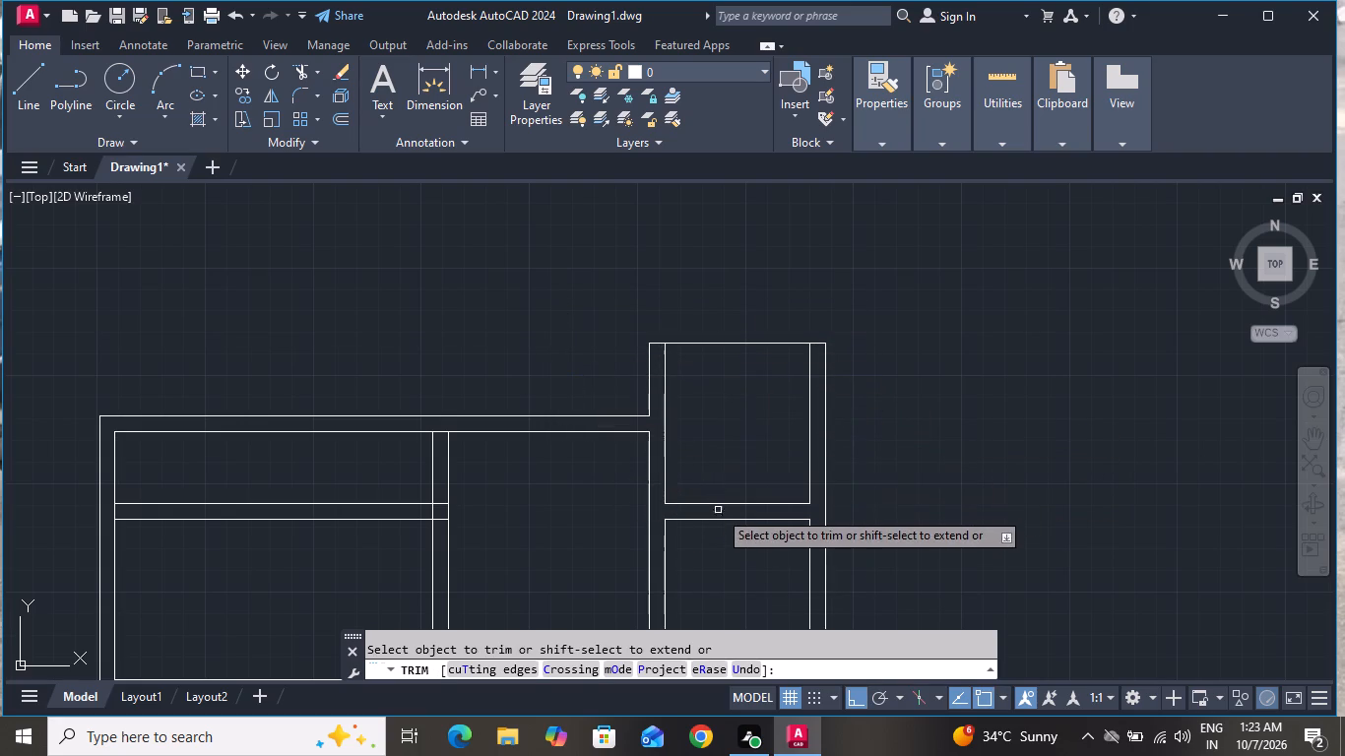
Trim both lines of the vertical partition below the upper-right room's bottom partition using a fence across them.
left_click(712, 564)
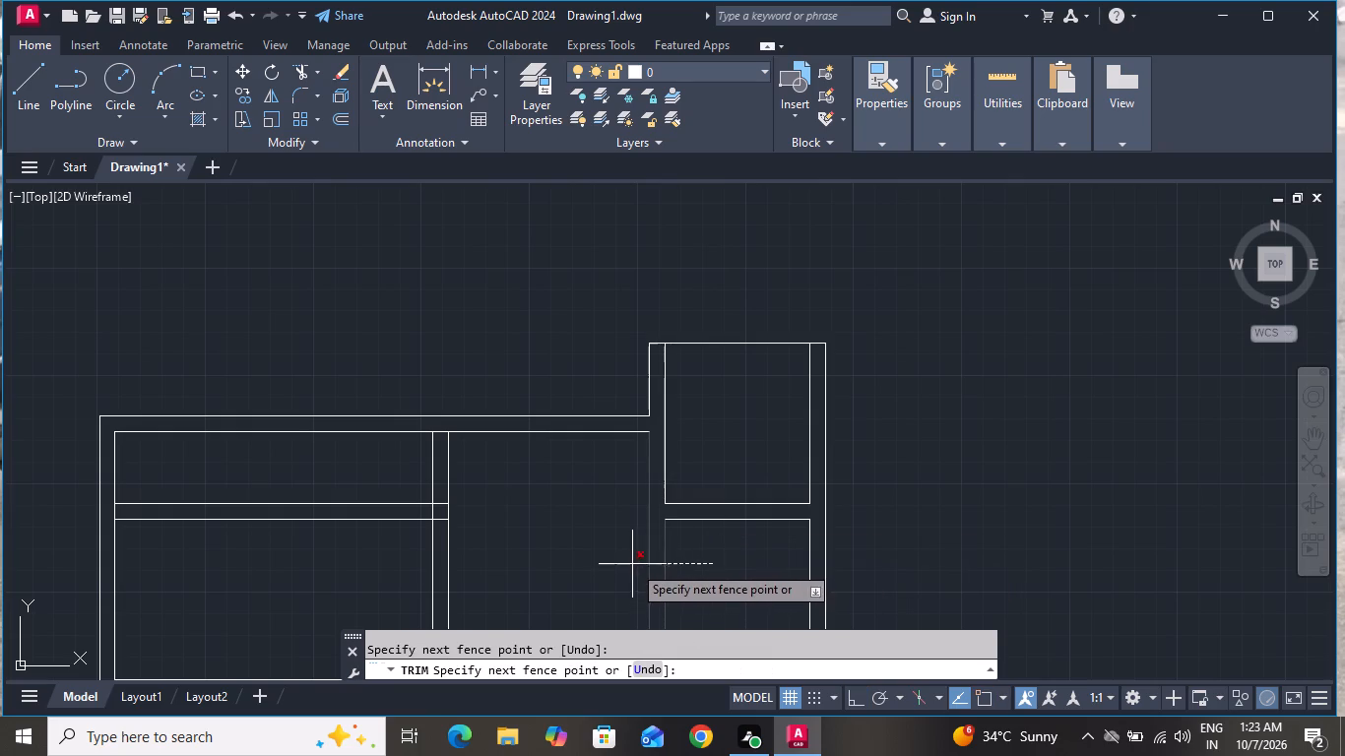
scroll(715, 535, "down", 1)
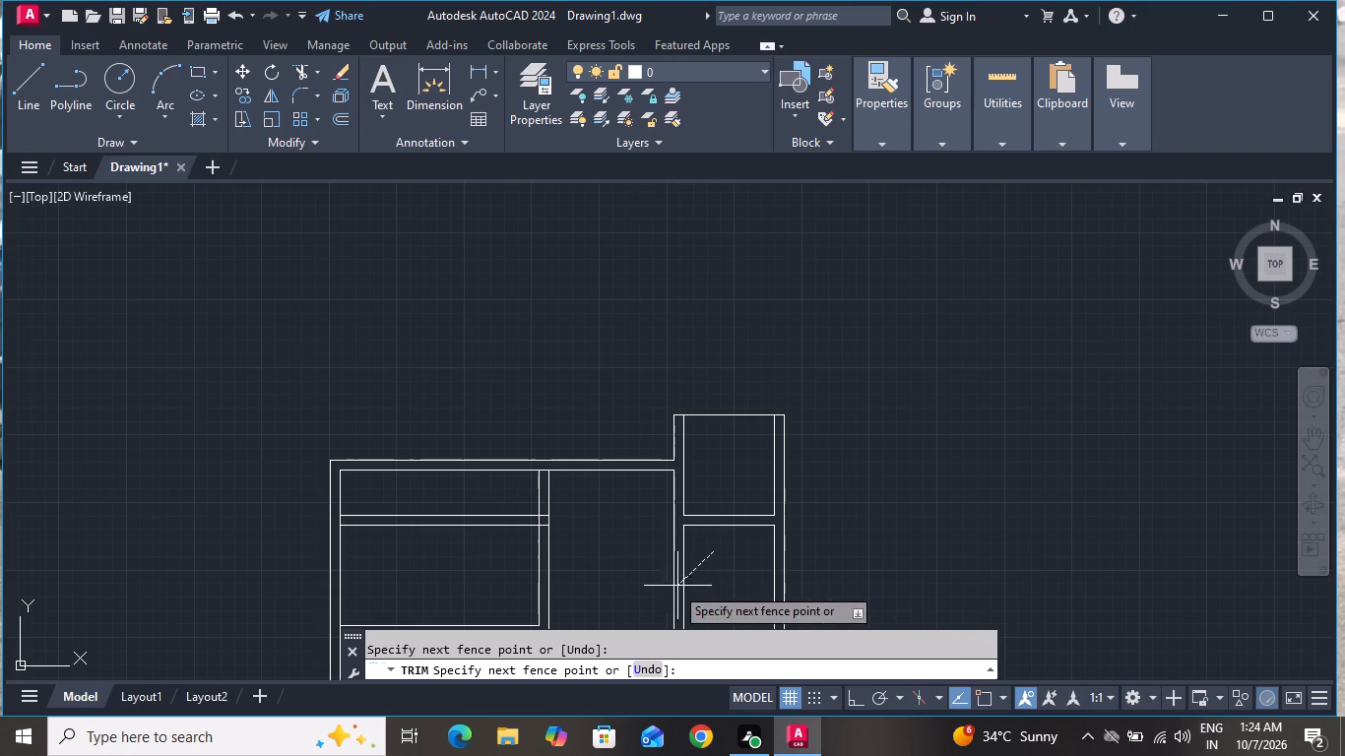
right_click(710, 586)
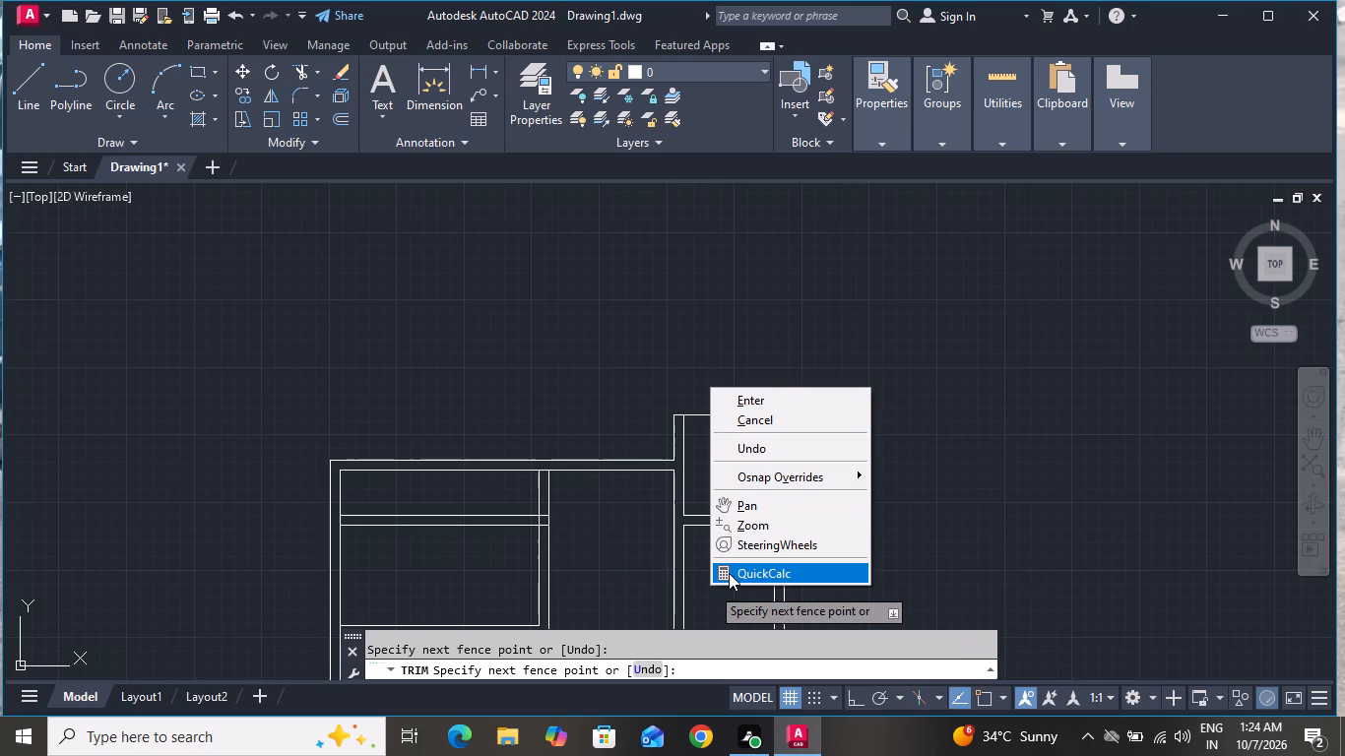
left_click(732, 592)
left_click(718, 582)
left_click(616, 581)
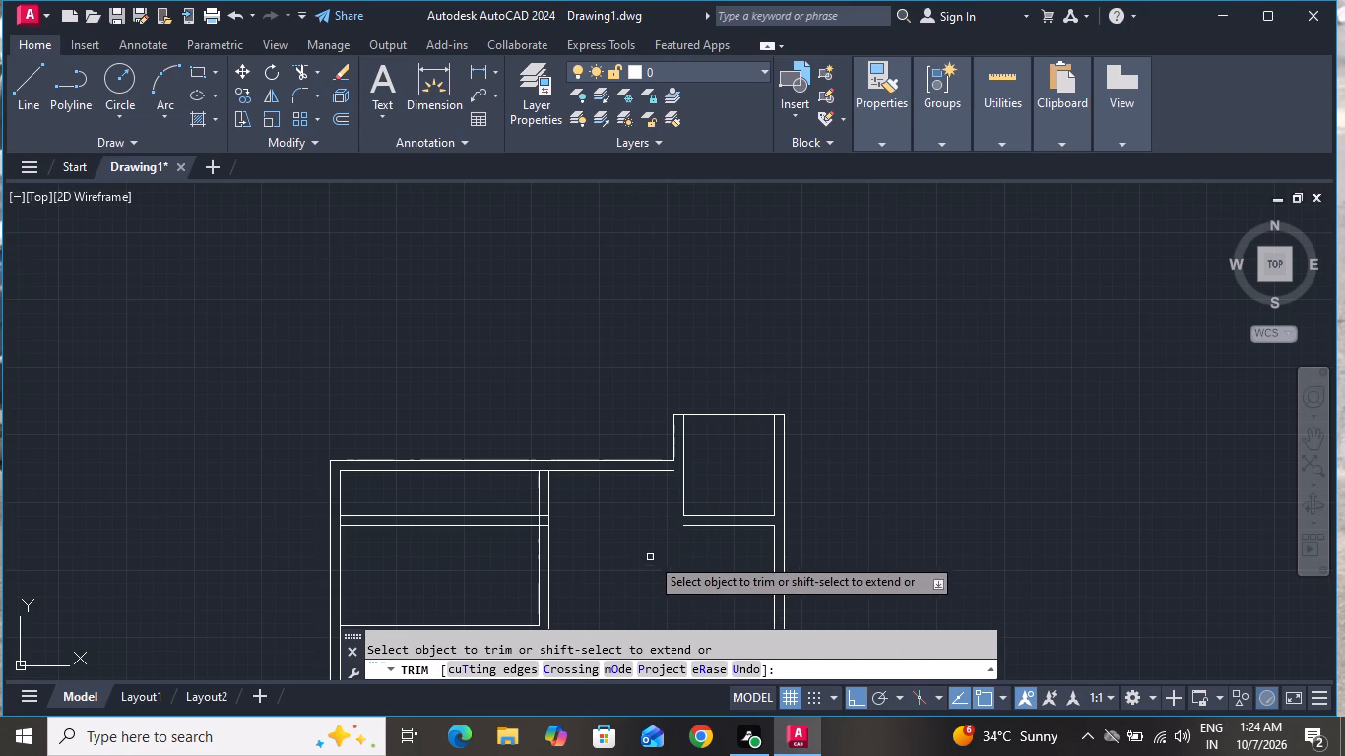
right_click(660, 543)
left_click(705, 307)
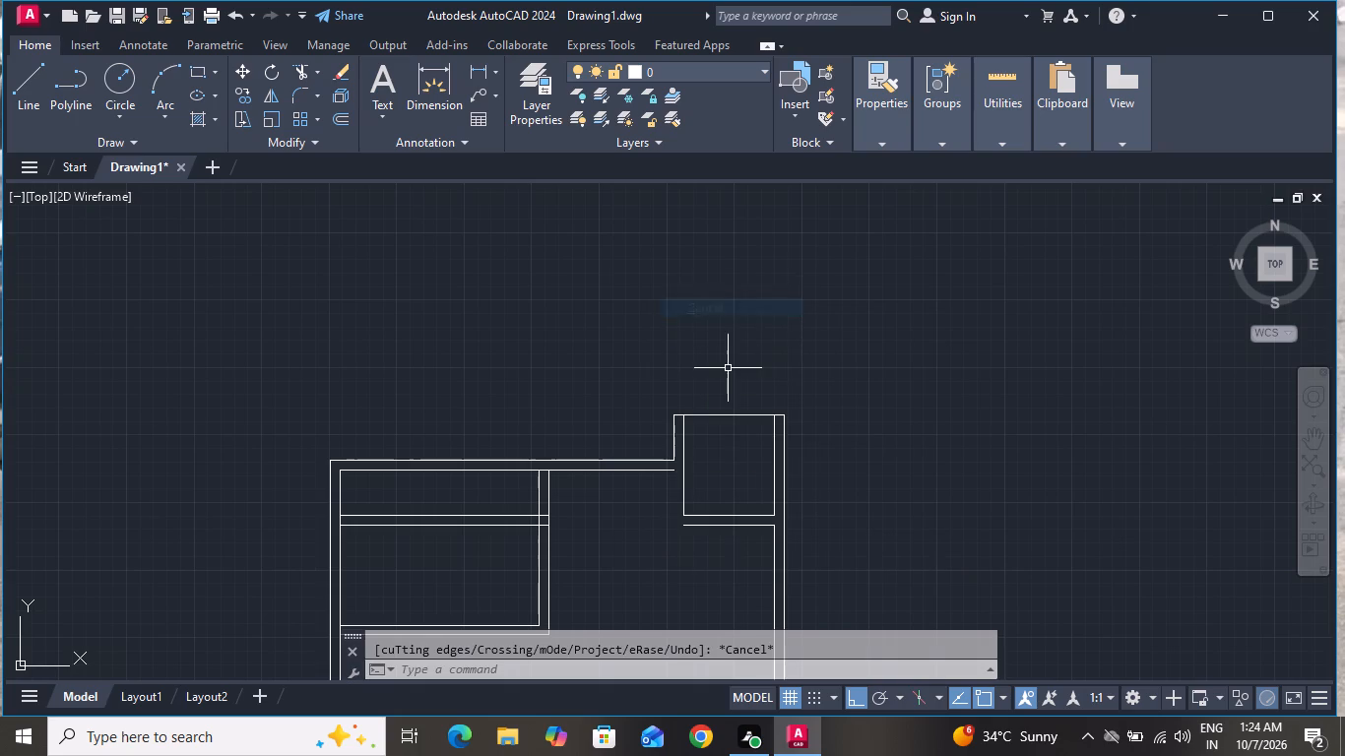
Offset the lower line of the upper-right room's bottom partition 11' downward in Through mode.
type("o t")
key("space")
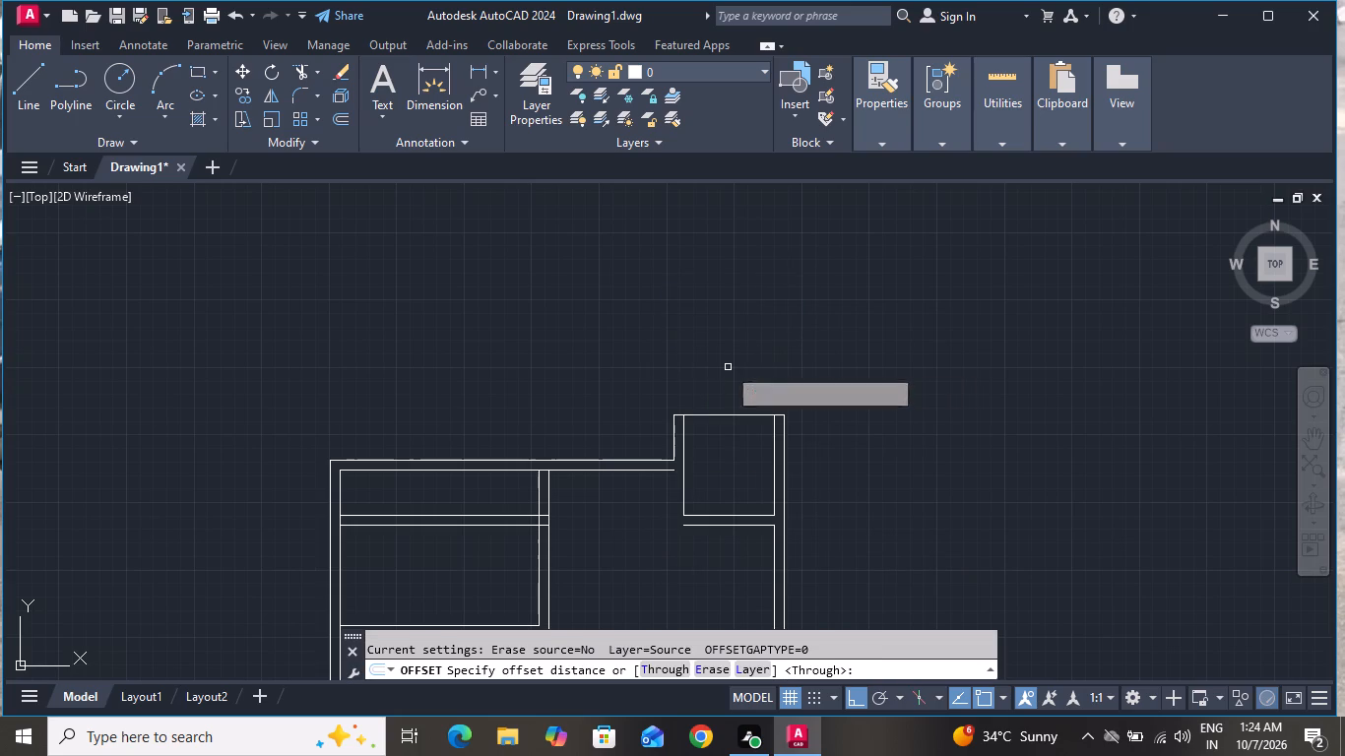
scroll(677, 481, "up", 1)
scroll(677, 481, "down", 2)
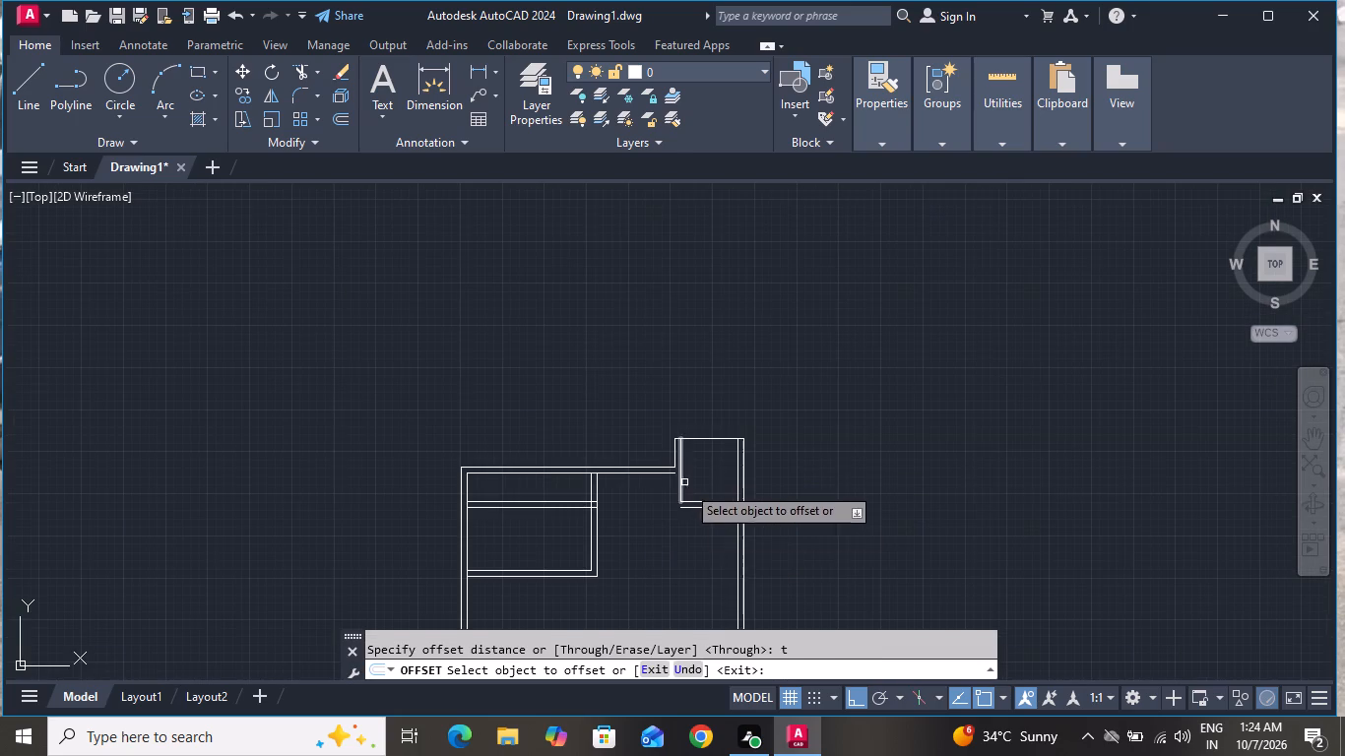
scroll(706, 521, "down", 3)
scroll(703, 547, "up", 2)
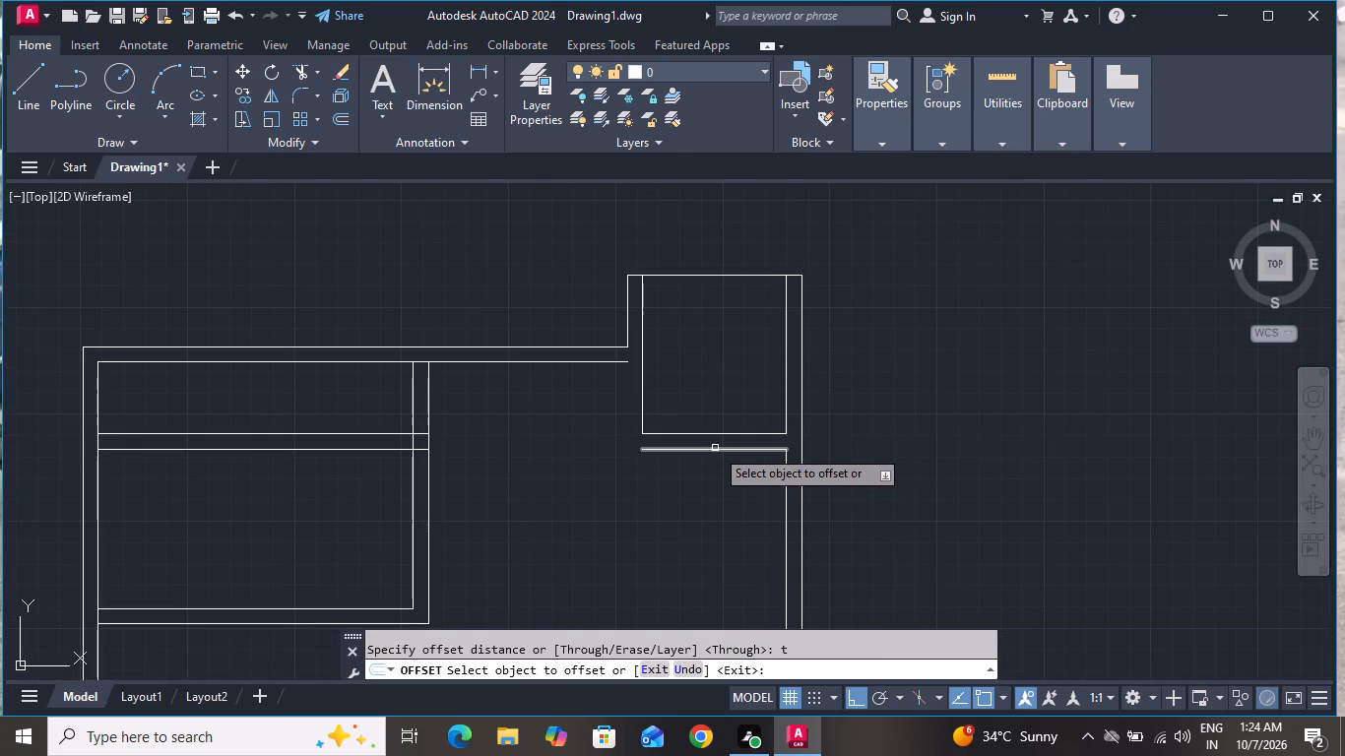
left_click(715, 448)
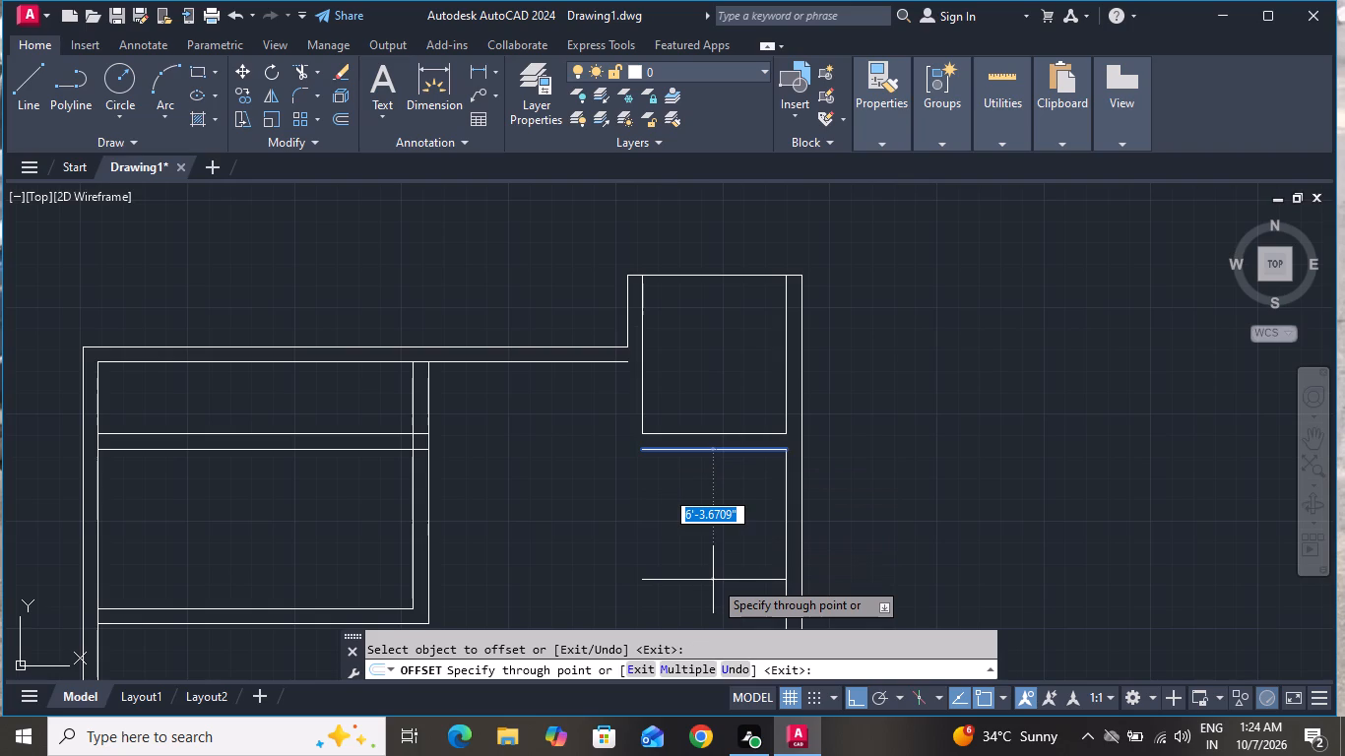
type("11")
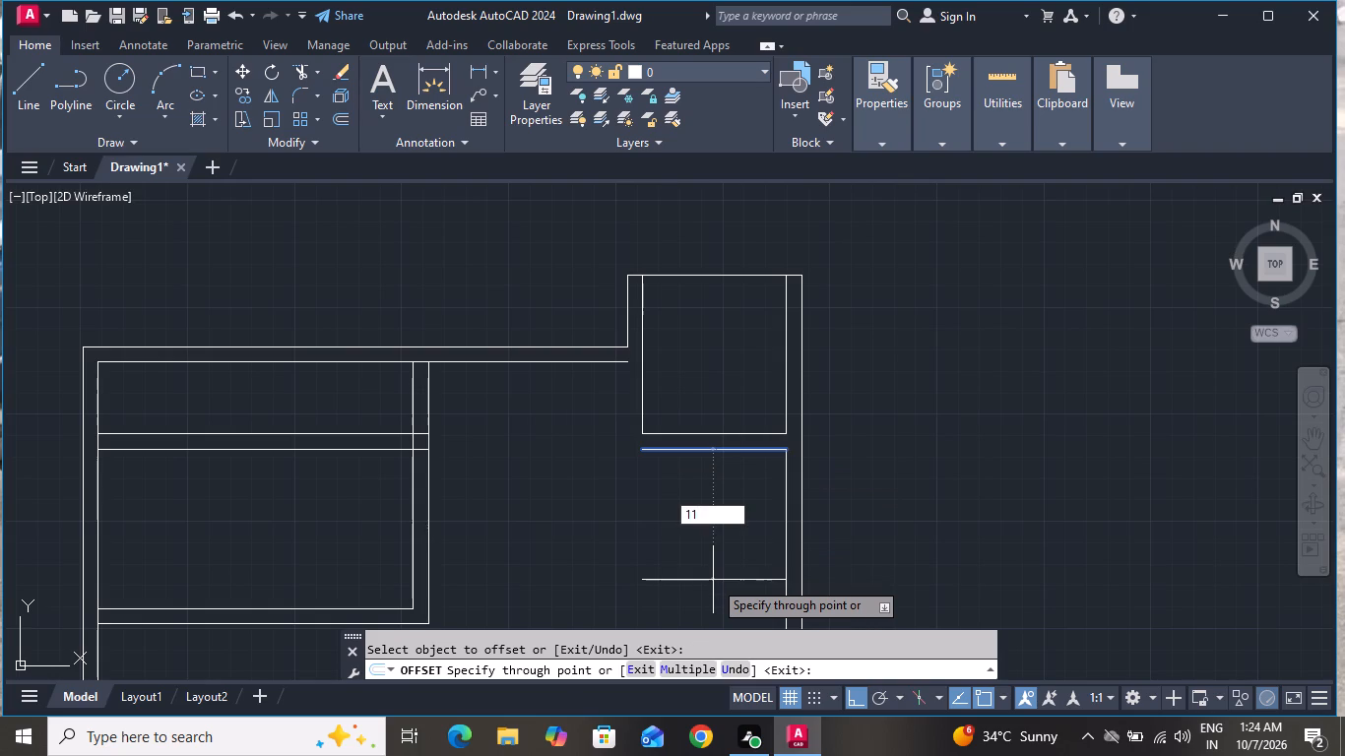
key("apostrophe")
key("Return")
scroll(664, 399, "down", 3)
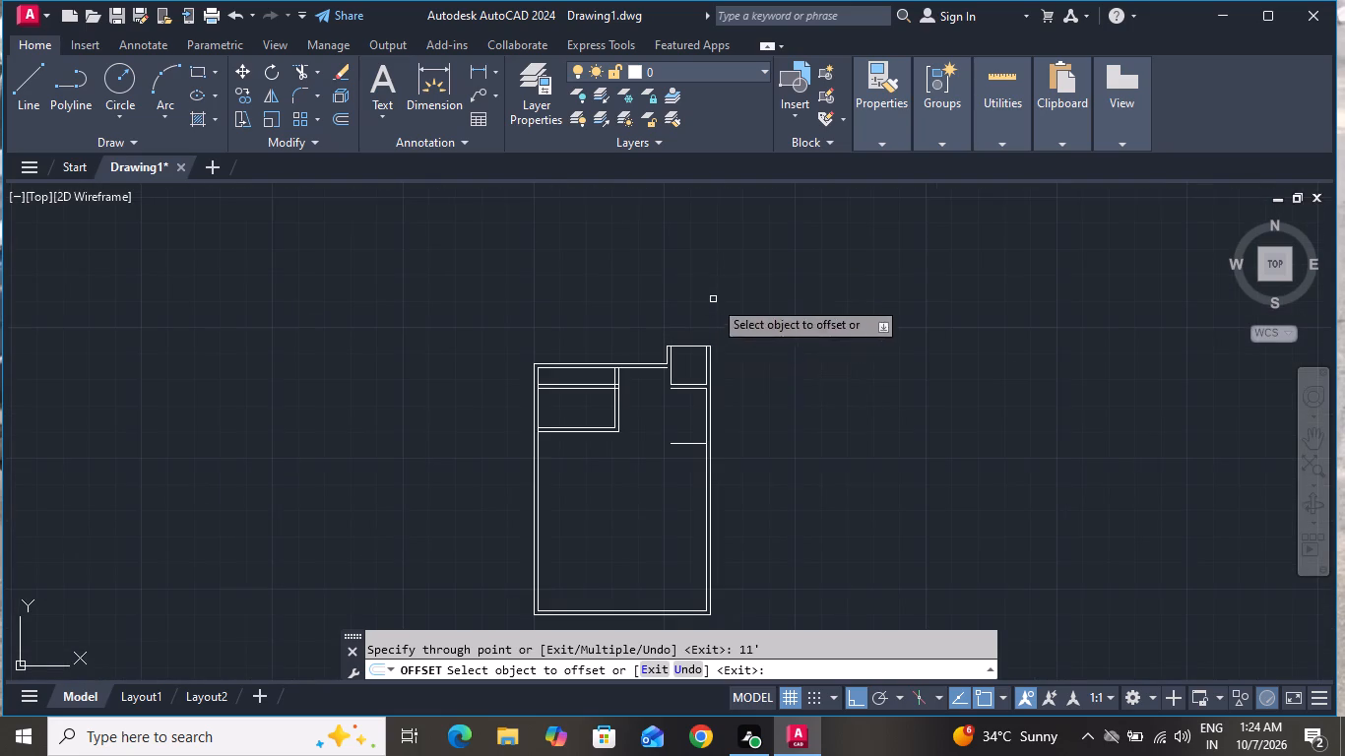
Offset the new horizontal line beside the right wall 9" downward to give the partition its thickness.
scroll(679, 455, "up", 2)
left_click(692, 431)
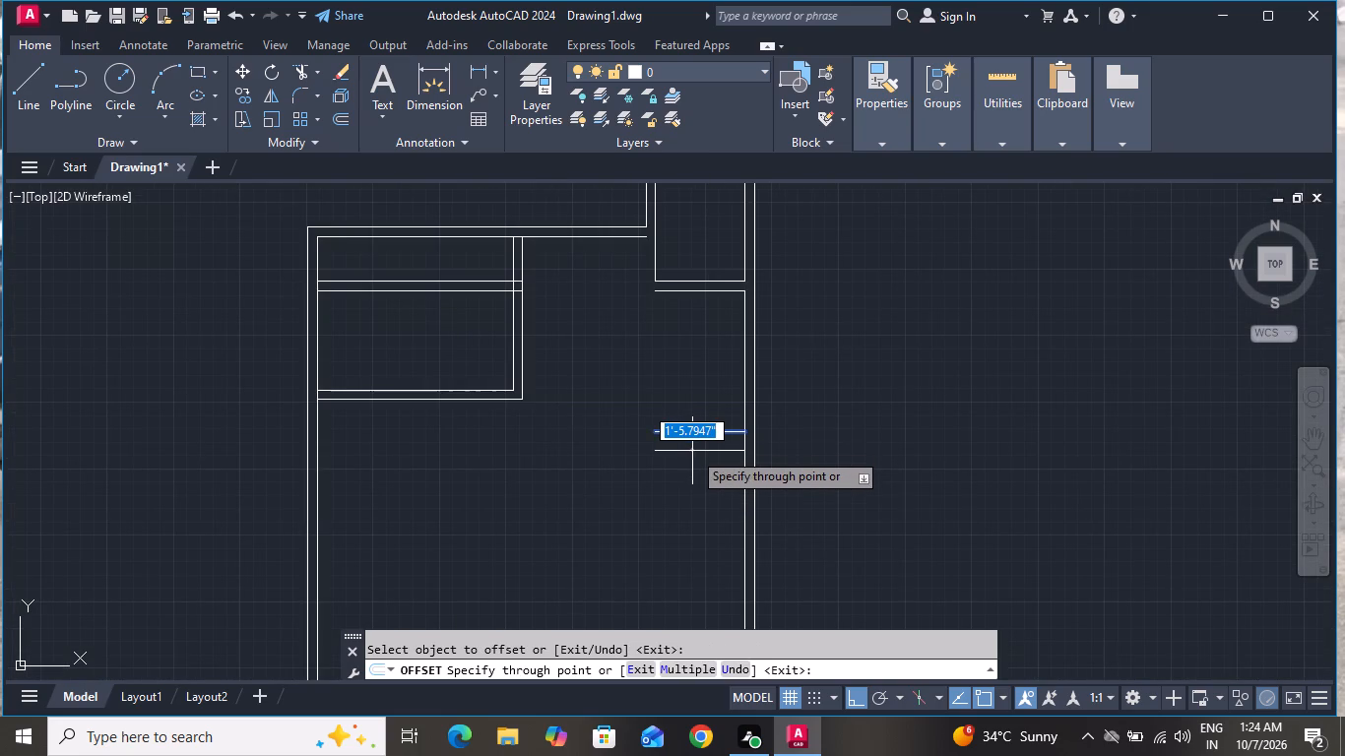
key("9")
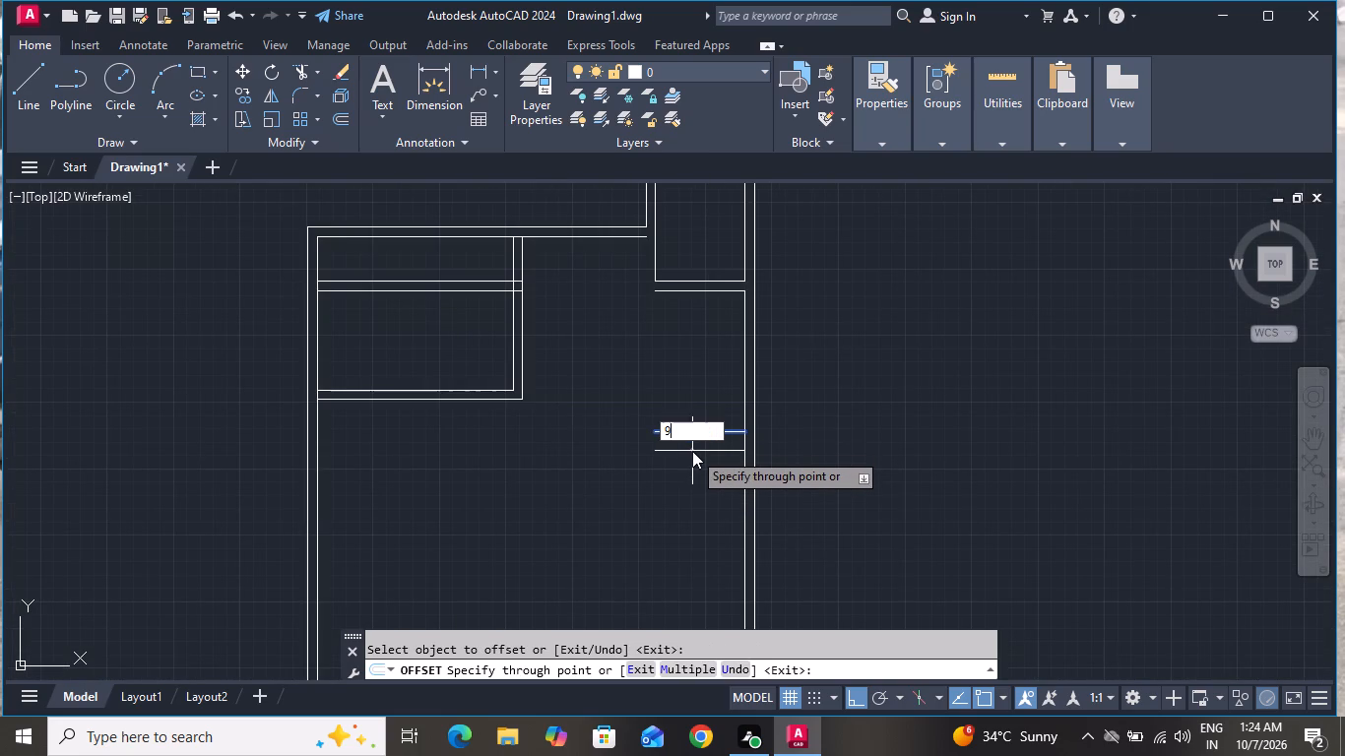
key("shift+quotedbl")
key("Return")
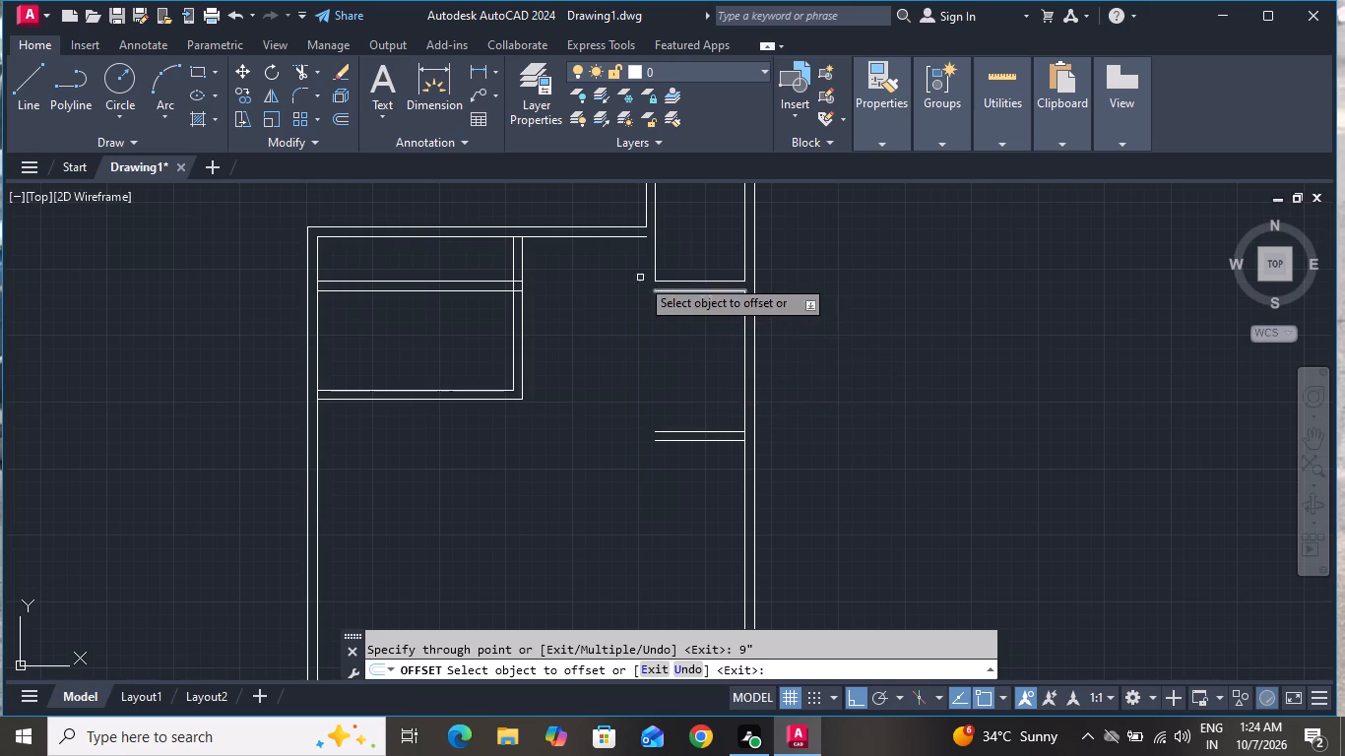
right_click(545, 285)
left_click(597, 318)
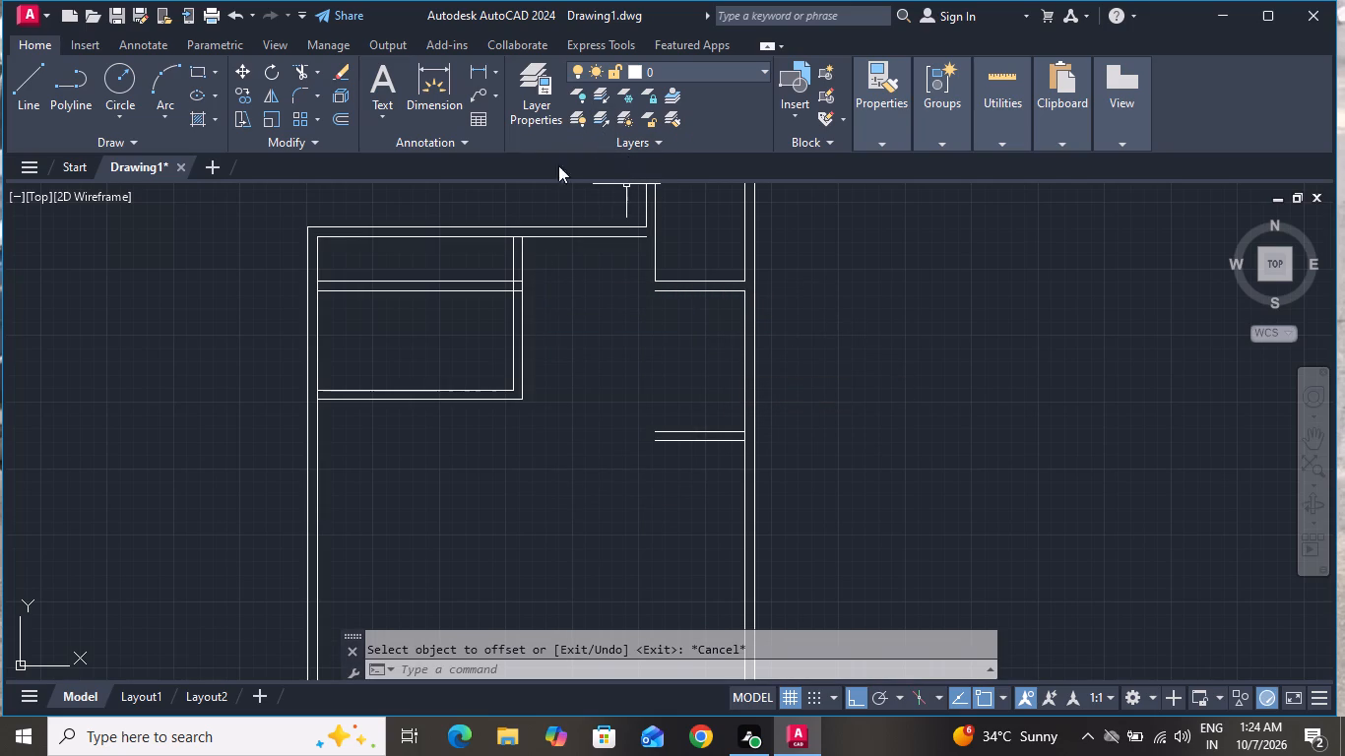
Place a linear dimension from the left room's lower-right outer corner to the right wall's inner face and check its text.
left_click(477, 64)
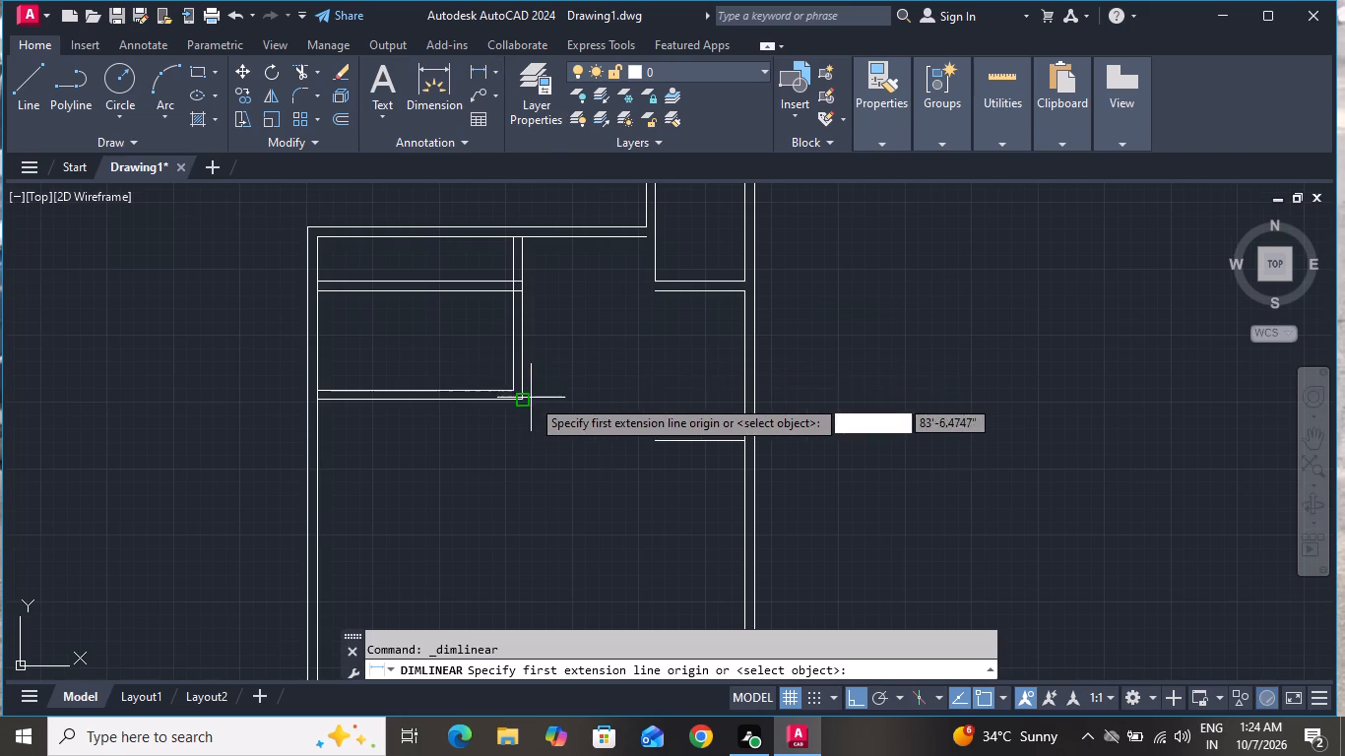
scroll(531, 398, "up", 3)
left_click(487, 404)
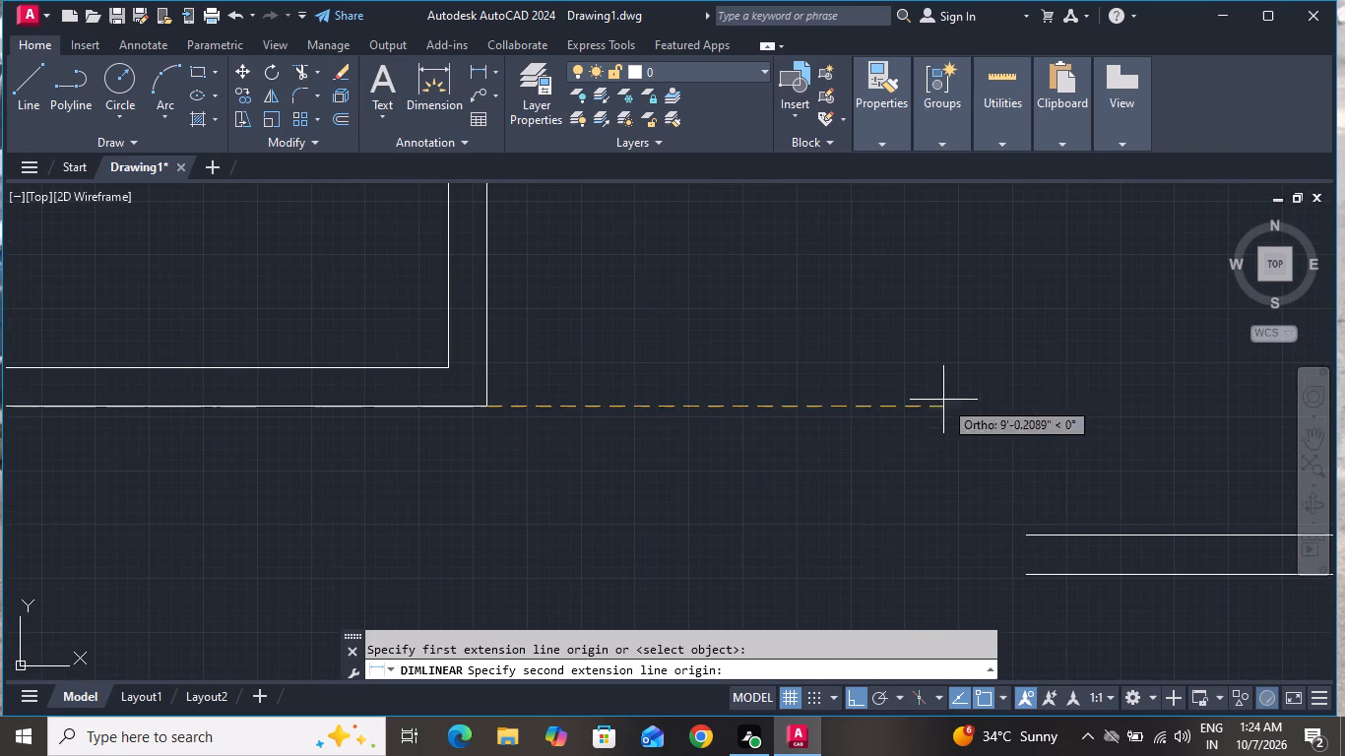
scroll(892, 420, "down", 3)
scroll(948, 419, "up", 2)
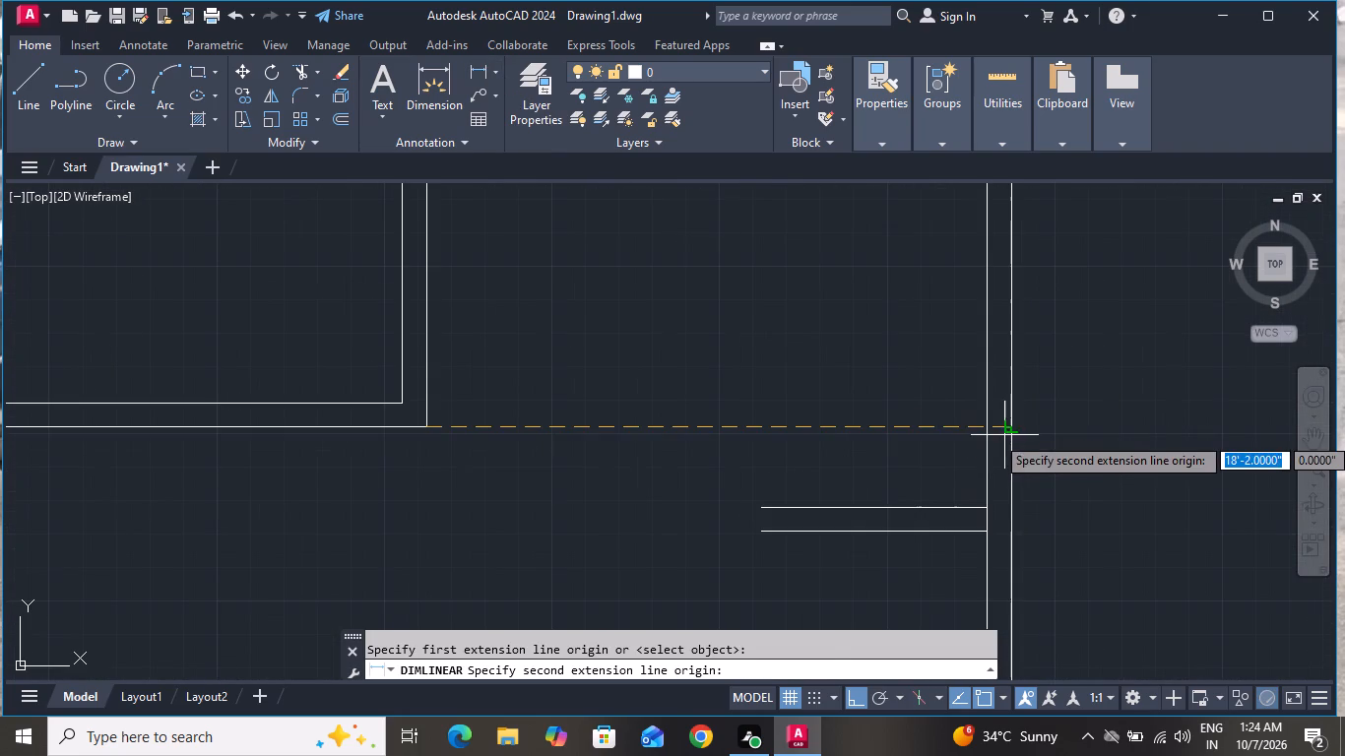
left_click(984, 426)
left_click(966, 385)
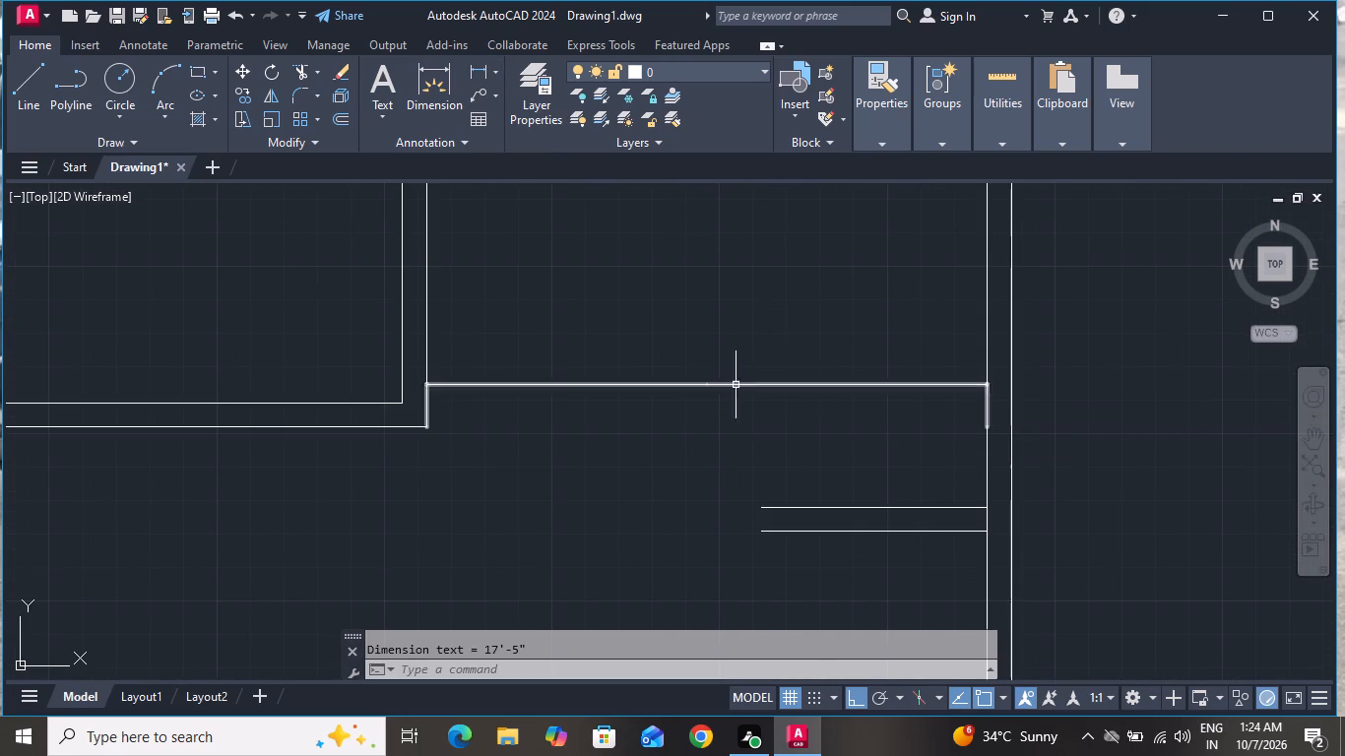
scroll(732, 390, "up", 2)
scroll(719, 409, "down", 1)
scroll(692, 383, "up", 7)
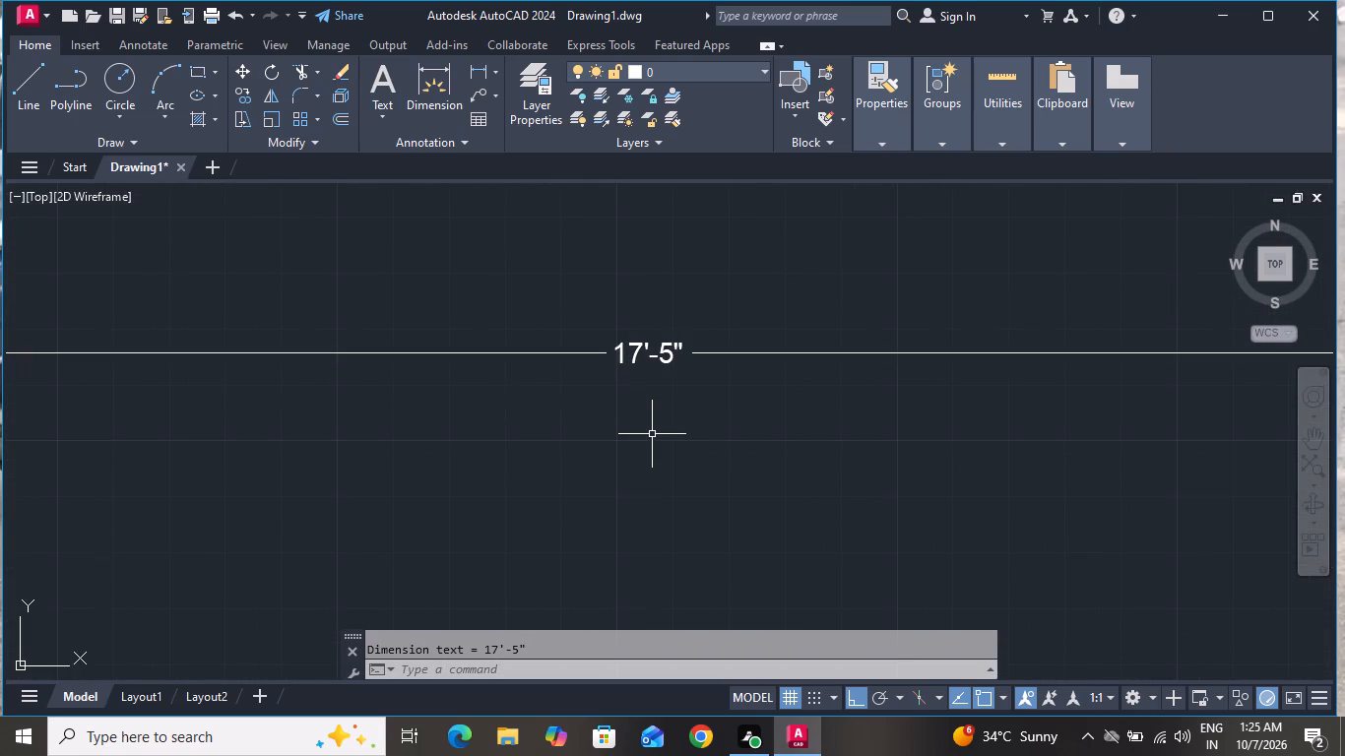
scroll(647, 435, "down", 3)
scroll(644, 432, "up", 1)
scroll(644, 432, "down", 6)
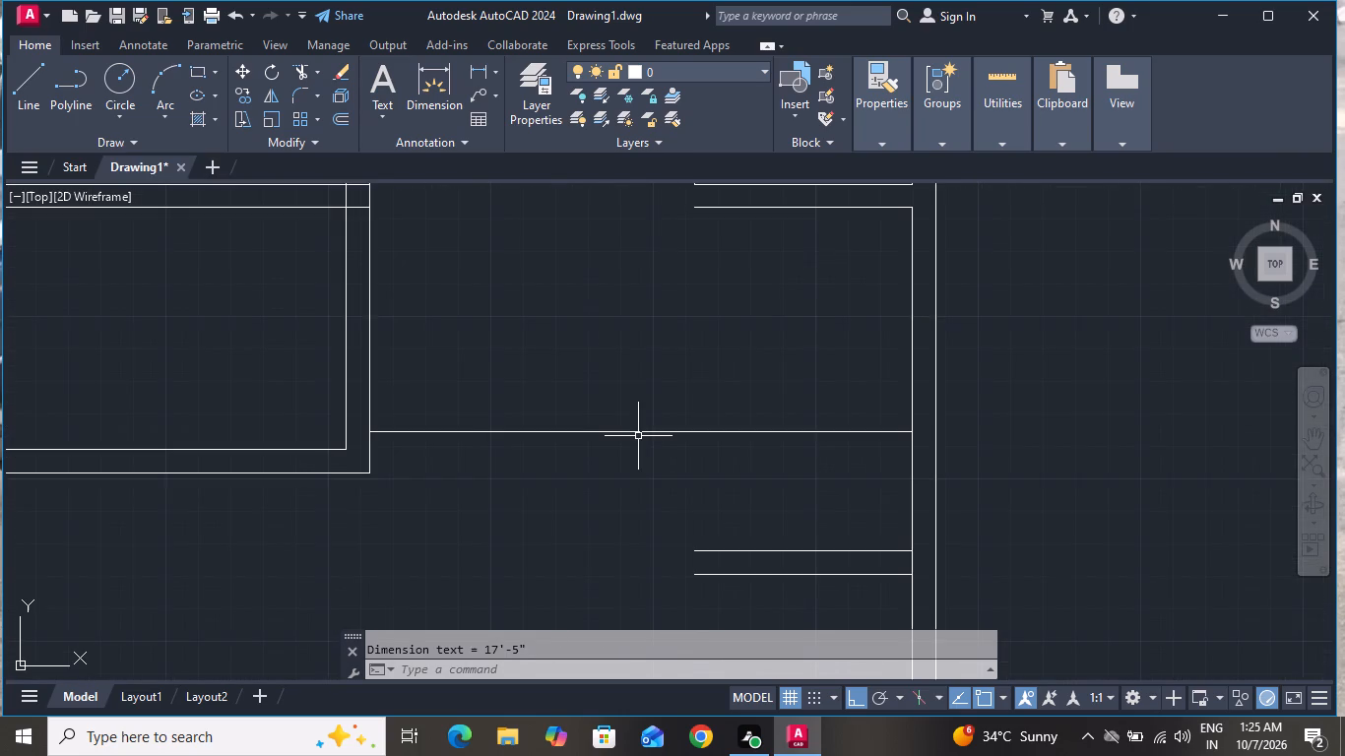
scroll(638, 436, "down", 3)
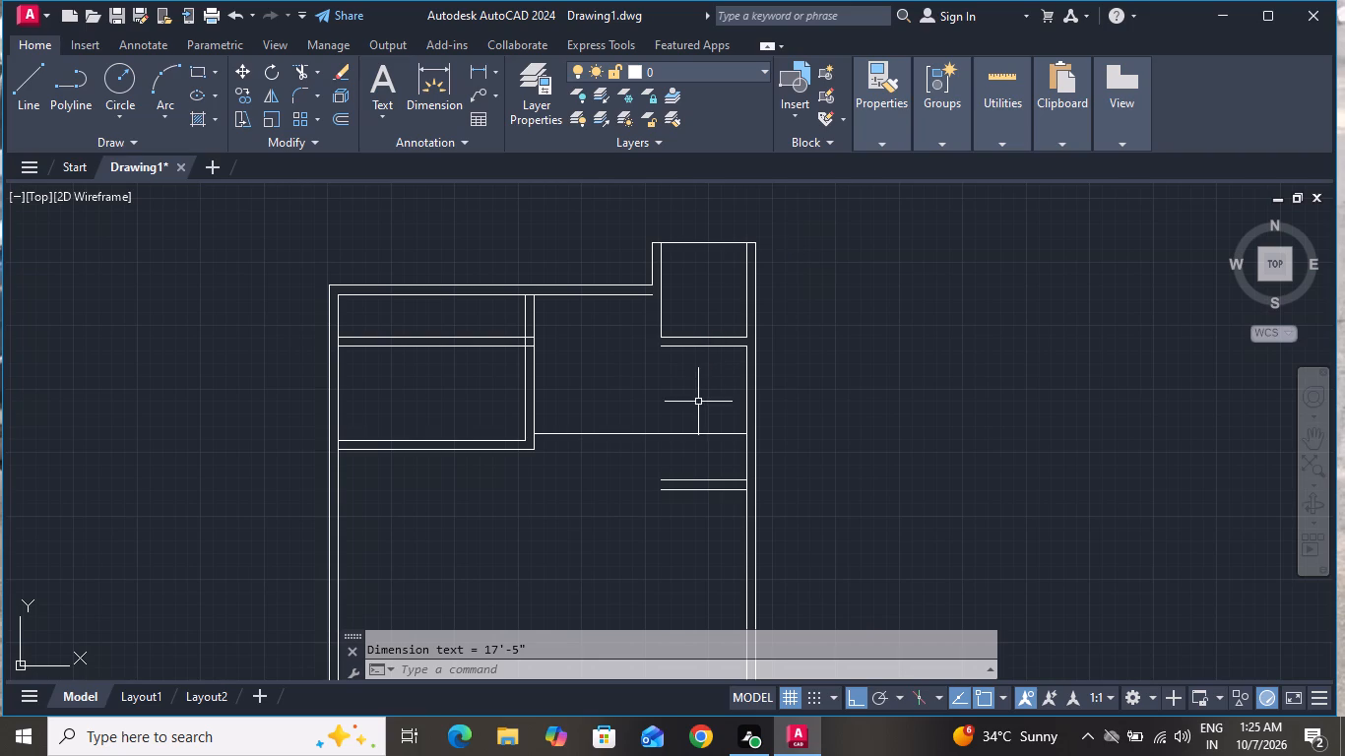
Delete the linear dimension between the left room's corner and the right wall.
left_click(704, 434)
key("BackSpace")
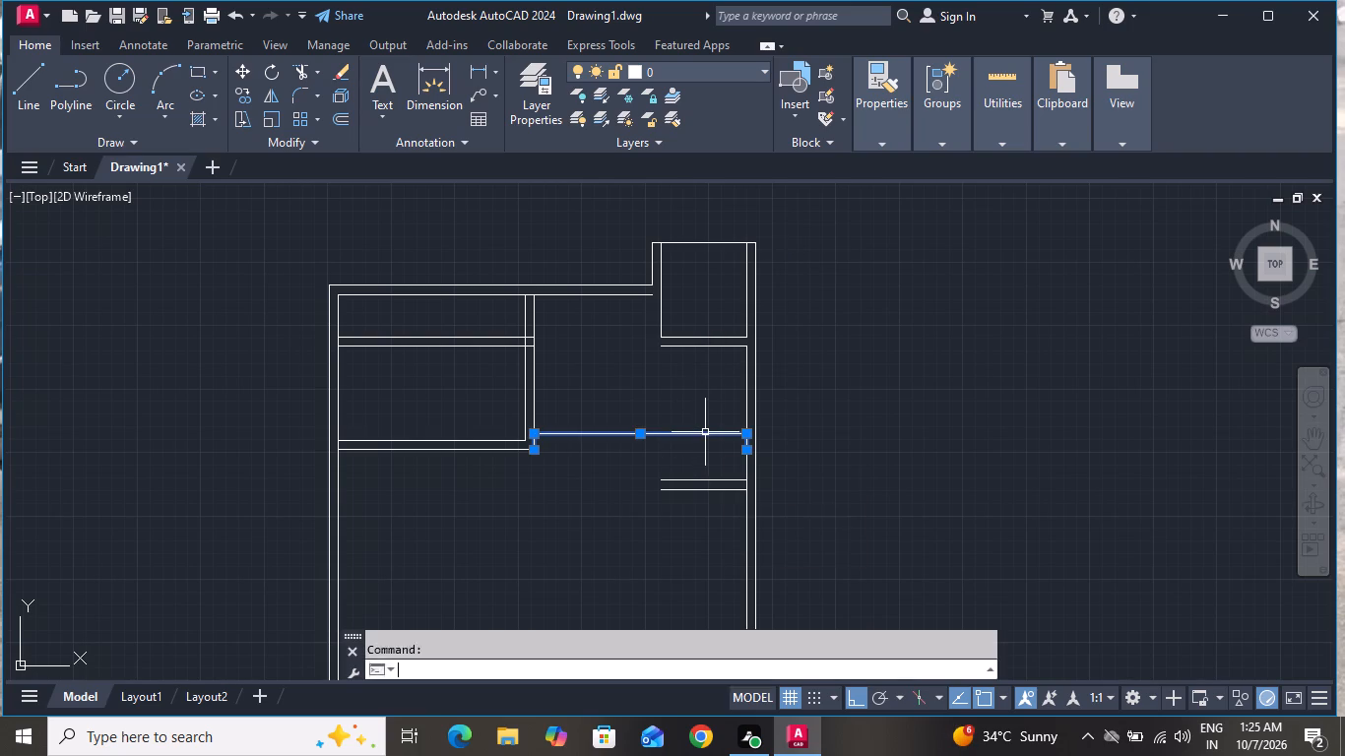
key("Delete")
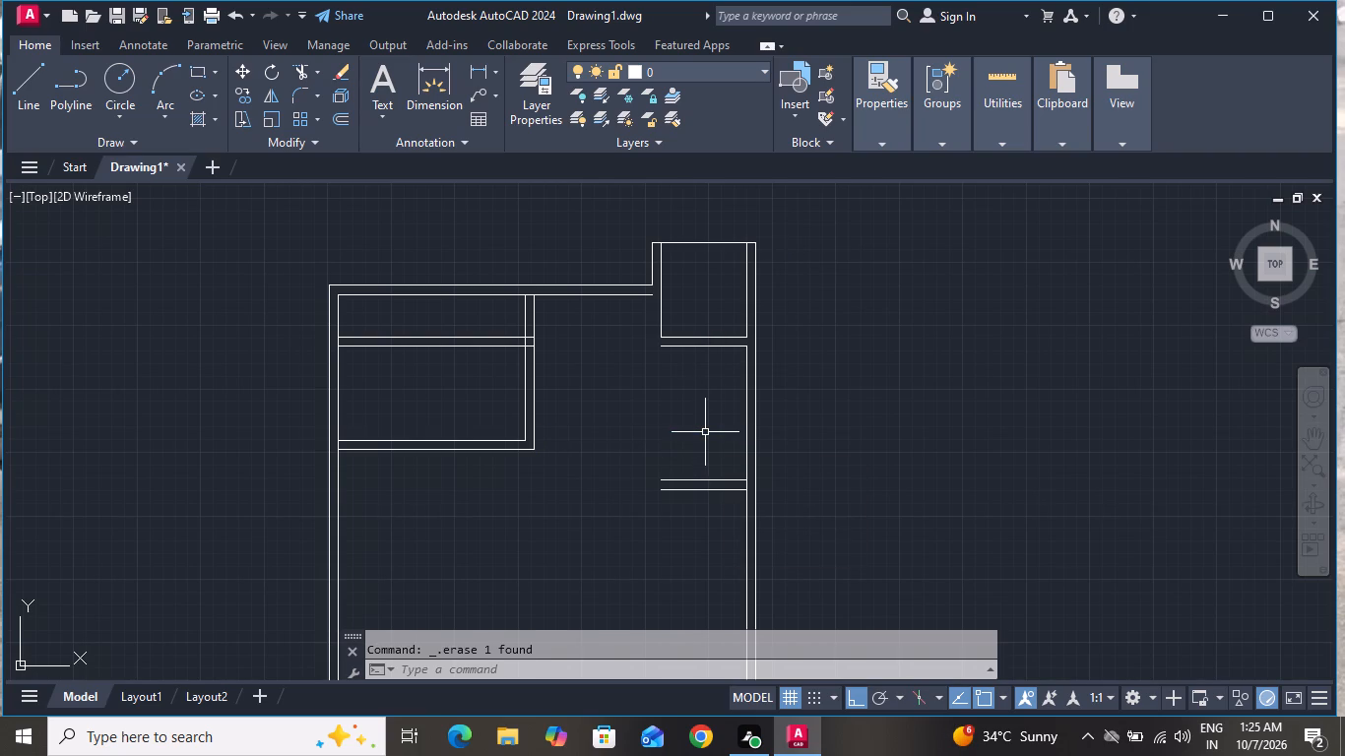
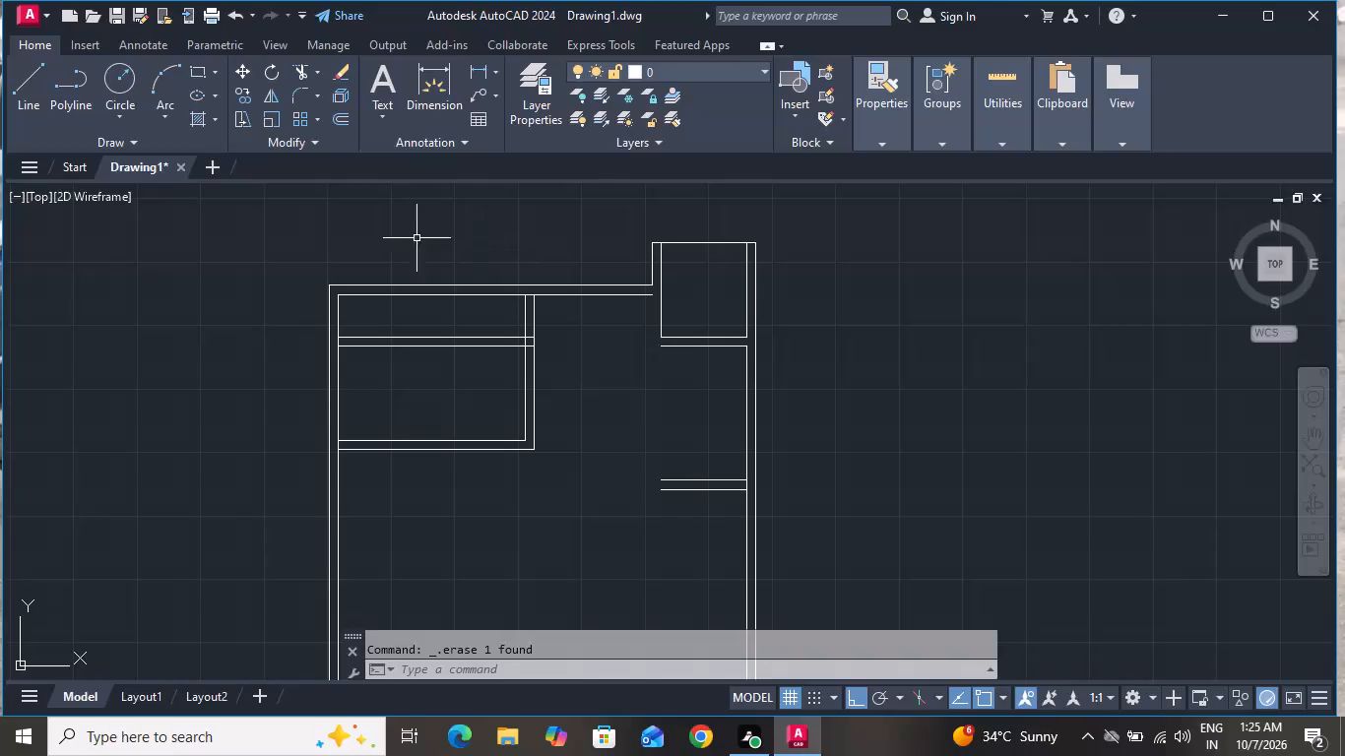
Draw a horizontal line from the lower-right partition's upper left end to directly below the left room's outer right wall line.
left_click(15, 83)
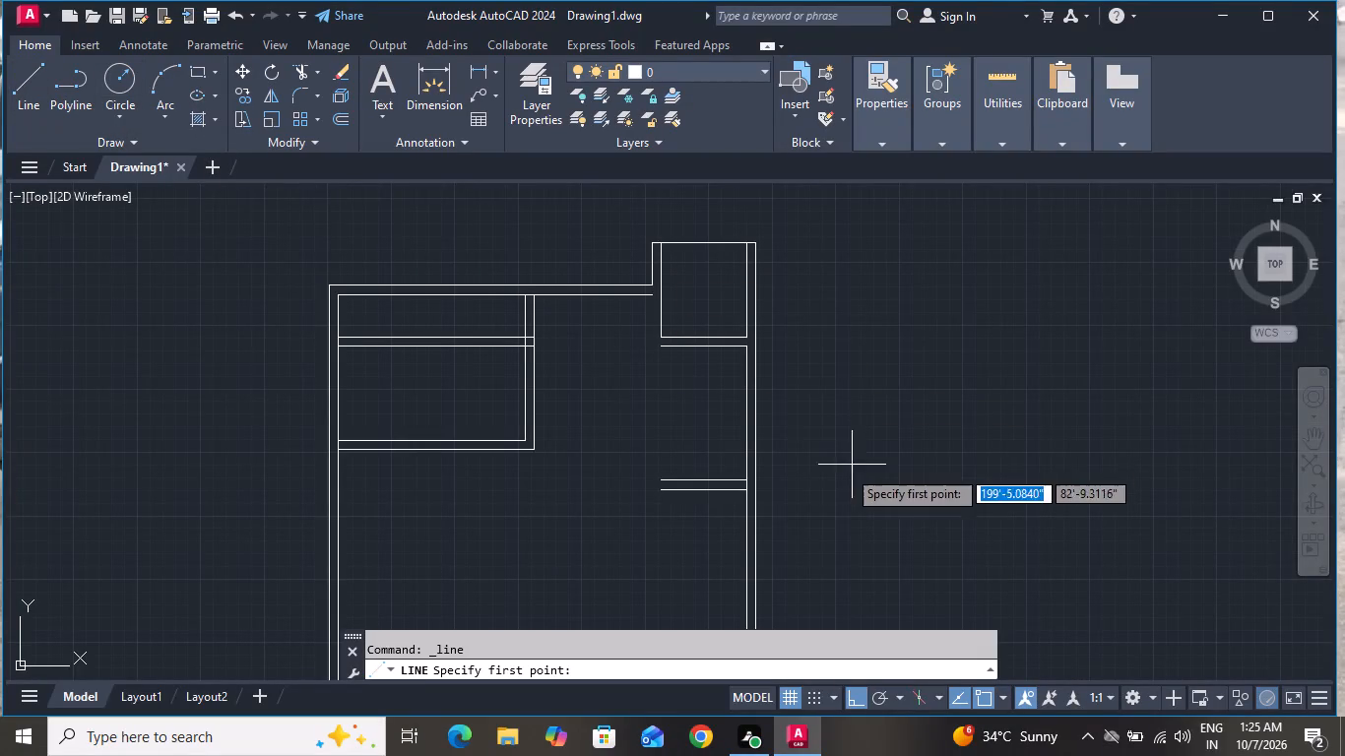
left_click(658, 479)
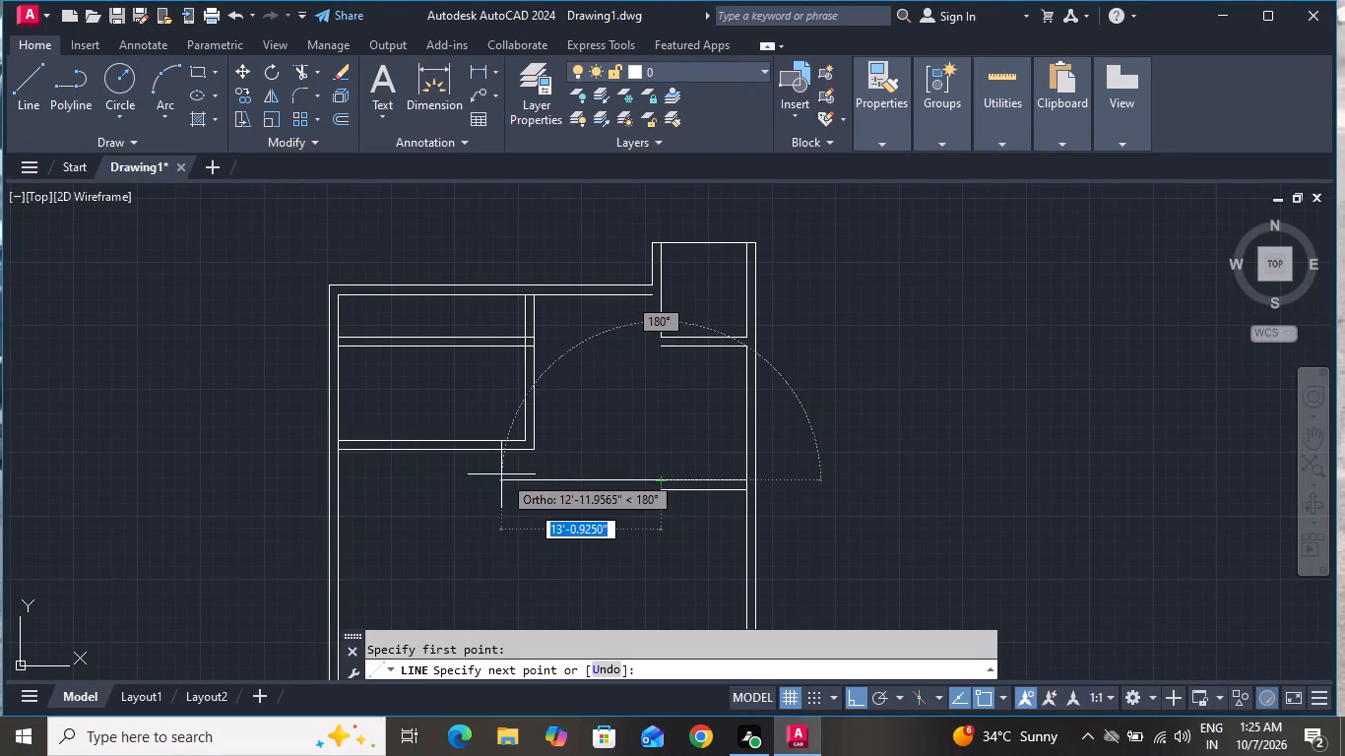
left_click(534, 470)
right_click(536, 467)
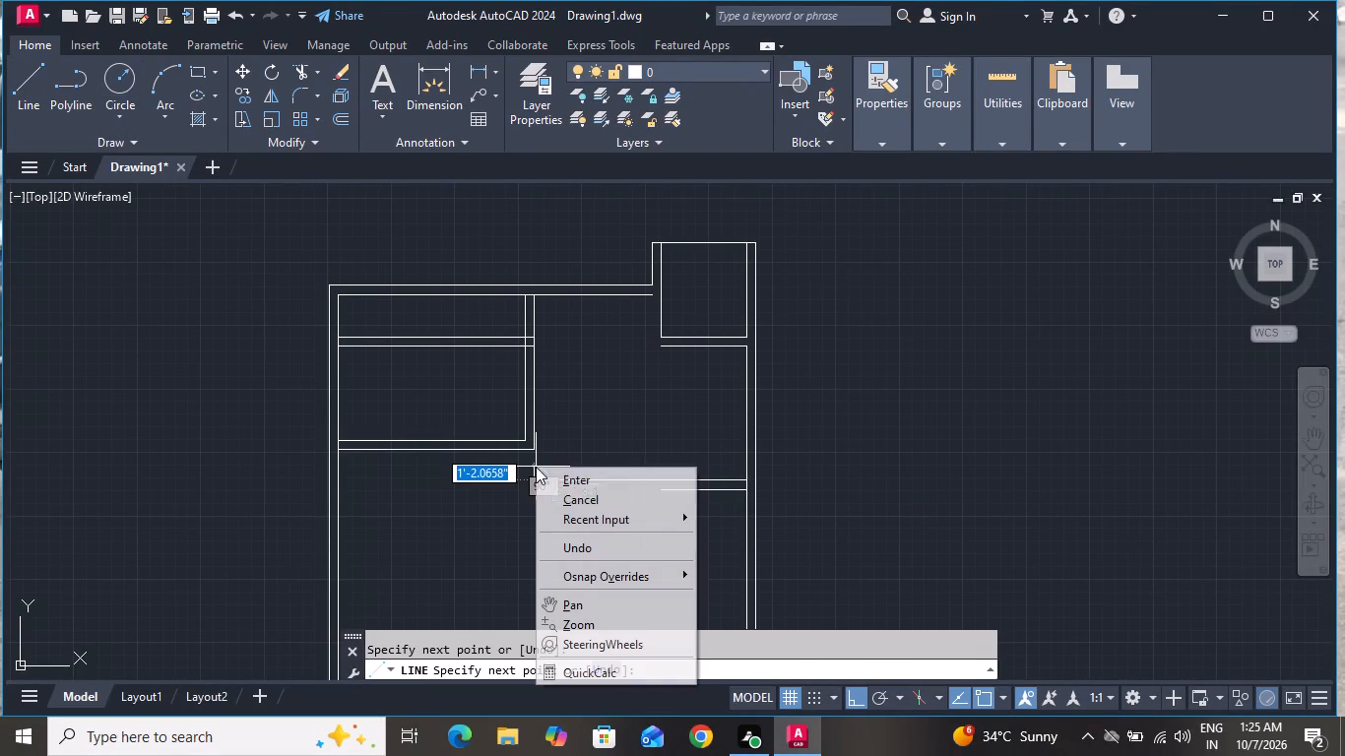
left_click(554, 494)
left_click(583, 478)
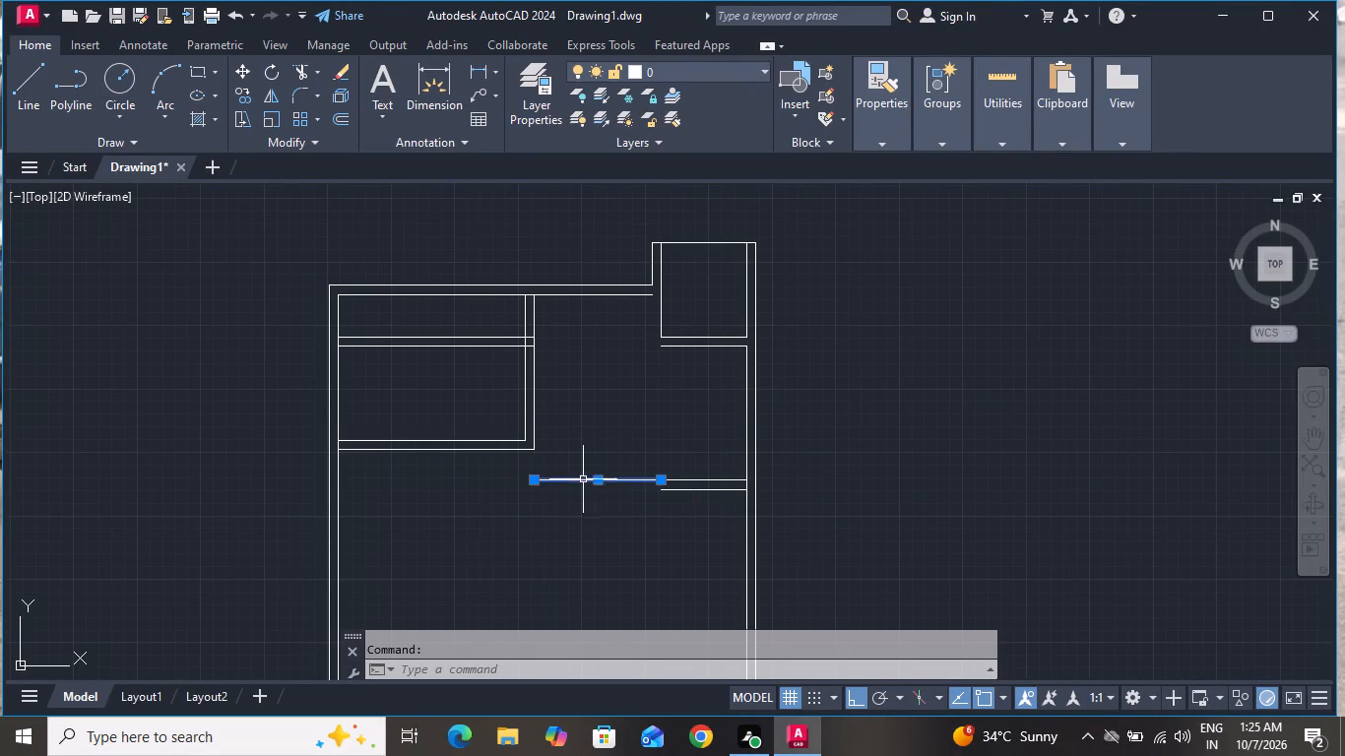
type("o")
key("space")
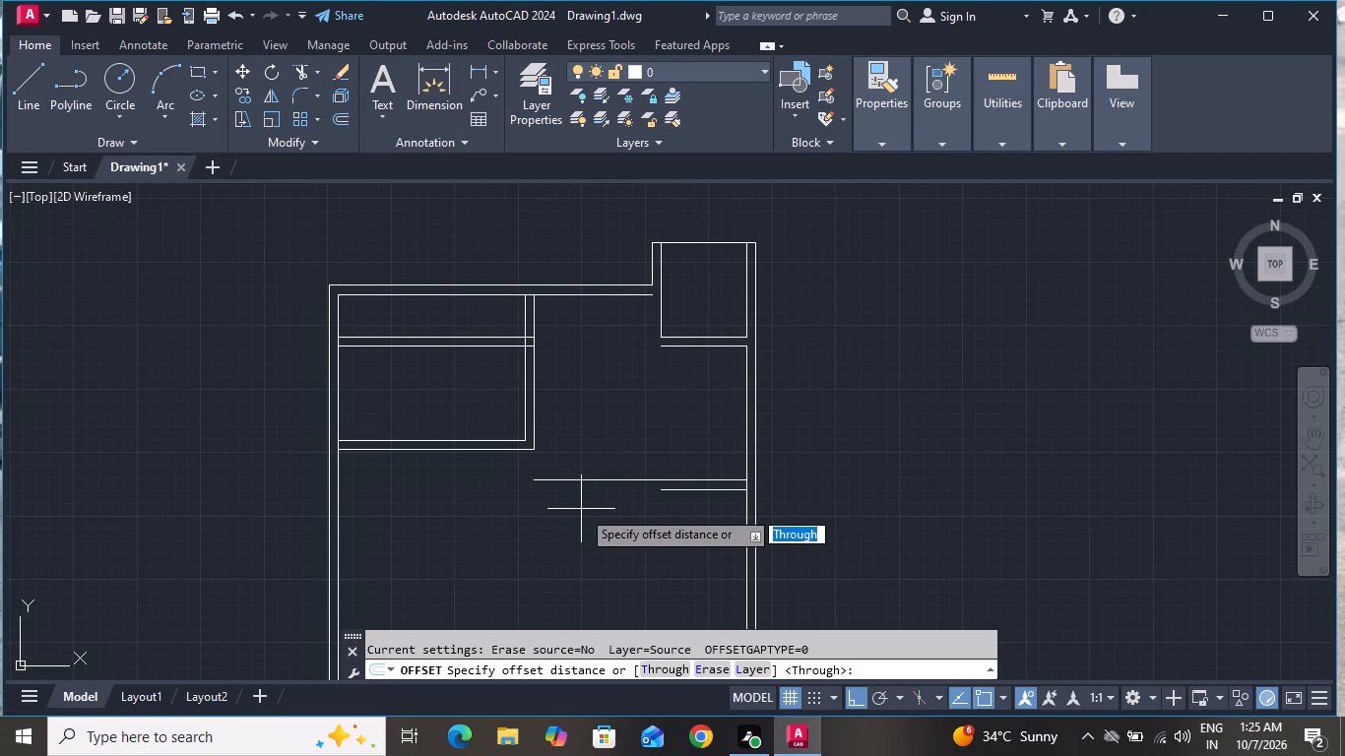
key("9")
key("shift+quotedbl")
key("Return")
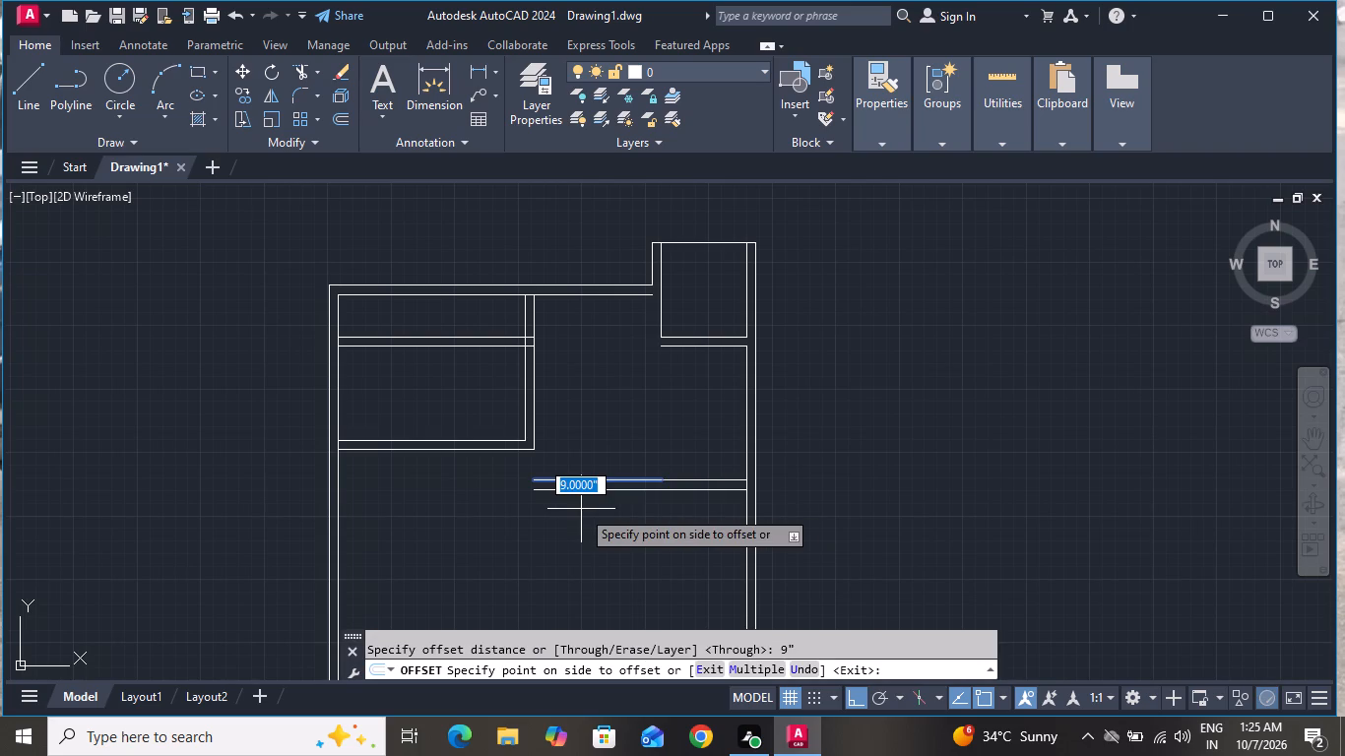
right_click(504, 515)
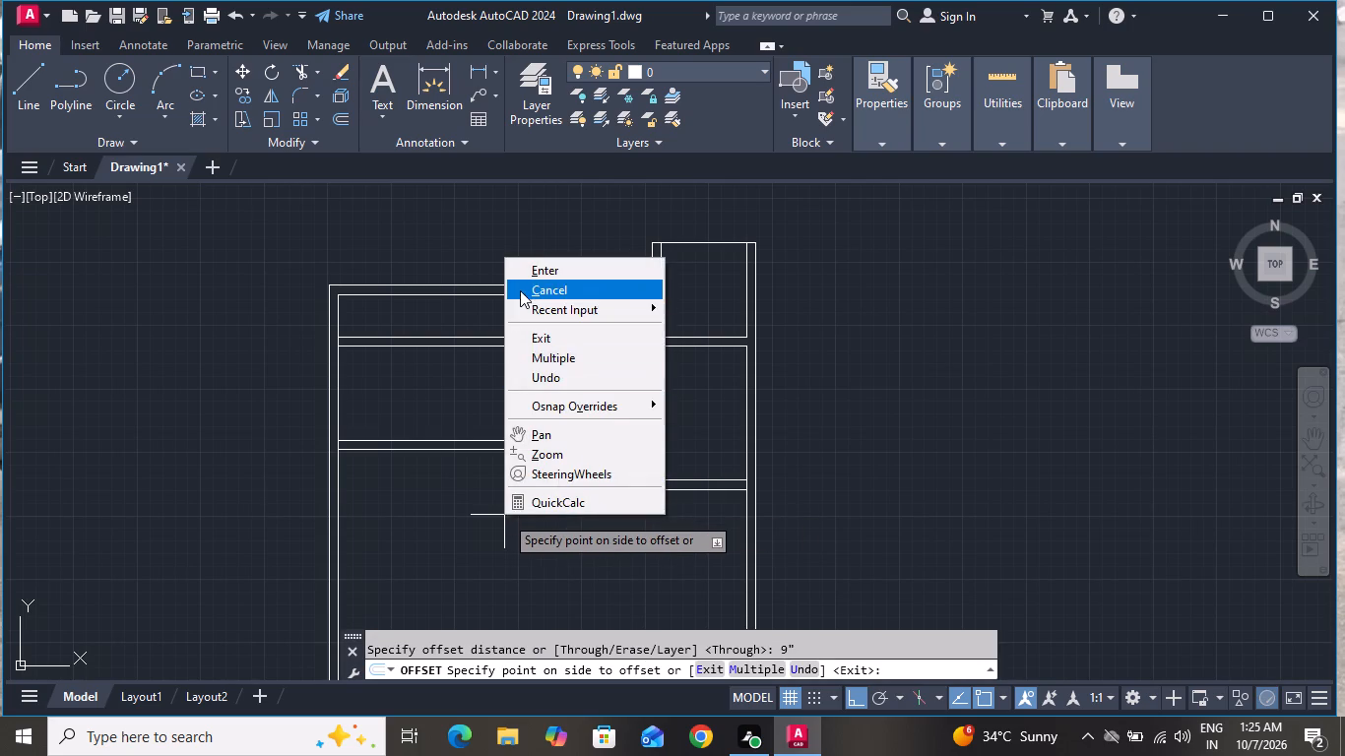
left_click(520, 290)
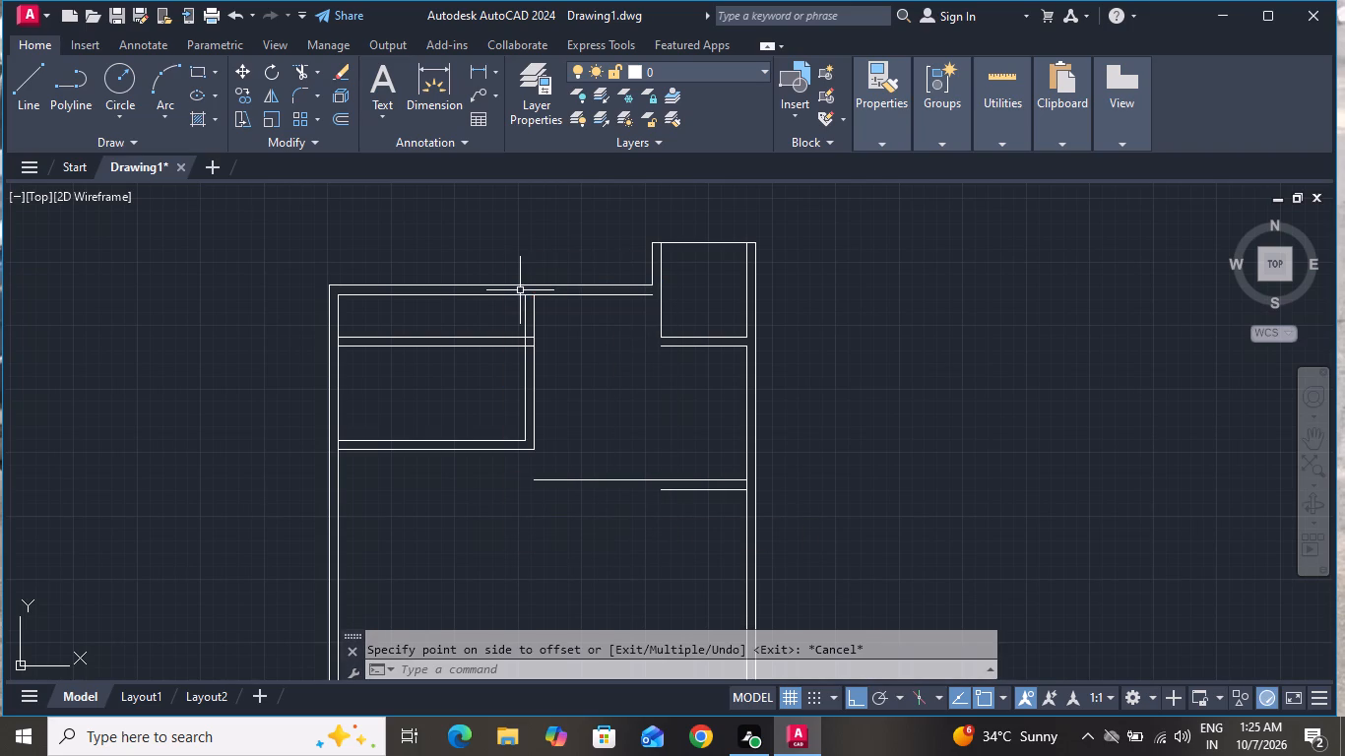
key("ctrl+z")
Offset the new horizontal partition line 9" downward to continue the partition's thickness.
key("o")
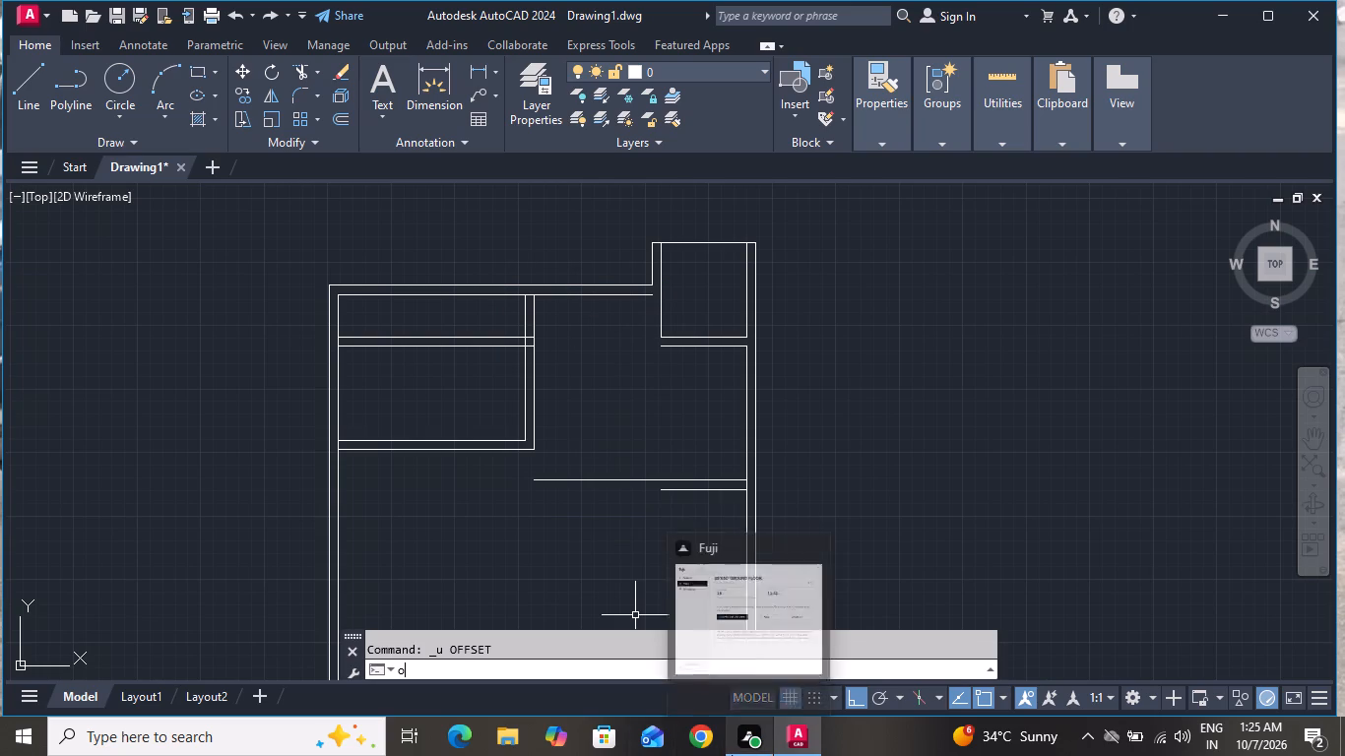
key("space")
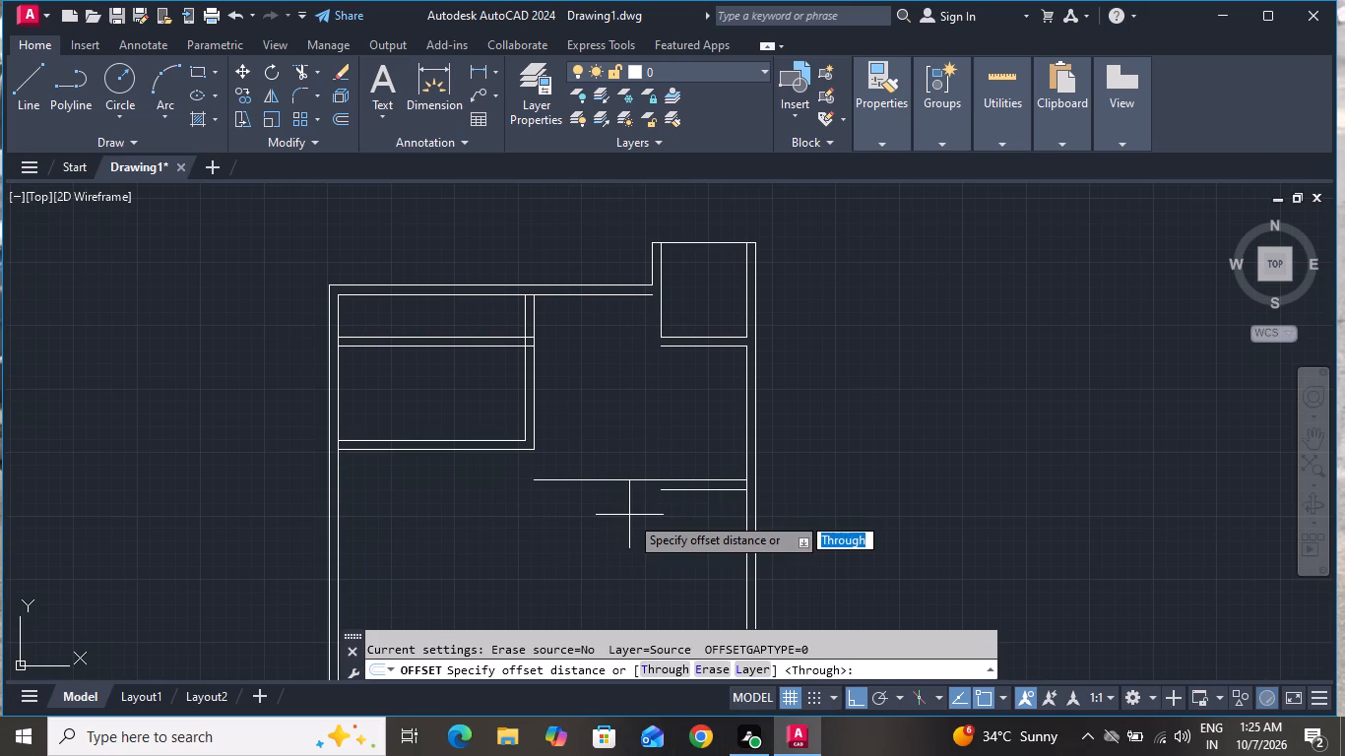
type("9\"")
key("Return")
left_click(632, 481)
left_click(635, 502)
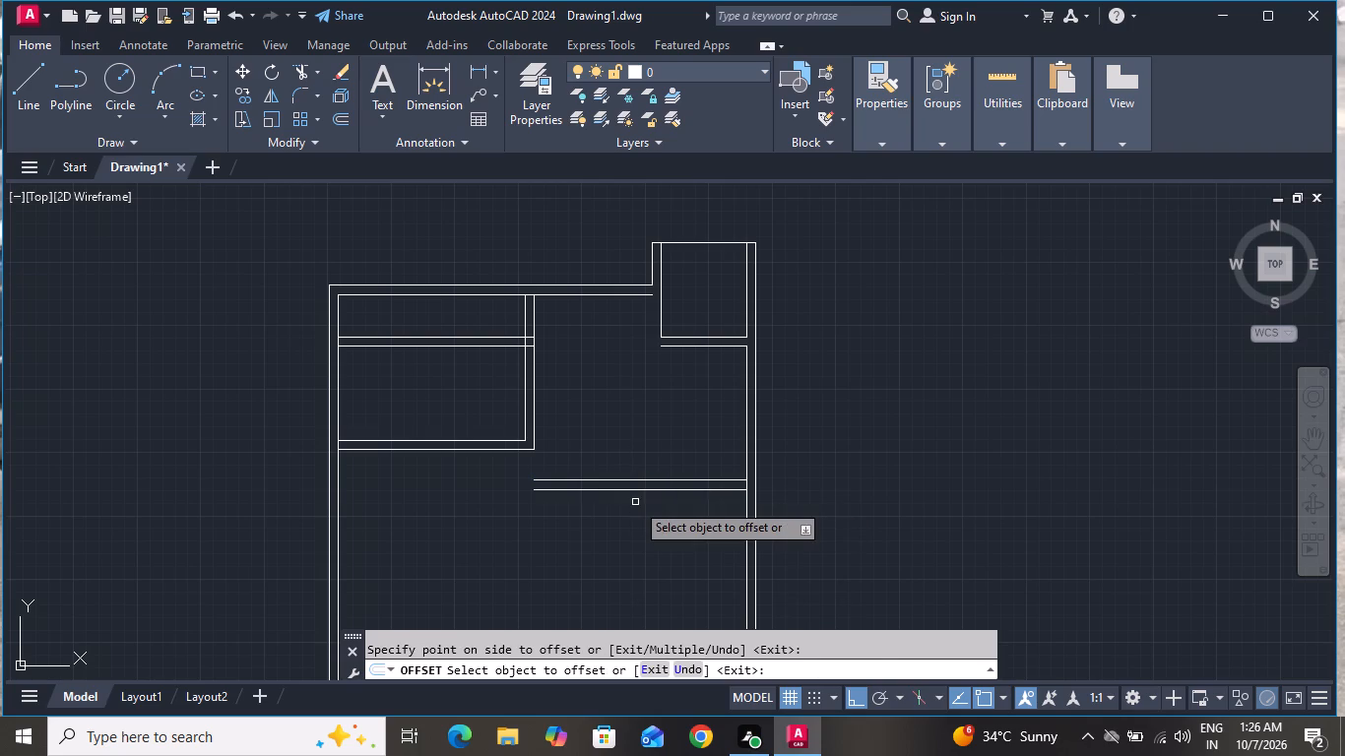
right_click(669, 495)
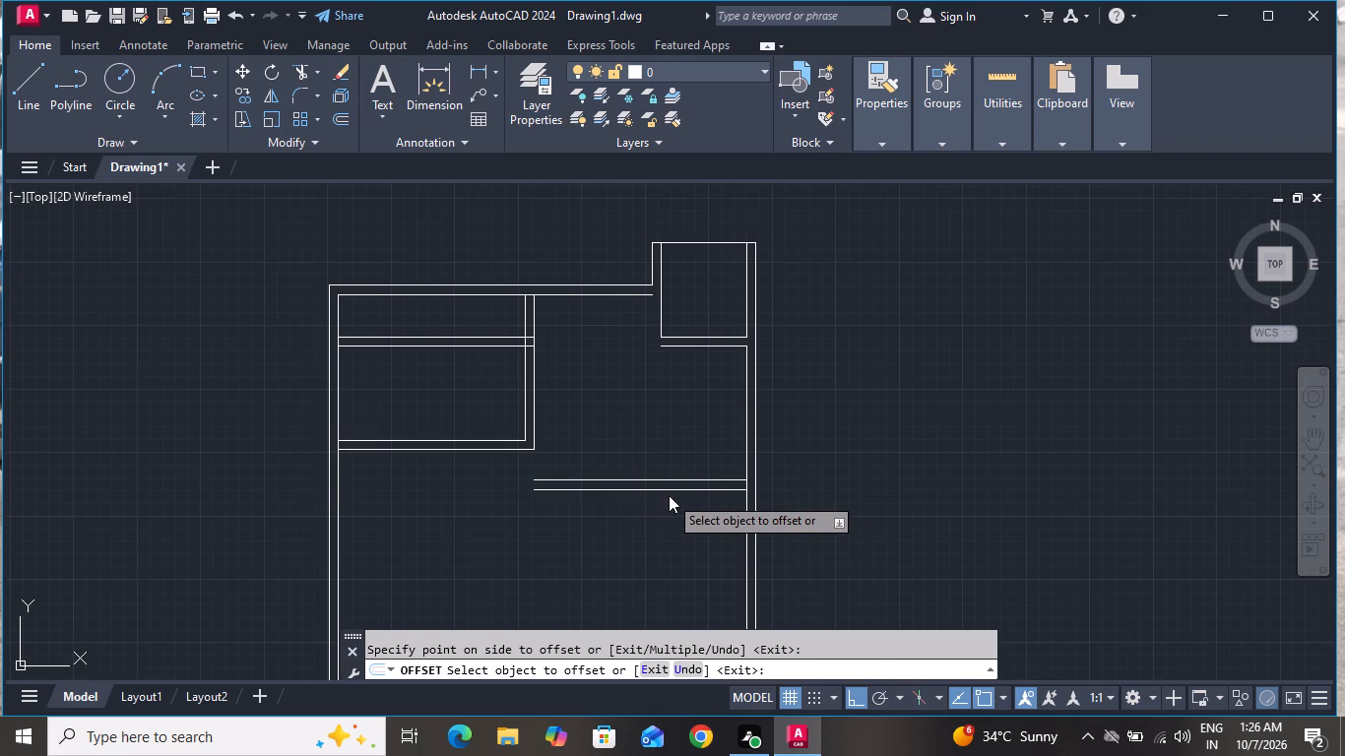
left_click(690, 529)
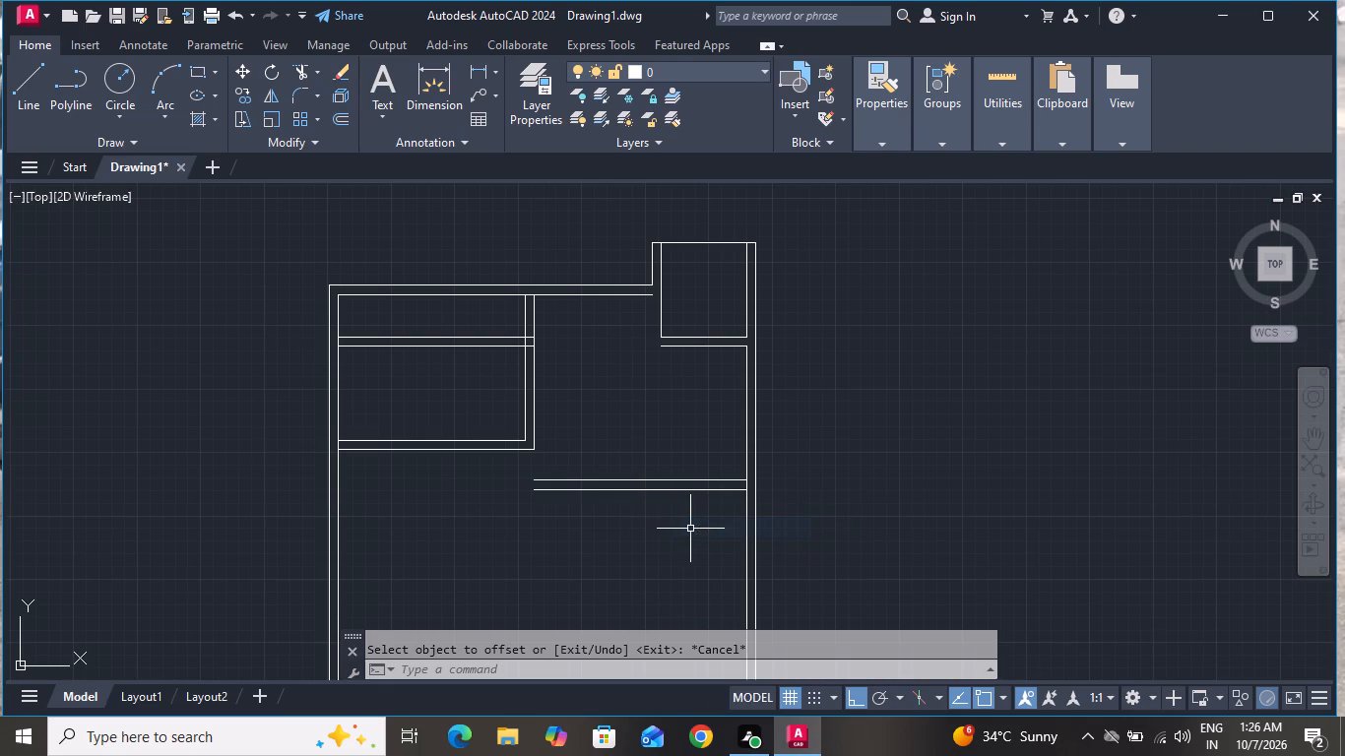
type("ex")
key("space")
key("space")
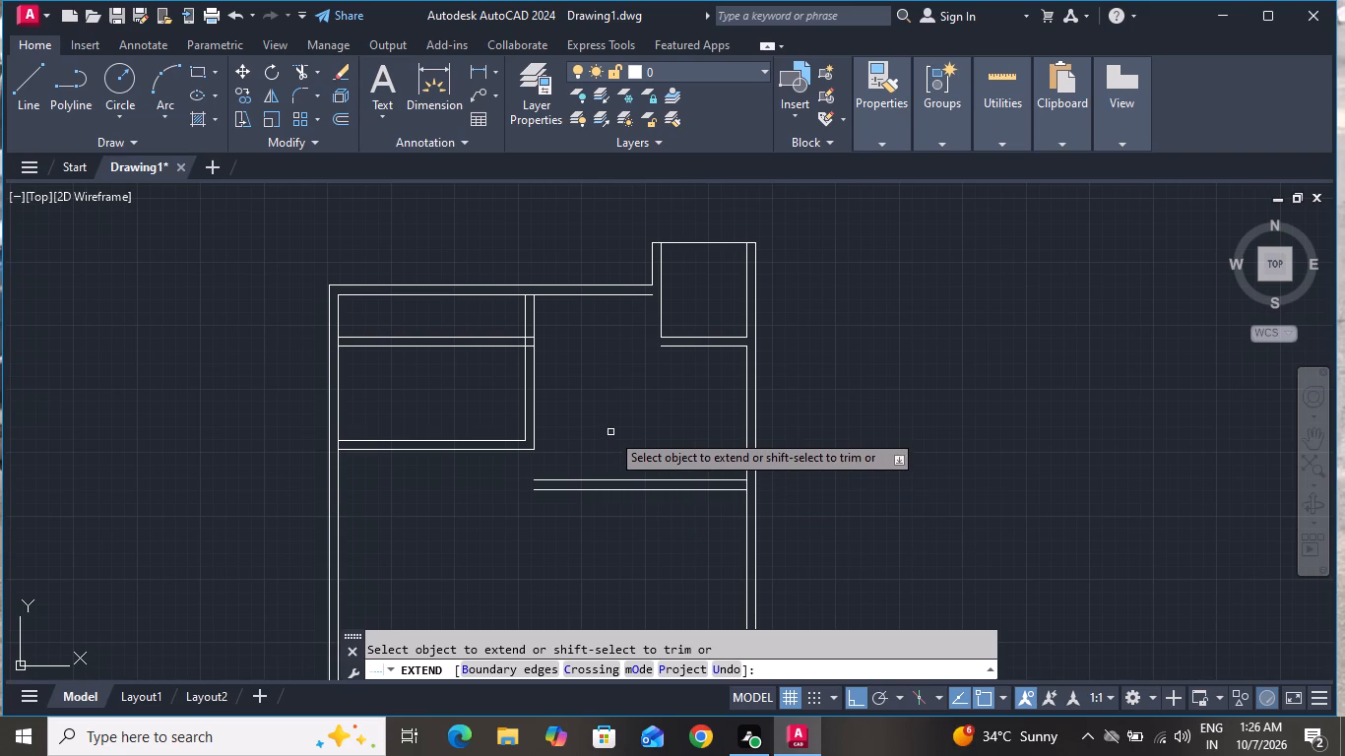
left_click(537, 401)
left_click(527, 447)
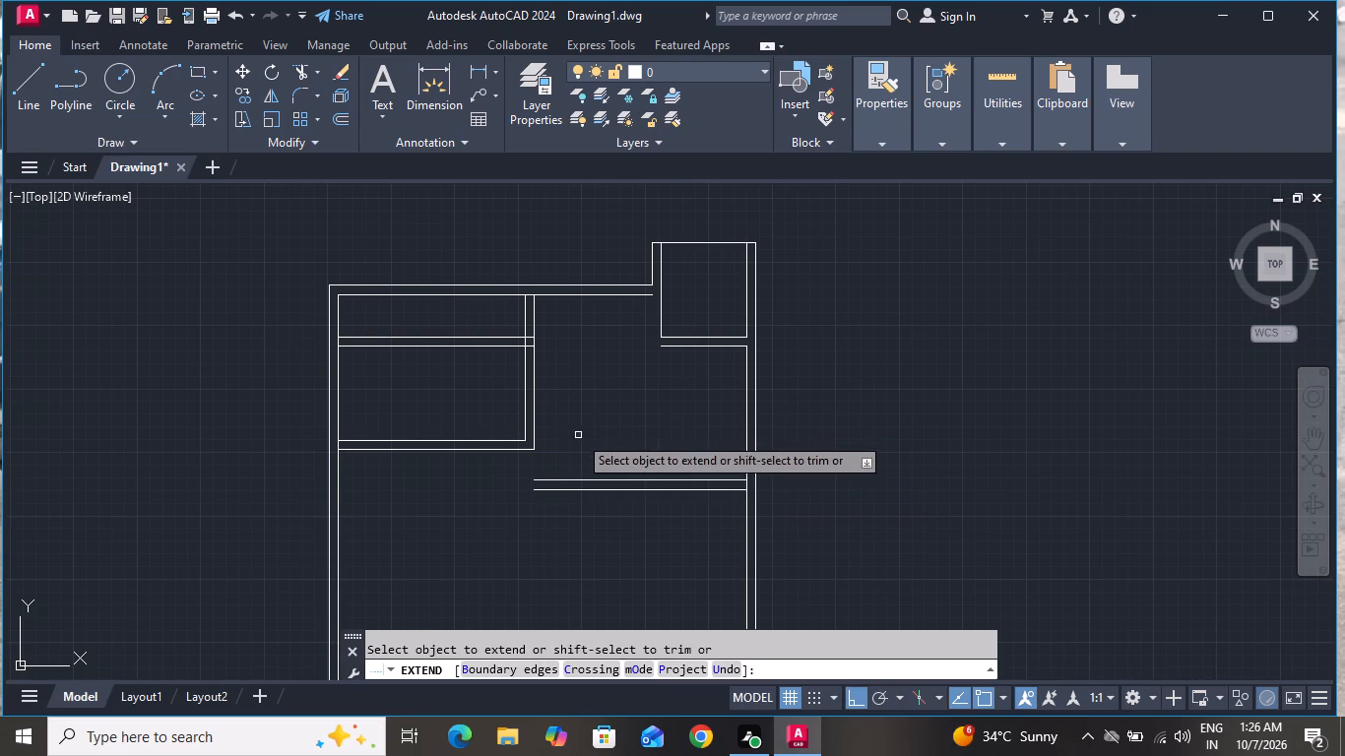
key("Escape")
Extend the inner line of the left room's right wall down to the room's lower outer wall line.
type("ex")
key("space")
key("space")
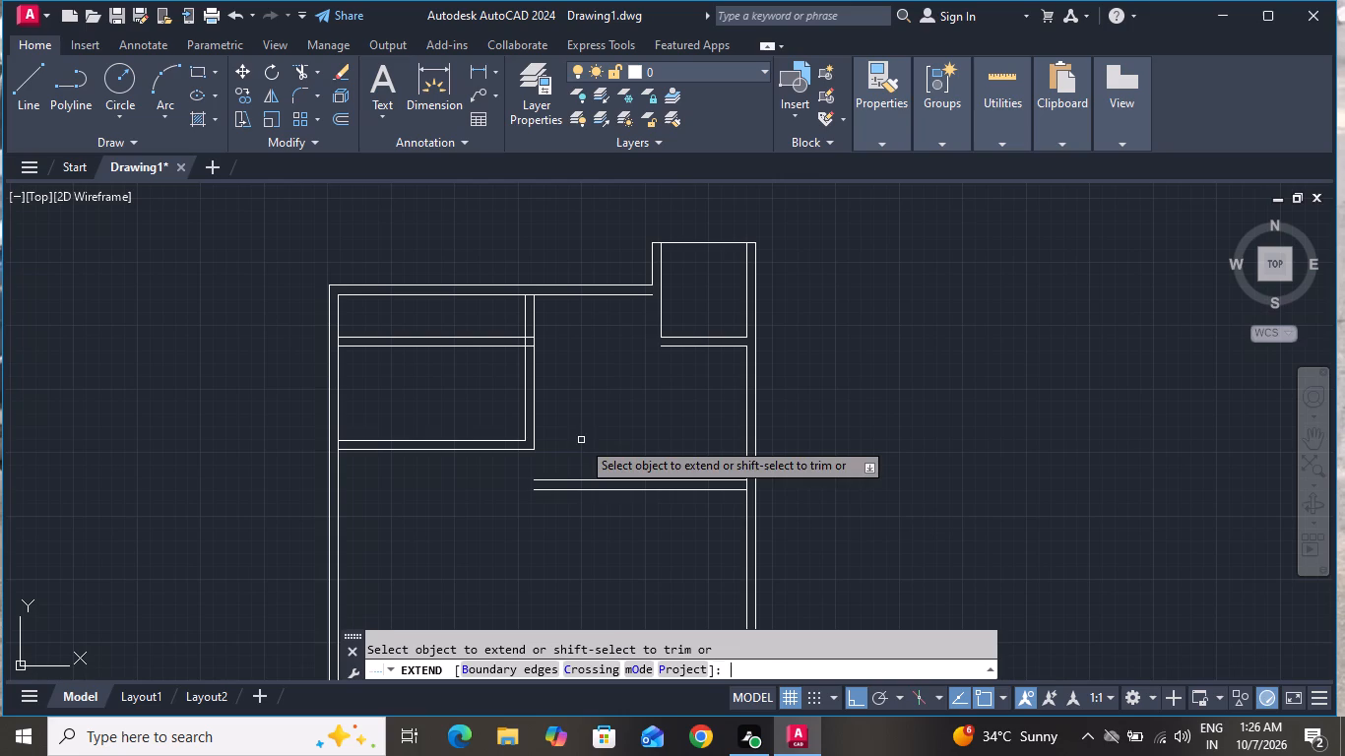
scroll(541, 432, "up", 2)
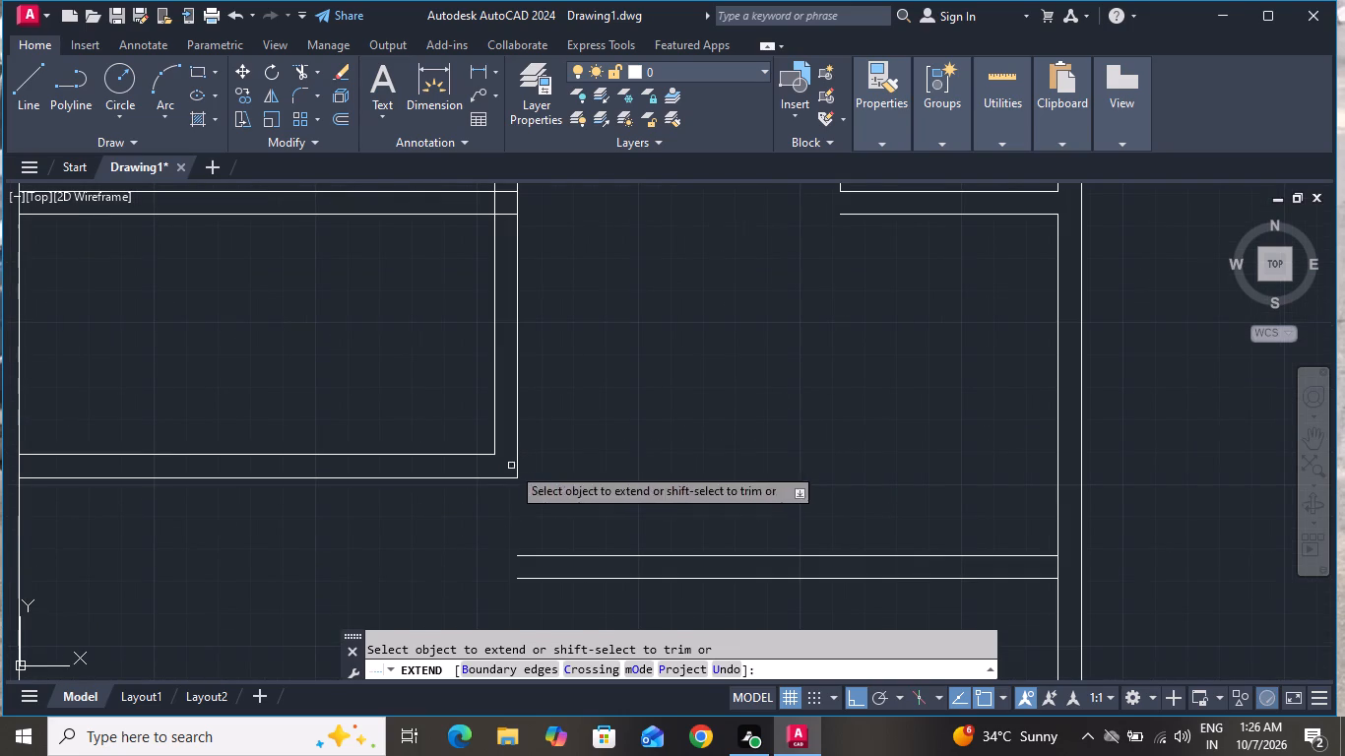
left_click(493, 441)
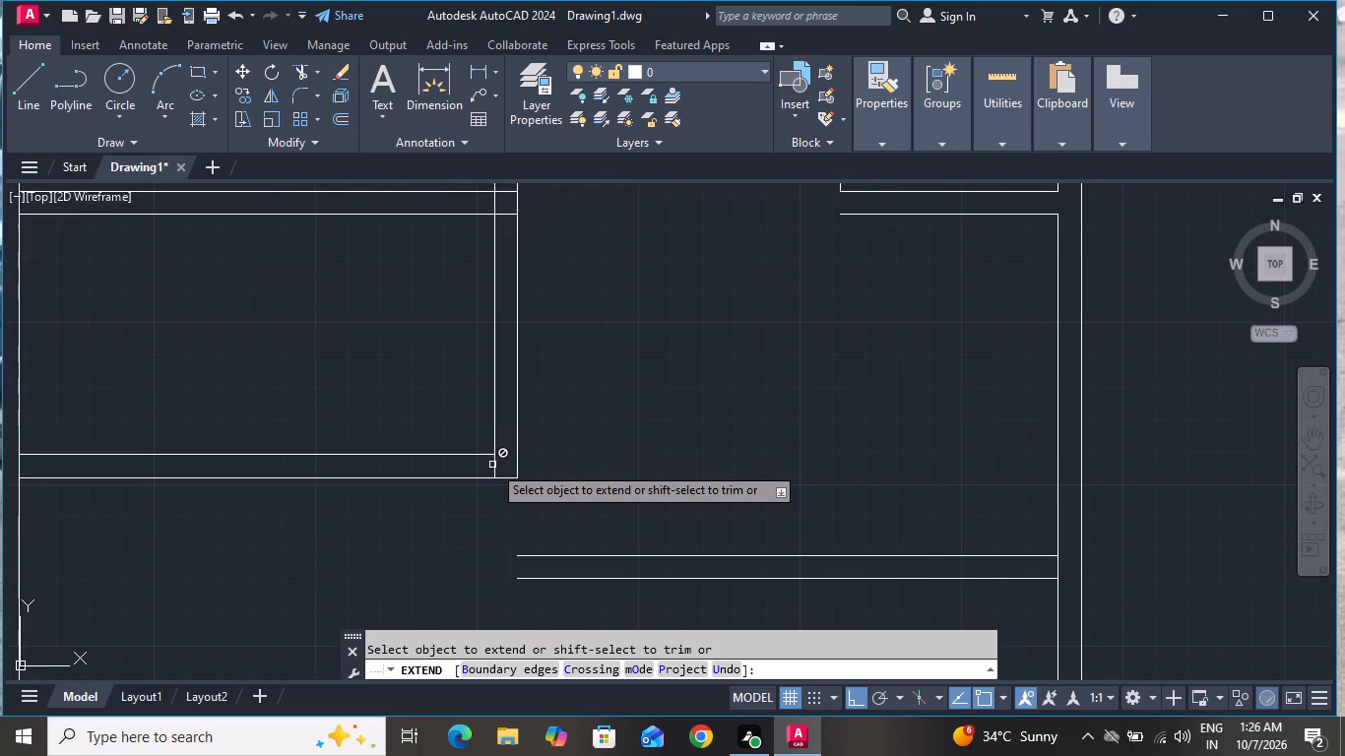
left_click(492, 466)
left_click(492, 468)
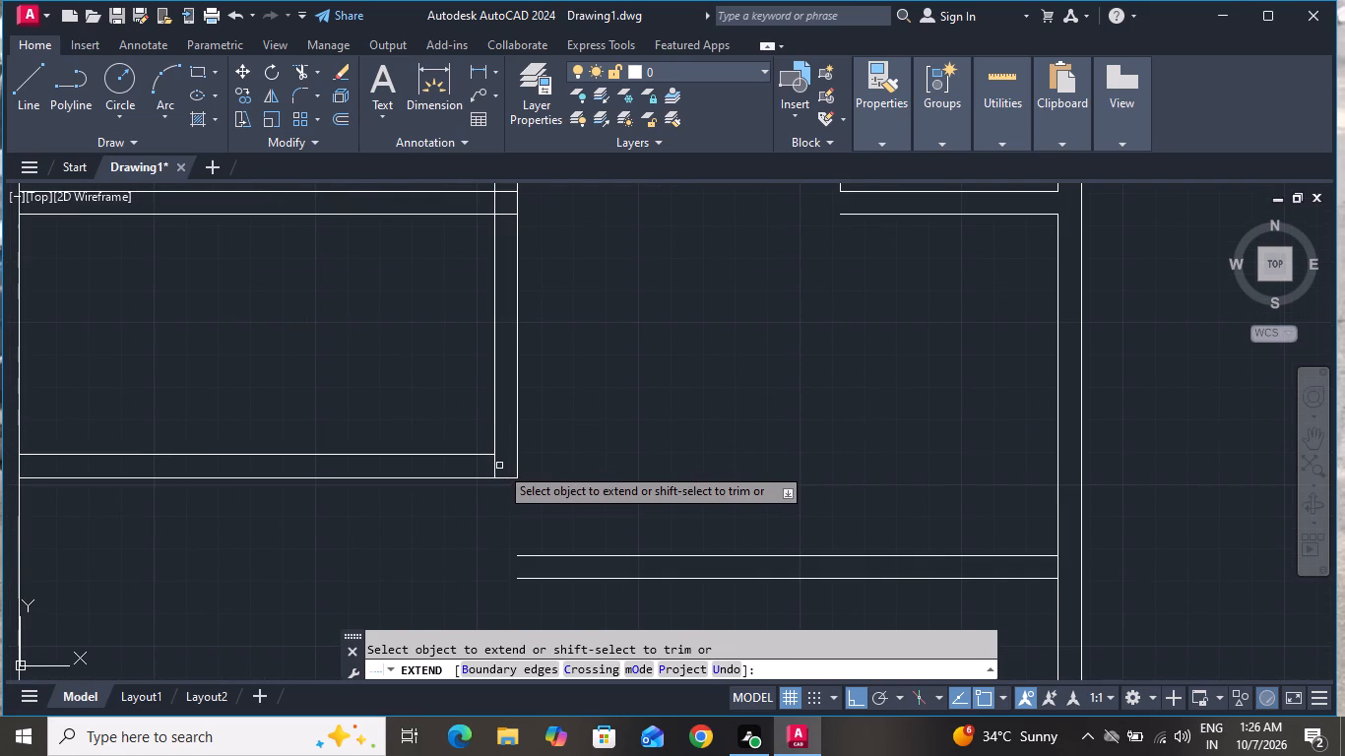
key("Escape")
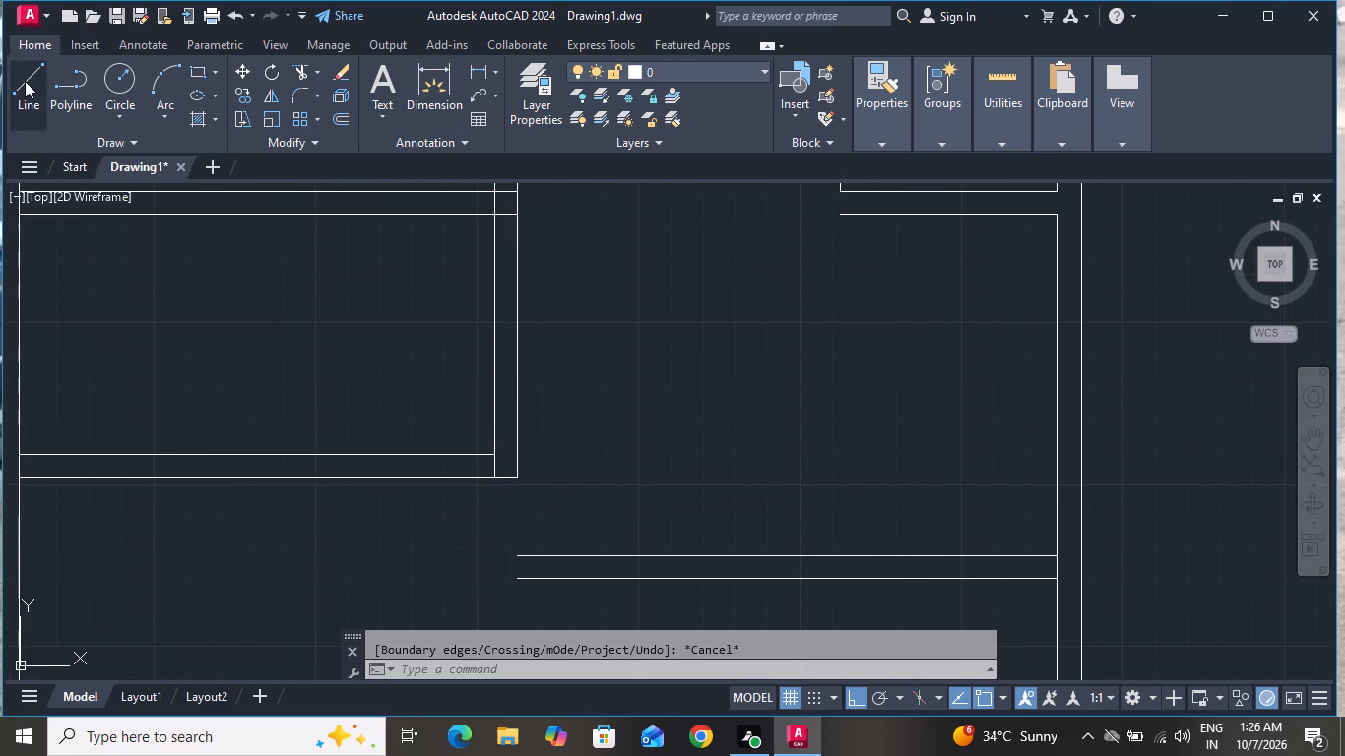
Draw a line from the extended wall line's lower end 3'-3" down and across to the lower partition line's left end.
left_click(25, 81)
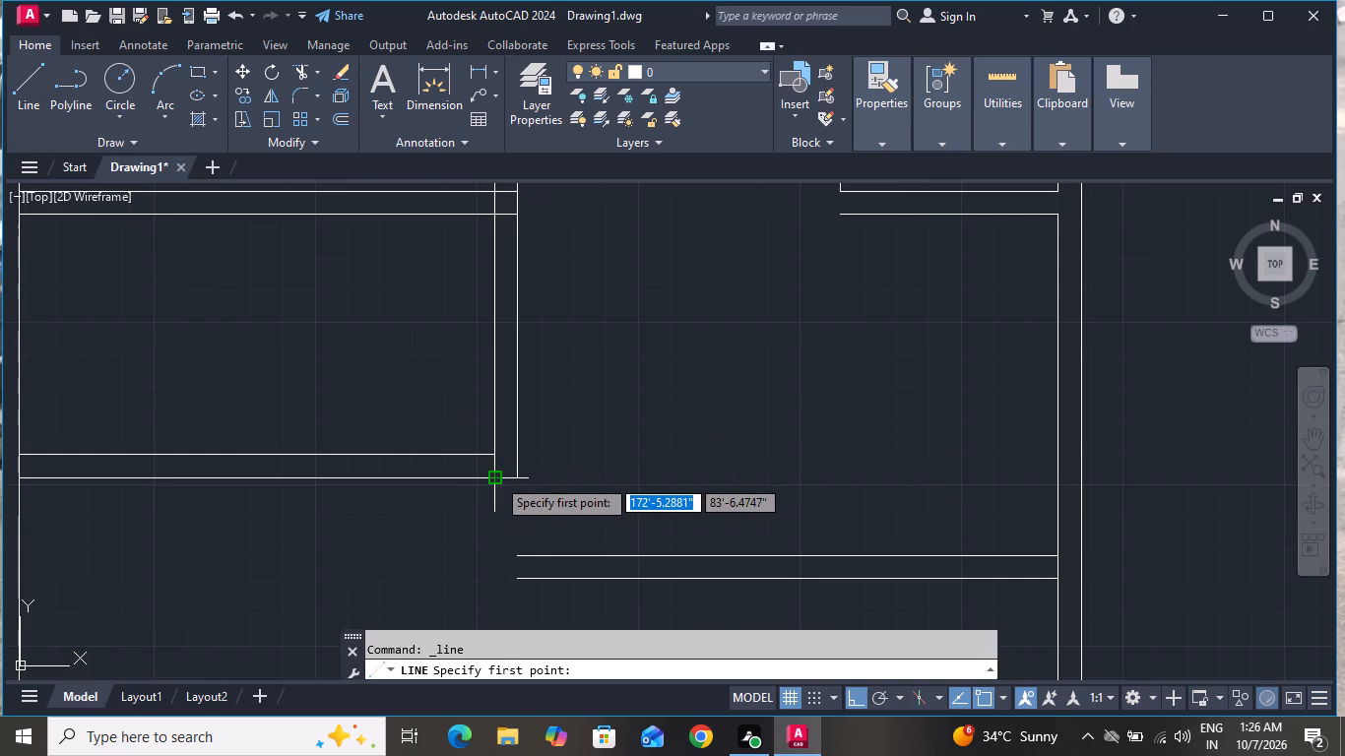
left_click(496, 477)
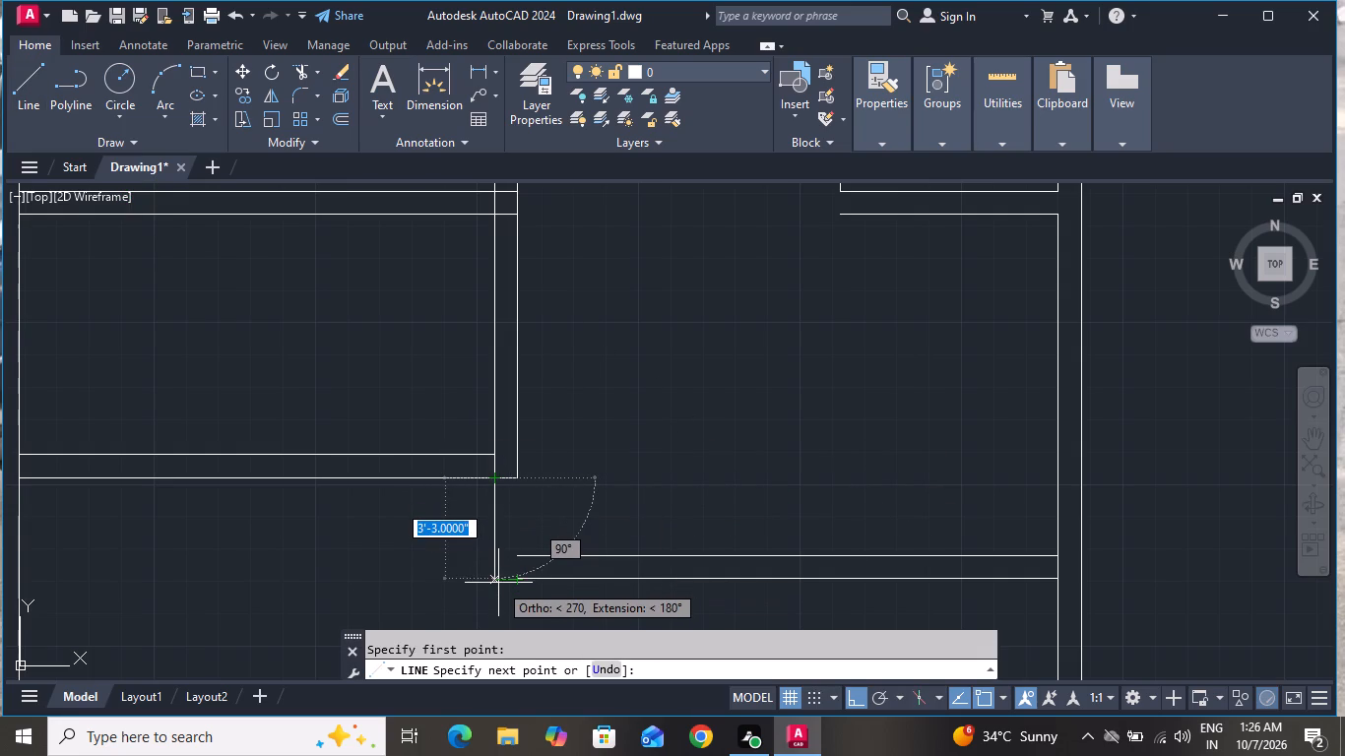
left_click(497, 579)
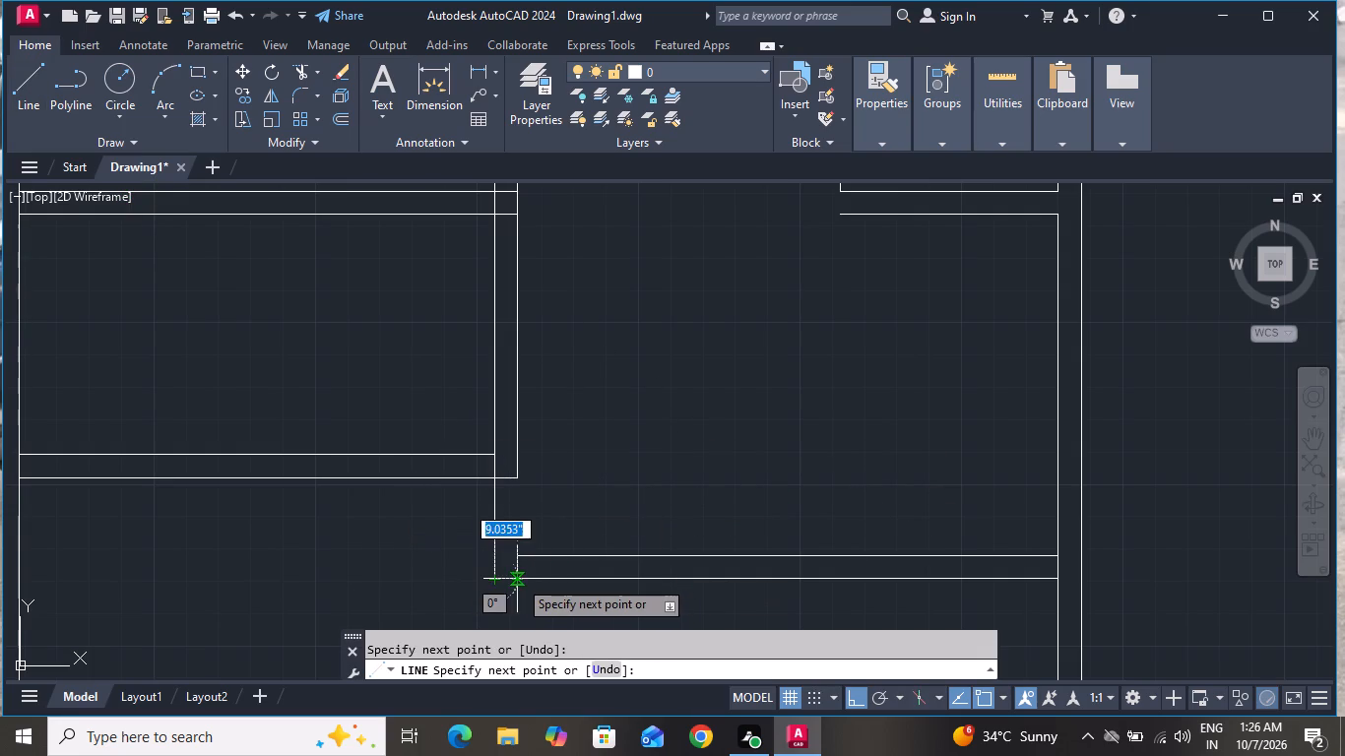
left_click(518, 579)
right_click(518, 579)
left_click(572, 373)
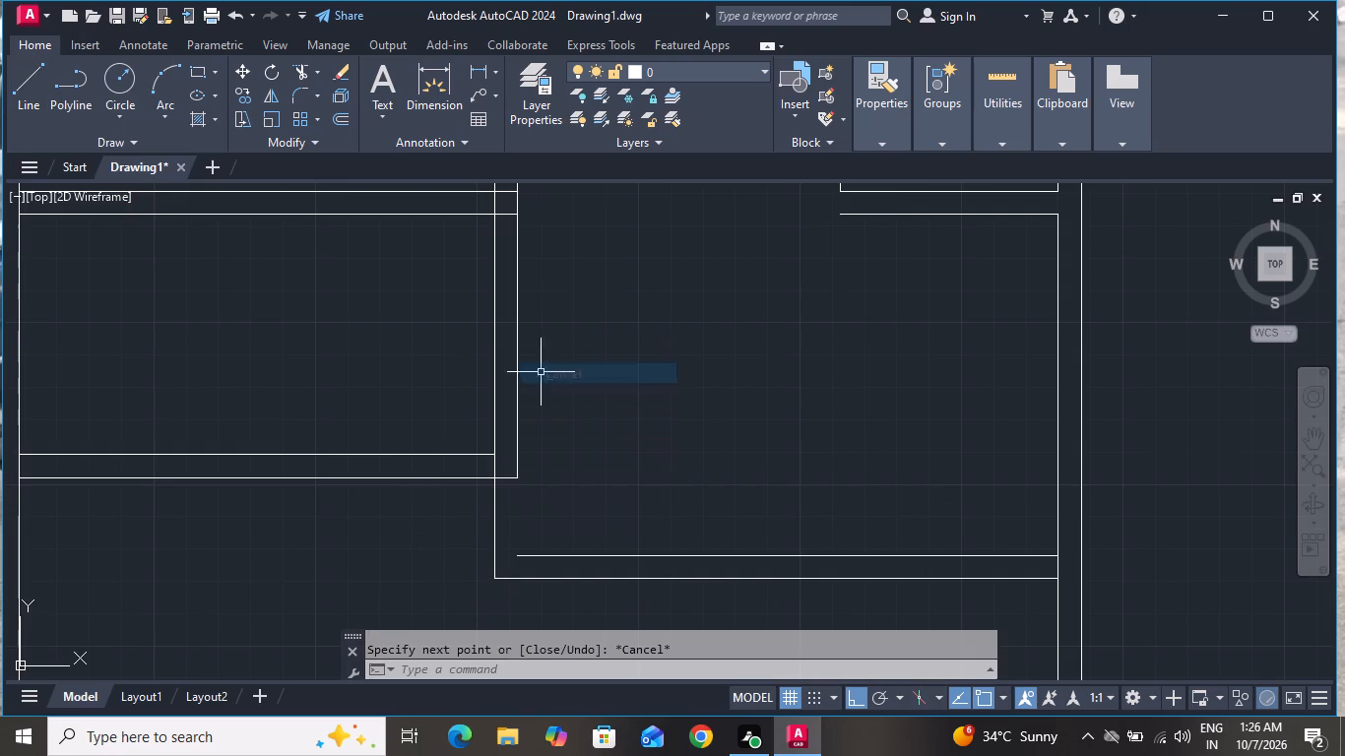
Draw a vertical line from the left room's lower-right outer corner down to the upper partition line's left end.
left_click(15, 87)
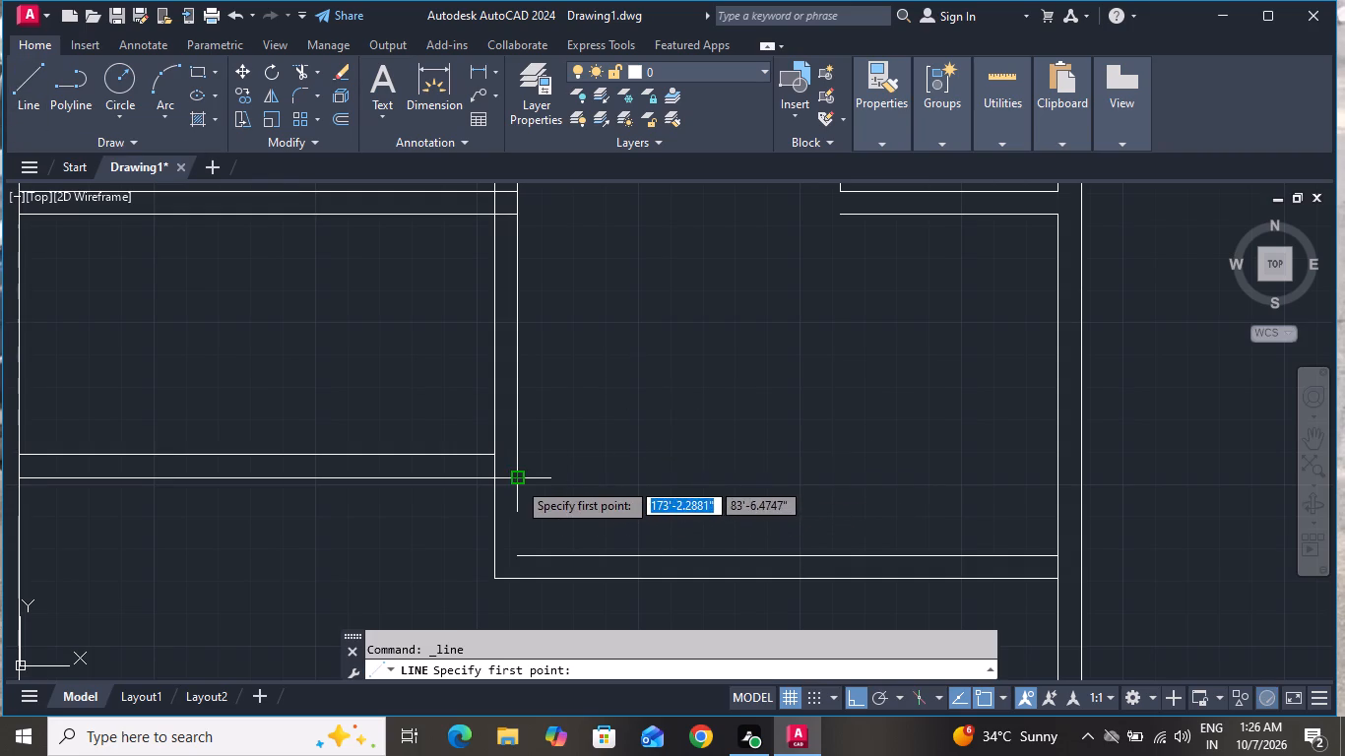
left_click(517, 480)
left_click(515, 555)
right_click(528, 547)
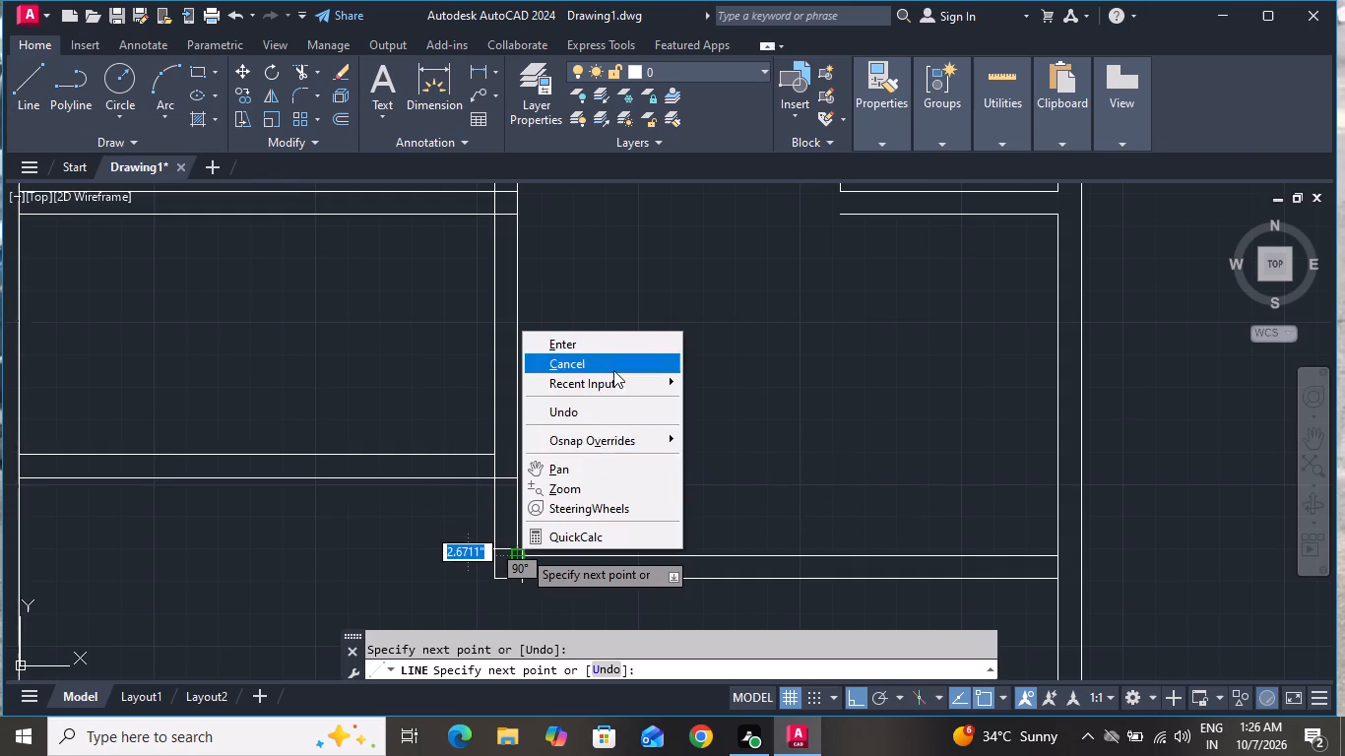
left_click(613, 354)
Extend the projecting room's outer left wall line down to the inner line of the top wall.
scroll(702, 385, "down", 1)
scroll(714, 396, "up", 1)
scroll(716, 398, "down", 1)
scroll(801, 400, "up", 1)
scroll(801, 400, "down", 1)
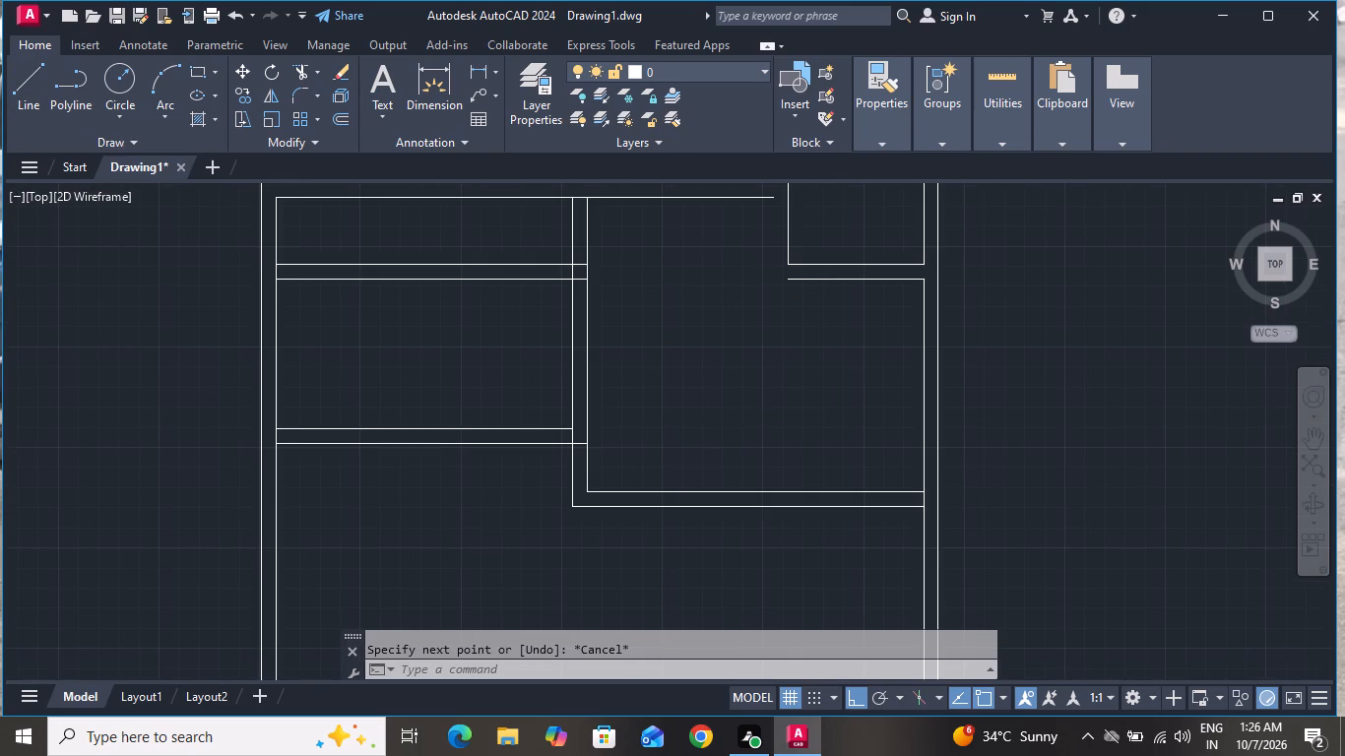
scroll(801, 400, "down", 2)
scroll(801, 400, "up", 1)
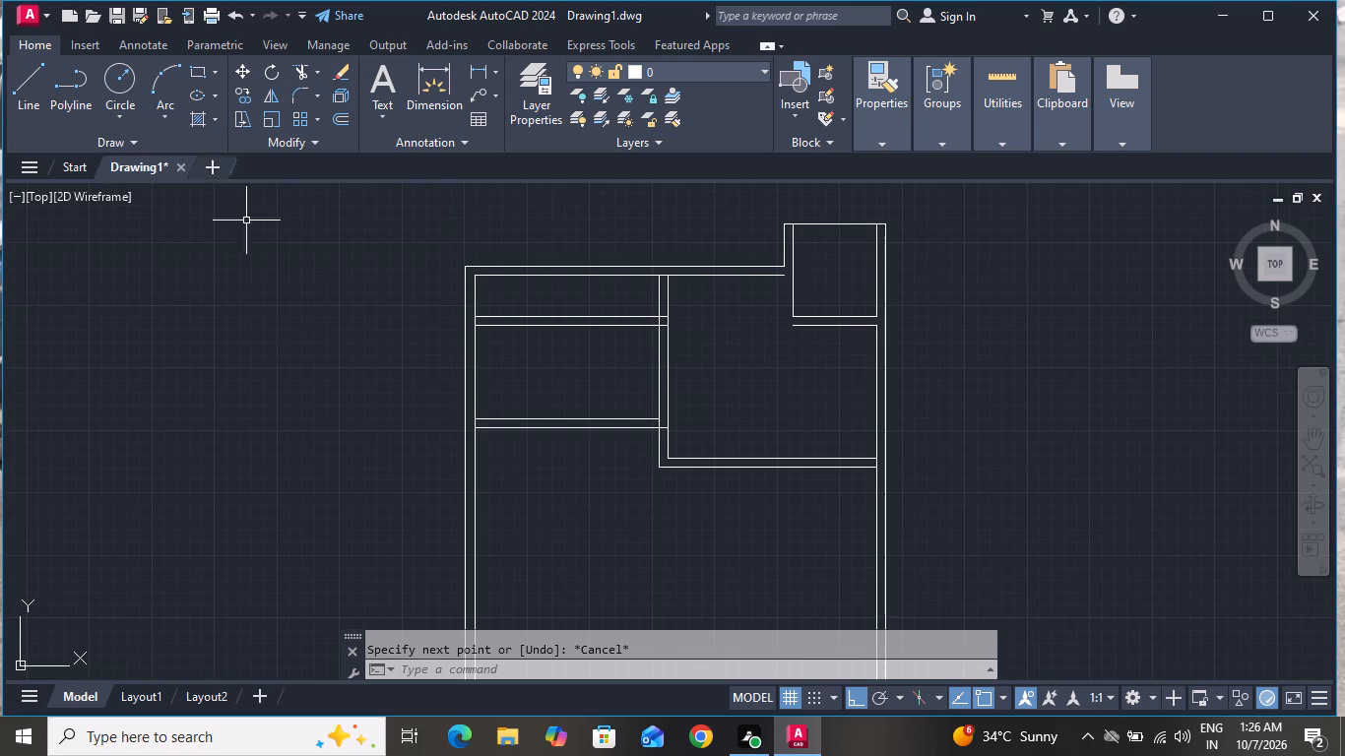
type("ex")
key("space")
key("space")
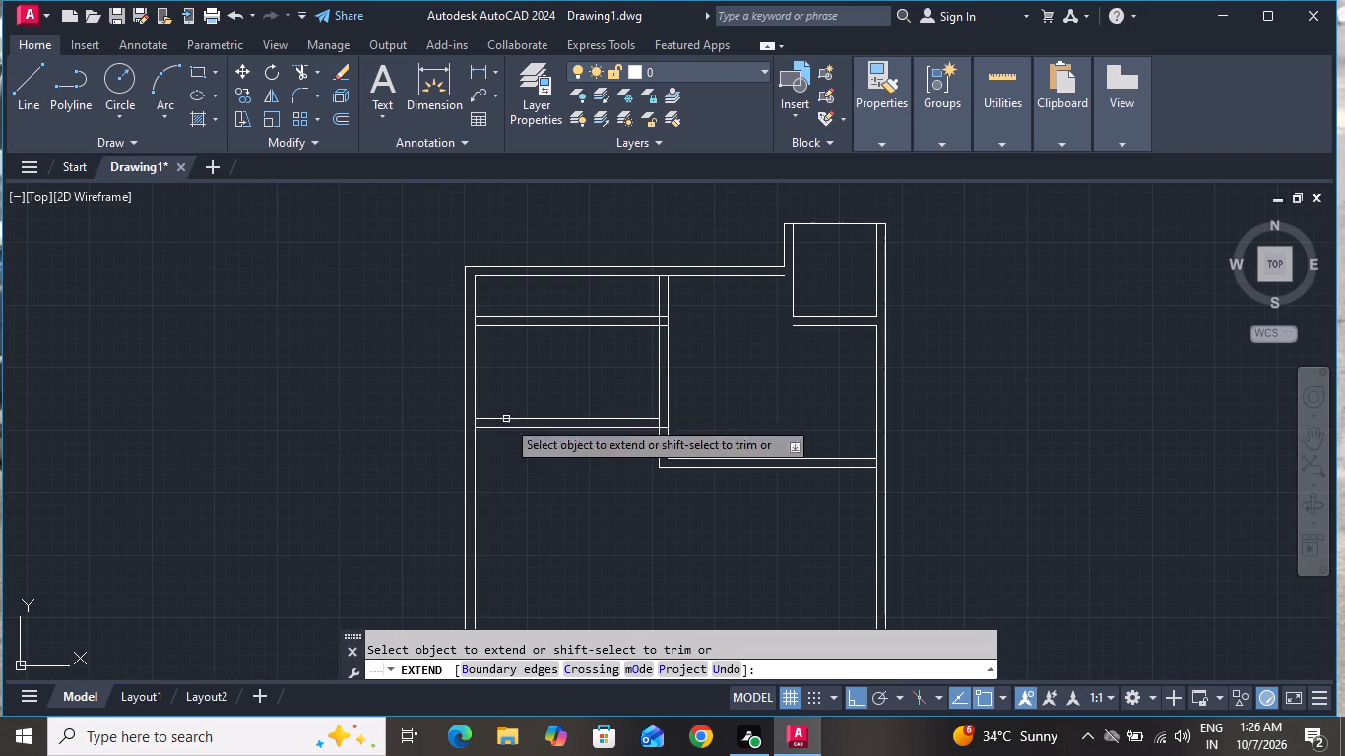
scroll(796, 293, "up", 2)
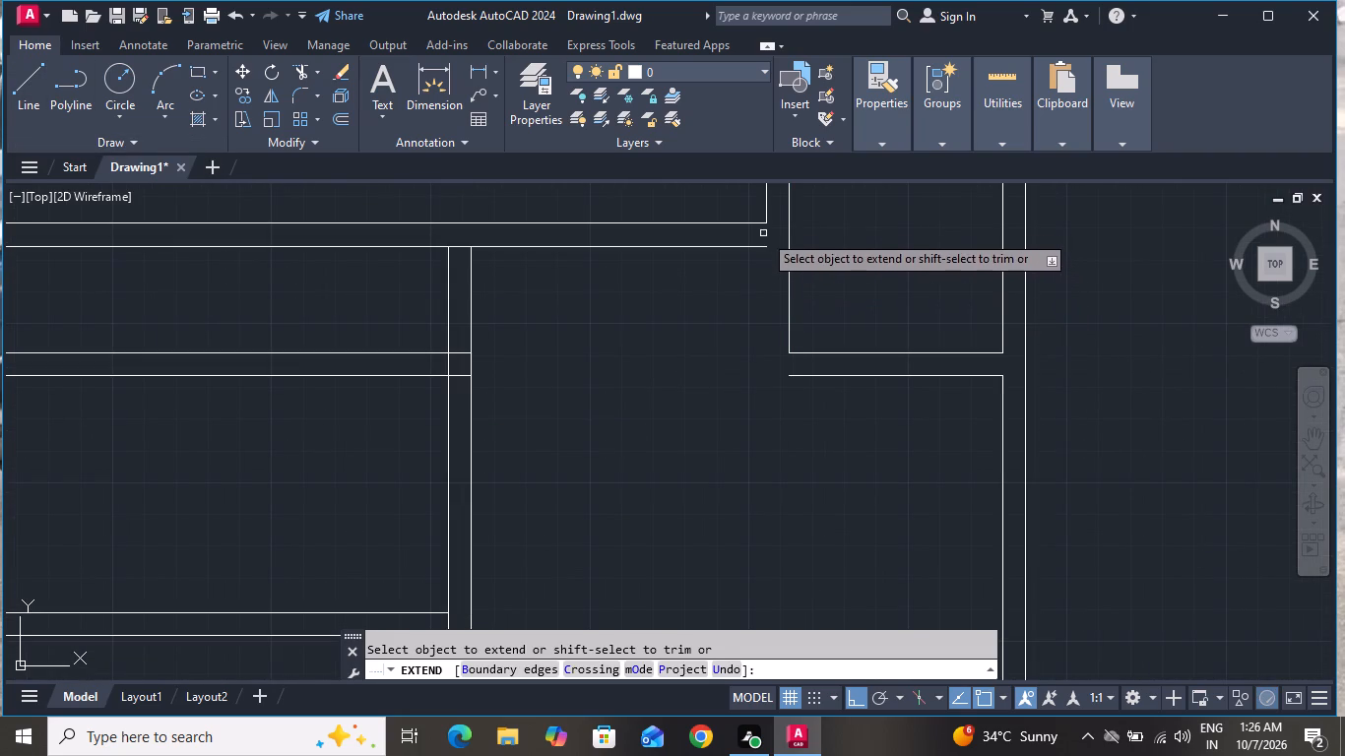
left_click(765, 202)
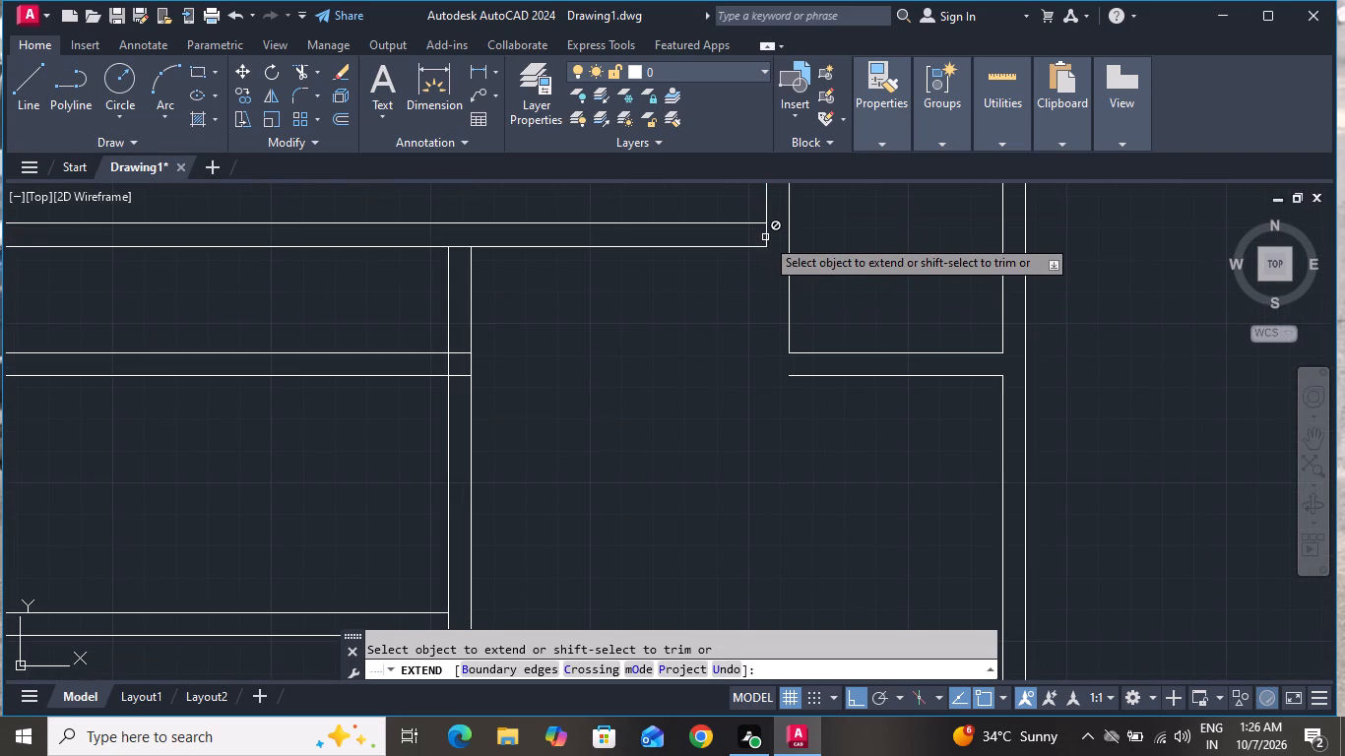
left_click(765, 236)
key("Escape")
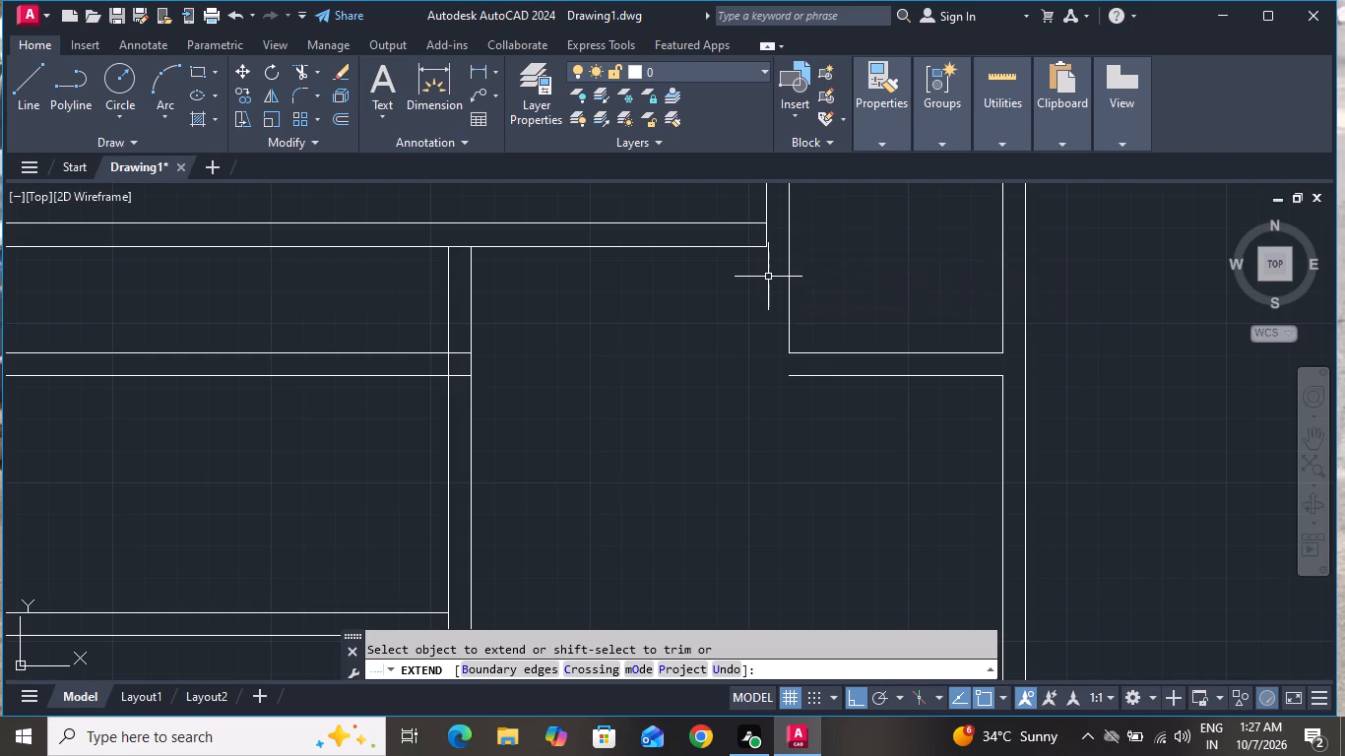
Offset the projecting upper-right room's inner left wall line 9" outward to the left.
type("o")
key("space")
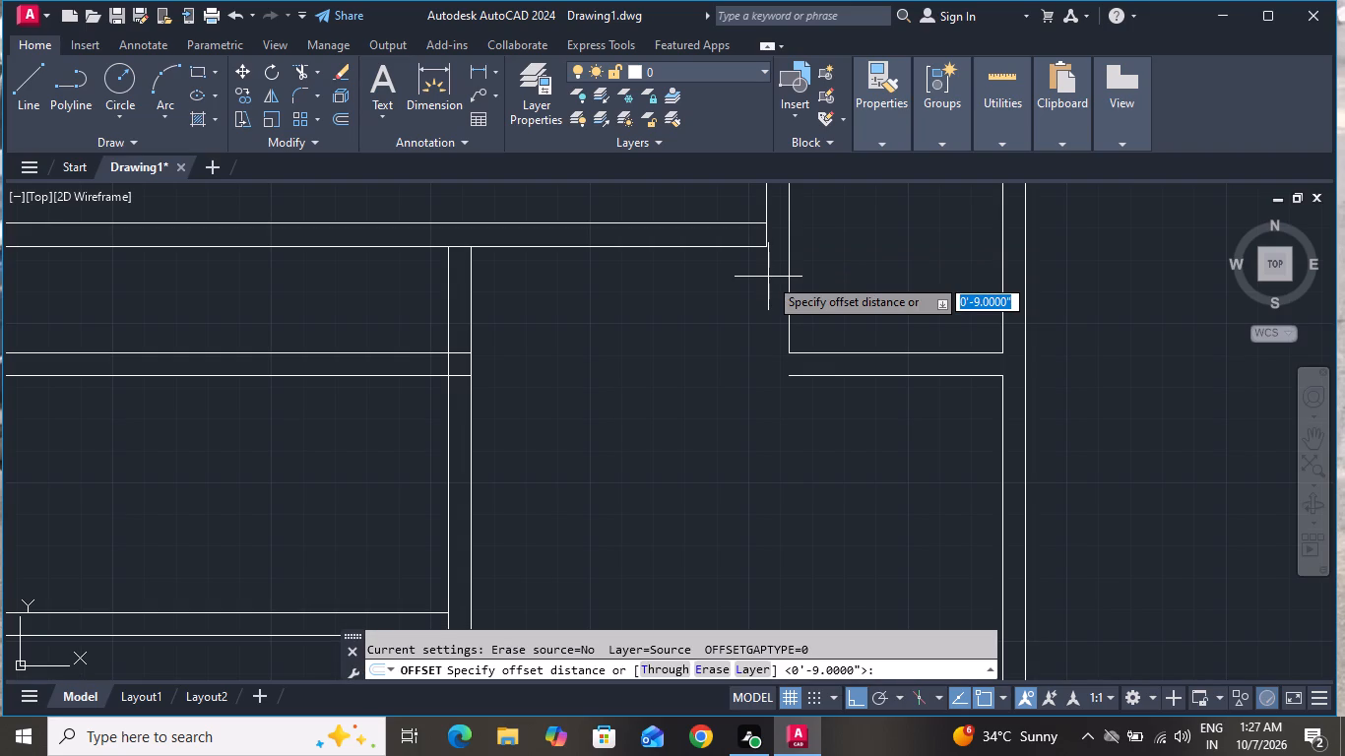
key("9")
key("shift+quotedbl")
key("Return")
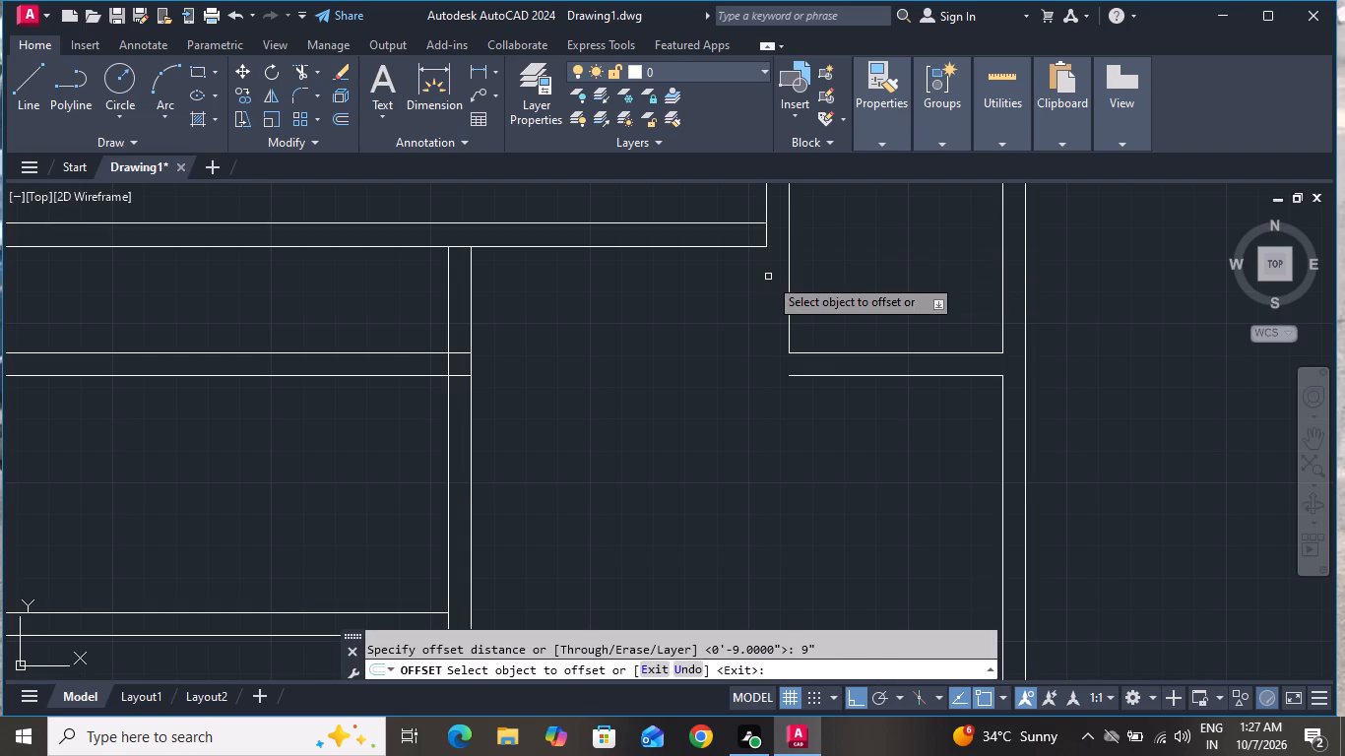
left_click(791, 334)
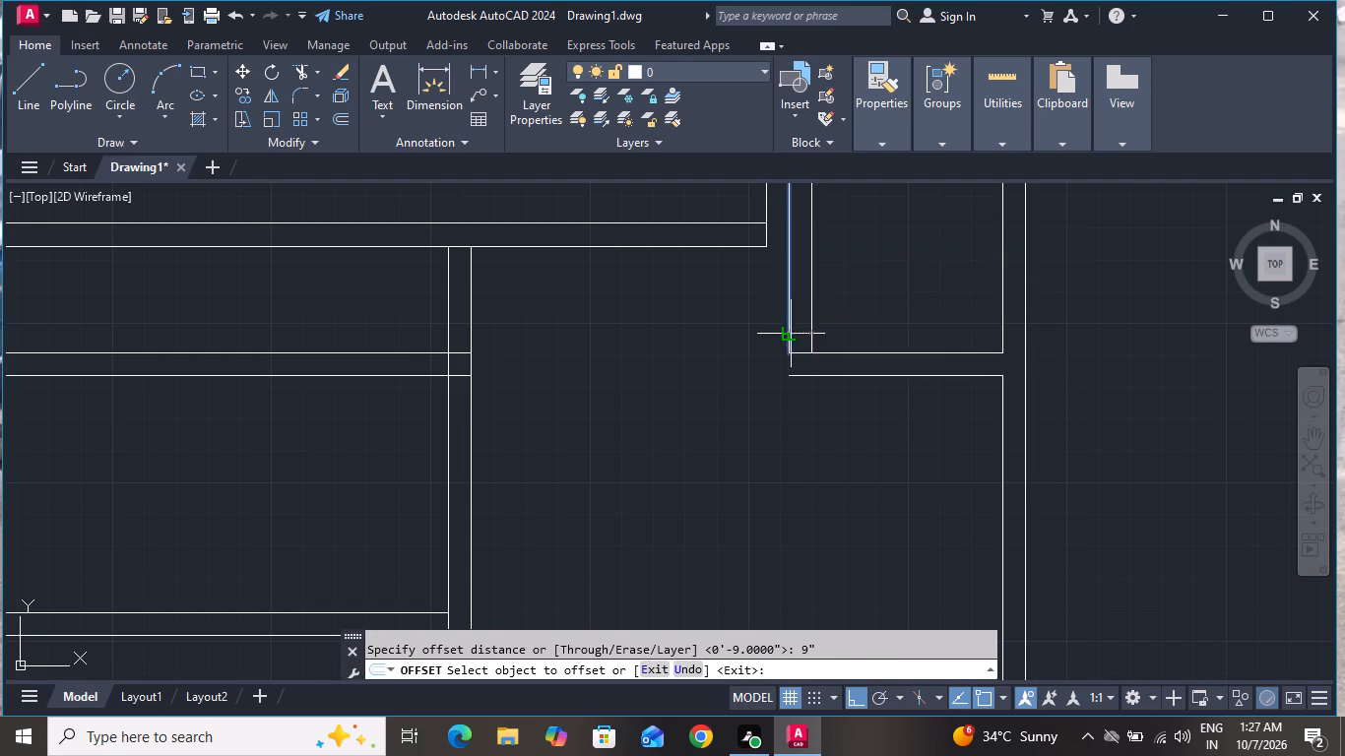
left_click(767, 330)
right_click(786, 421)
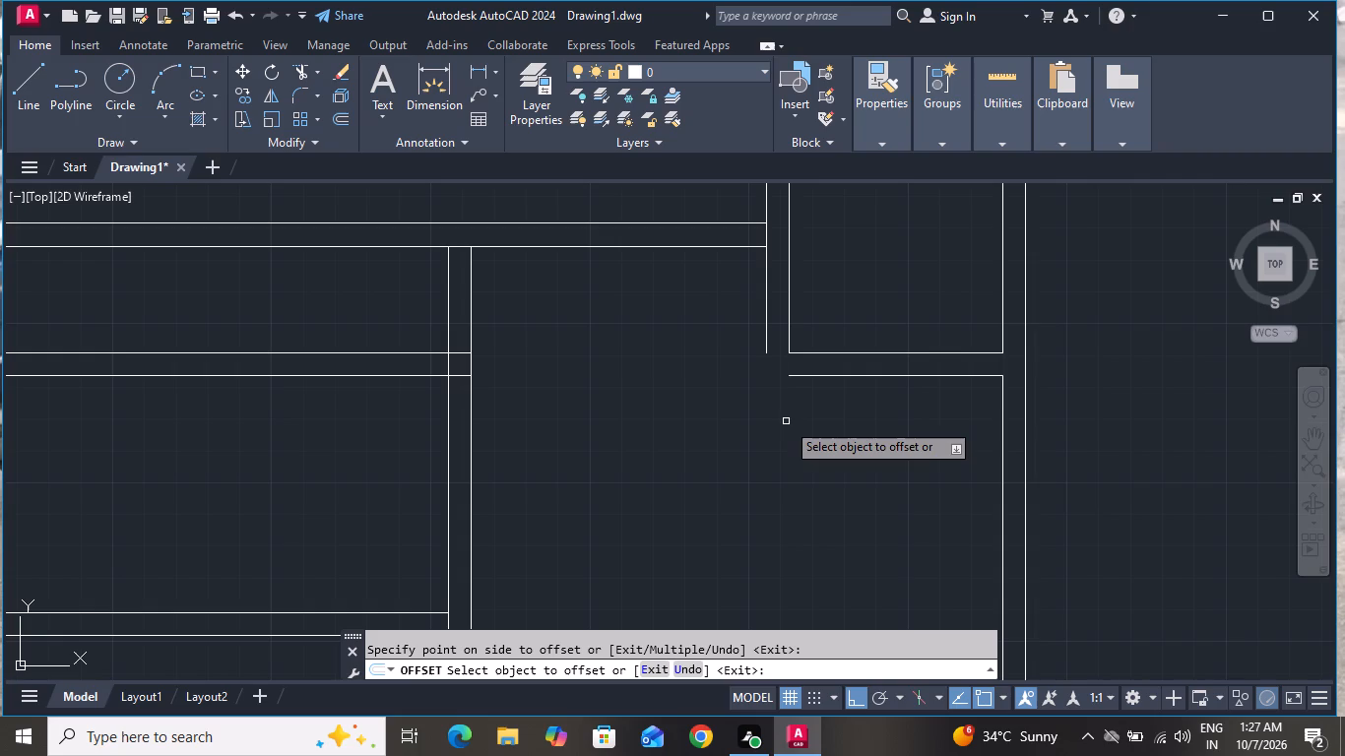
left_click(795, 445)
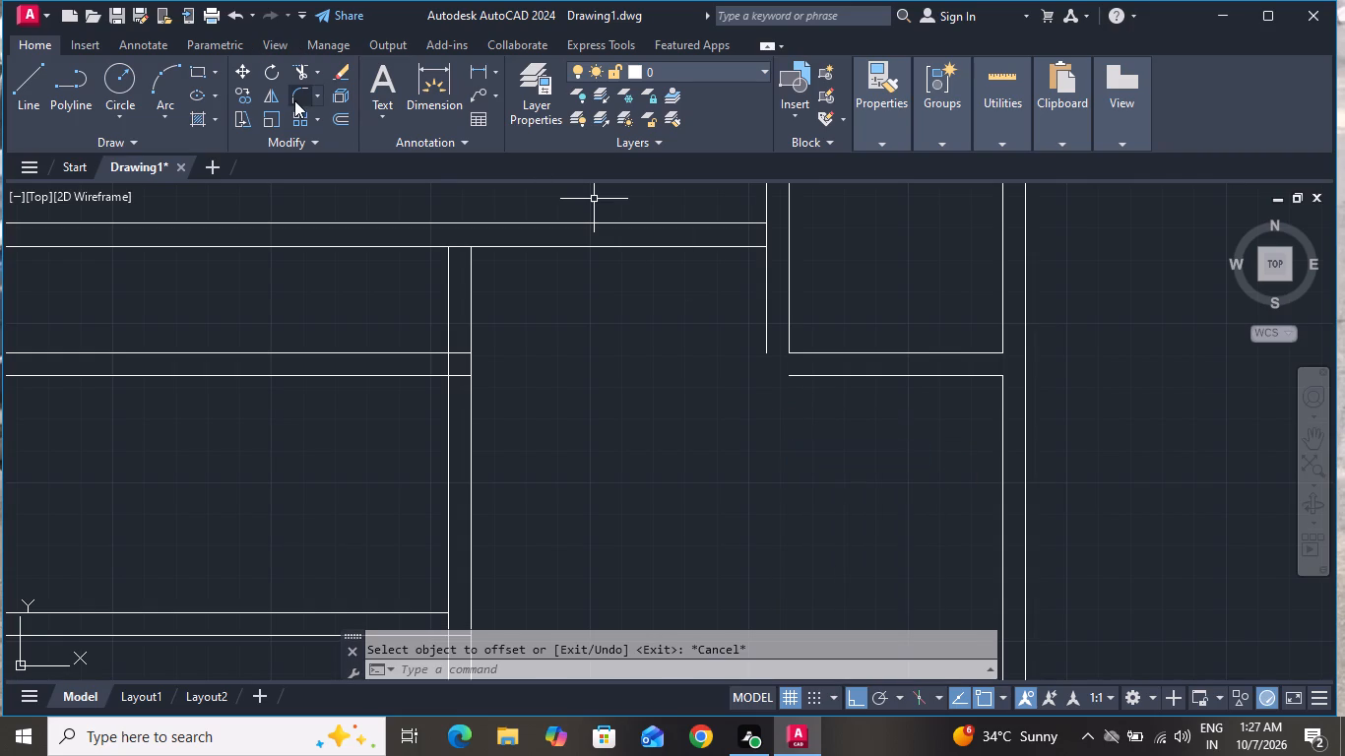
Fillet the projecting room's outer left wall line with its outer bottom wall line to close the lower-left corner.
left_click(294, 100)
left_click(768, 314)
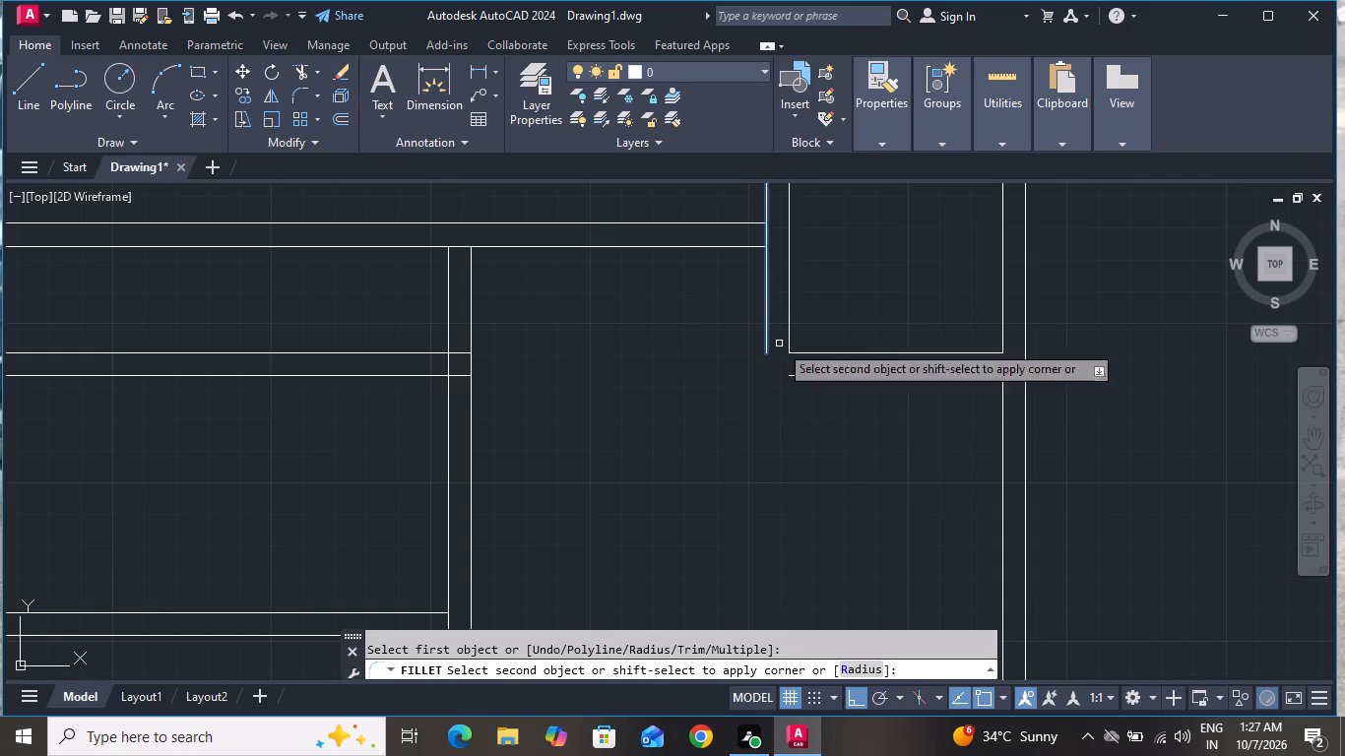
left_click(824, 374)
Offset the lower line of the left rooms' lower horizontal partition 6' downward.
scroll(709, 404, "down", 1)
scroll(709, 403, "up", 1)
scroll(709, 403, "down", 1)
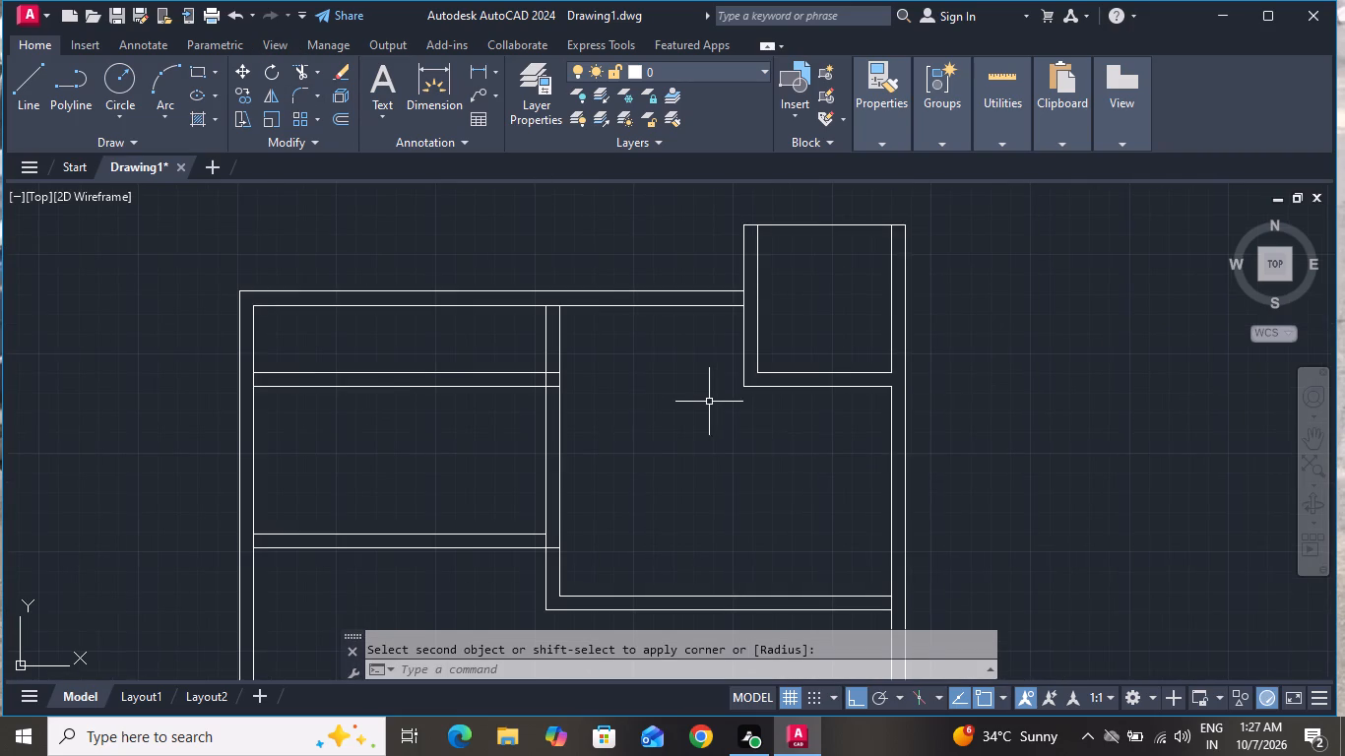
scroll(709, 402, "down", 1)
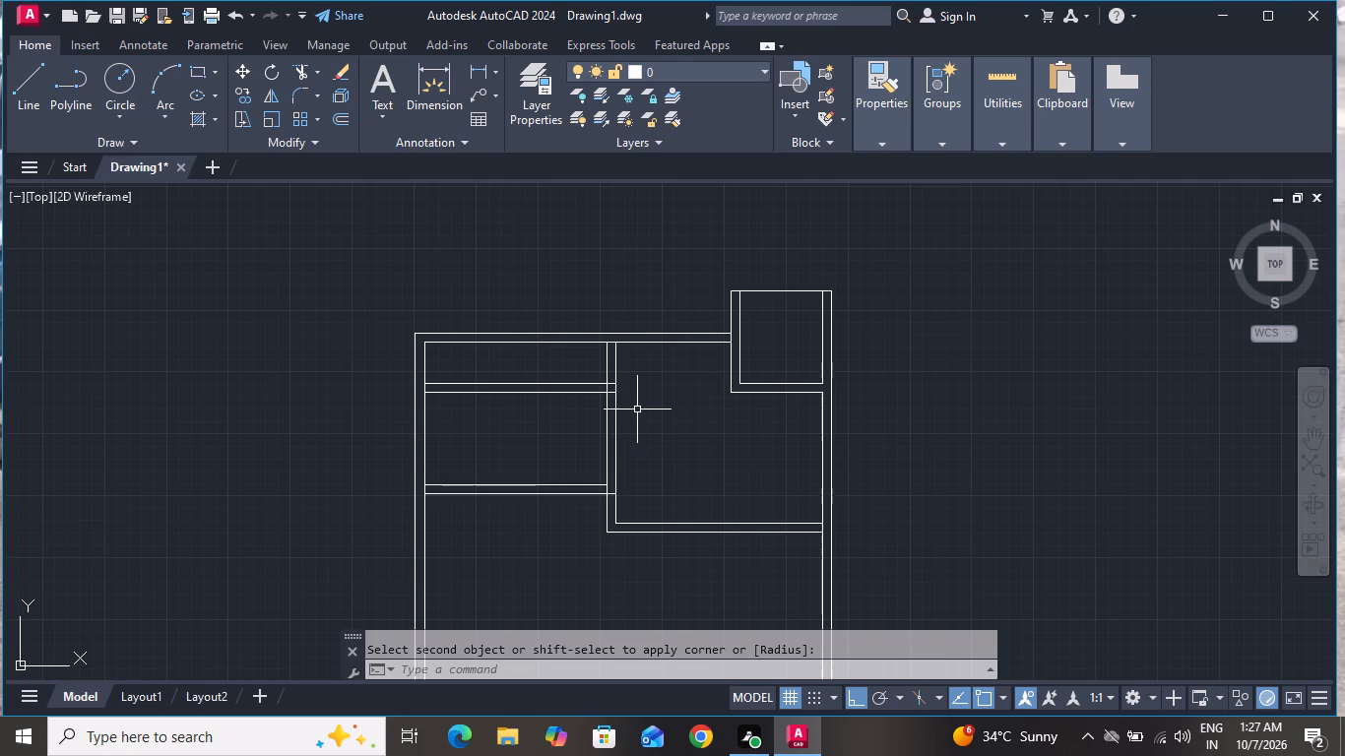
type("o")
key("space")
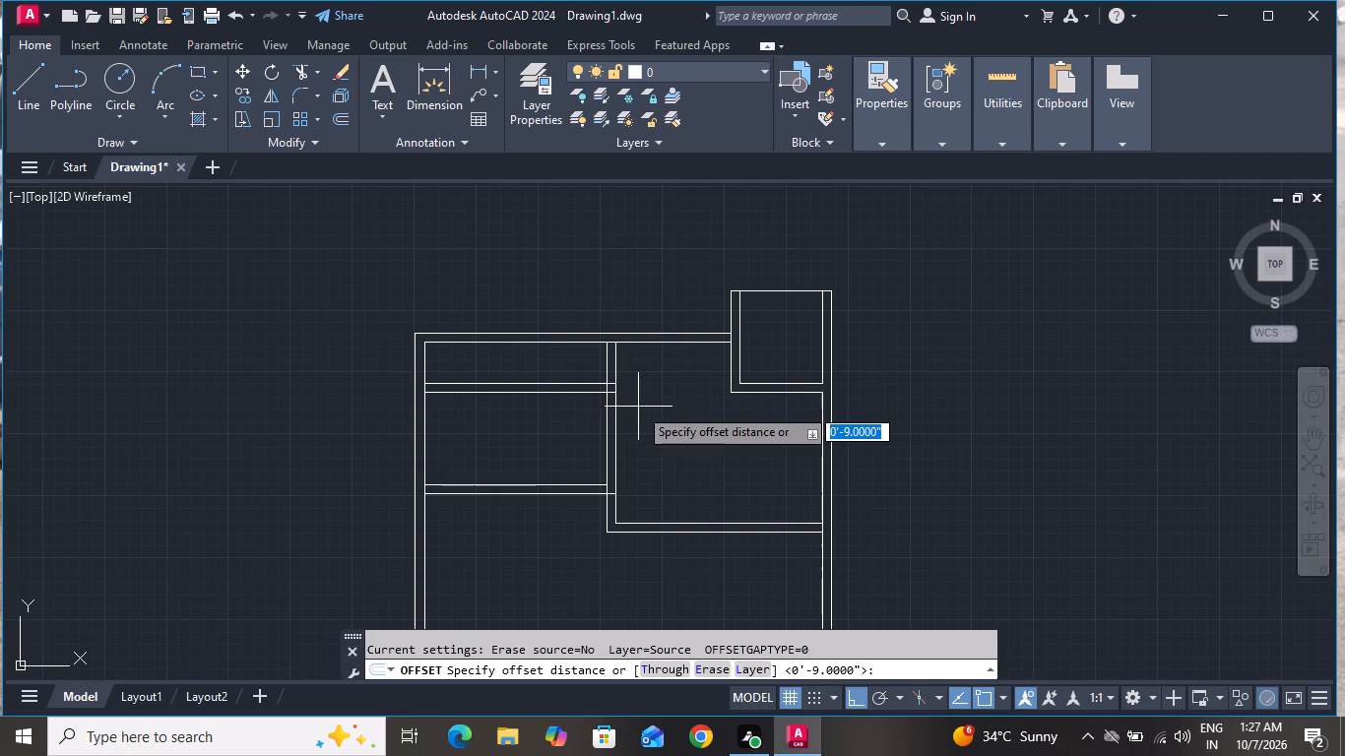
type("6'")
key("Return")
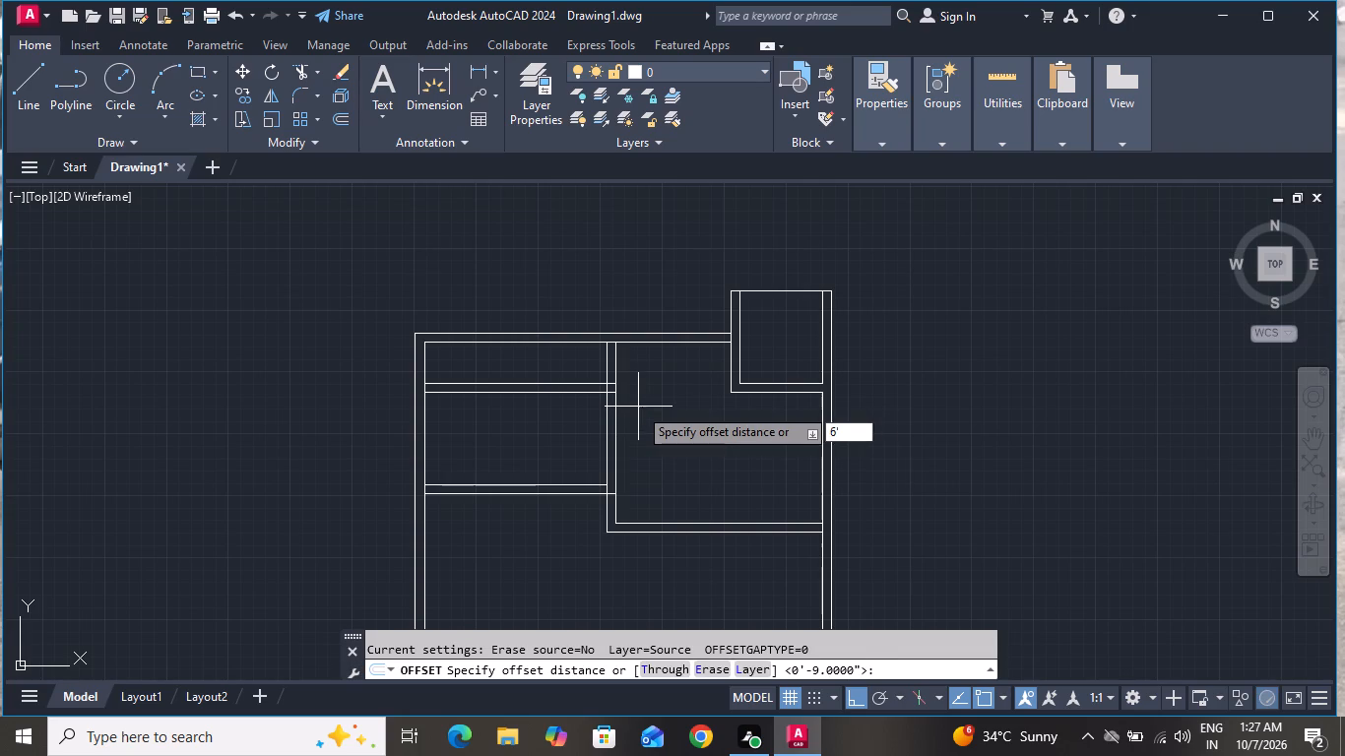
scroll(594, 506, "up", 3)
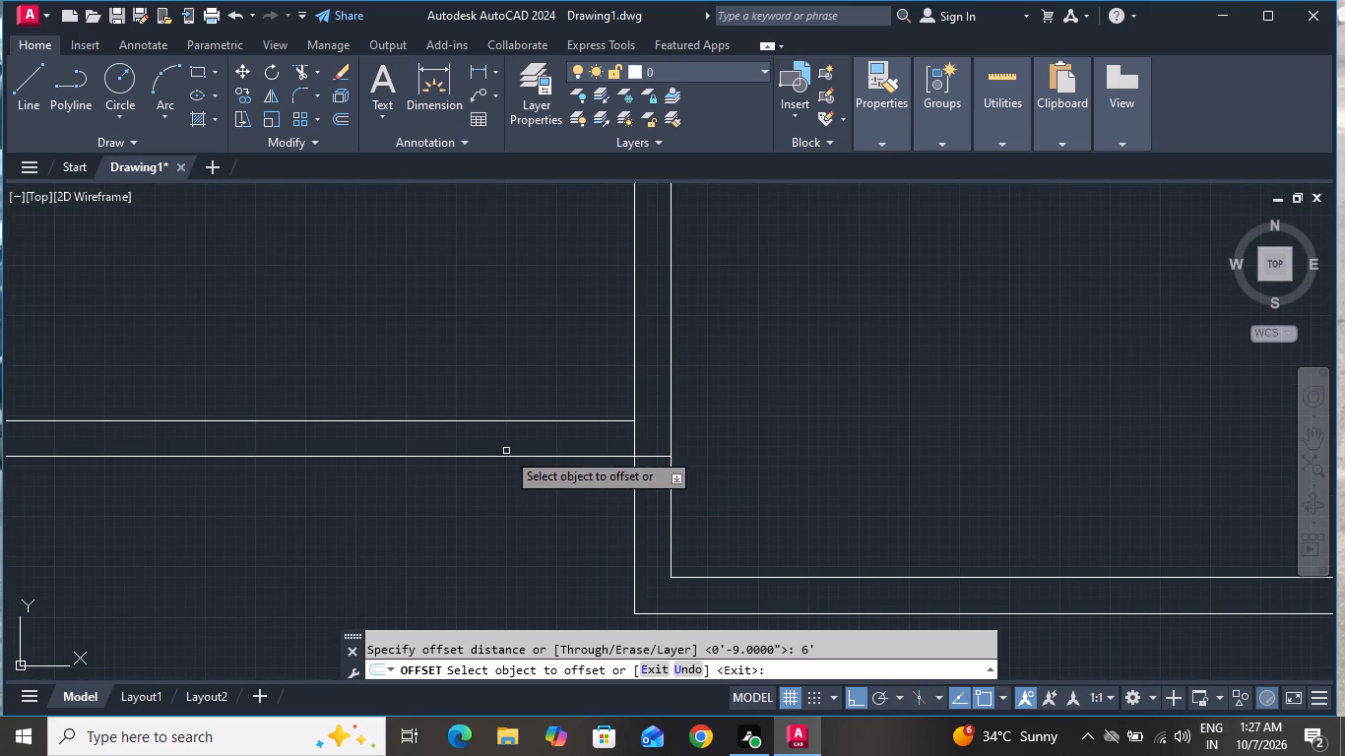
left_click(505, 457)
left_click(527, 583)
scroll(559, 385, "down", 2)
scroll(564, 352, "up", 1)
scroll(568, 322, "down", 1)
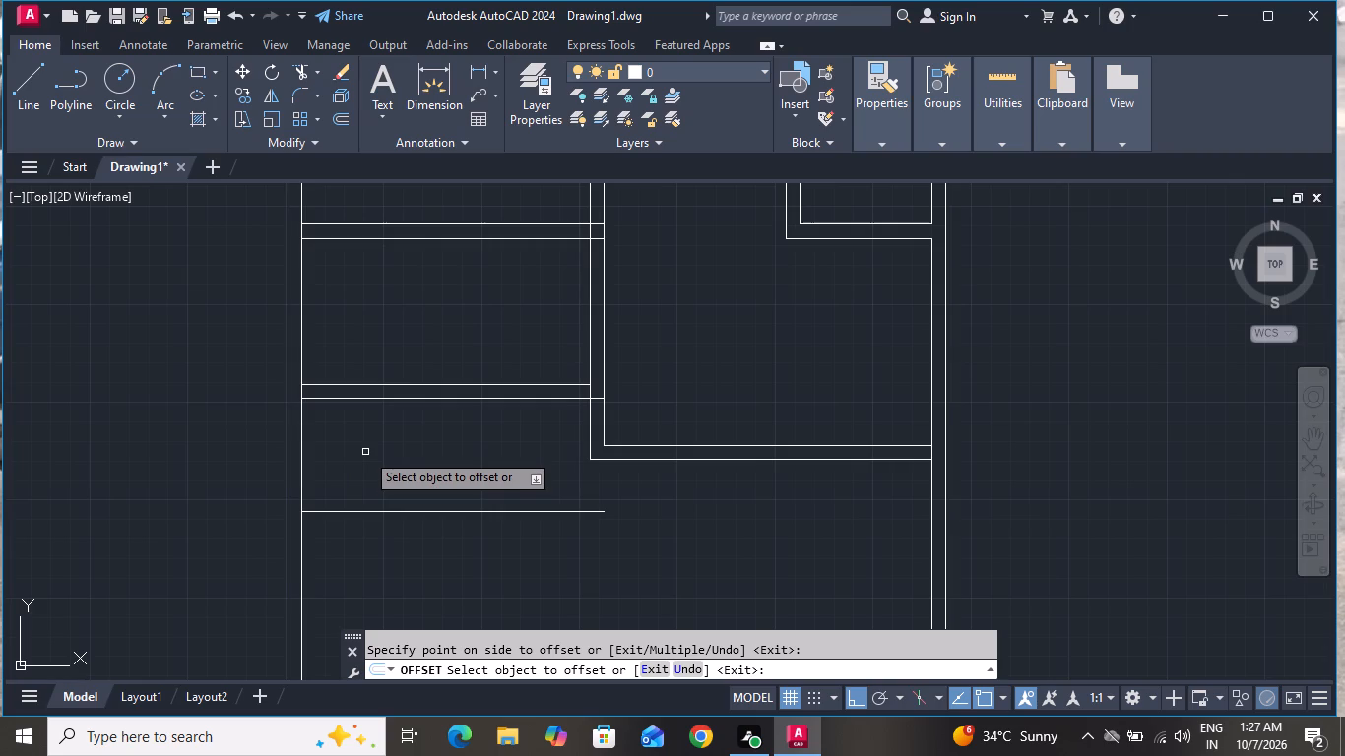
left_click(301, 465)
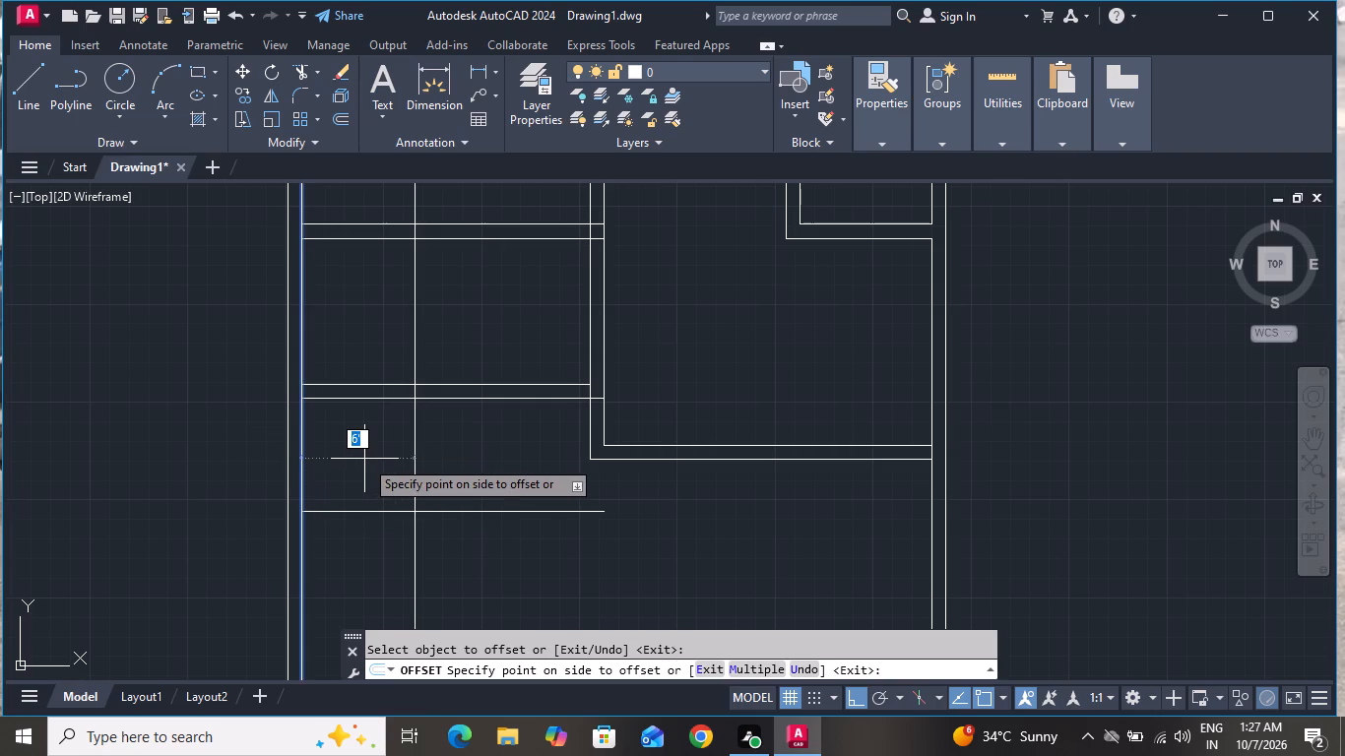
key("ctrl+z")
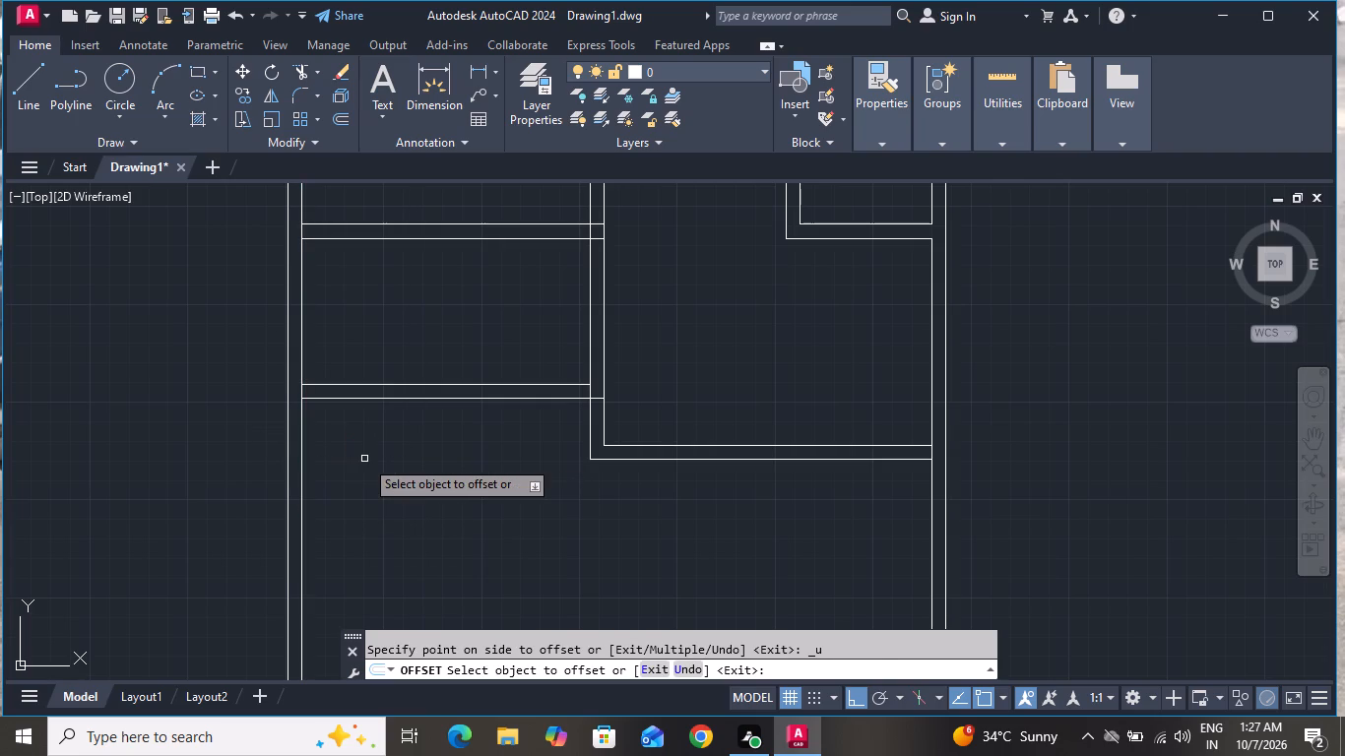
left_click(433, 398)
left_click(424, 481)
right_click(429, 468)
left_click(450, 496)
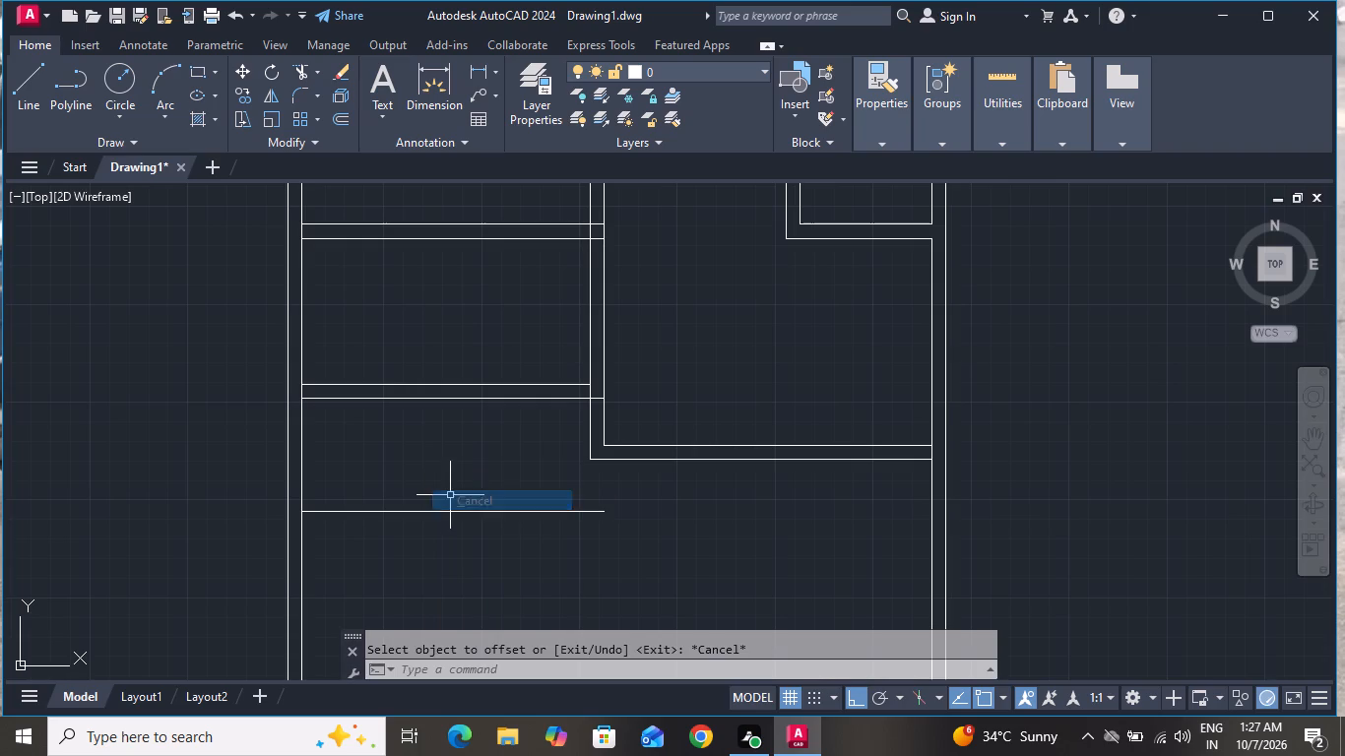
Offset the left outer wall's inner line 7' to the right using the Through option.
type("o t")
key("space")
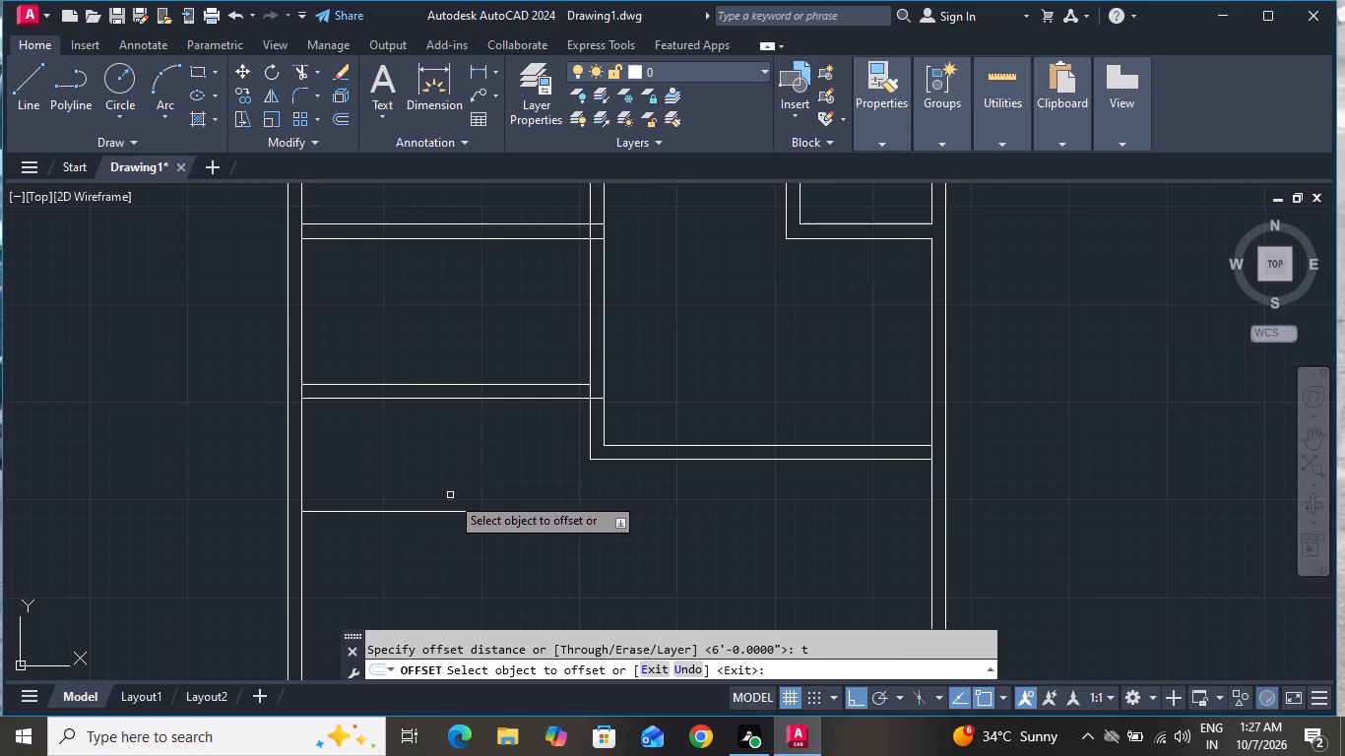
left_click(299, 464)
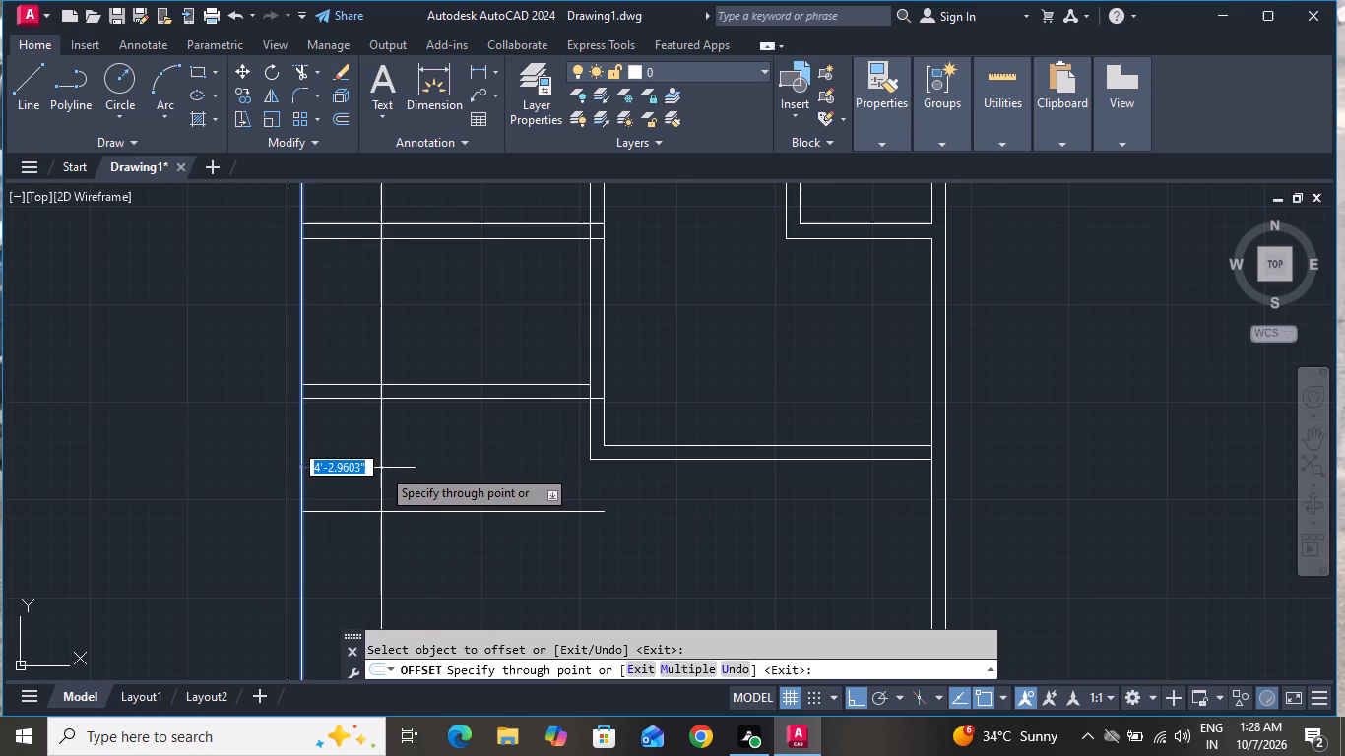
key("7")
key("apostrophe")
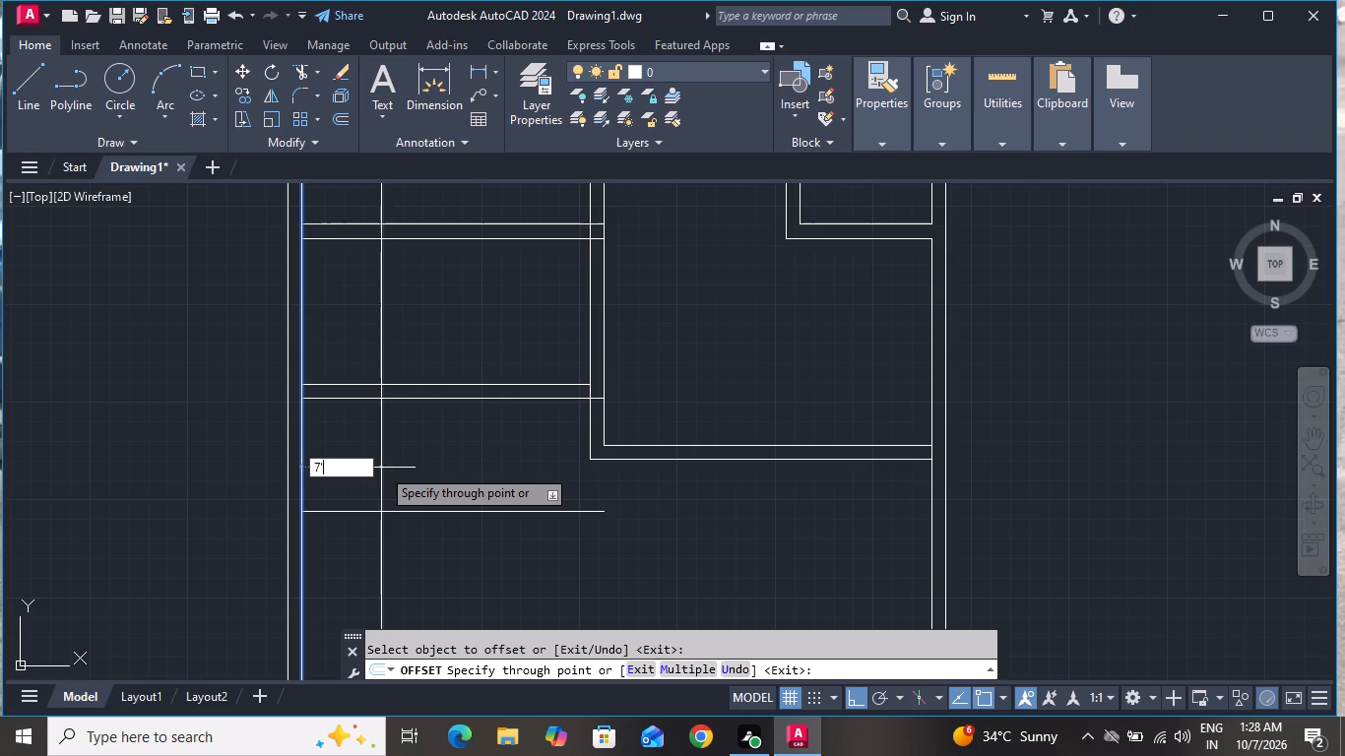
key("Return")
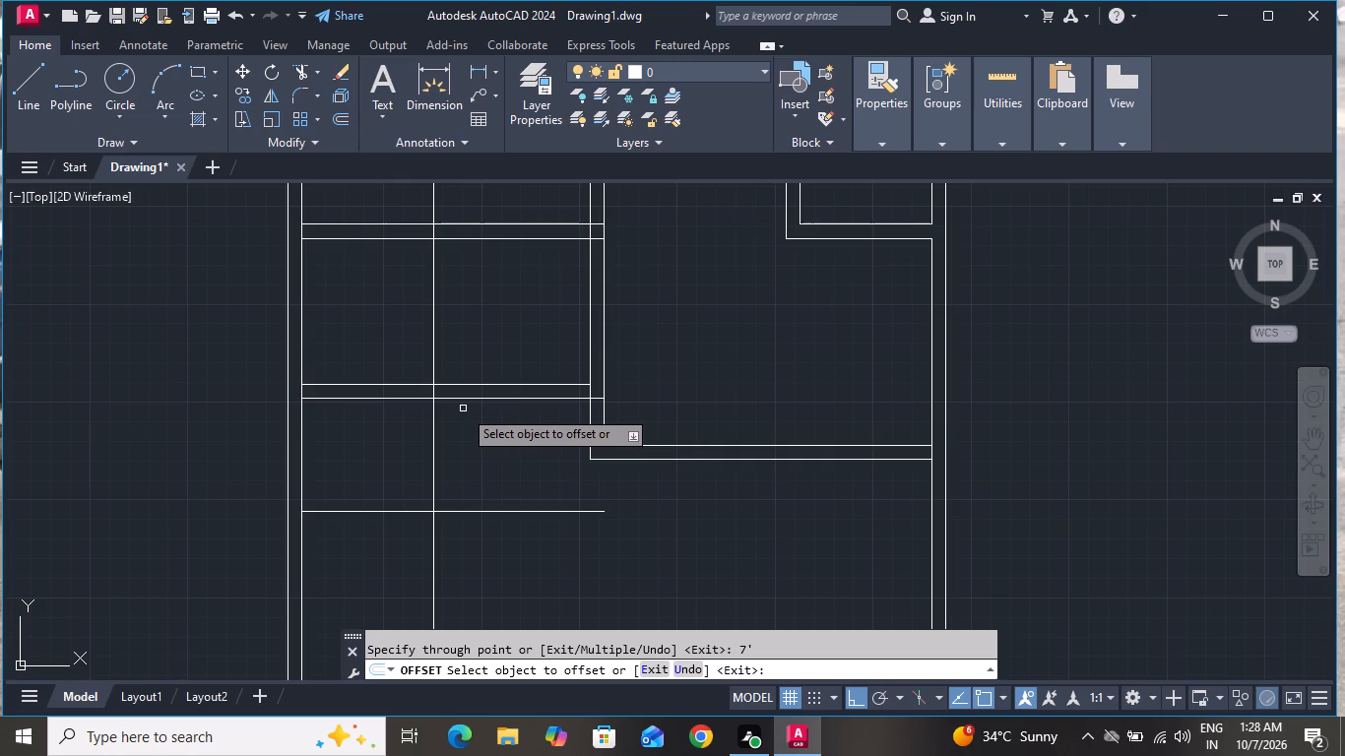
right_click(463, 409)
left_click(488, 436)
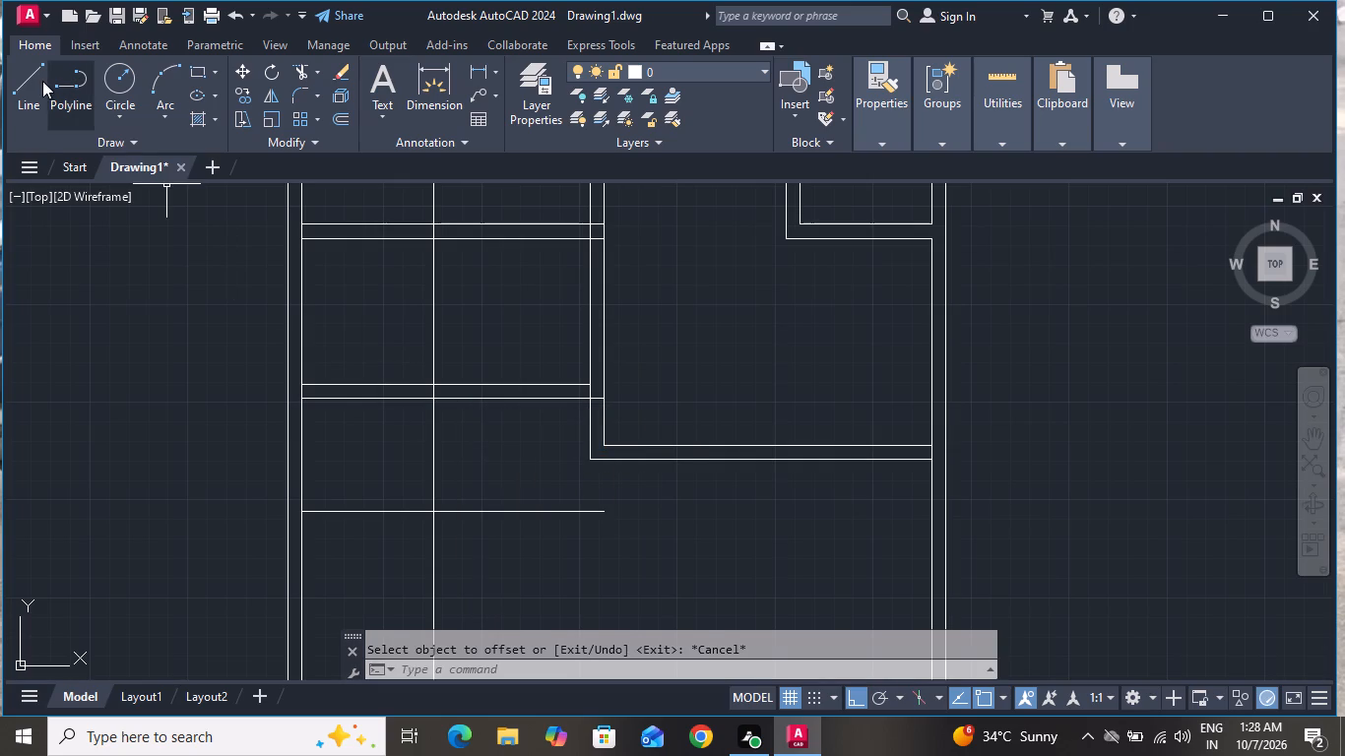
Draw a 6' vertical line from the lower partition's bottom line to the offset line below, between the left wall and the 7' offset line.
left_click(29, 81)
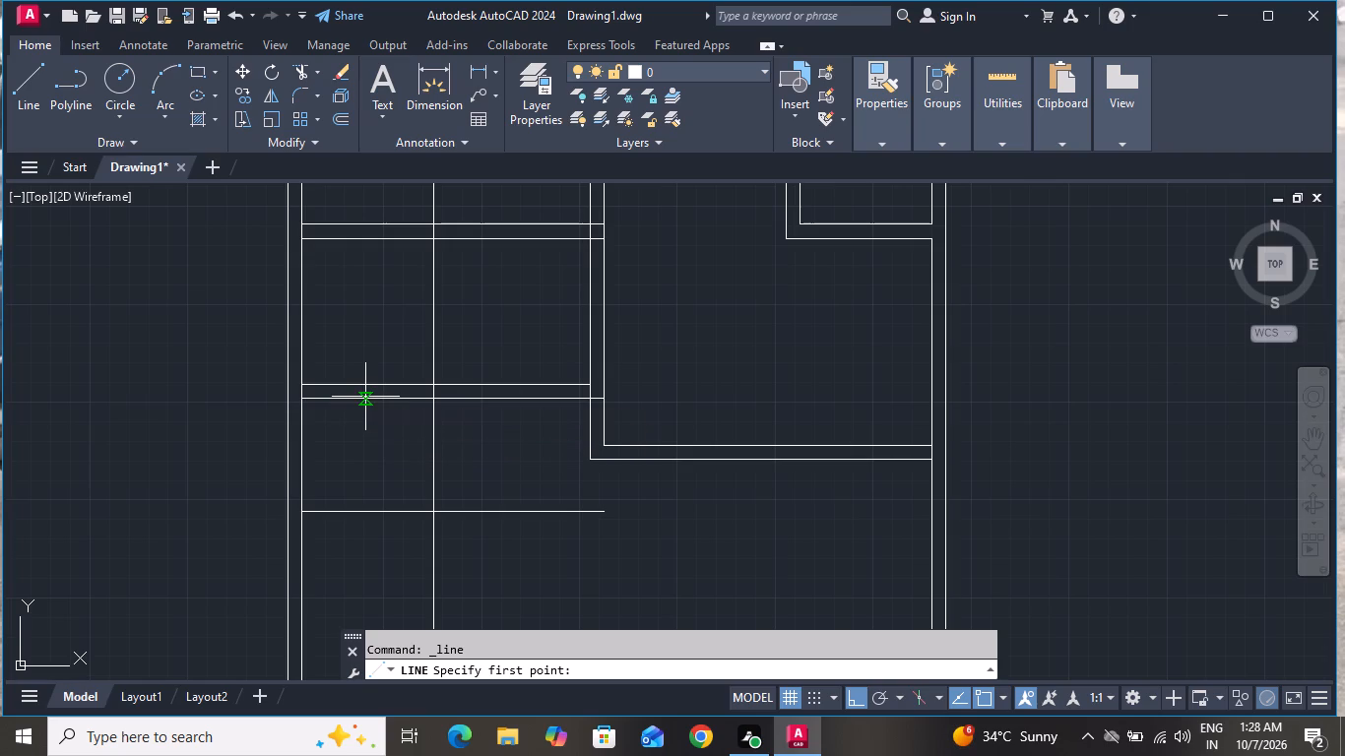
left_click(365, 397)
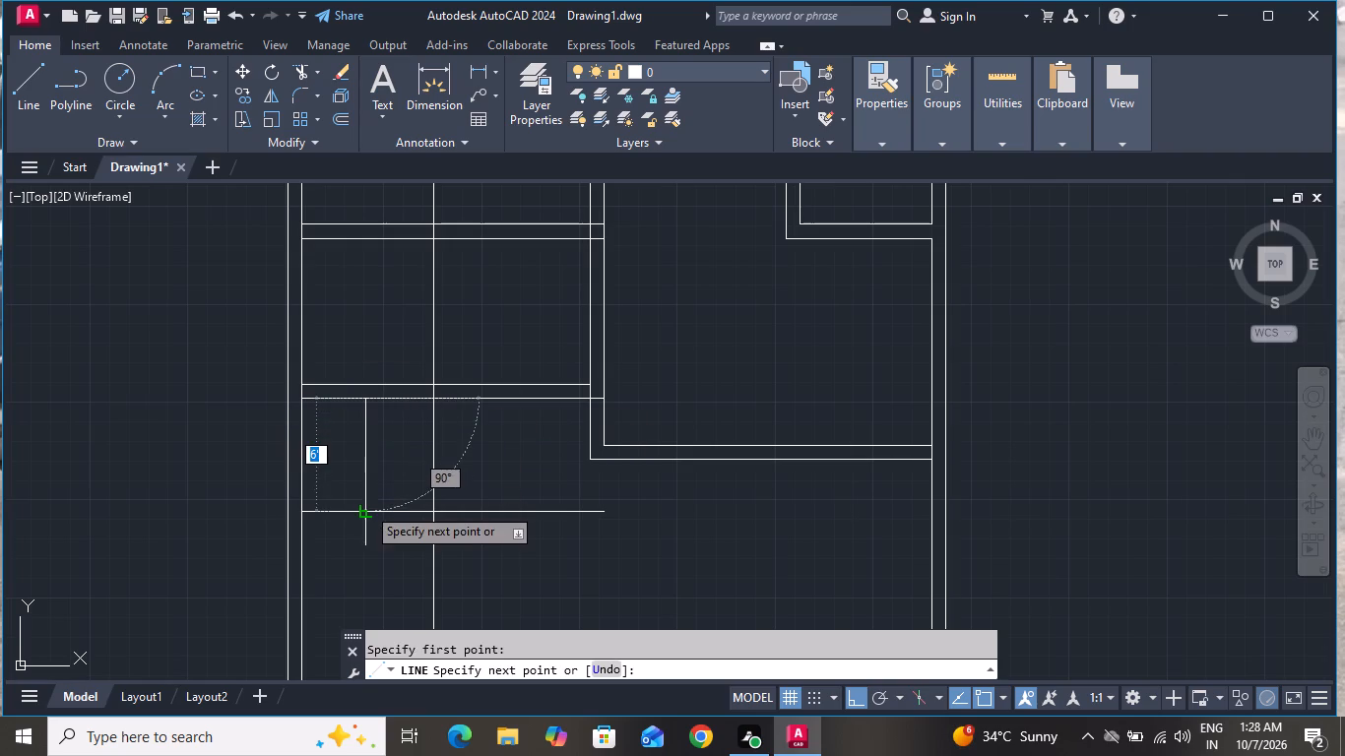
left_click(366, 509)
right_click(369, 501)
left_click(454, 305)
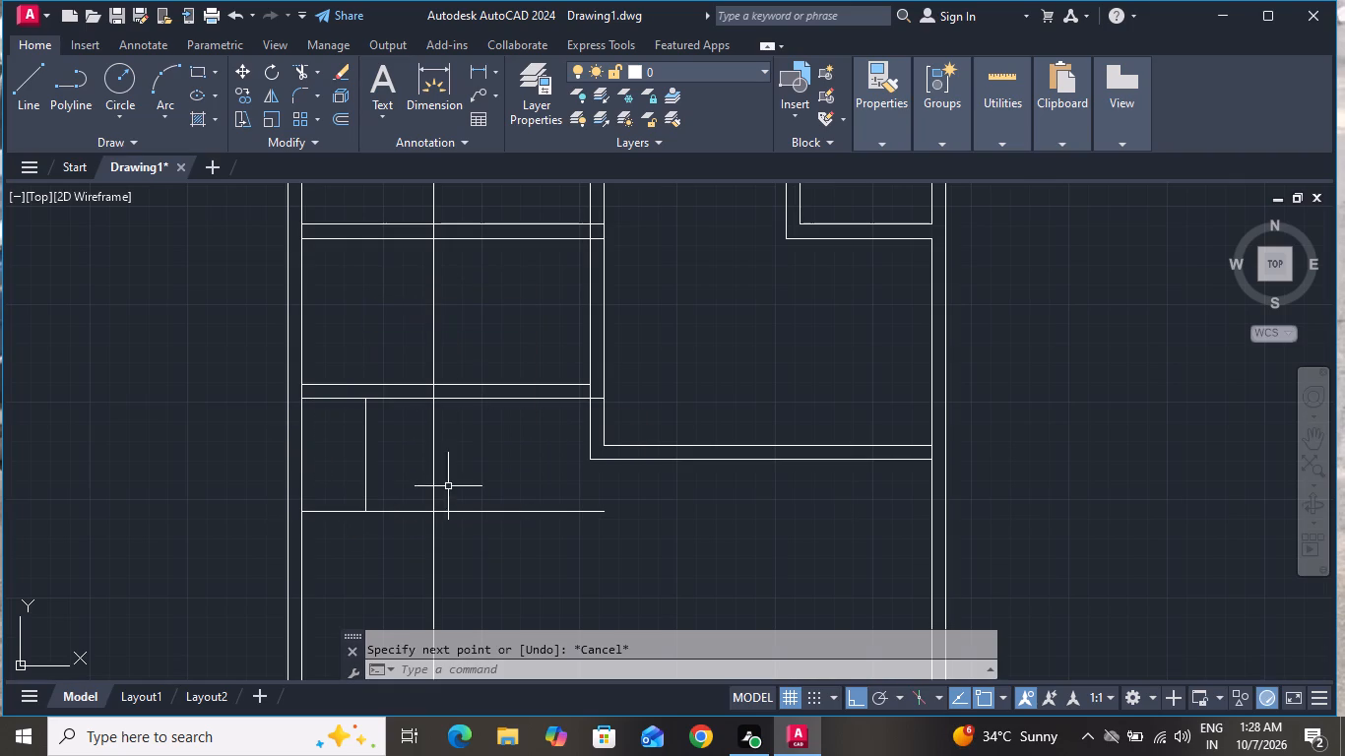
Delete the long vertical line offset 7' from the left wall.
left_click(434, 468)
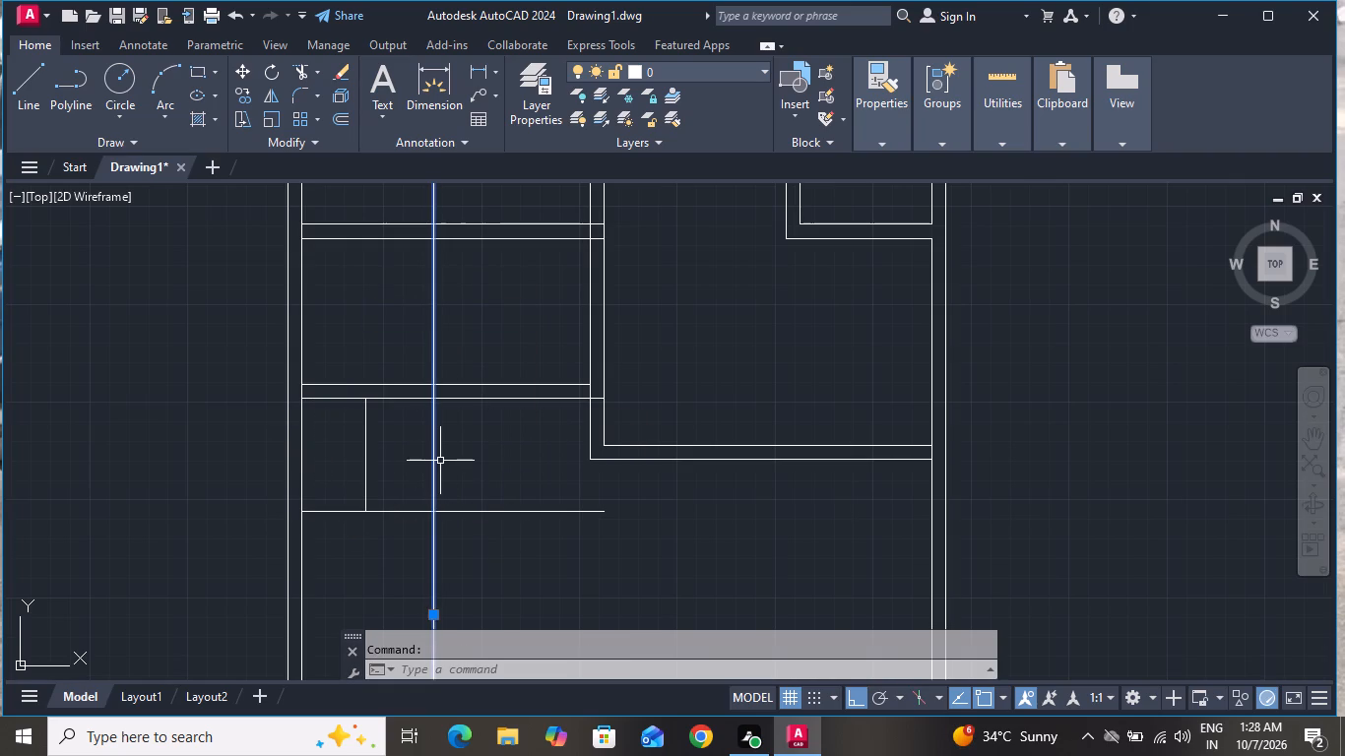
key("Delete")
Offset the short vertical line below the lower partition 7' to the right using the Through option.
type("o t")
key("space")
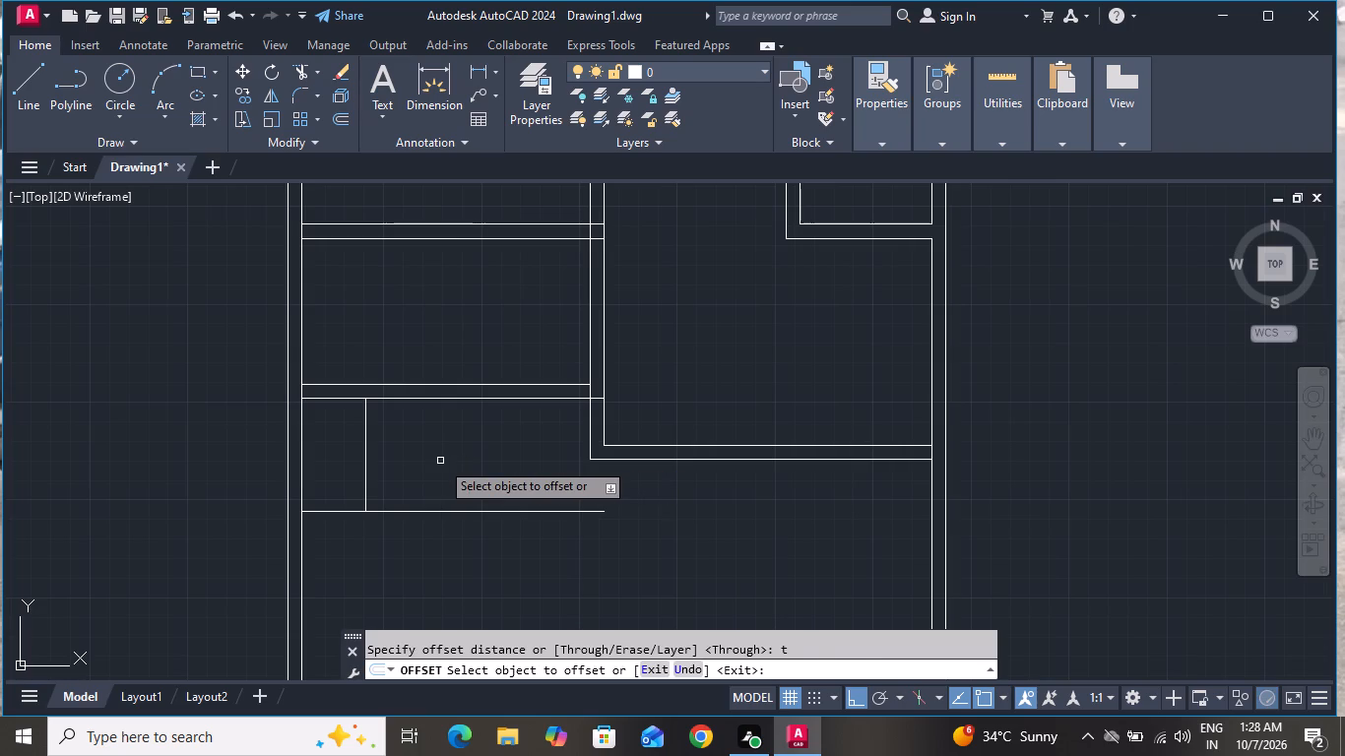
left_click(367, 484)
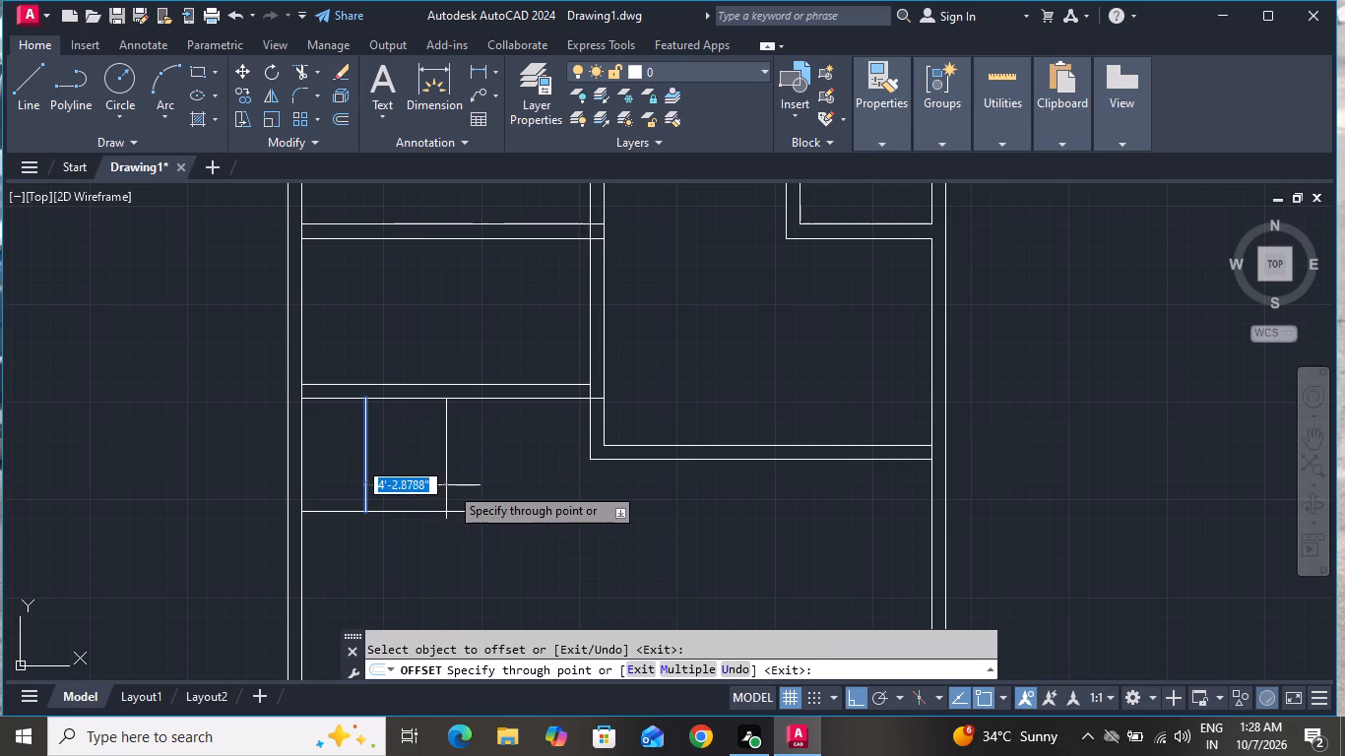
type("7'")
key("Return")
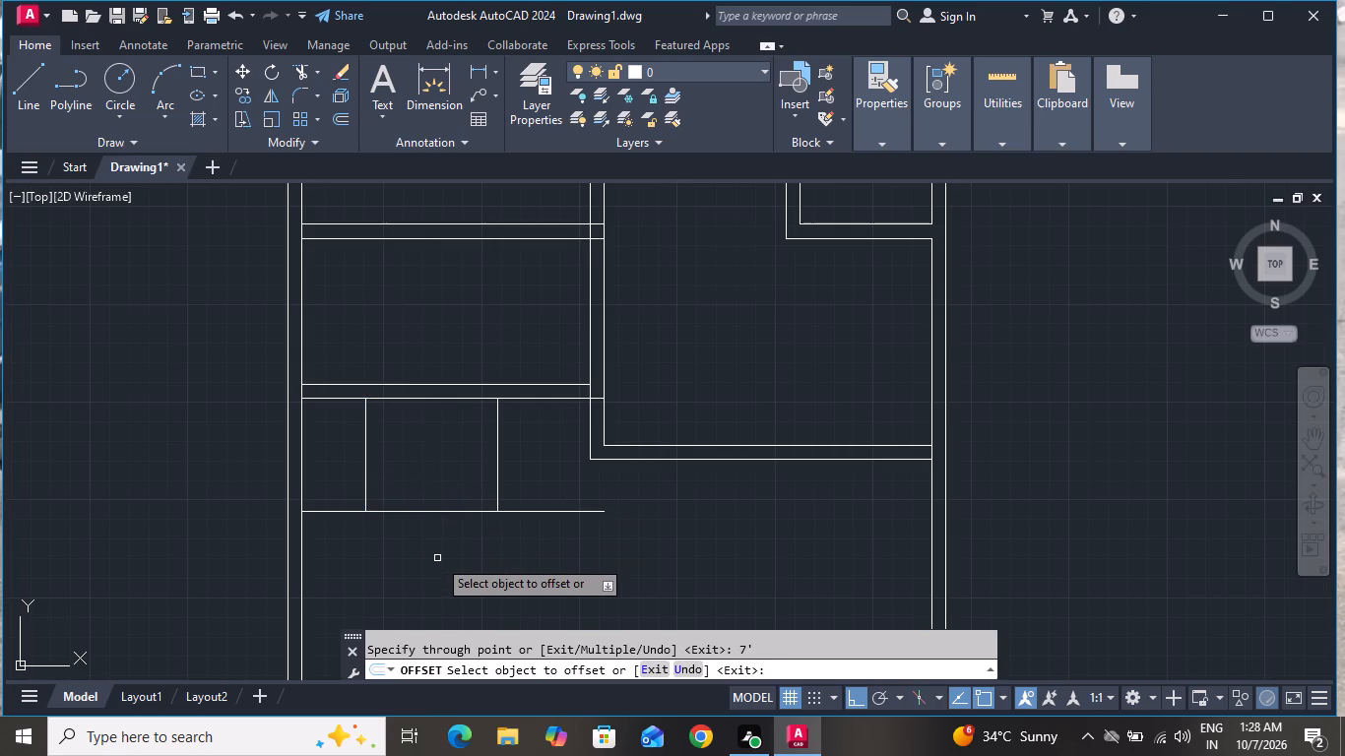
Offset the right short vertical line 9" to the right and the left one 9" to the left for wall thickness.
left_click(501, 454)
left_click(497, 453)
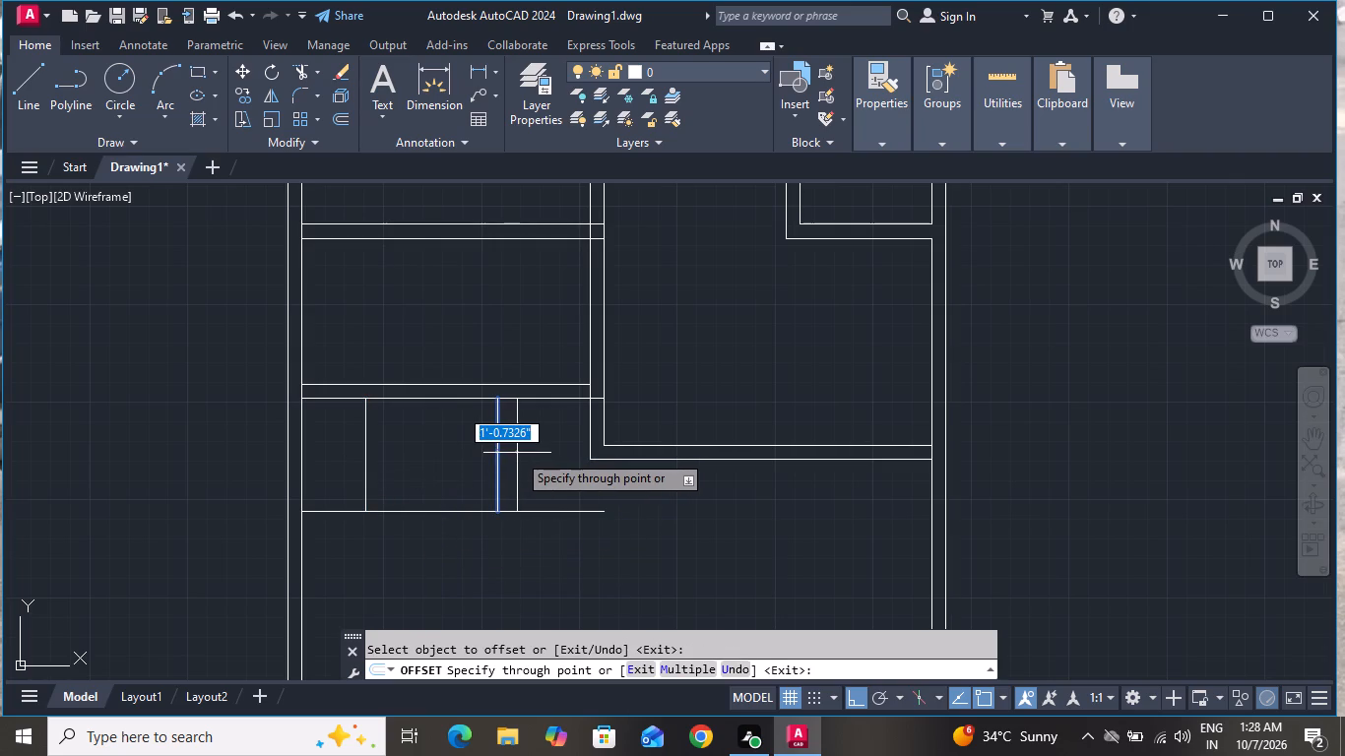
key("9")
key("shift+quotedbl")
key("Return")
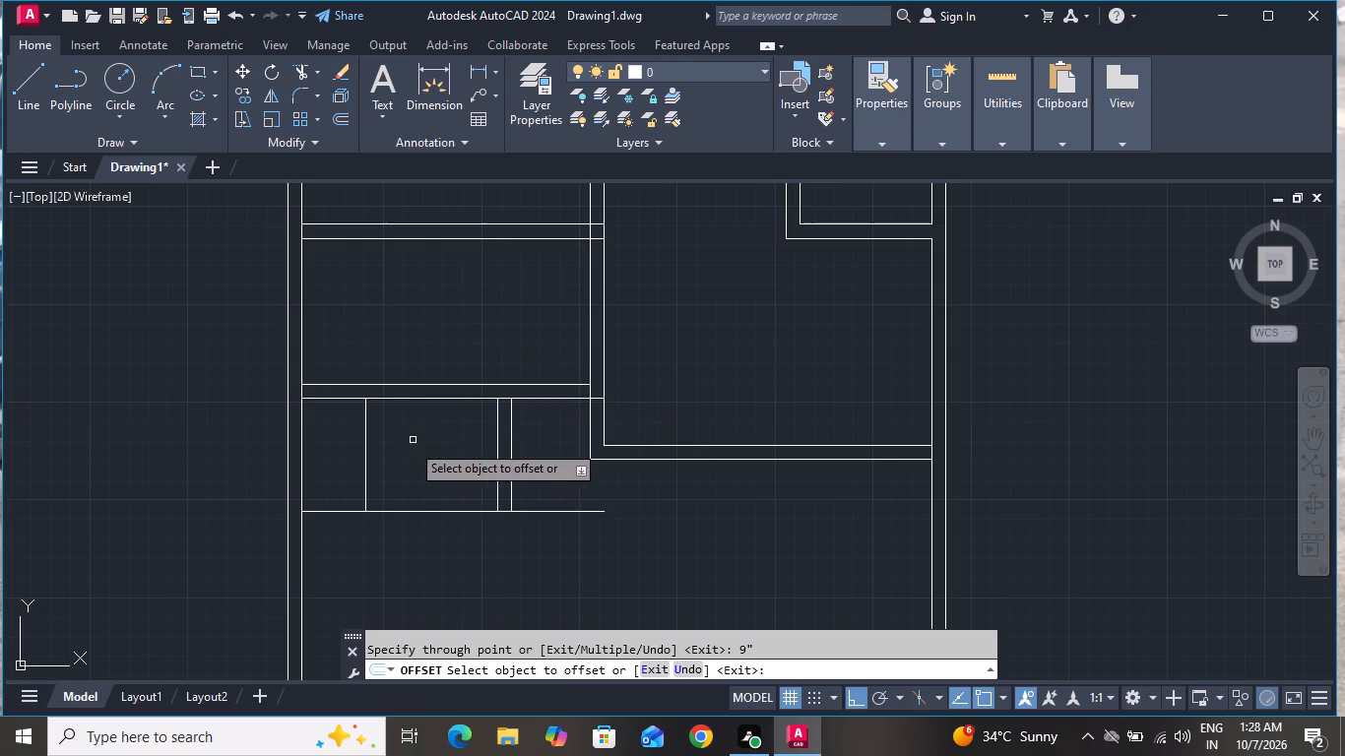
left_click(363, 452)
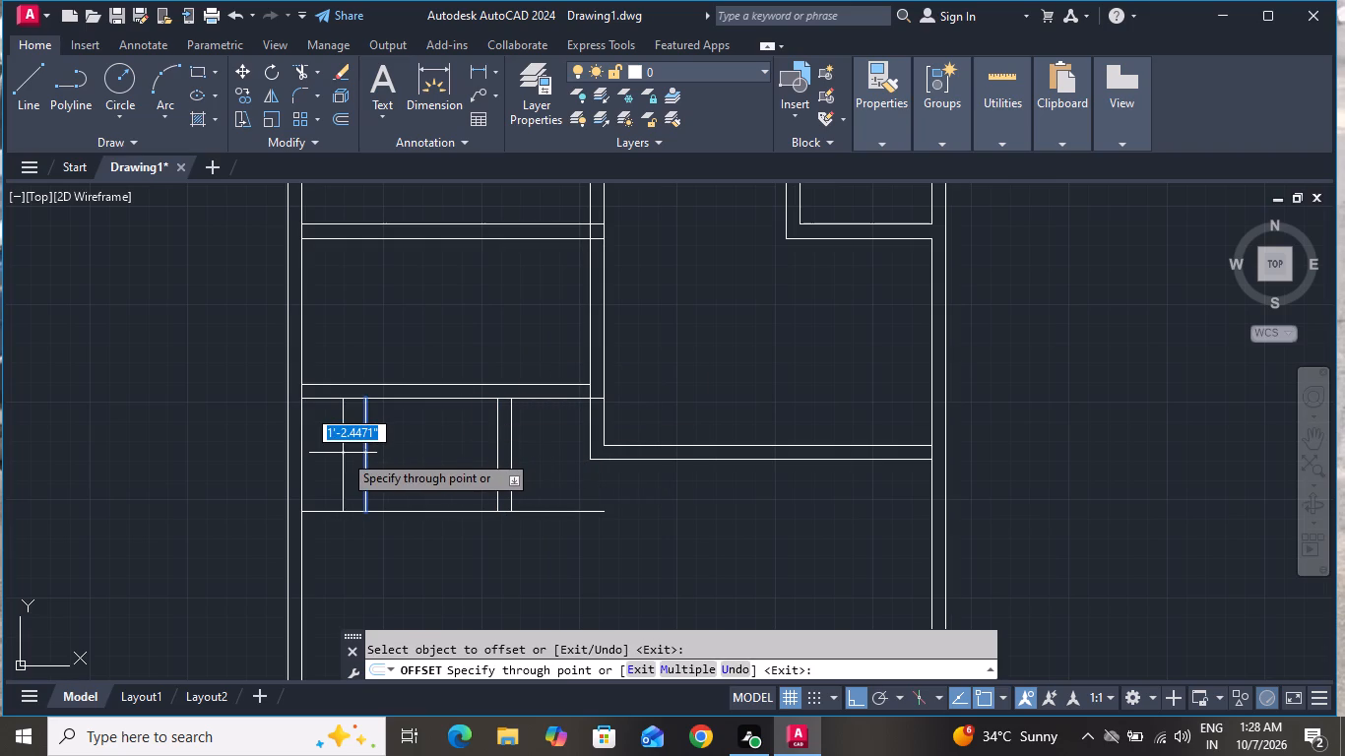
type("9\"")
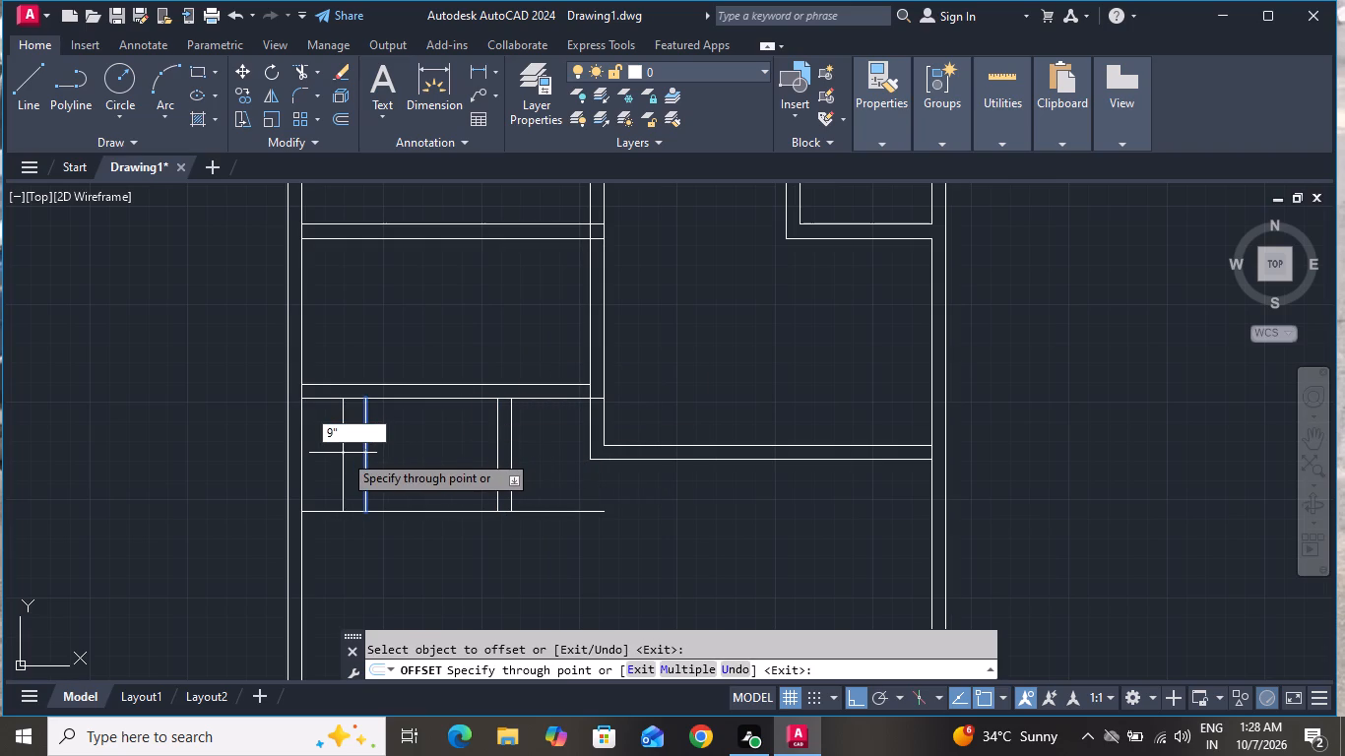
key("Return")
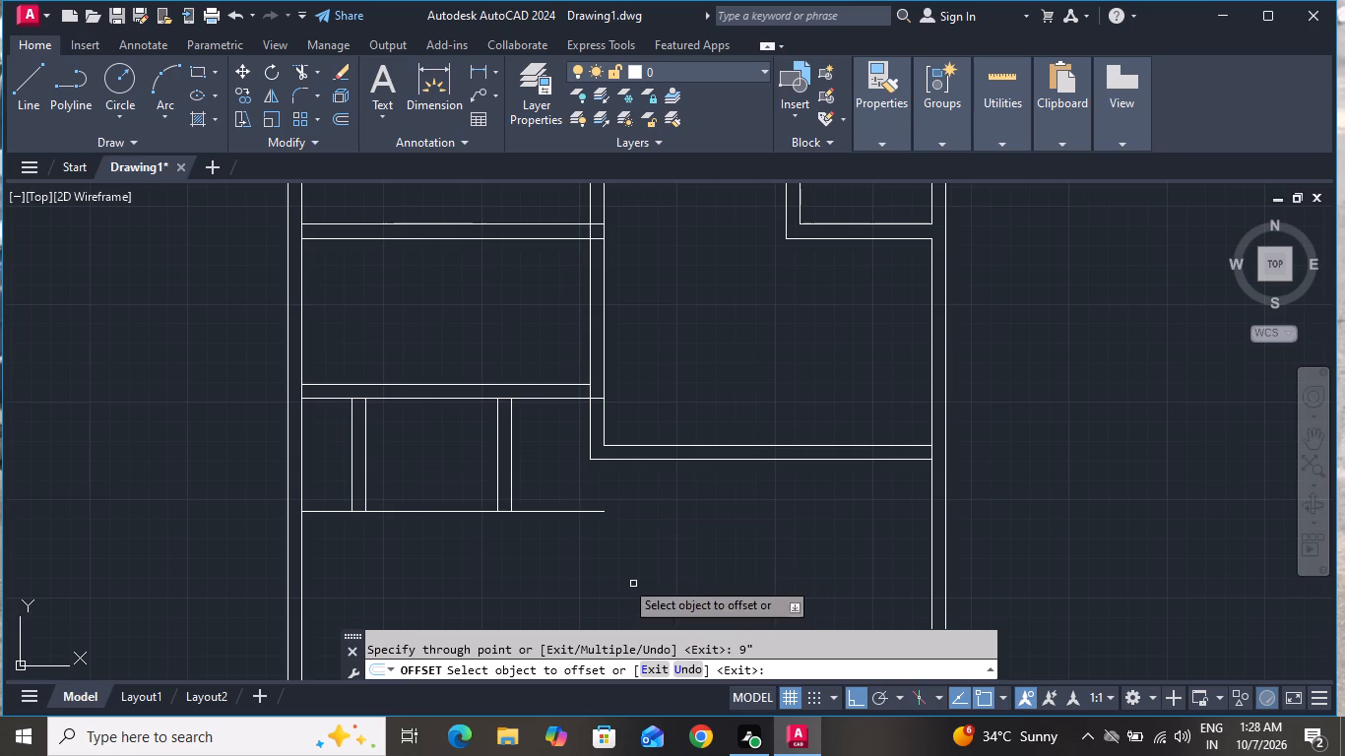
Offset the horizontal line at the bottom of the new small room 9" downward.
left_click(435, 509)
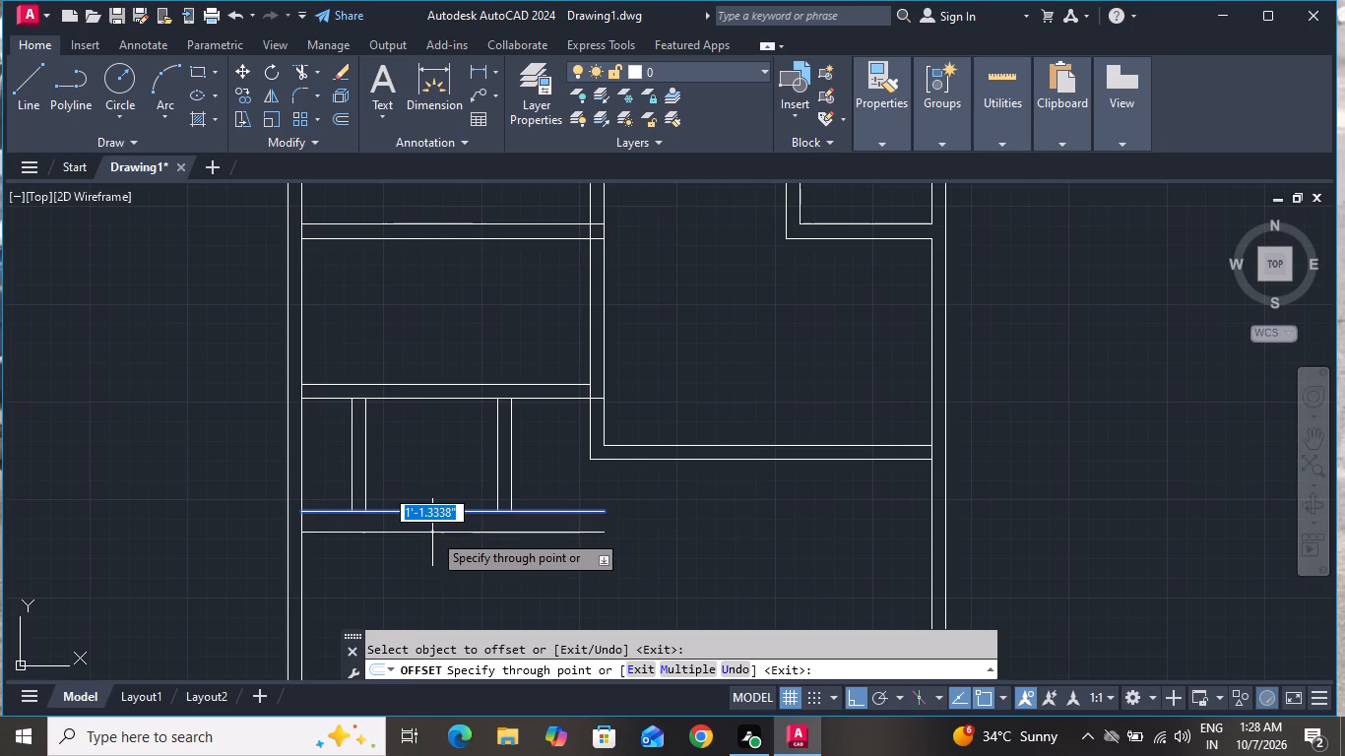
type("9\"")
key("Return")
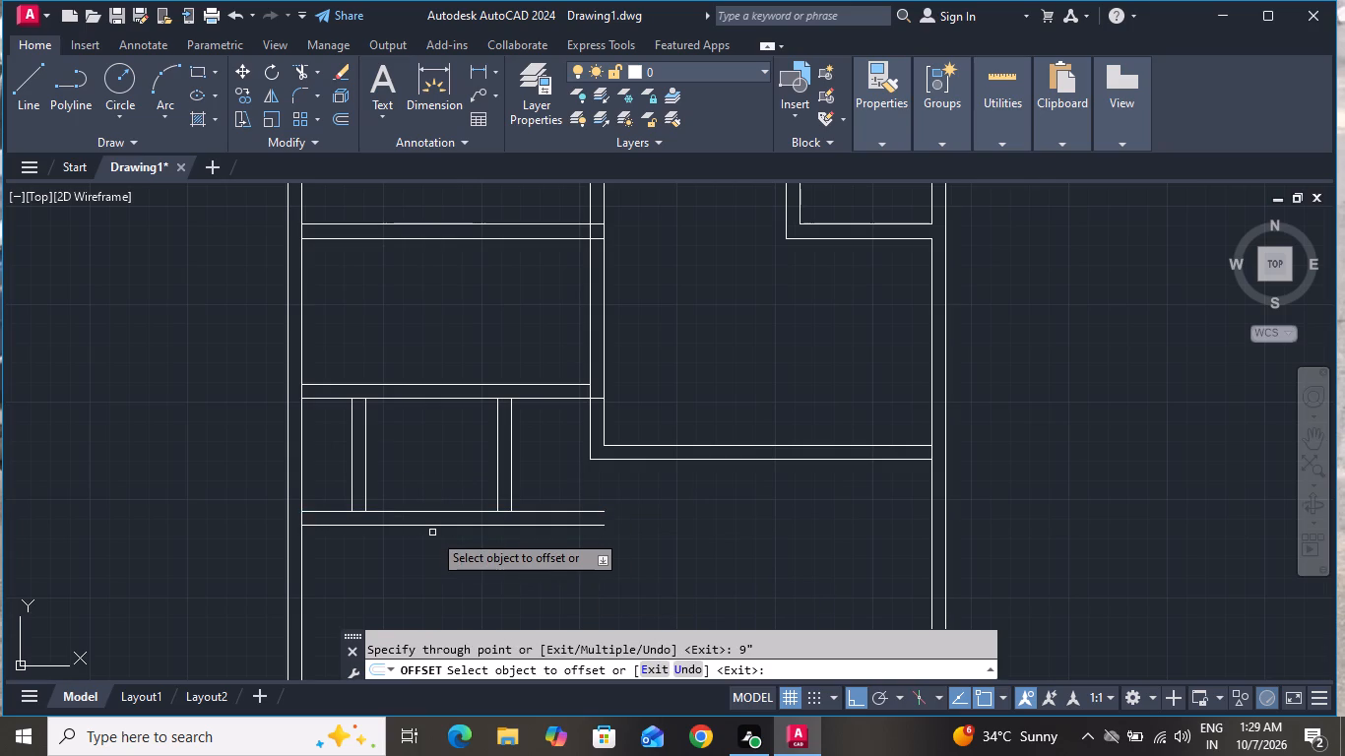
right_click(432, 536)
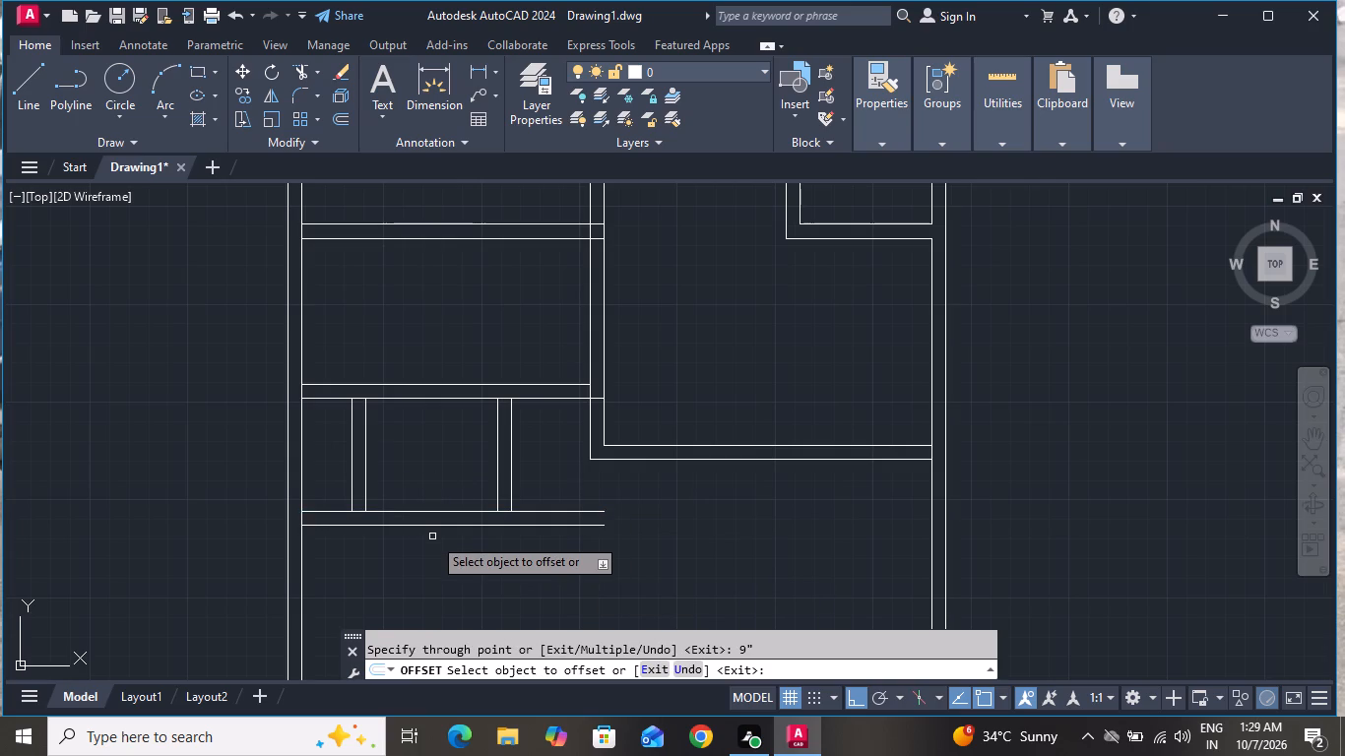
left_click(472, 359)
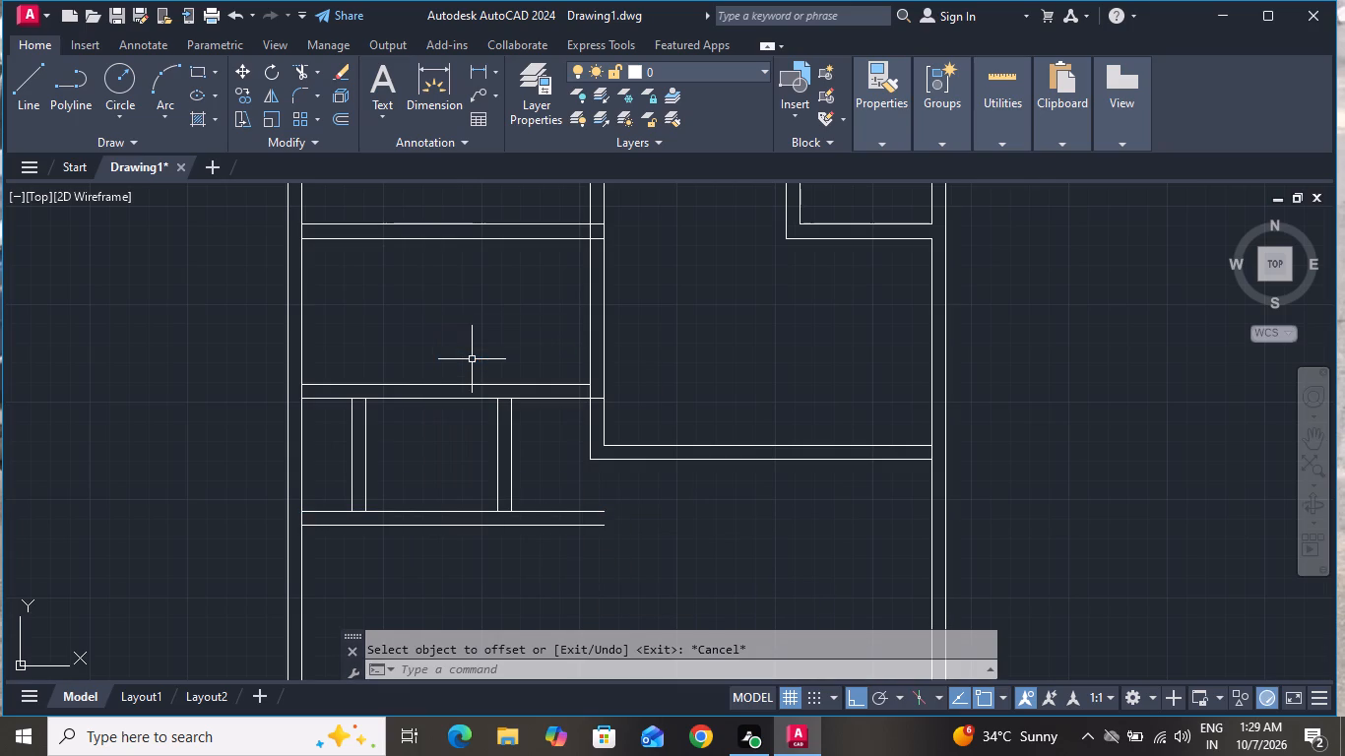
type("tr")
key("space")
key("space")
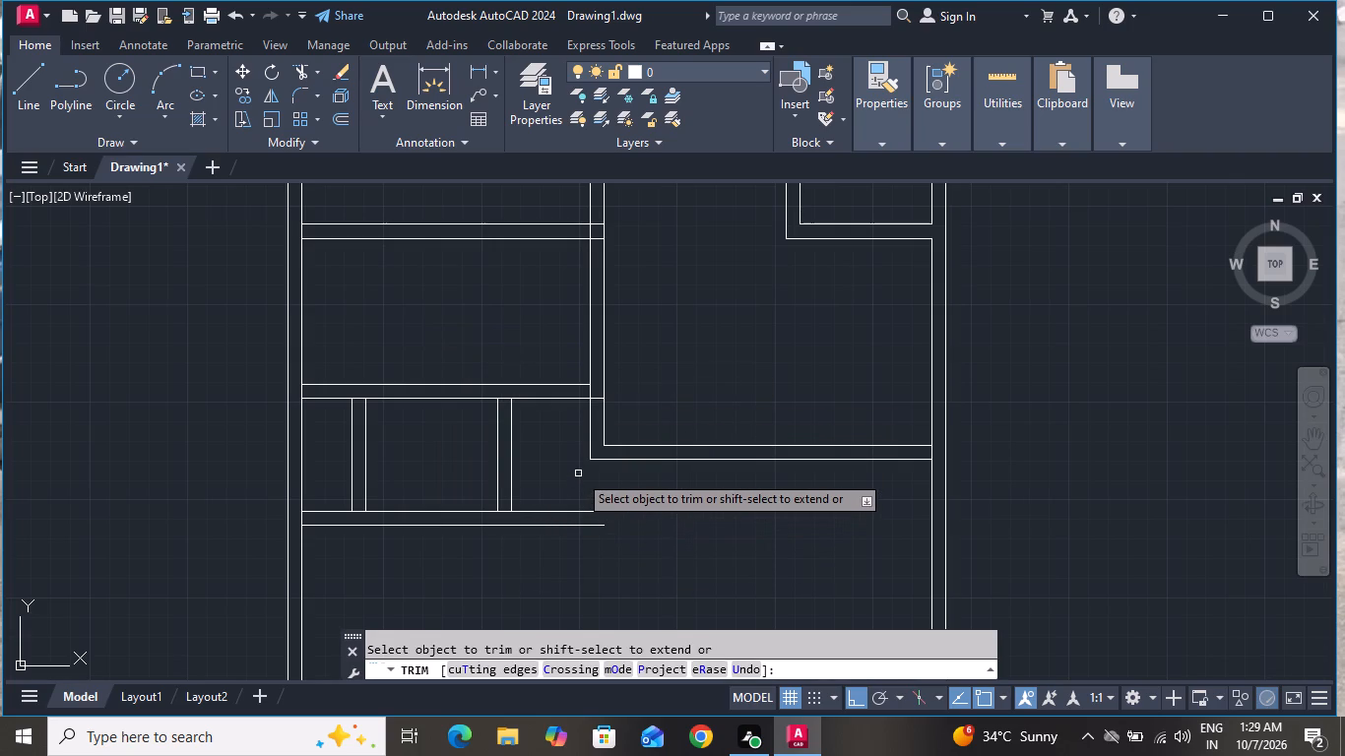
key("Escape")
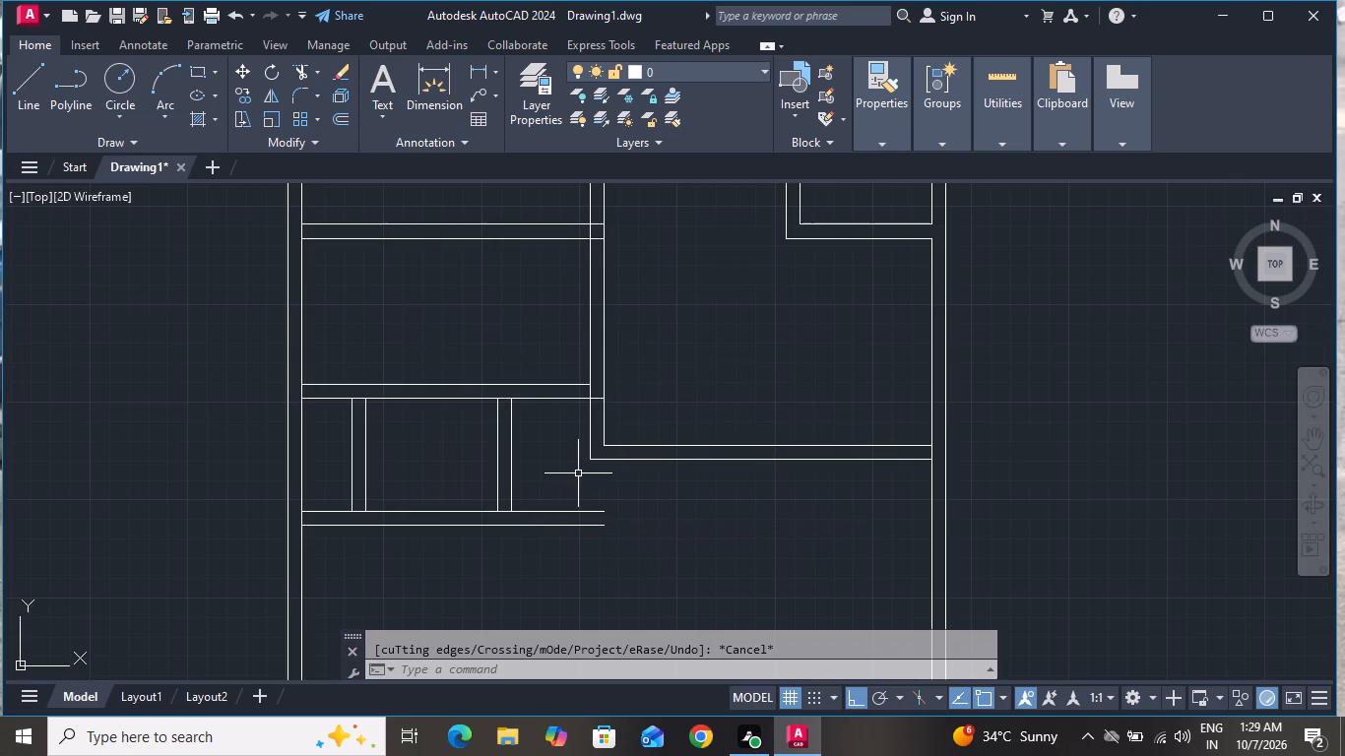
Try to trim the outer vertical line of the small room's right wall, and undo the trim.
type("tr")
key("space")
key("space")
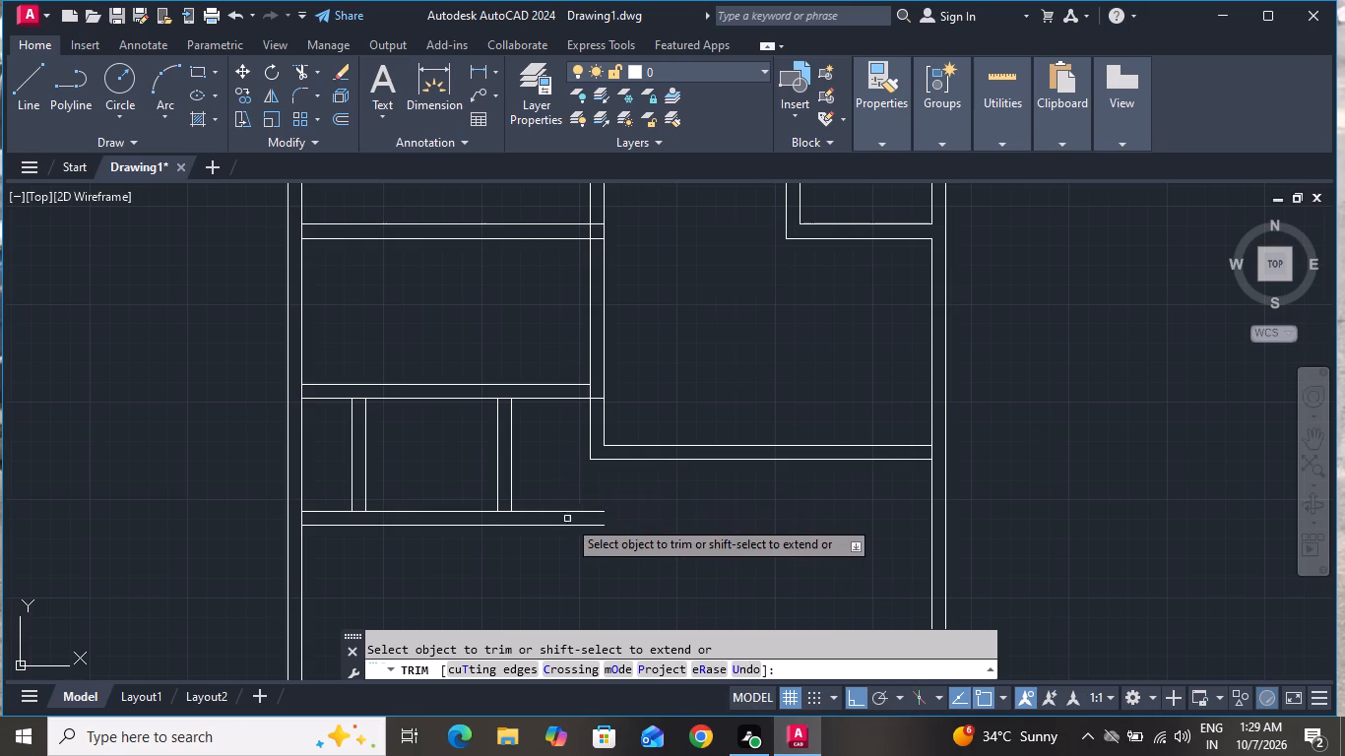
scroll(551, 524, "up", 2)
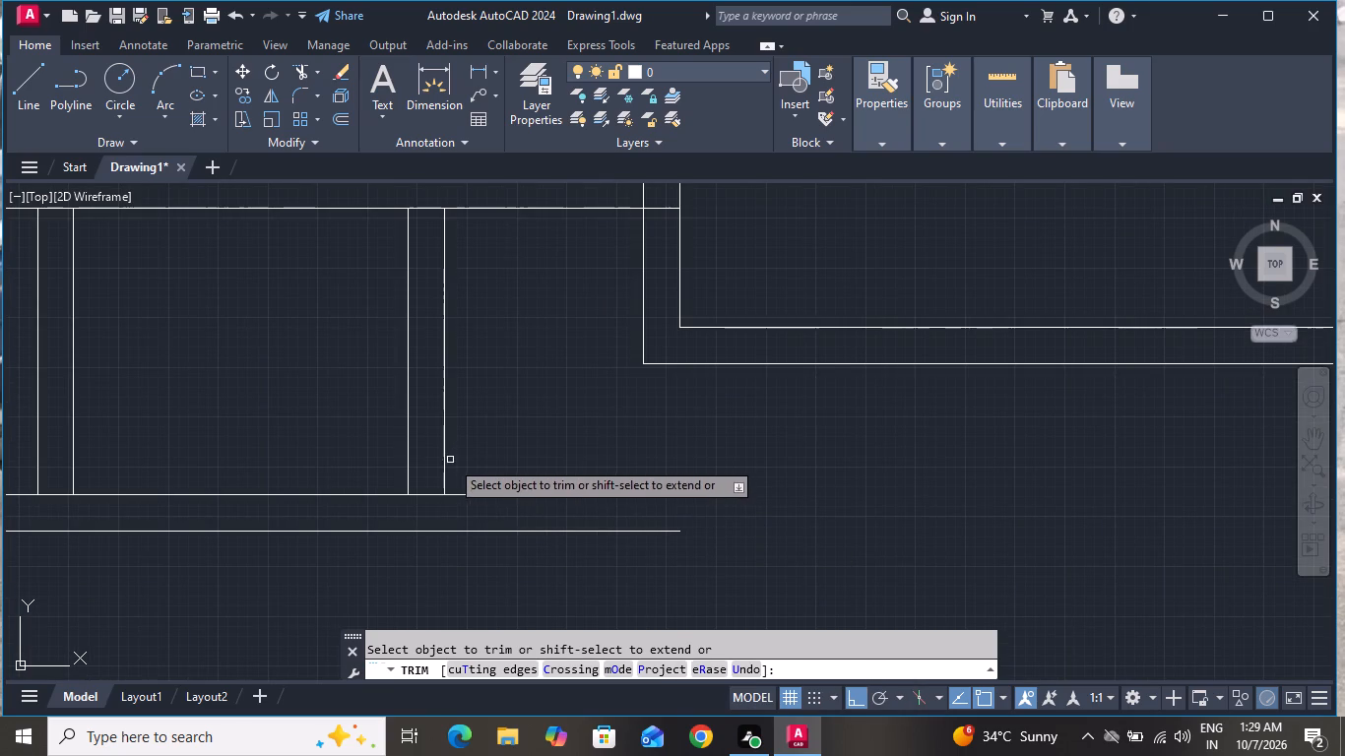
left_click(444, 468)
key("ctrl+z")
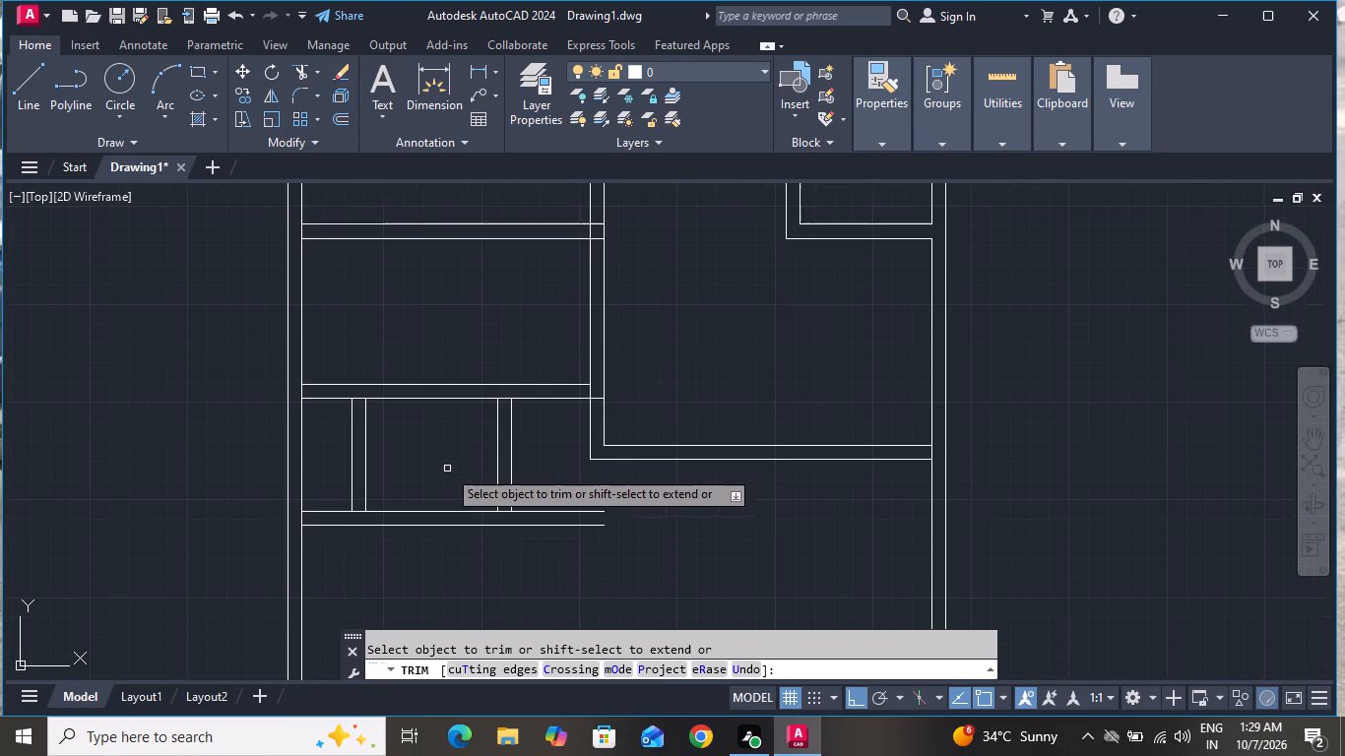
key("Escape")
Extend the four vertical lines of the small room's side walls down to the bottom wall's lower line.
key("e")
type("x")
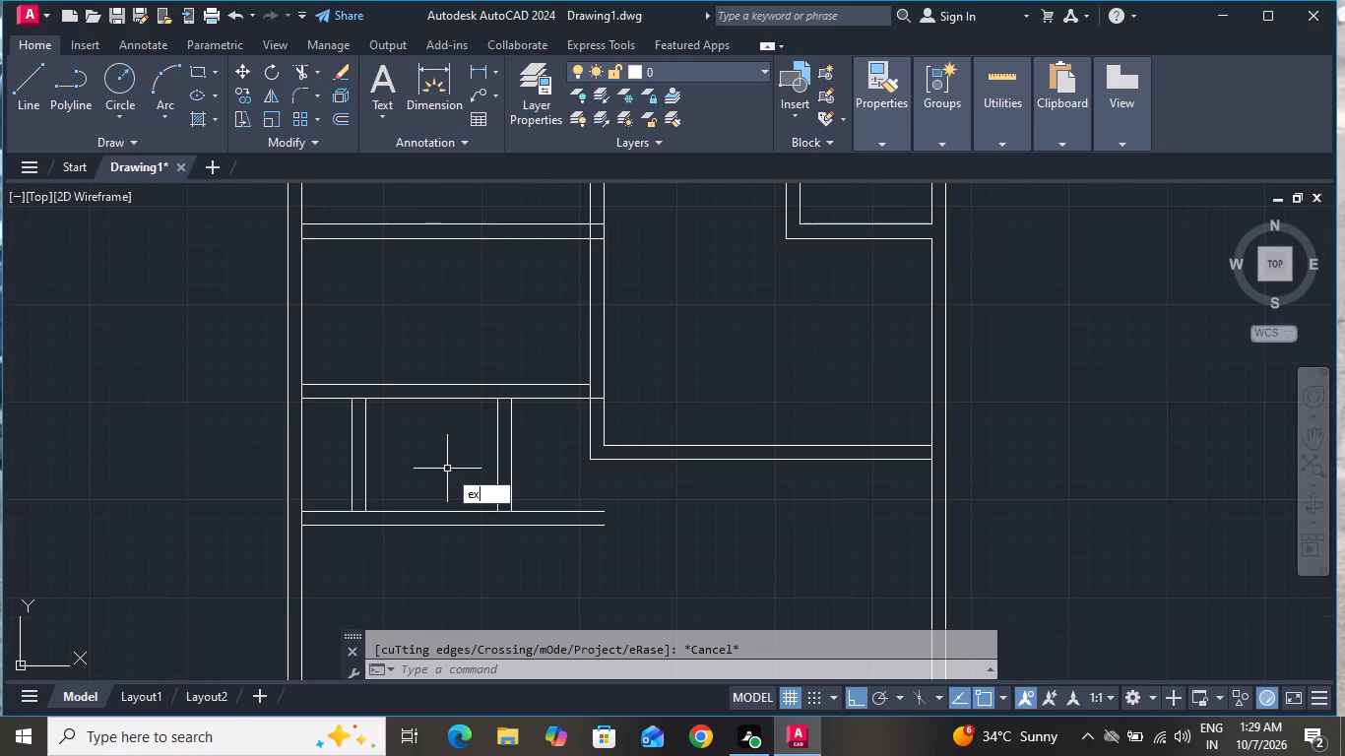
key("space")
key("space")
left_click(500, 470)
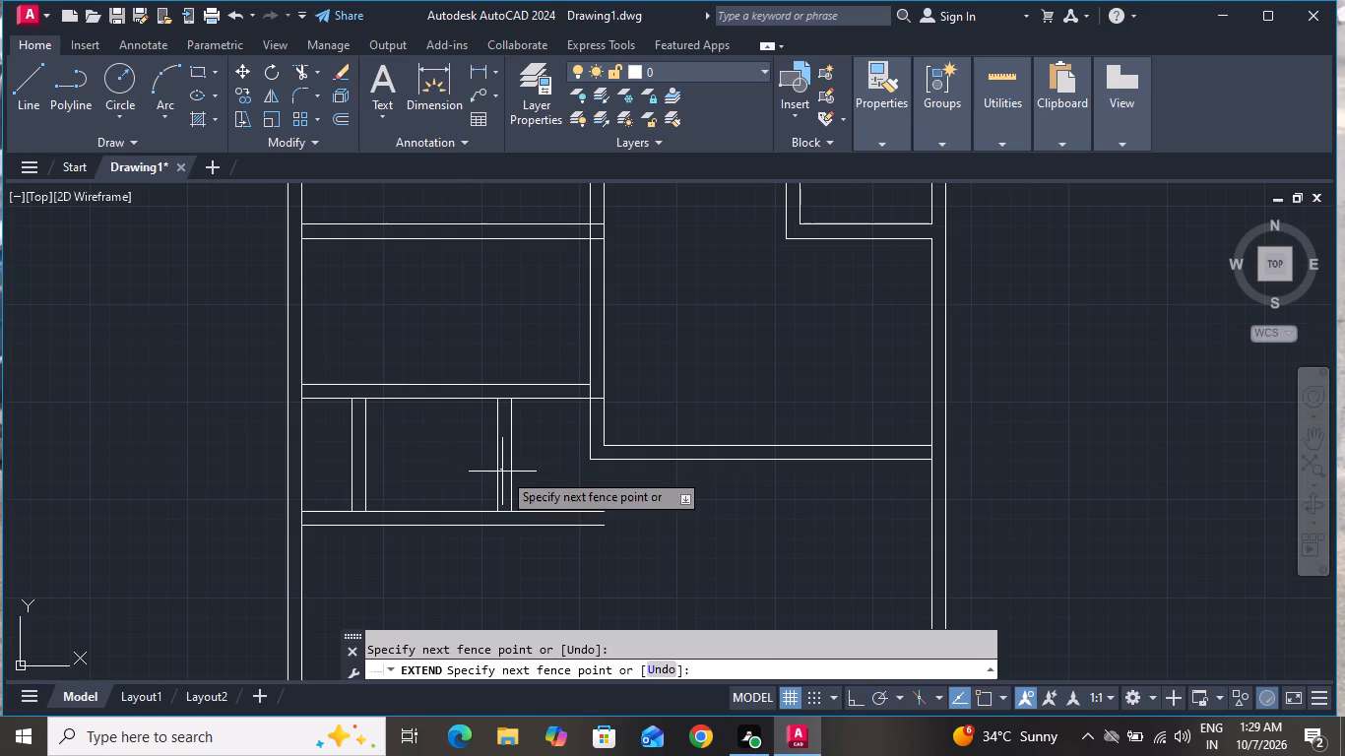
left_click(491, 487)
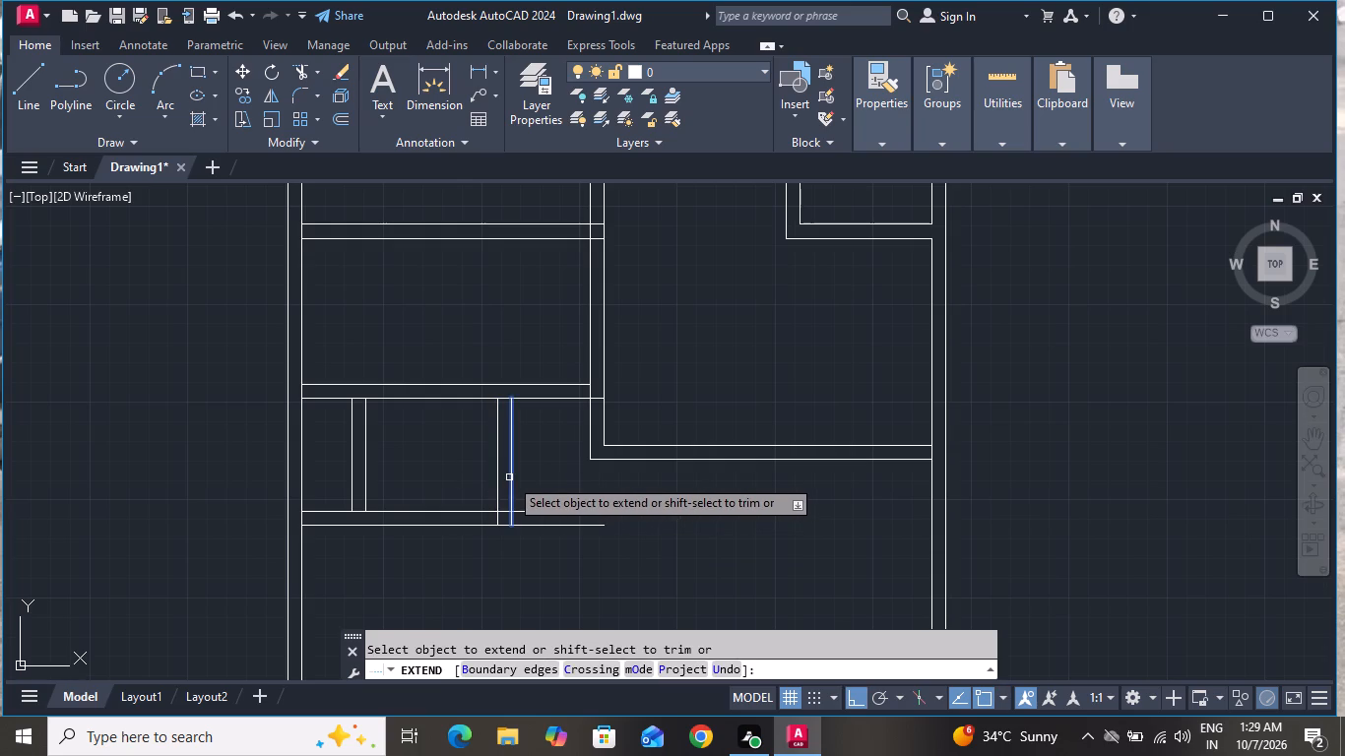
left_click(509, 477)
left_click(366, 474)
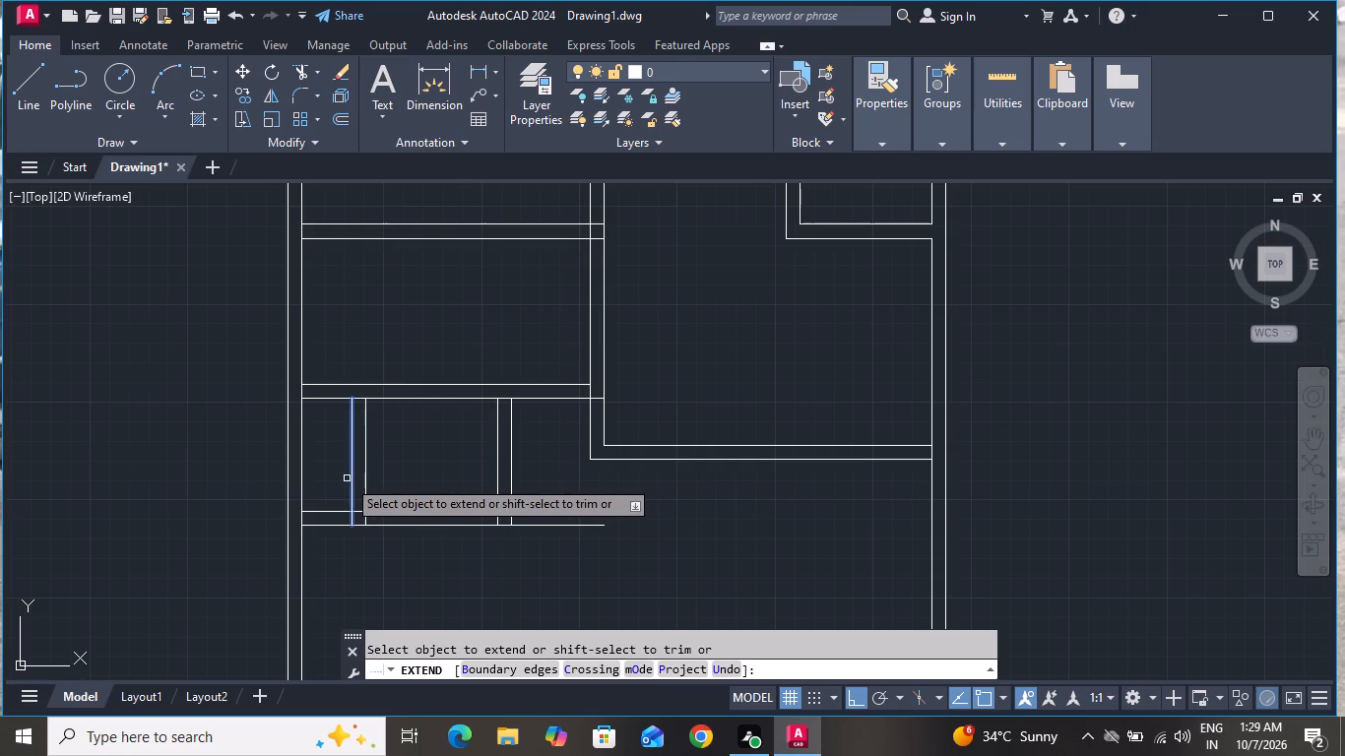
left_click(352, 478)
right_click(408, 473)
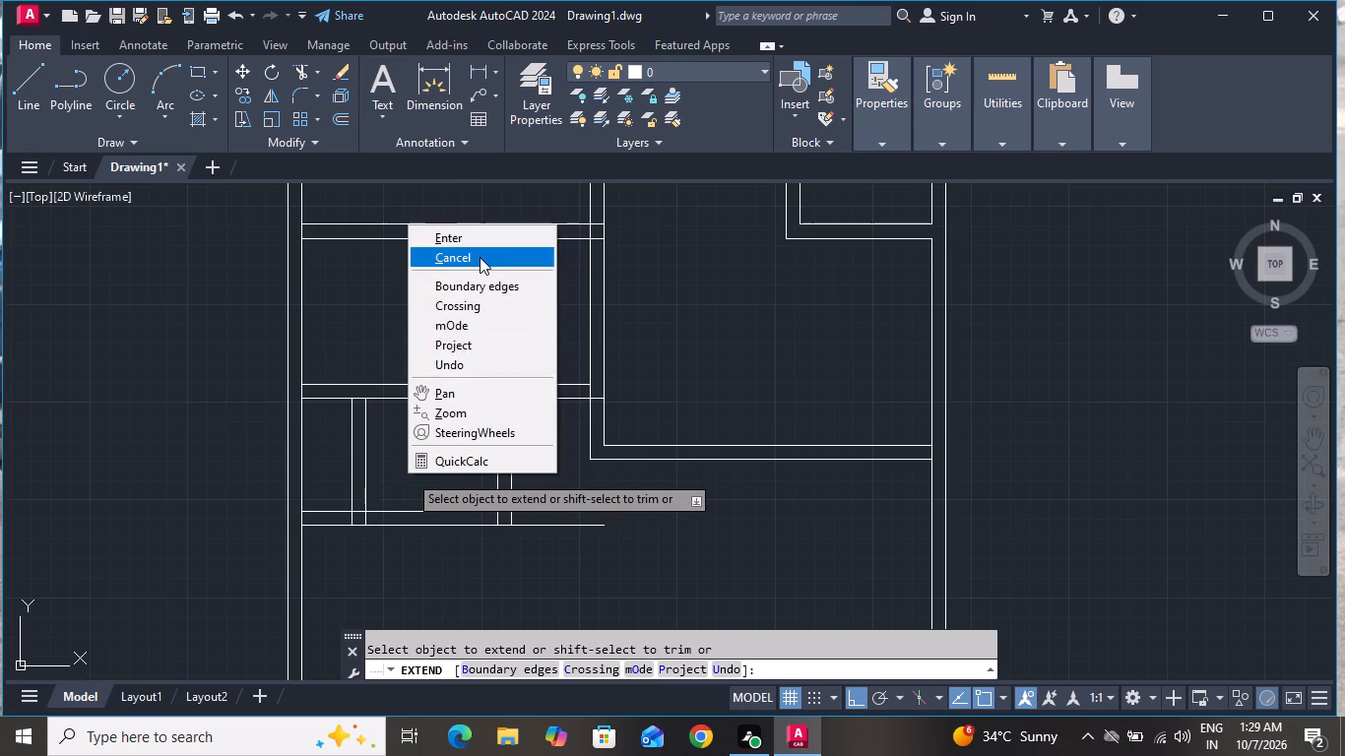
left_click(480, 257)
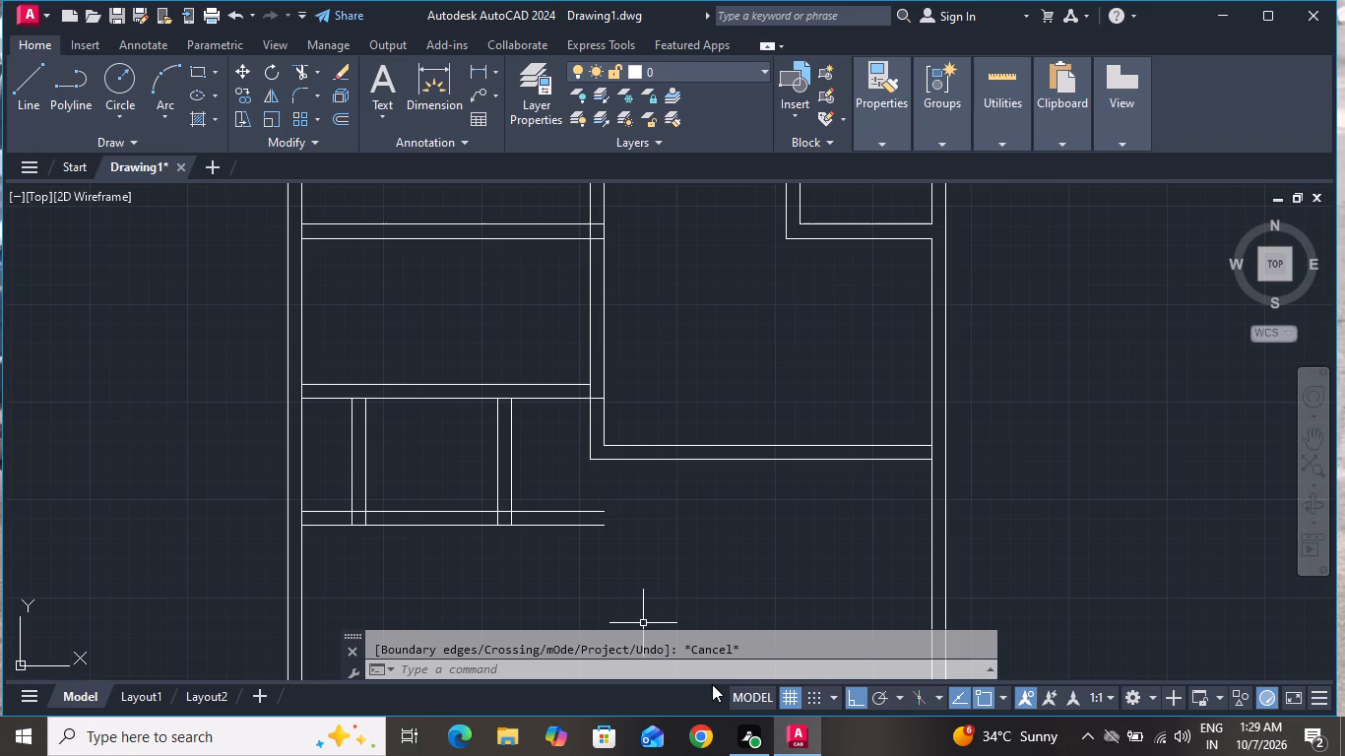
Trim the bottom wall lines beyond the small room's right wall, and the left outer wall's inner line between partition and bottom wall.
type("tr")
key("space")
key("space")
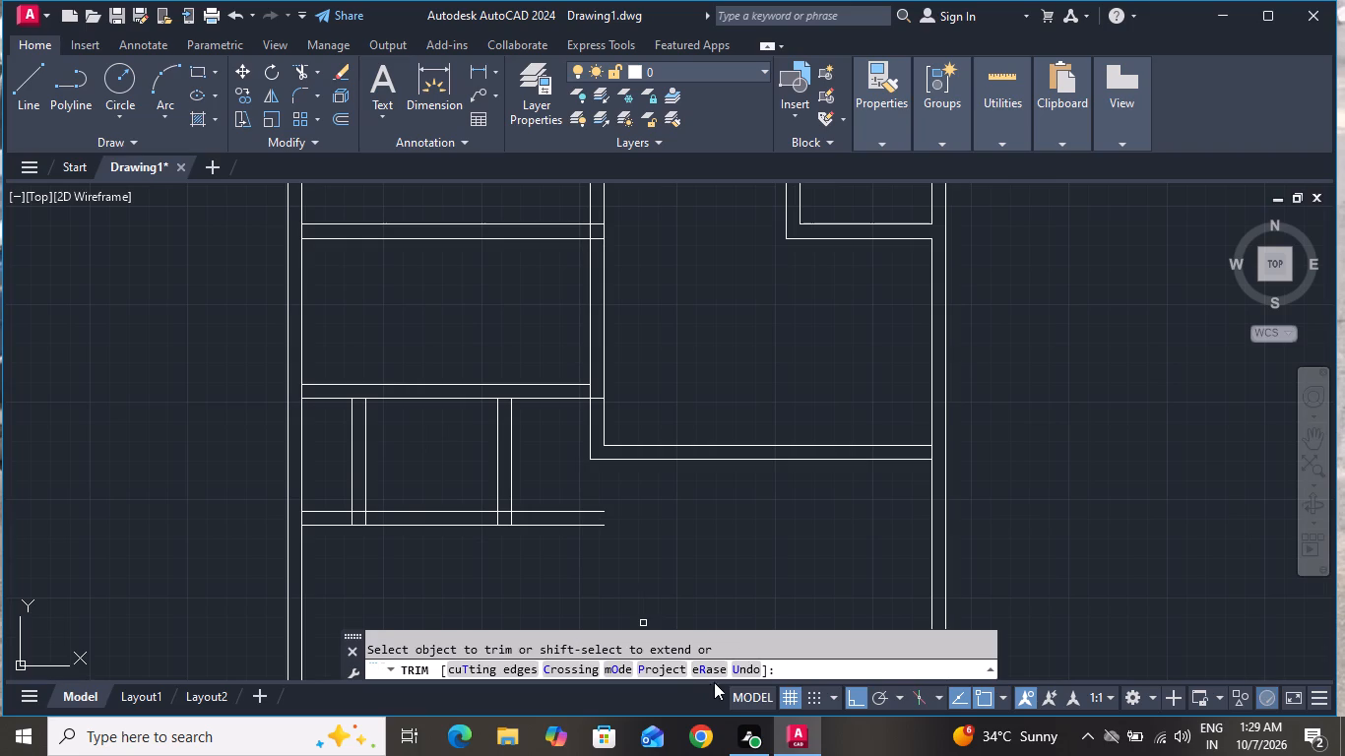
left_click(565, 469)
left_click(581, 613)
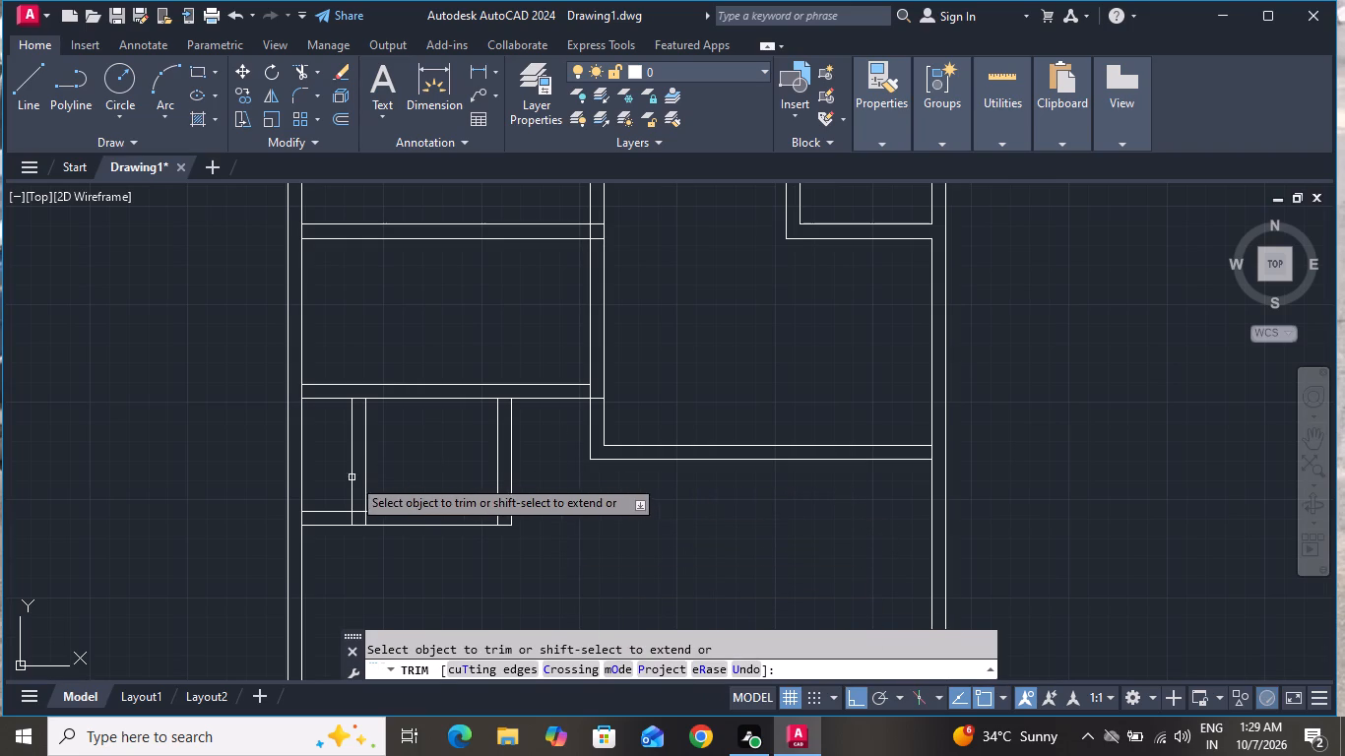
left_click(301, 455)
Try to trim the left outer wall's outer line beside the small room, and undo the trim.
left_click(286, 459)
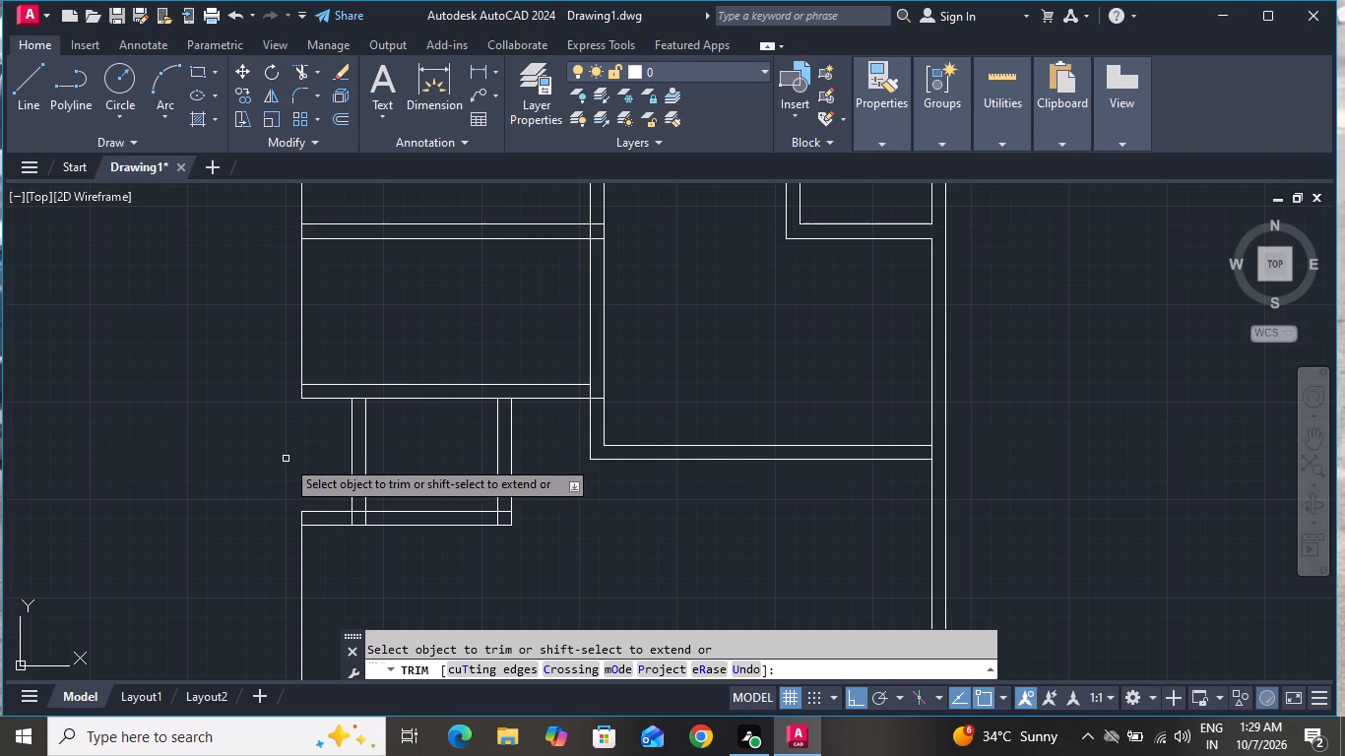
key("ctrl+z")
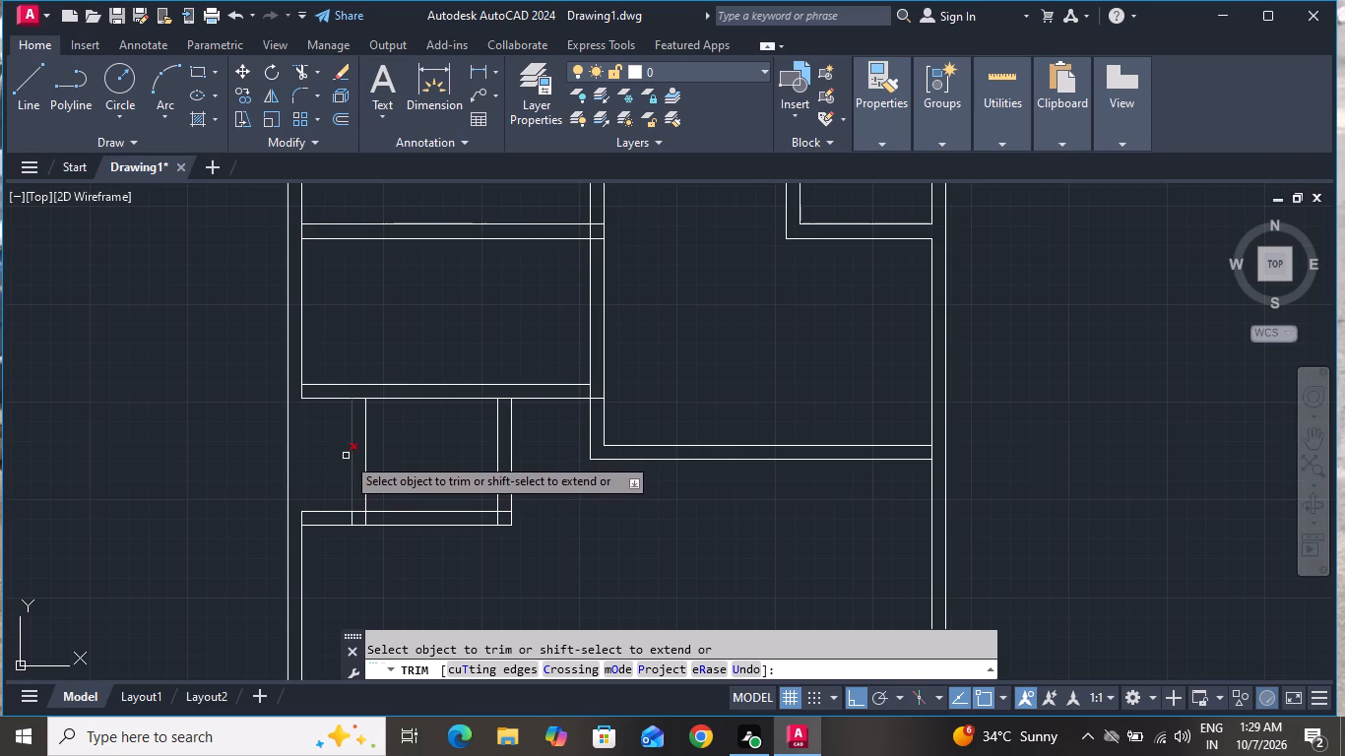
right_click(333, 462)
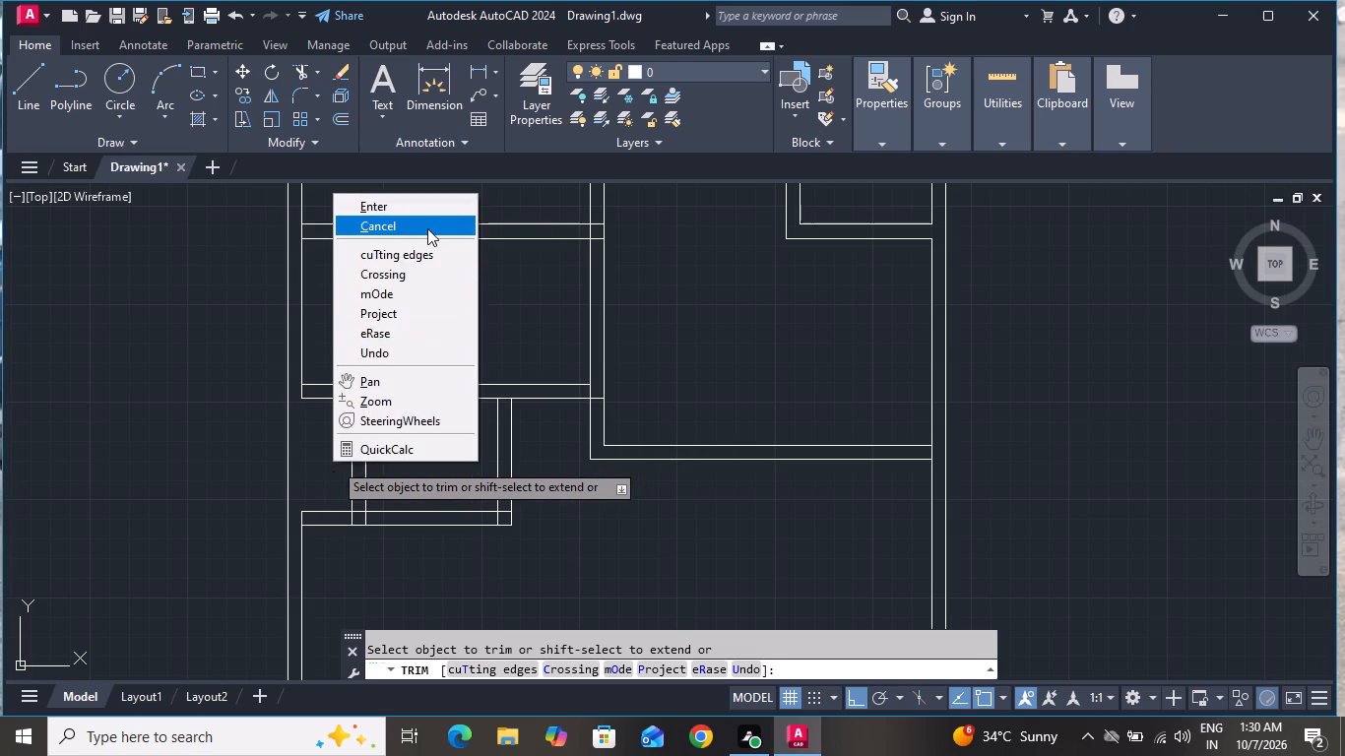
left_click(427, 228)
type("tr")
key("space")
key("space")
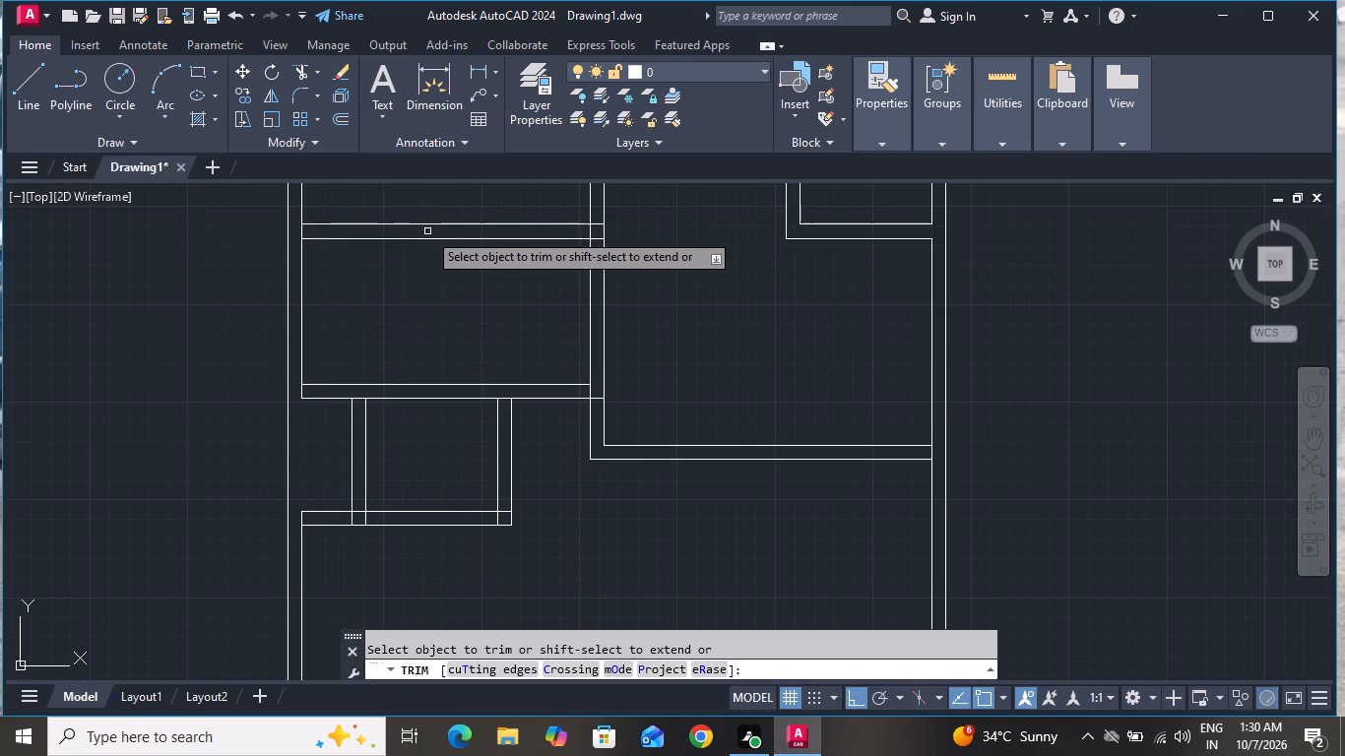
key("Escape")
Extend the lower partition's bottom line and the small room's bottom wall's upper line left to the outer wall's outside line.
type("ex")
key("space")
key("space")
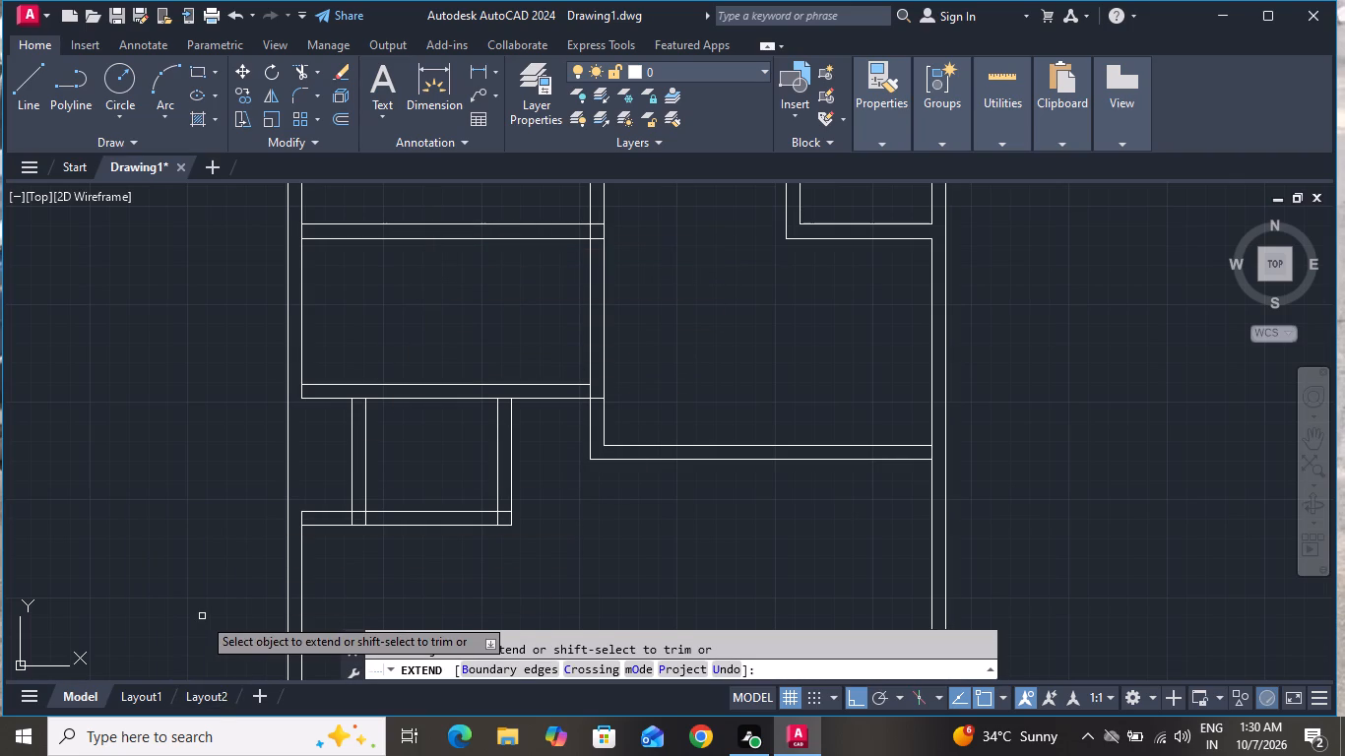
scroll(352, 398, "up", 2)
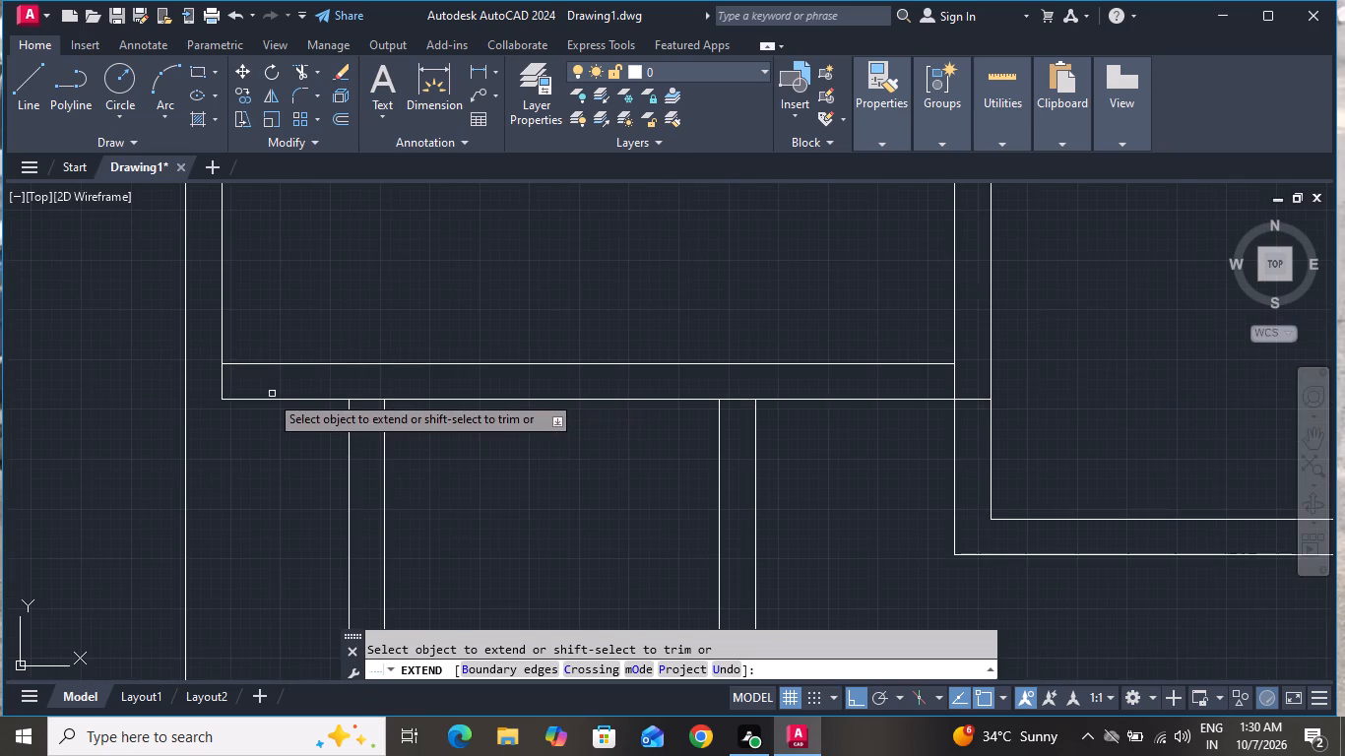
left_click(249, 399)
scroll(269, 405, "down", 3)
scroll(256, 481, "up", 2)
scroll(256, 481, "down", 1)
scroll(258, 478, "up", 1)
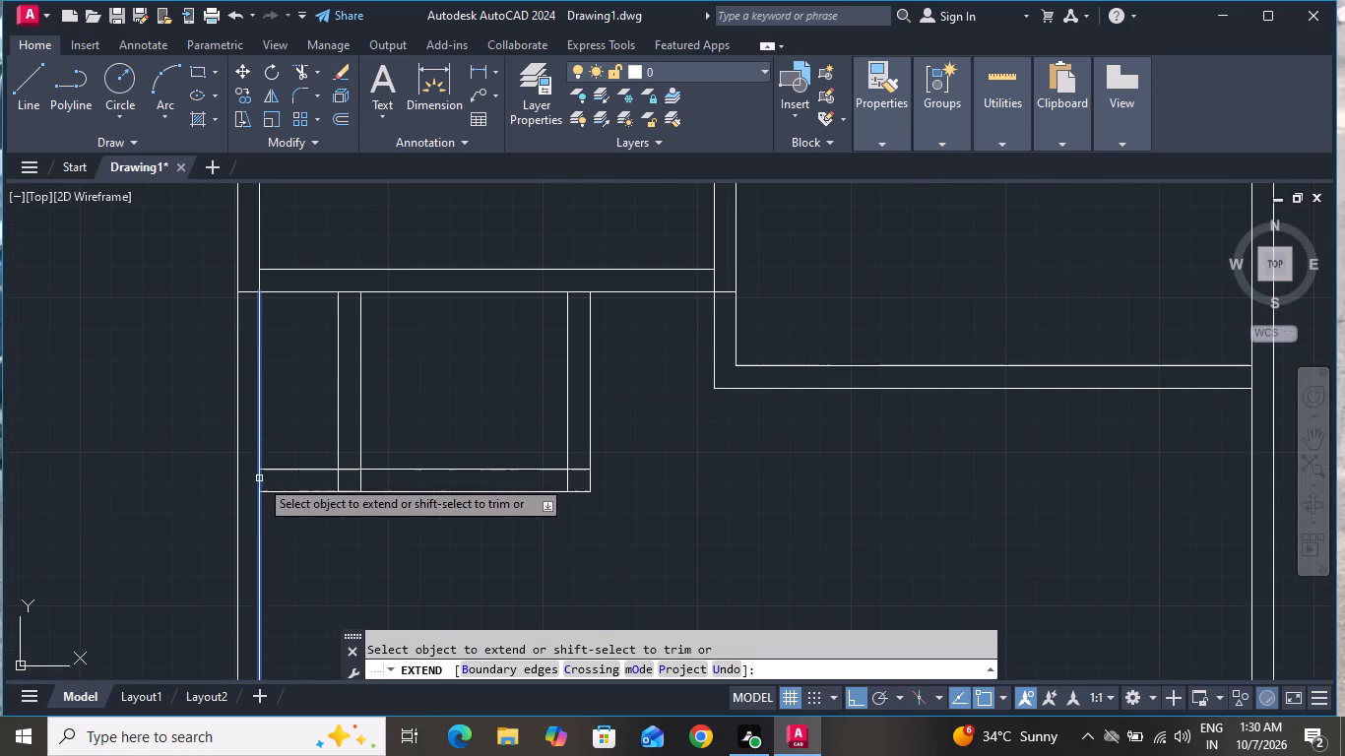
left_click(292, 470)
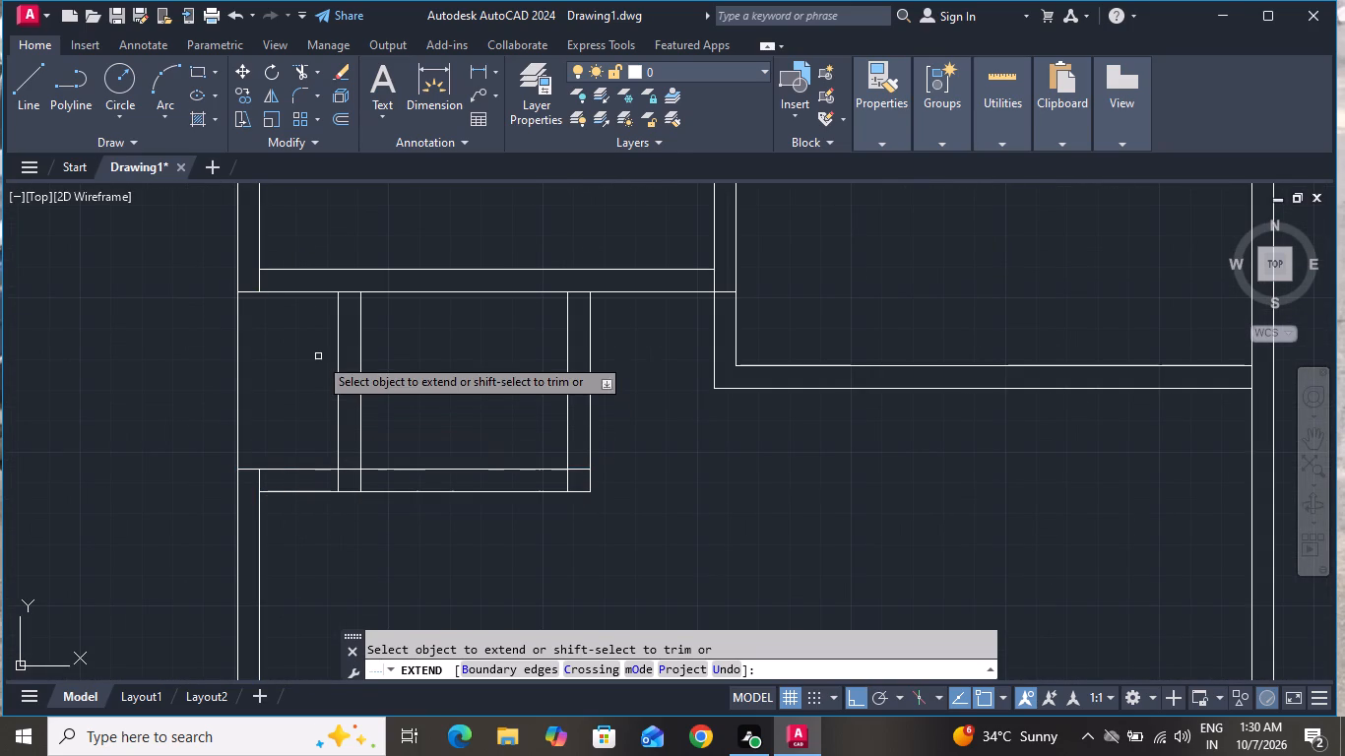
right_click(302, 354)
left_click(338, 386)
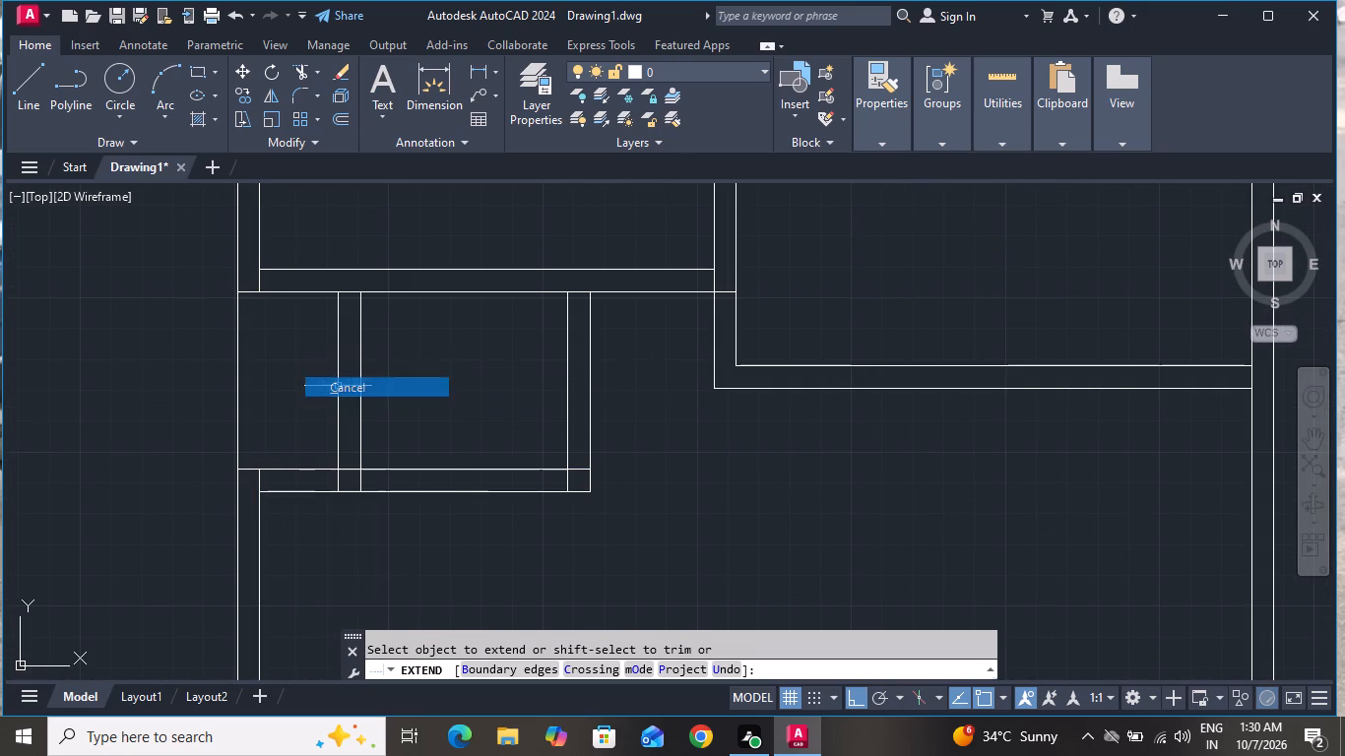
Trim the left outer wall's outside line between the two extended horizontal lines.
type("tr")
key("space")
key("space")
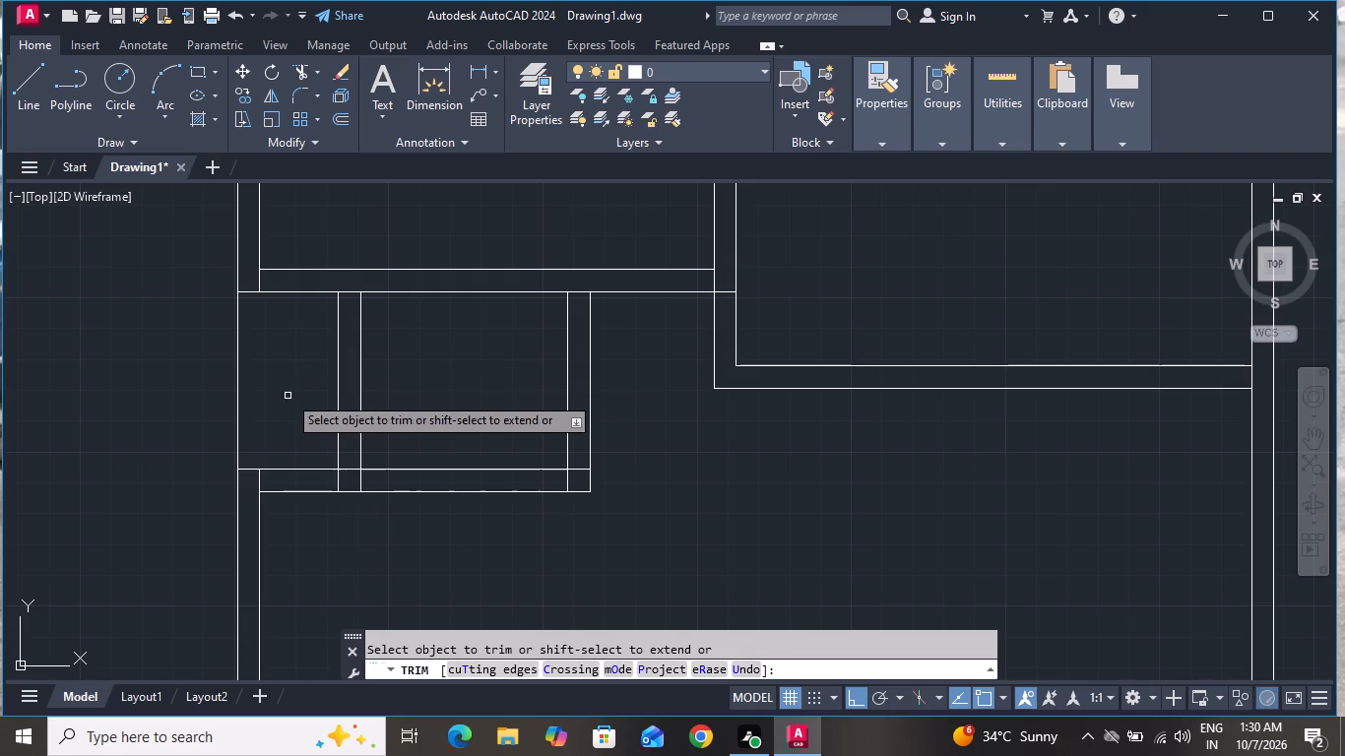
left_click(287, 368)
left_click(192, 390)
Trim the excess lines where the small room's bottom wall meets the left outer wall and the room's left side wall.
scroll(231, 363, "down", 1)
scroll(231, 363, "up", 1)
scroll(358, 397, "down", 1)
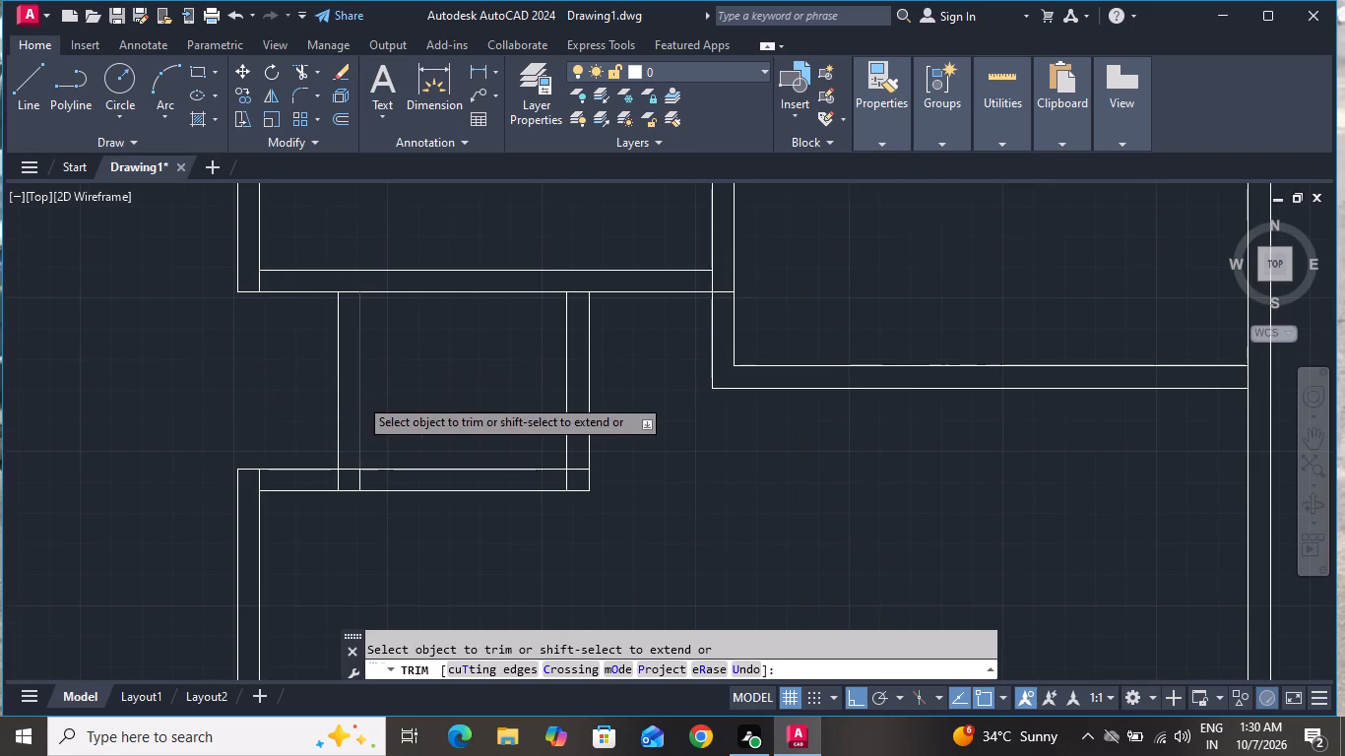
scroll(296, 439, "up", 1)
scroll(296, 441, "down", 1)
scroll(295, 441, "up", 3)
left_click(308, 467)
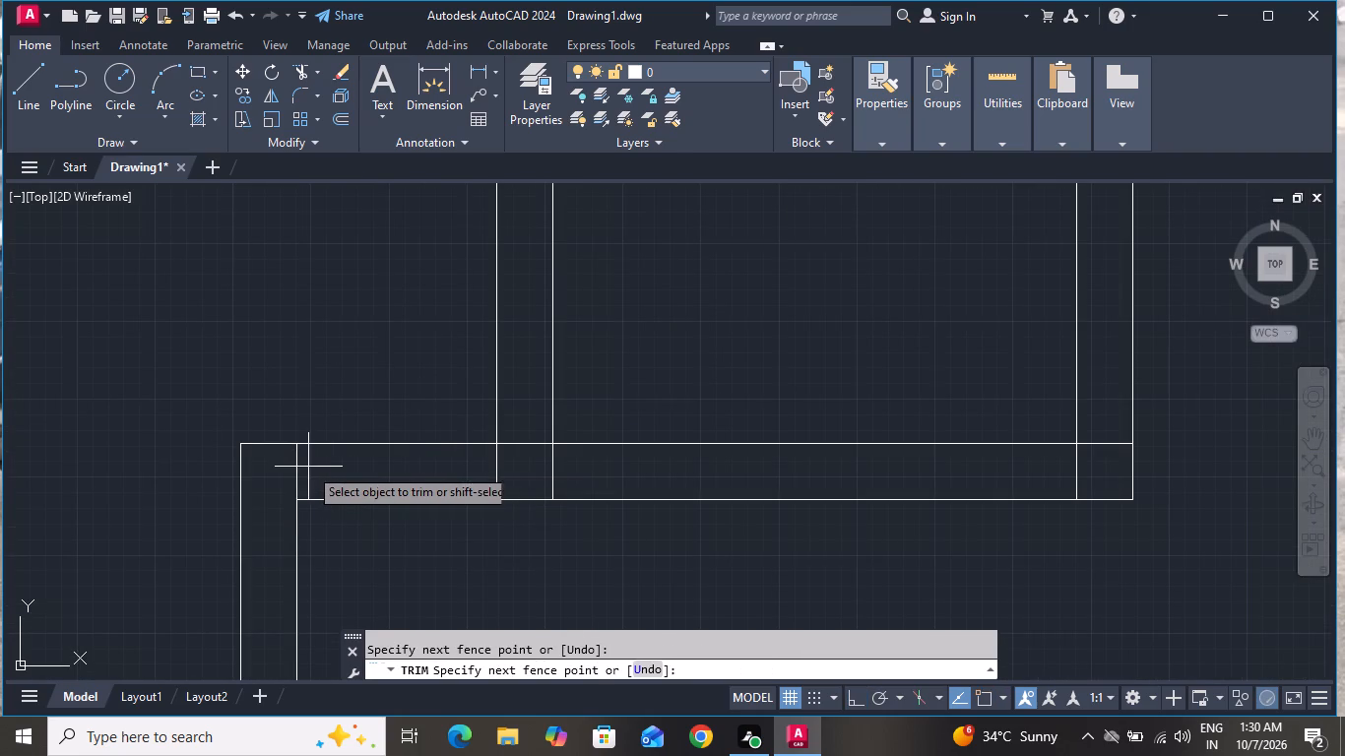
left_click(284, 467)
left_click(452, 474)
left_click(608, 476)
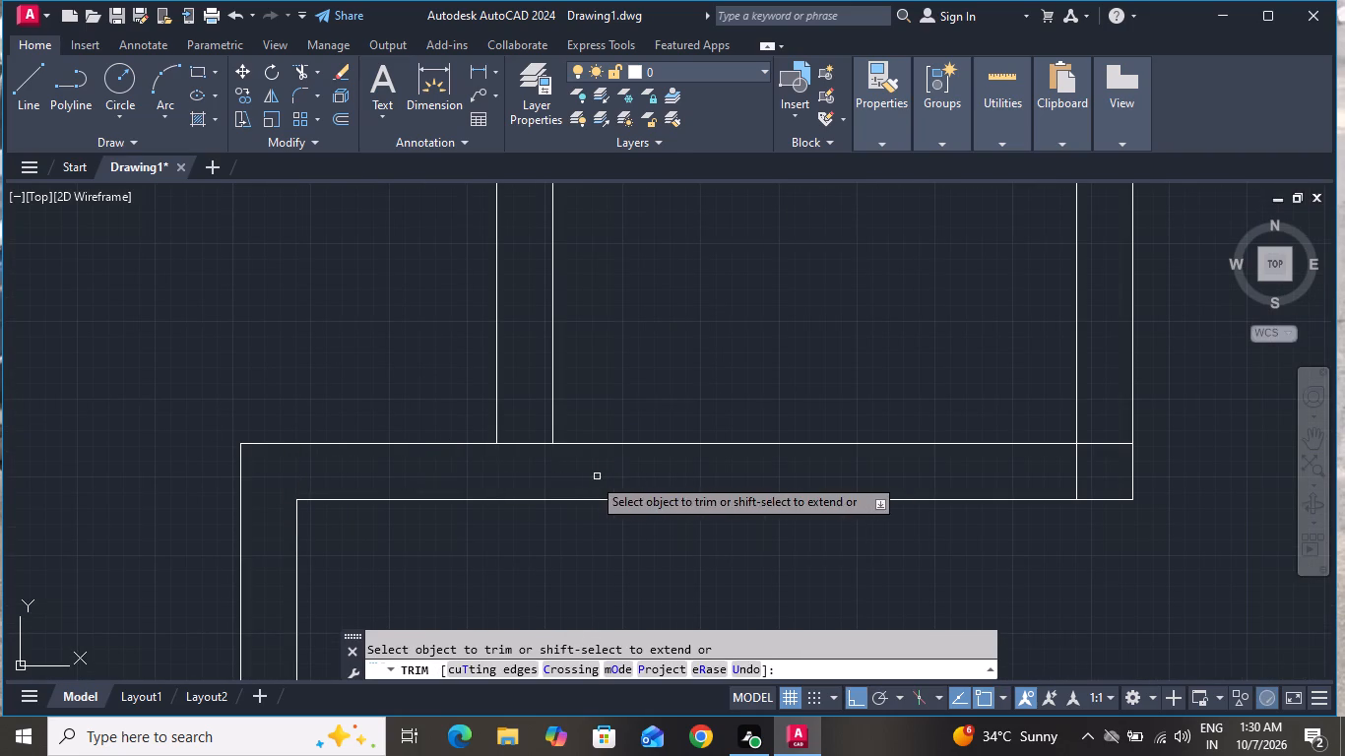
left_click(536, 468)
left_click(510, 365)
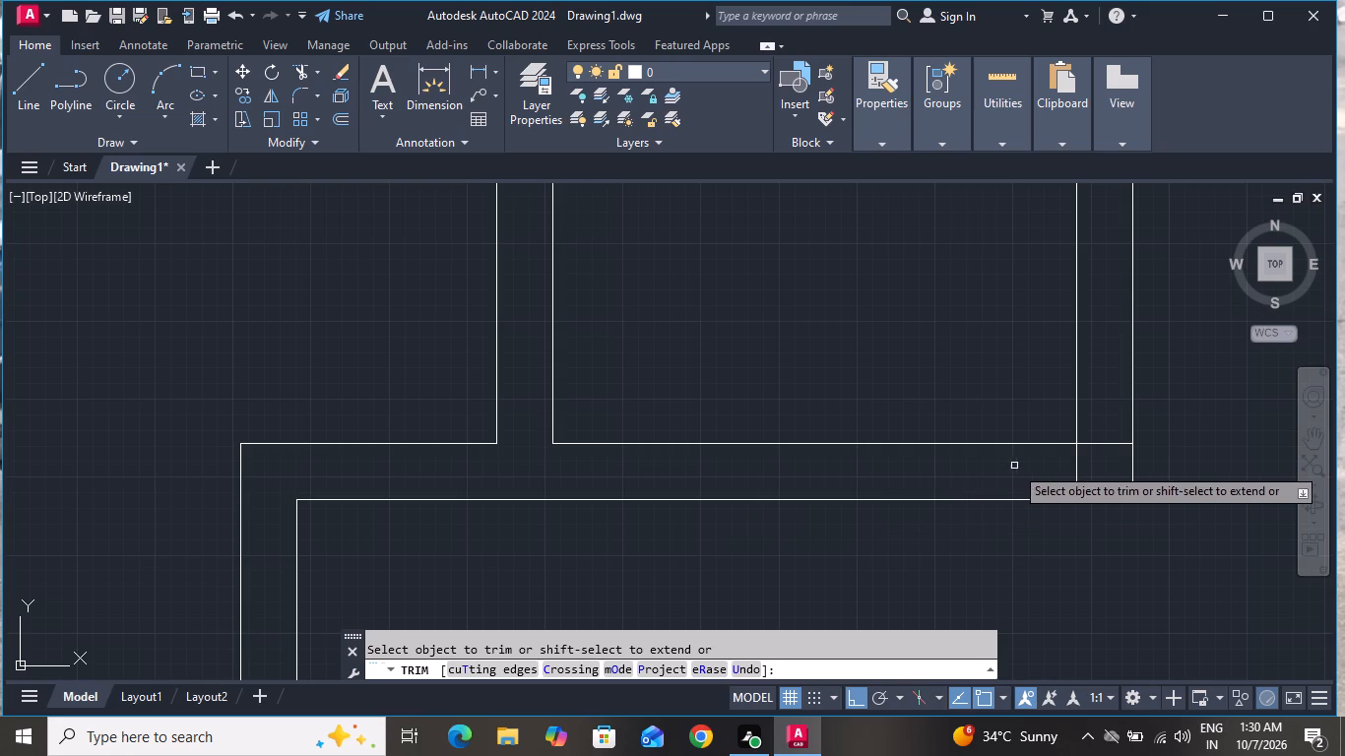
Trim the crossing lines inside the small room's bottom-right wall corner.
left_click(1016, 466)
left_click(1095, 479)
left_click(1108, 472)
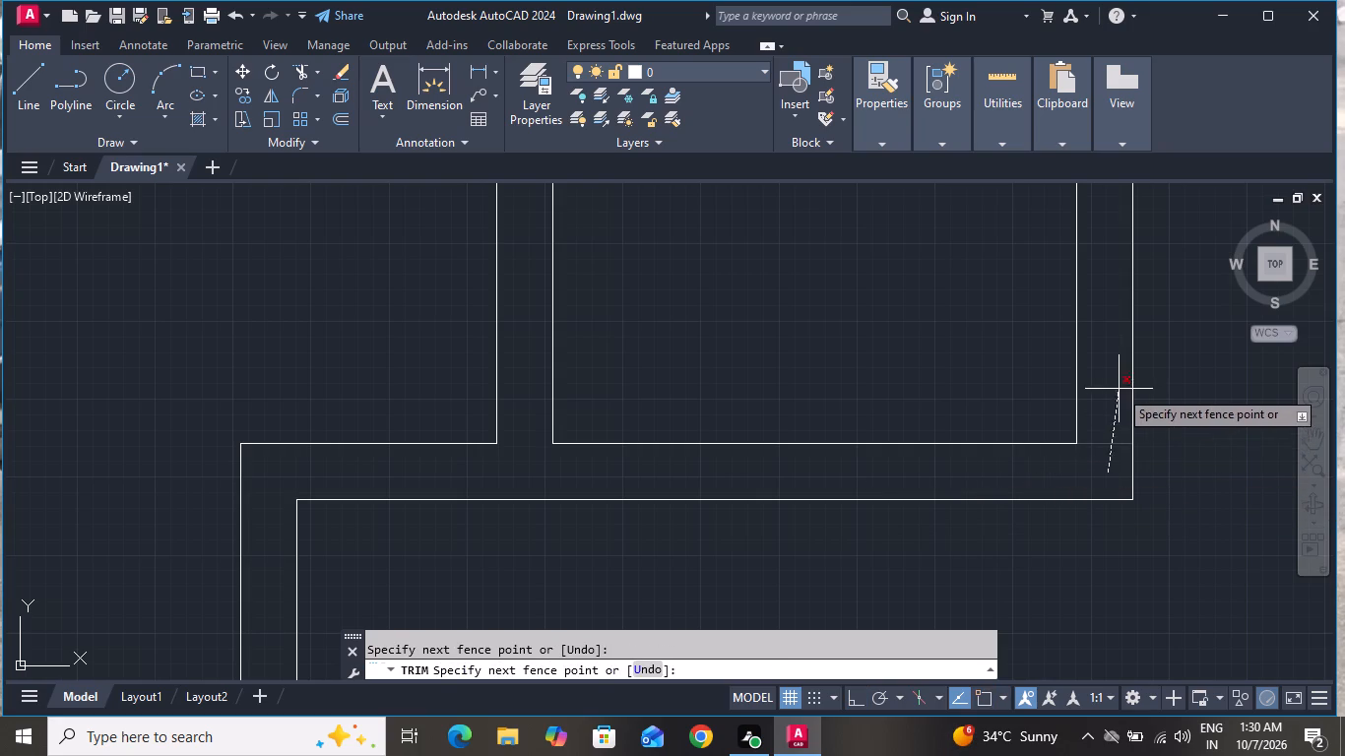
left_click(1116, 390)
Trim the short vertical line inside the wall corner where the lower partition meets the left outer wall.
scroll(890, 561, "down", 1)
scroll(889, 562, "up", 1)
scroll(882, 564, "down", 1)
scroll(800, 557, "up", 1)
scroll(800, 557, "down", 1)
scroll(751, 416, "down", 2)
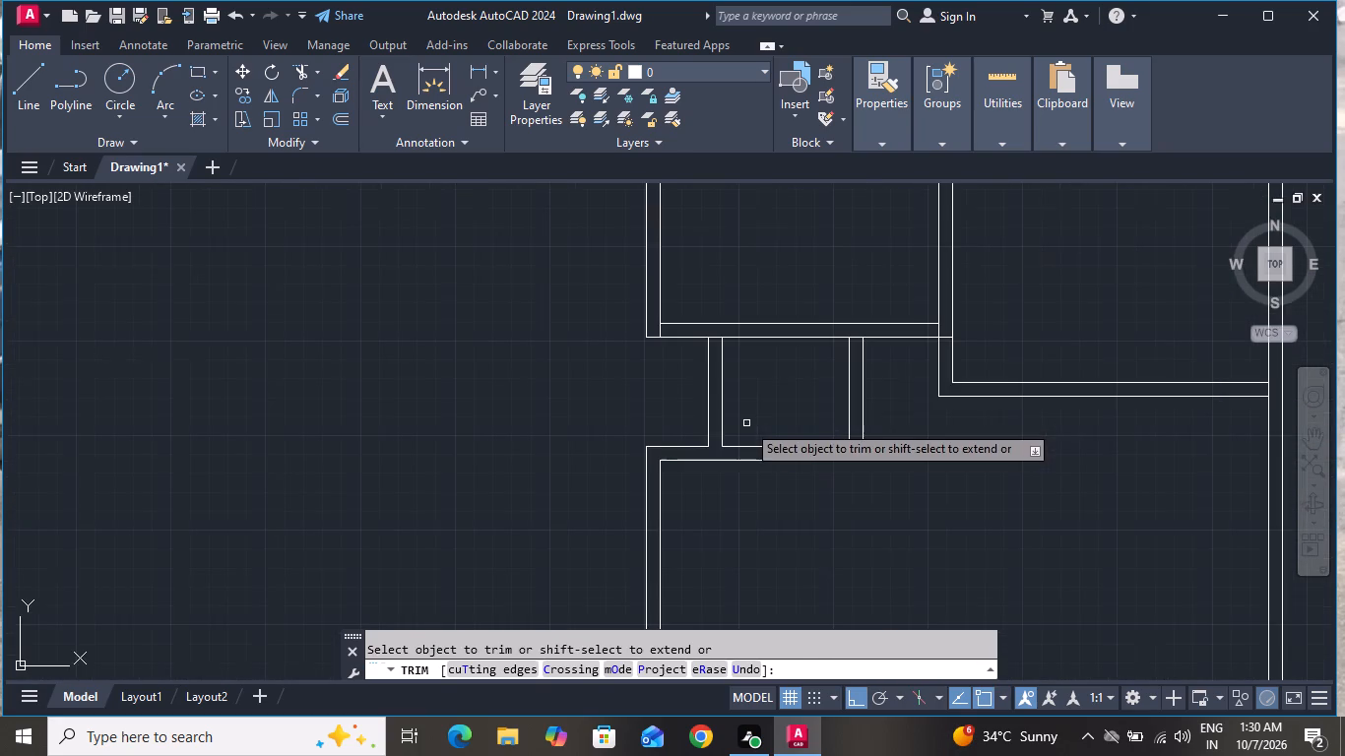
scroll(671, 321, "up", 5)
left_click(647, 343)
left_click(548, 340)
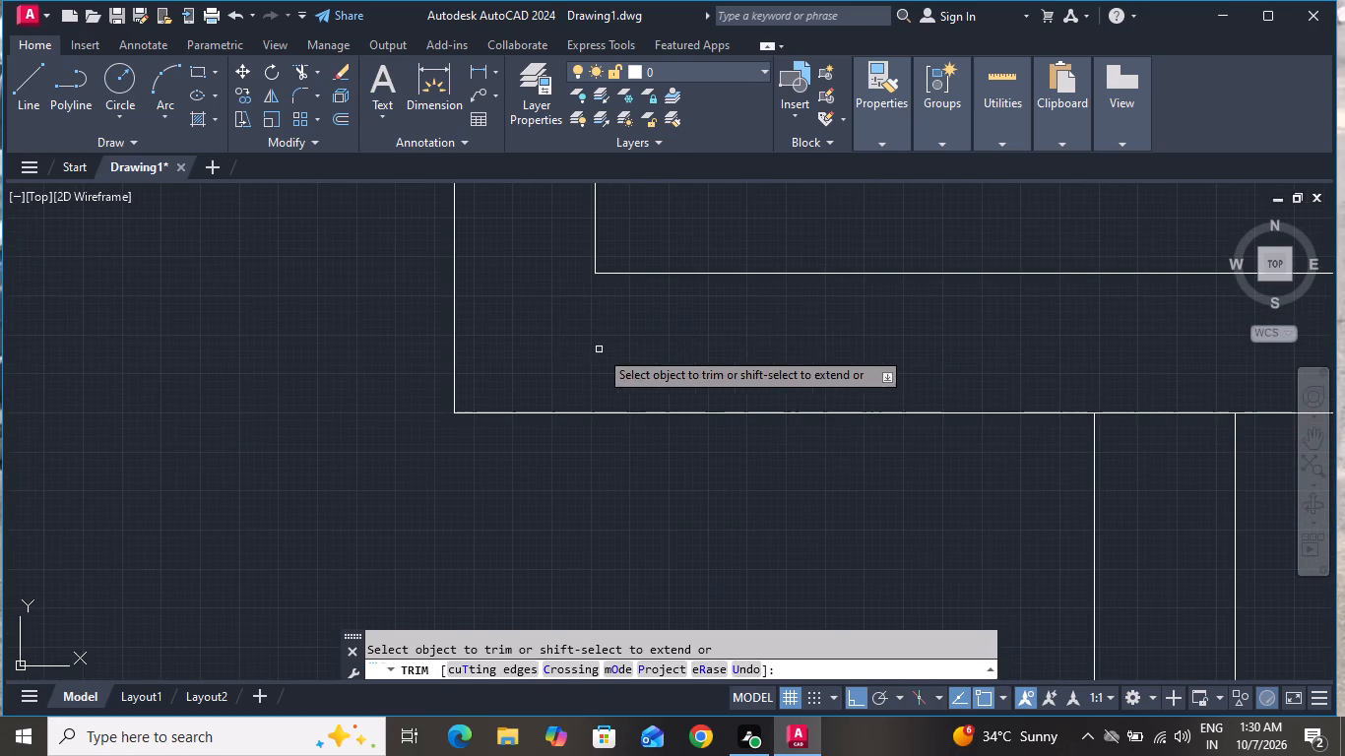
Trim the lower partition's bottom line between the two lines of the small room's left side wall.
scroll(628, 380, "down", 6)
scroll(658, 390, "up", 3)
scroll(670, 396, "down", 1)
scroll(682, 396, "up", 1)
scroll(685, 397, "down", 1)
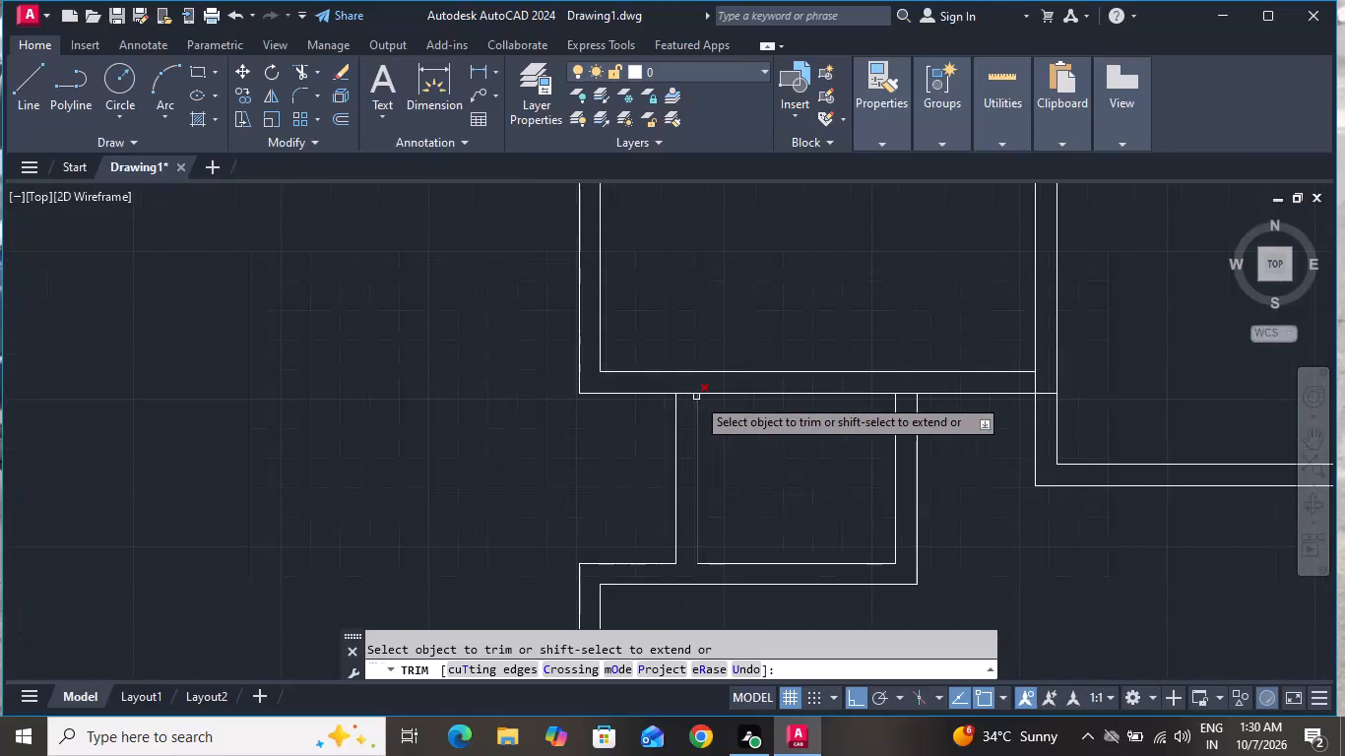
scroll(676, 405, "up", 4)
left_click(720, 386)
left_click(732, 283)
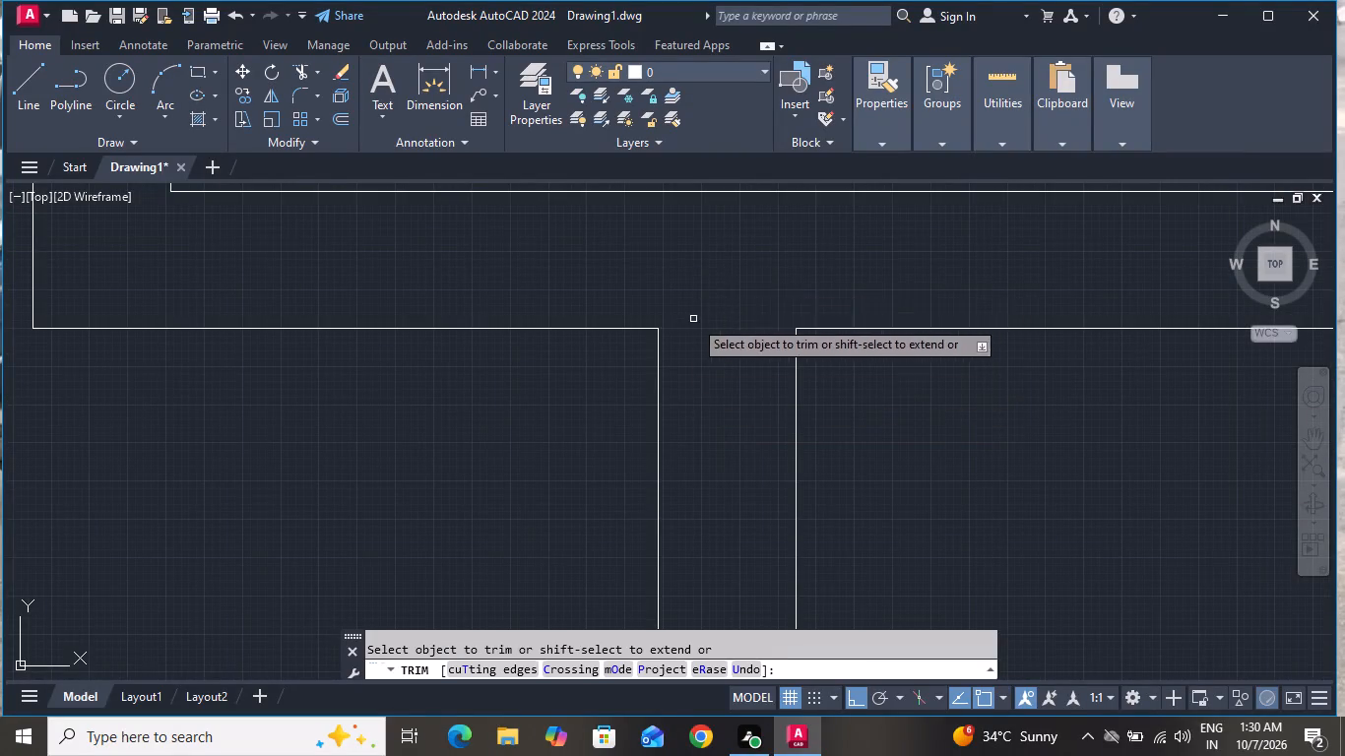
Trim the crossing horizontal and vertical lines inside the junction where the lower partition meets the upper-right room's left wall.
scroll(678, 353, "down", 2)
scroll(664, 373, "up", 1)
scroll(640, 375, "down", 1)
scroll(640, 375, "up", 1)
scroll(640, 375, "down", 4)
scroll(890, 369, "up", 3)
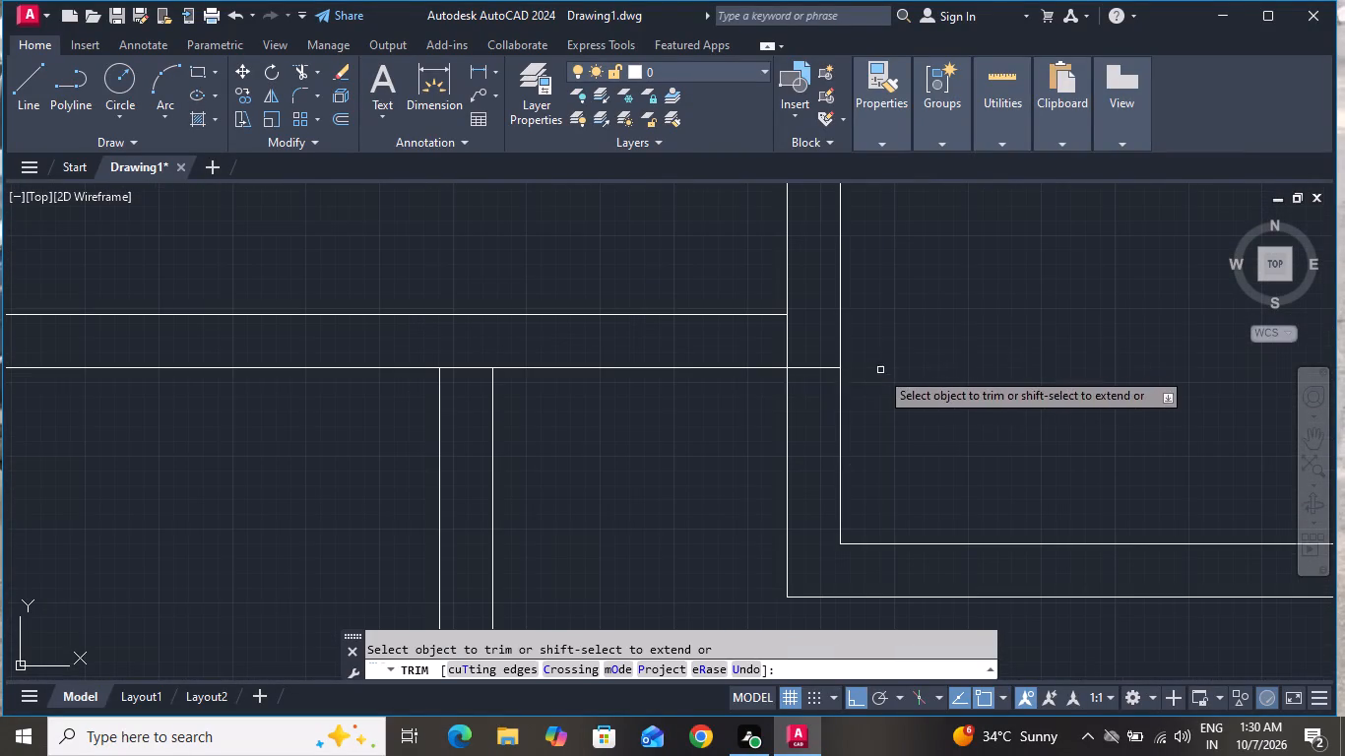
left_click(814, 339)
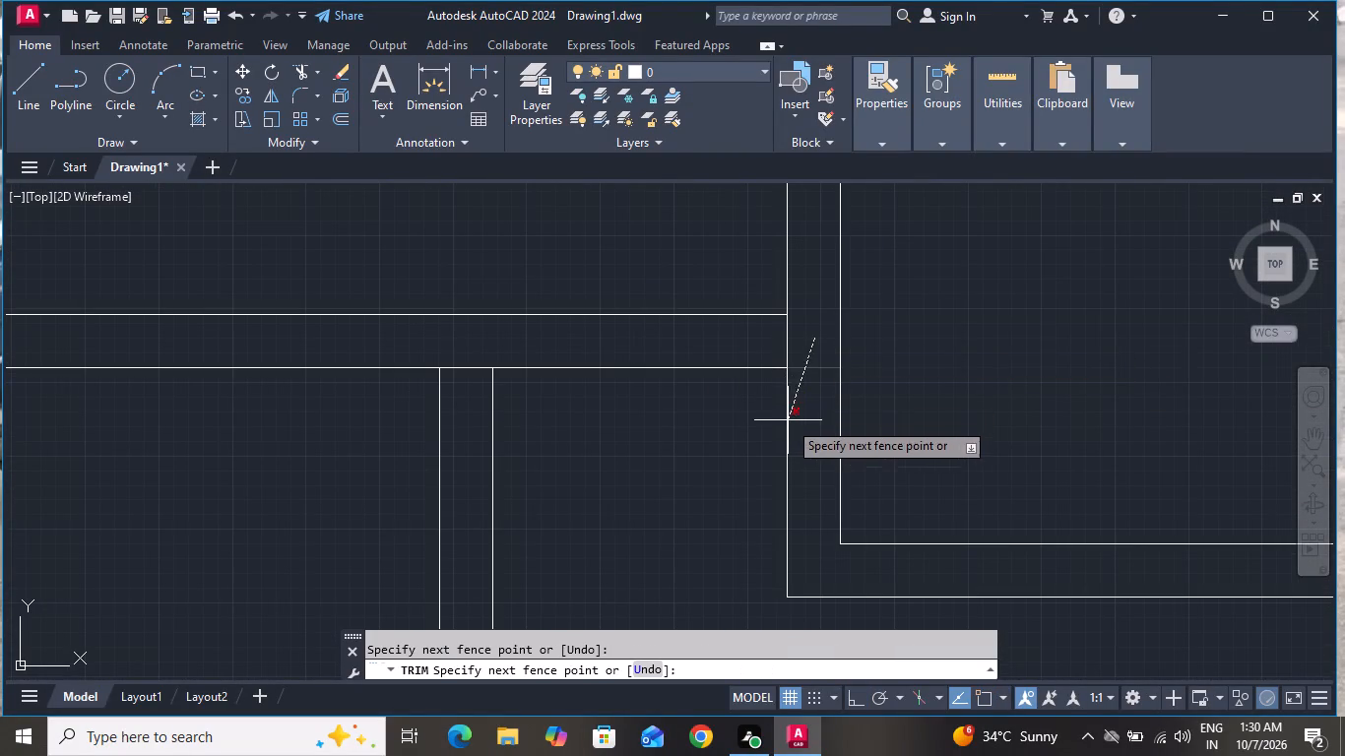
left_click(800, 419)
left_click(807, 342)
left_click(737, 346)
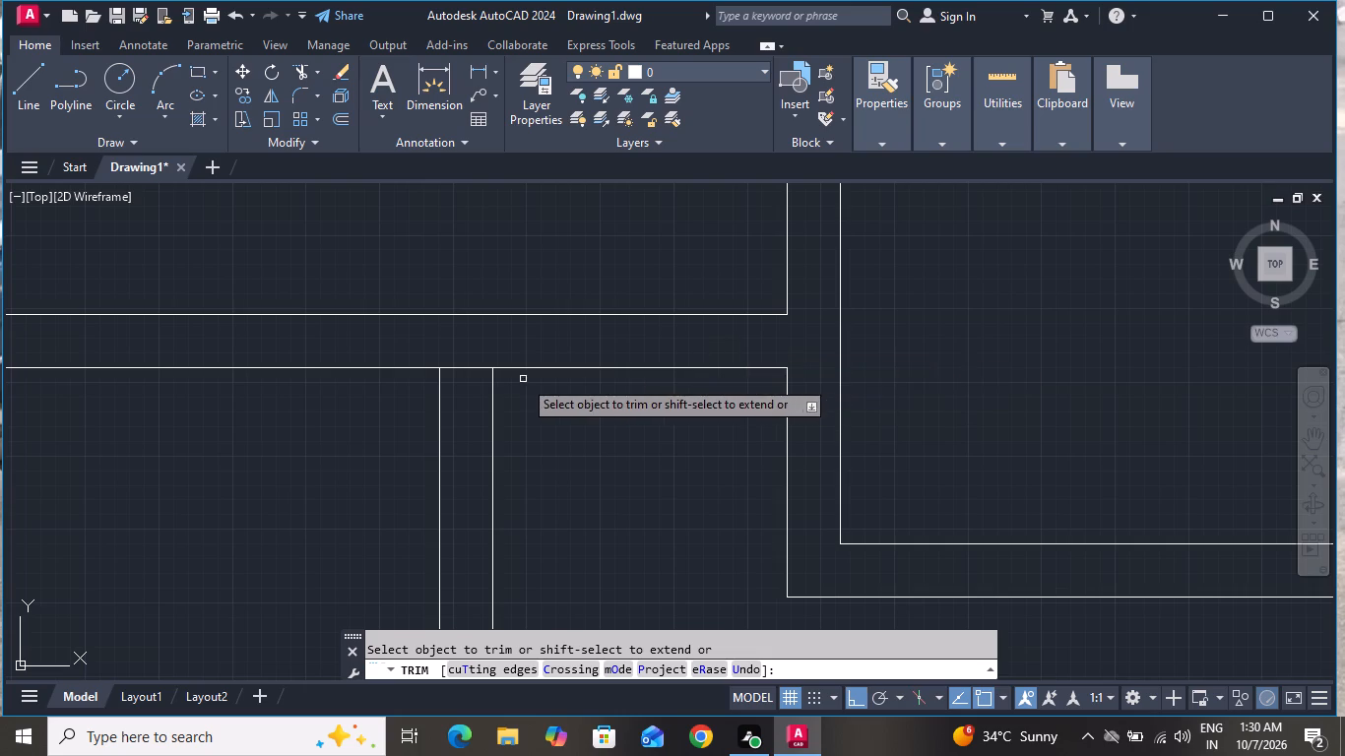
Trim the lower partition's bottom line between the two lines of the small room's right side wall.
left_click(475, 349)
left_click(461, 397)
scroll(521, 364, "up", 1)
scroll(523, 367, "down", 4)
scroll(459, 455, "down", 2)
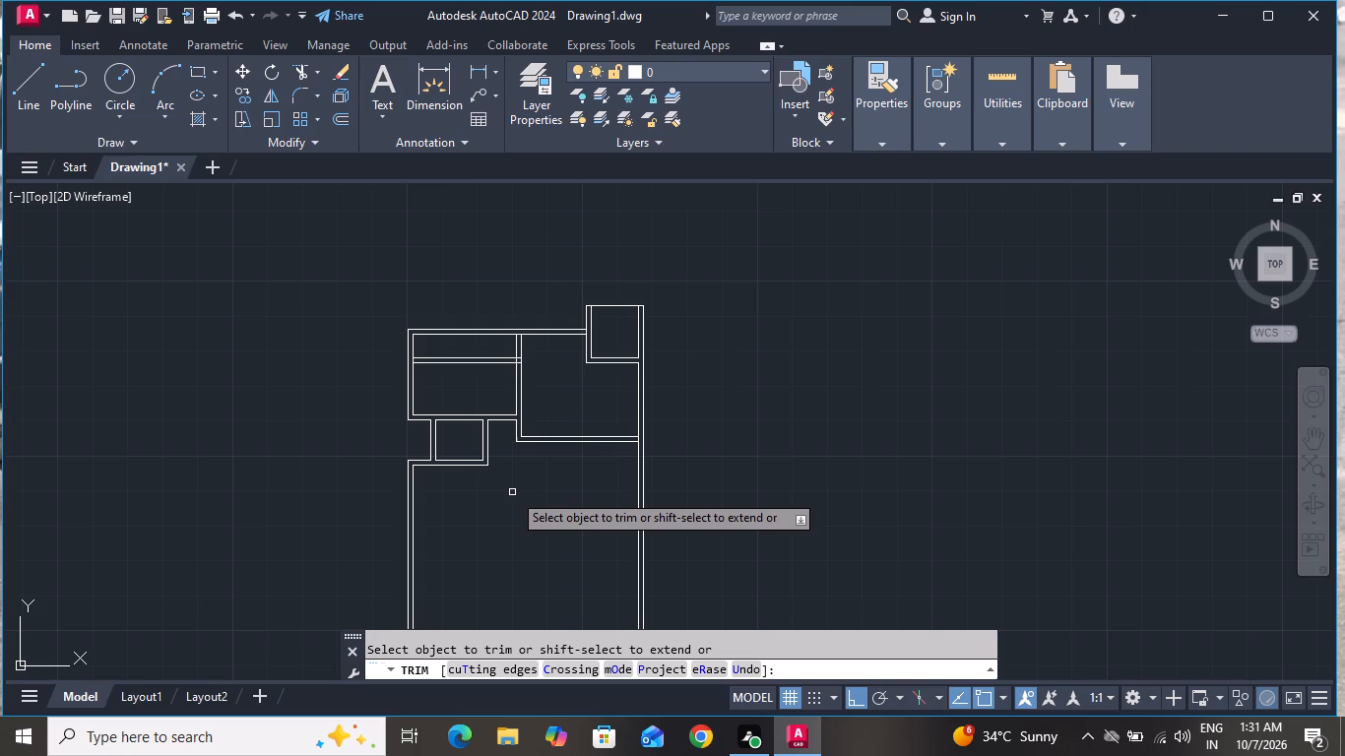
right_click(508, 494)
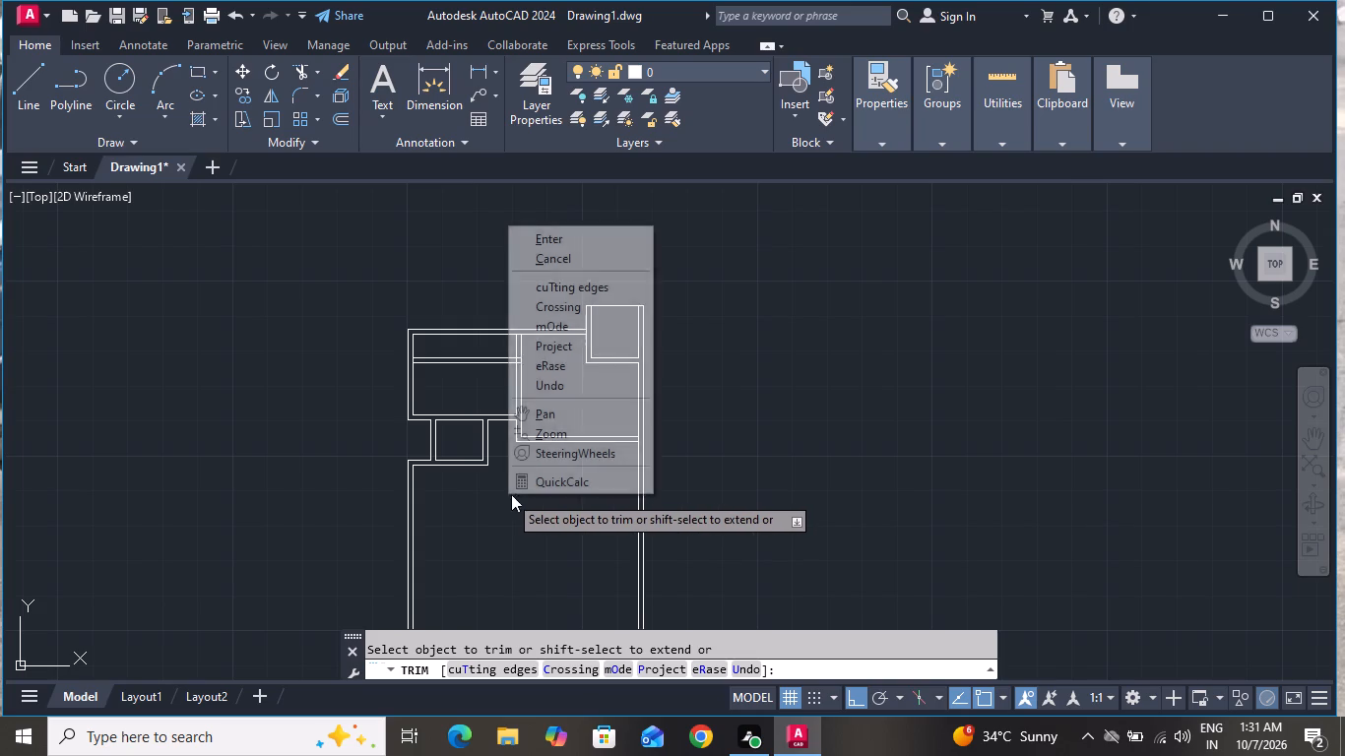
left_click(582, 251)
Offset the small room's bottom wall line 9' downward, and offset the copy another 9" to form a horizontal wall.
key("p")
key("BackSpace")
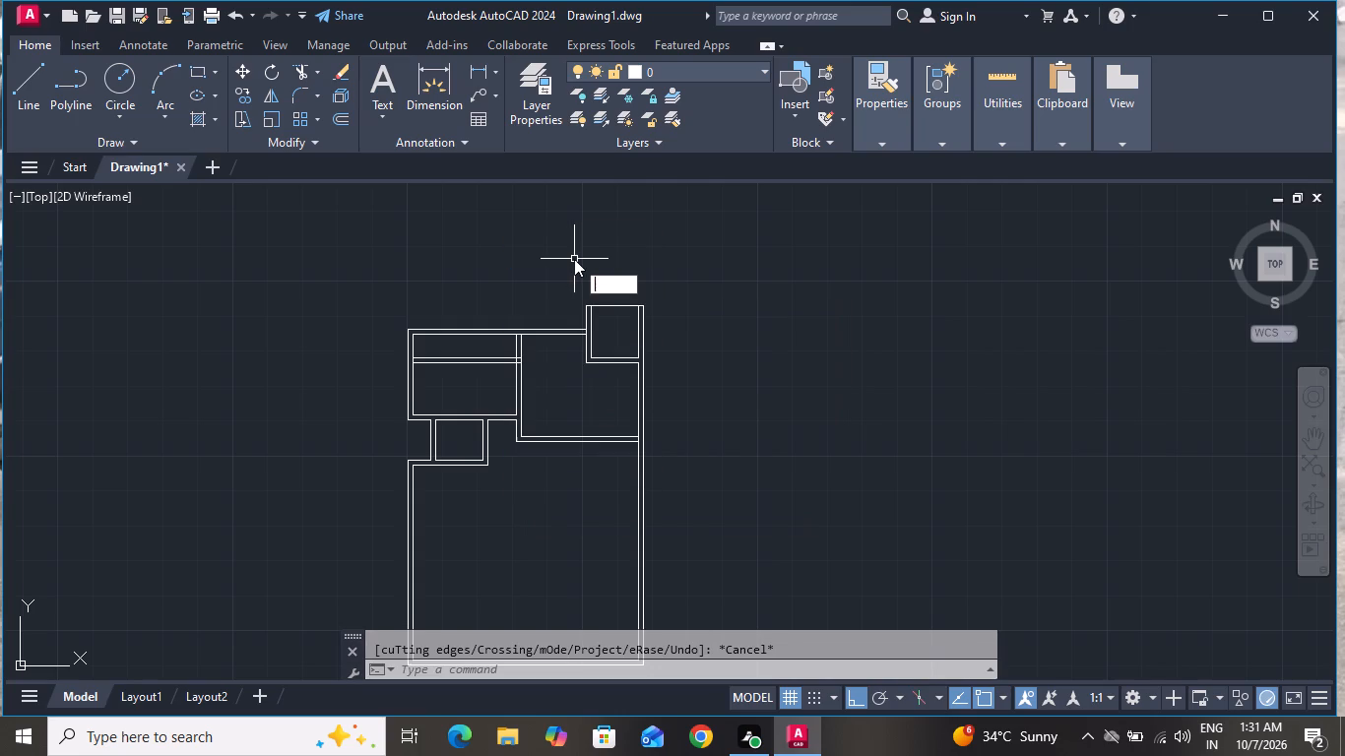
type("o")
key("space")
type("t")
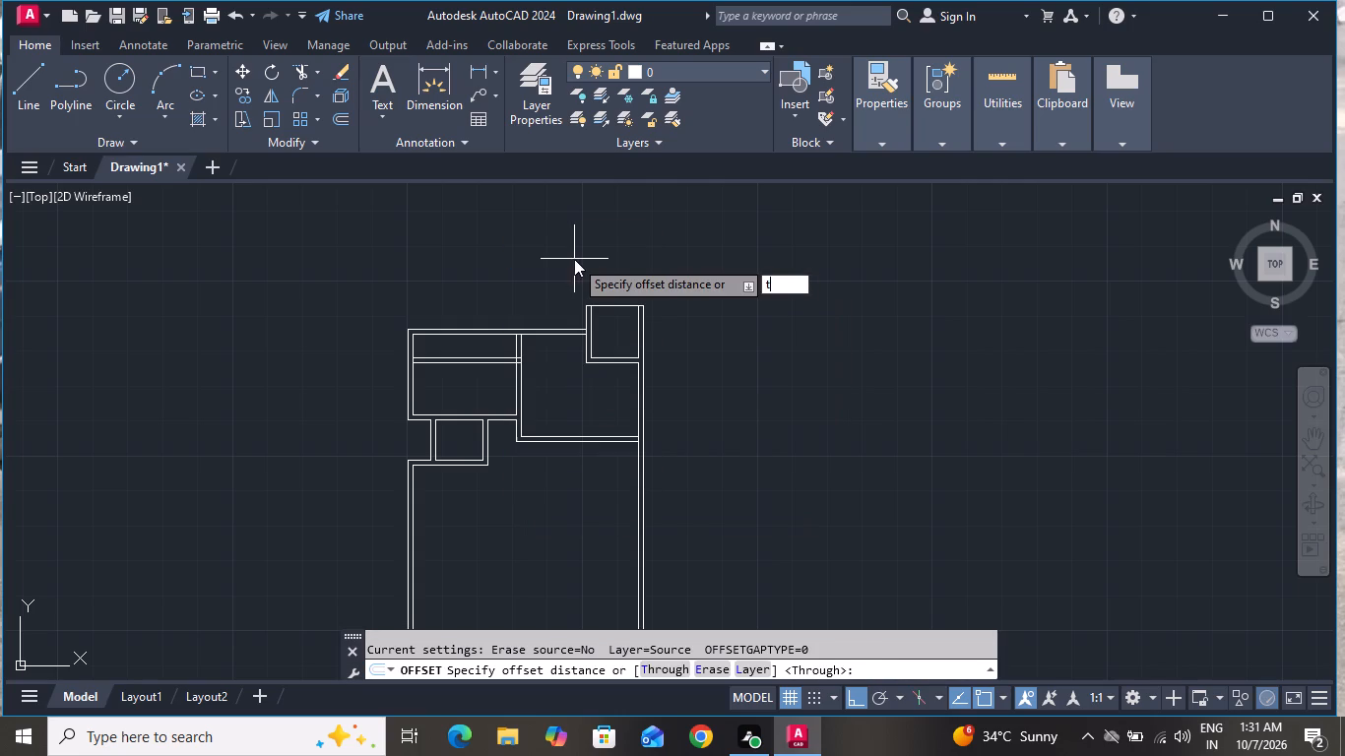
key("space")
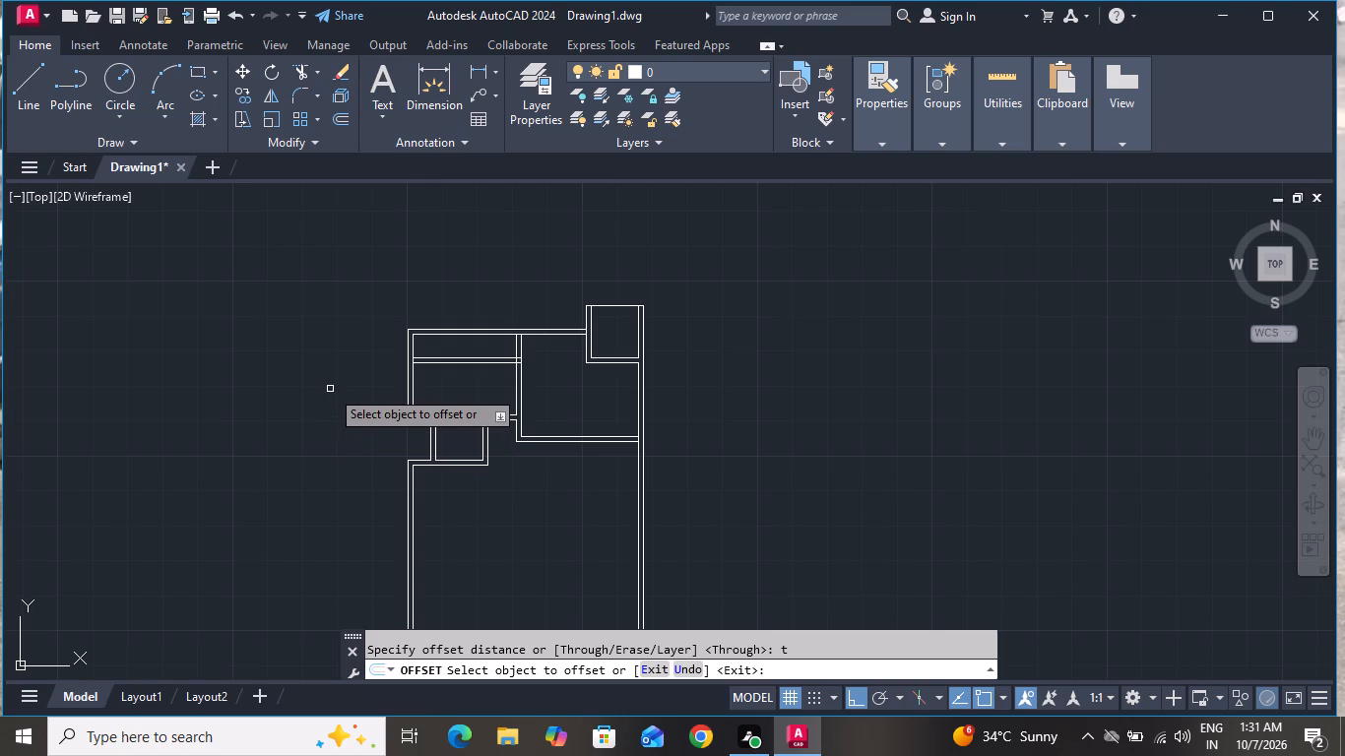
scroll(428, 512, "up", 2)
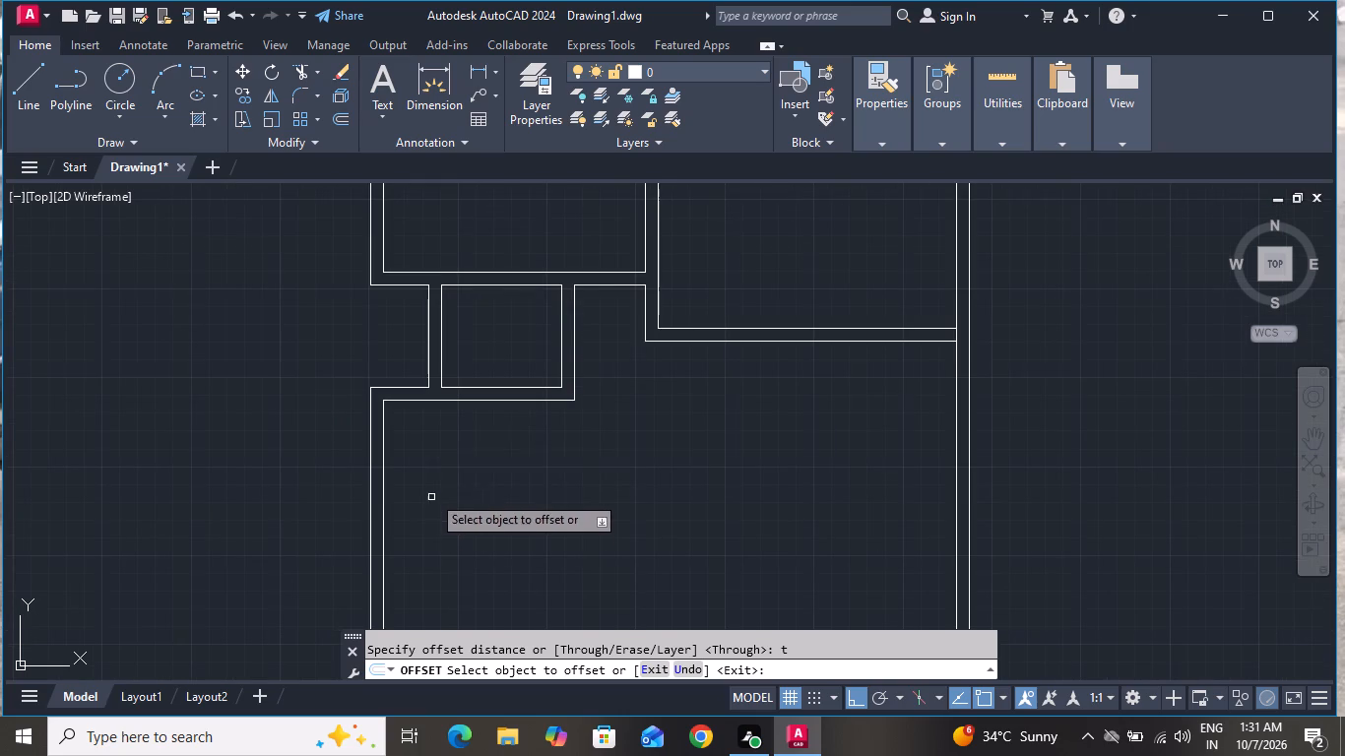
left_click(453, 401)
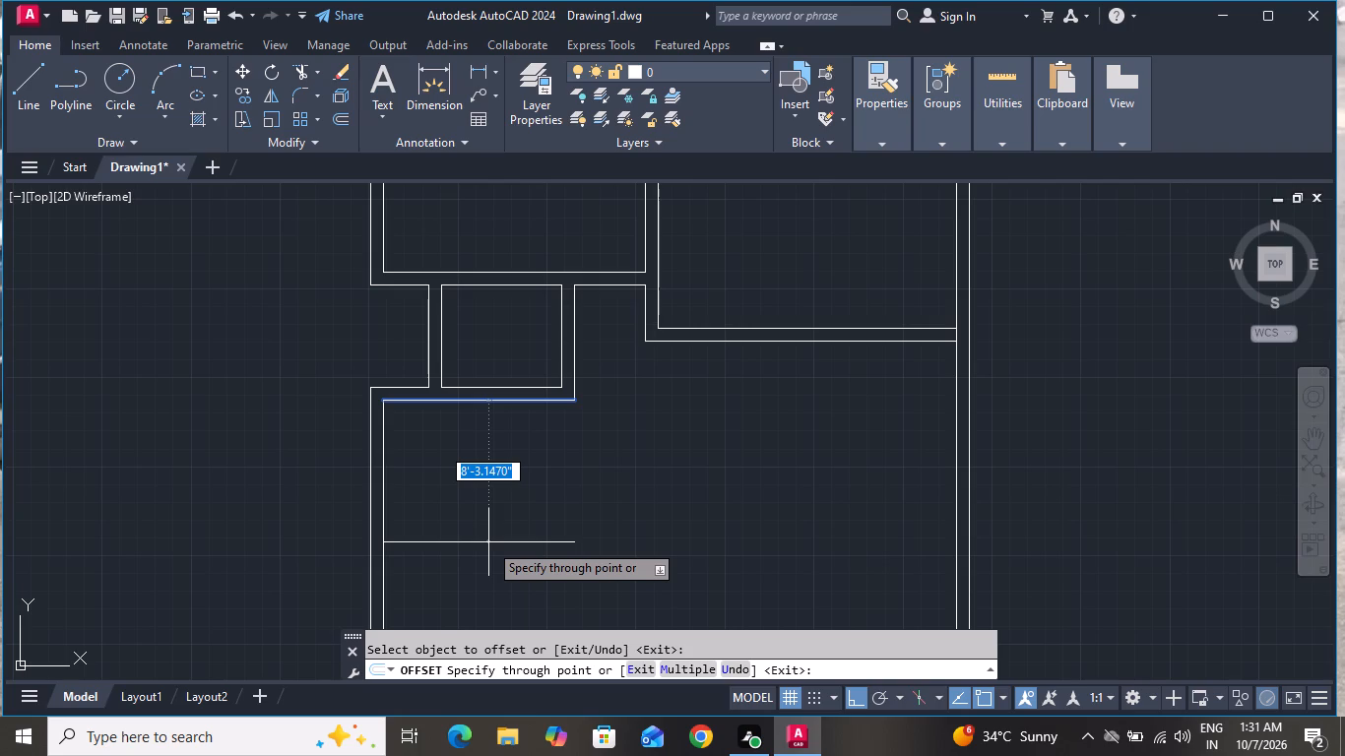
type("9'")
key("Return")
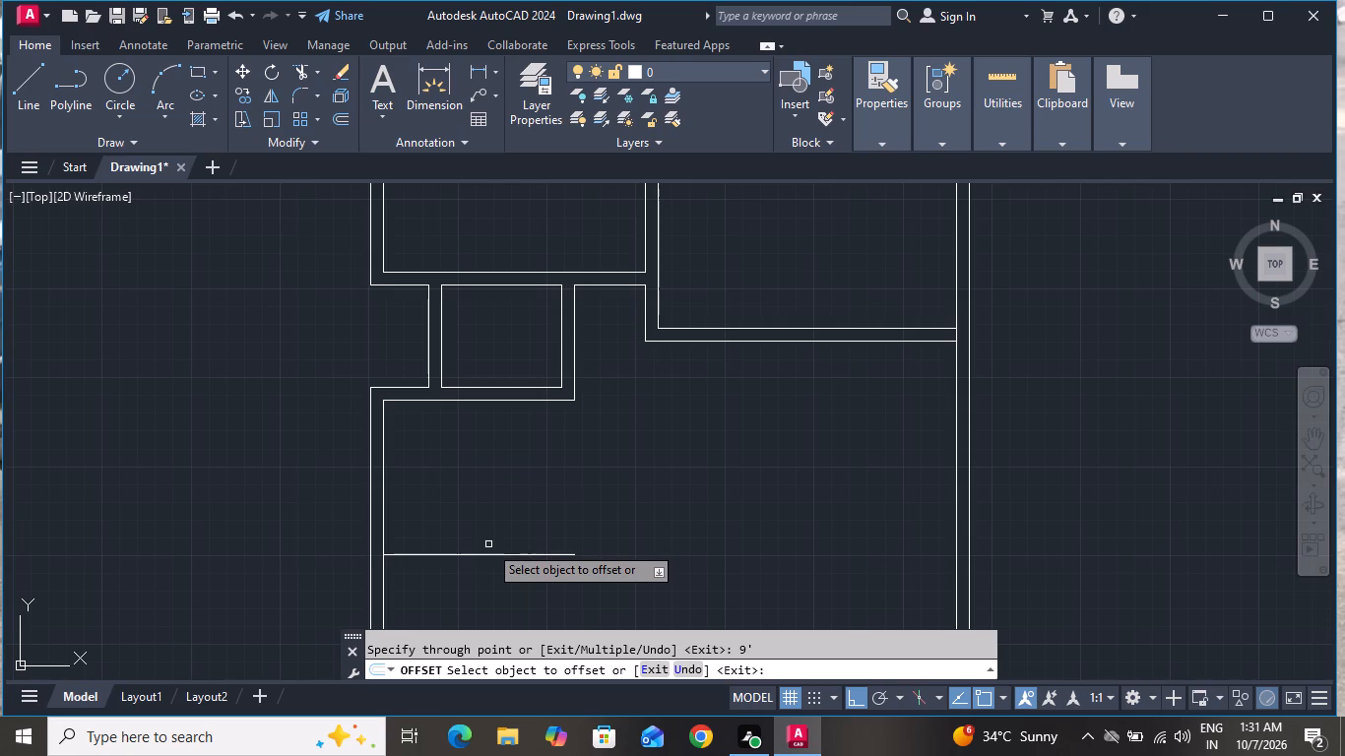
left_click(485, 555)
type("9\"")
key("Return")
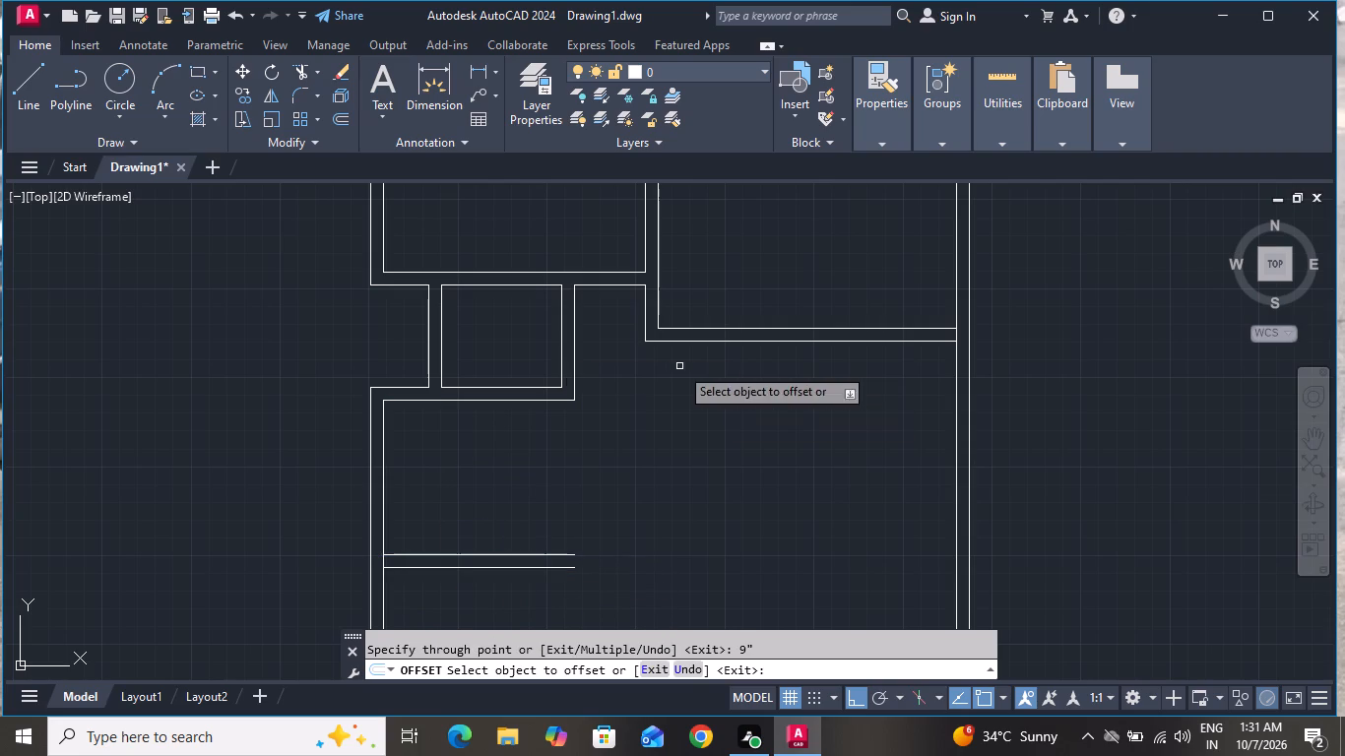
Offset the left outer wall's inner line 10' inward, and offset the copy another 9" to form a vertical wall.
left_click_drag(384, 492, 395, 499)
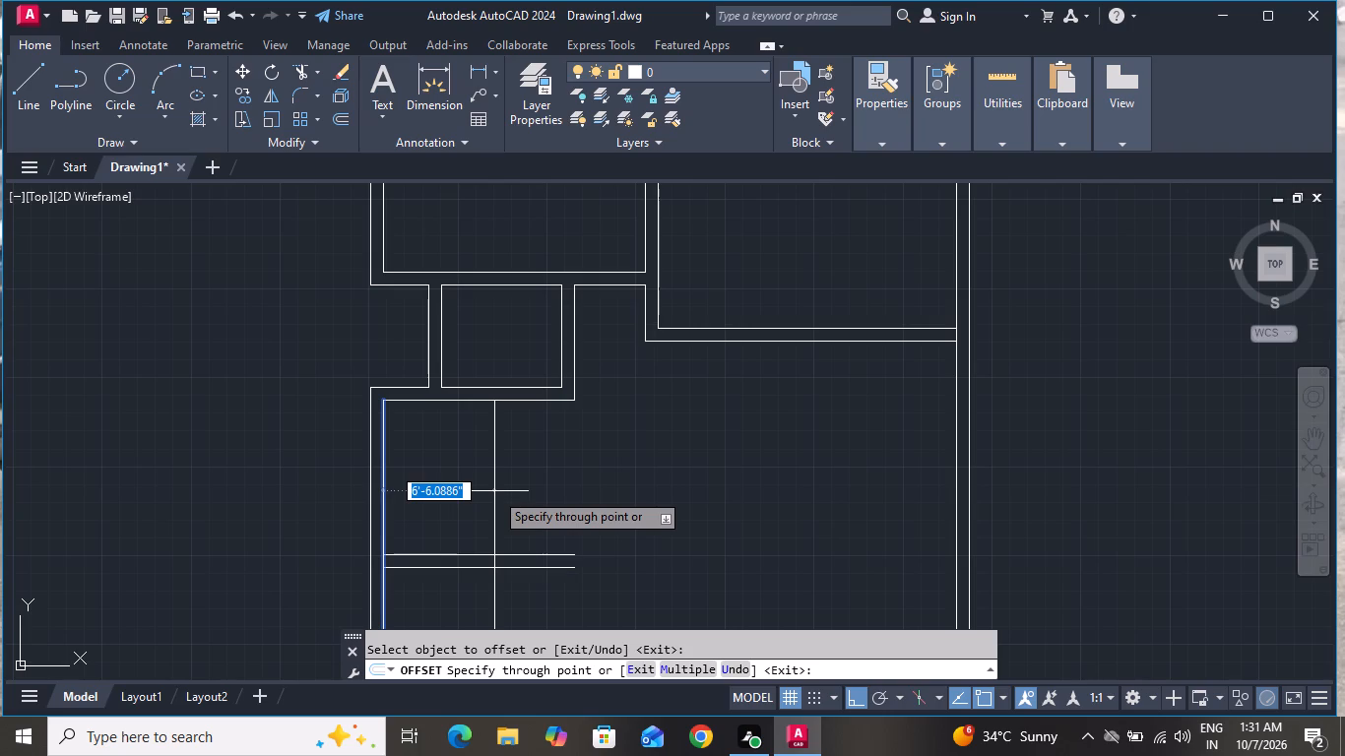
type("10'")
key("Return")
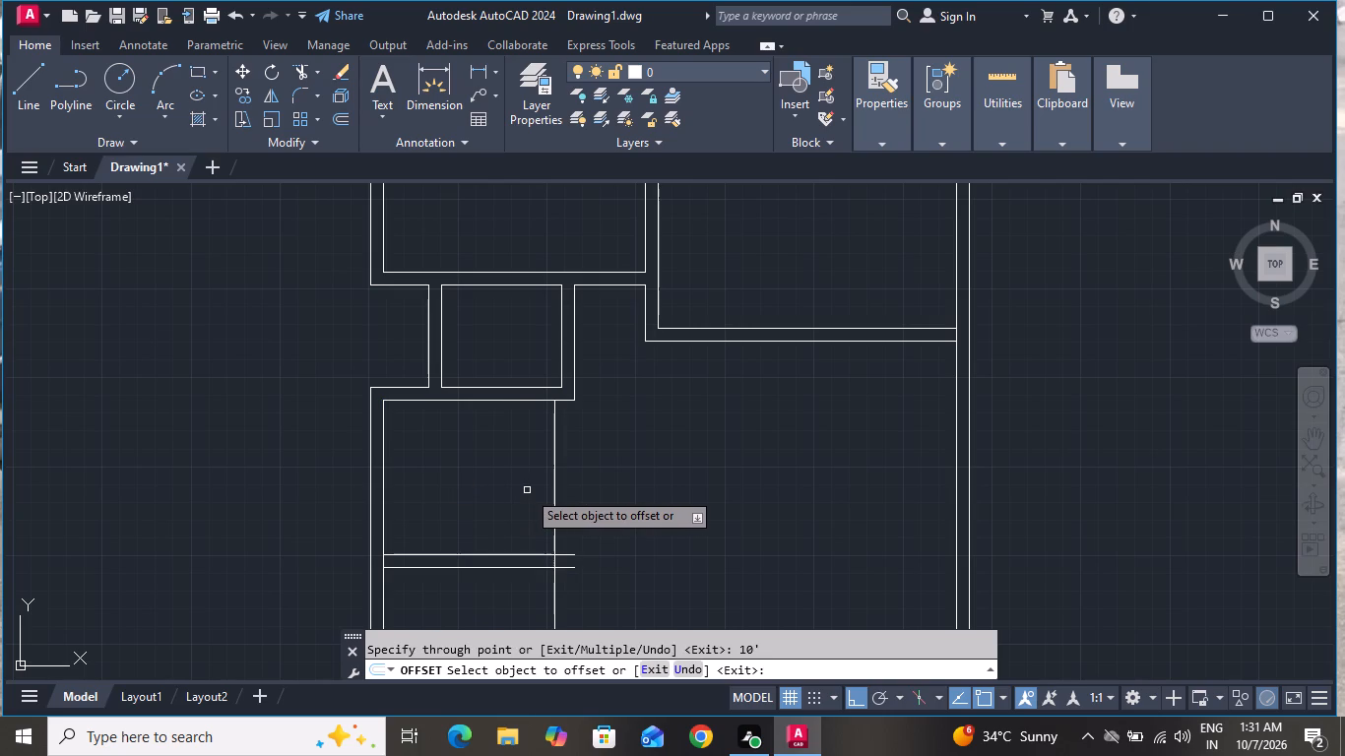
left_click(559, 464)
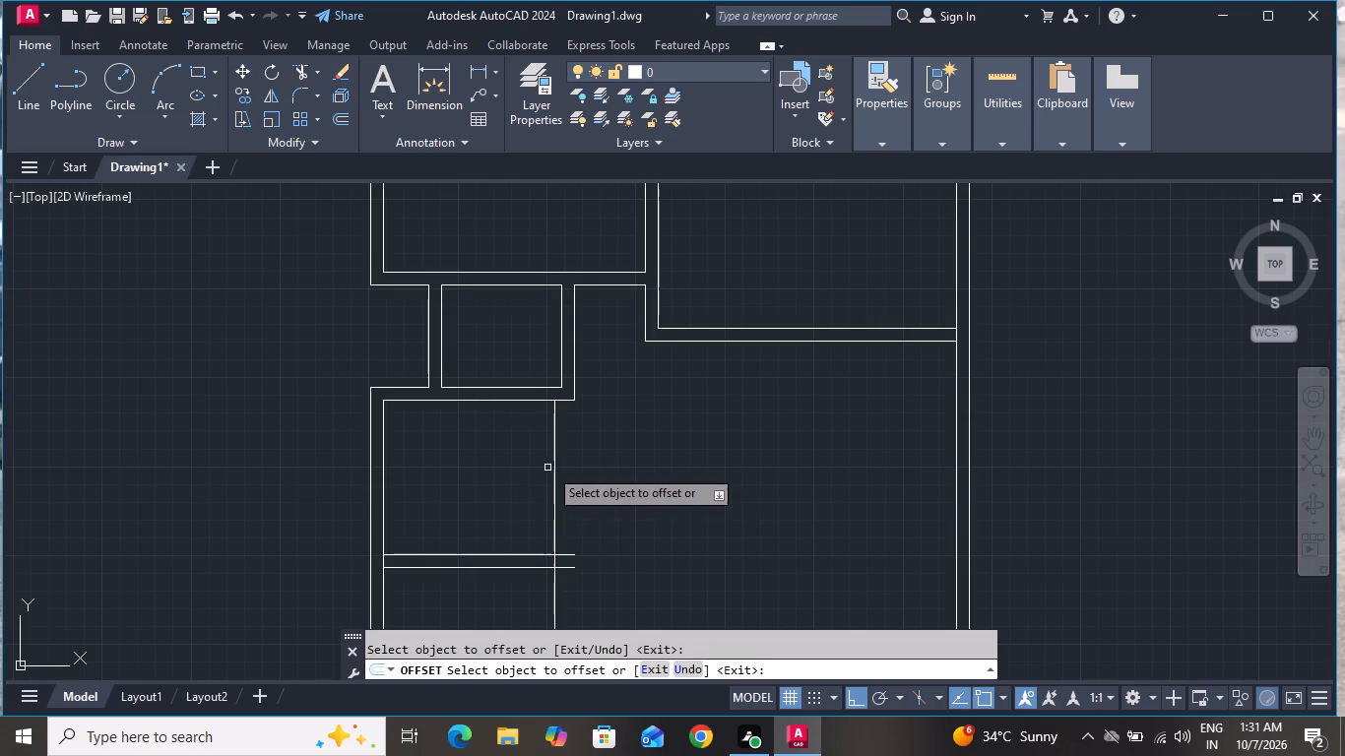
left_click(552, 470)
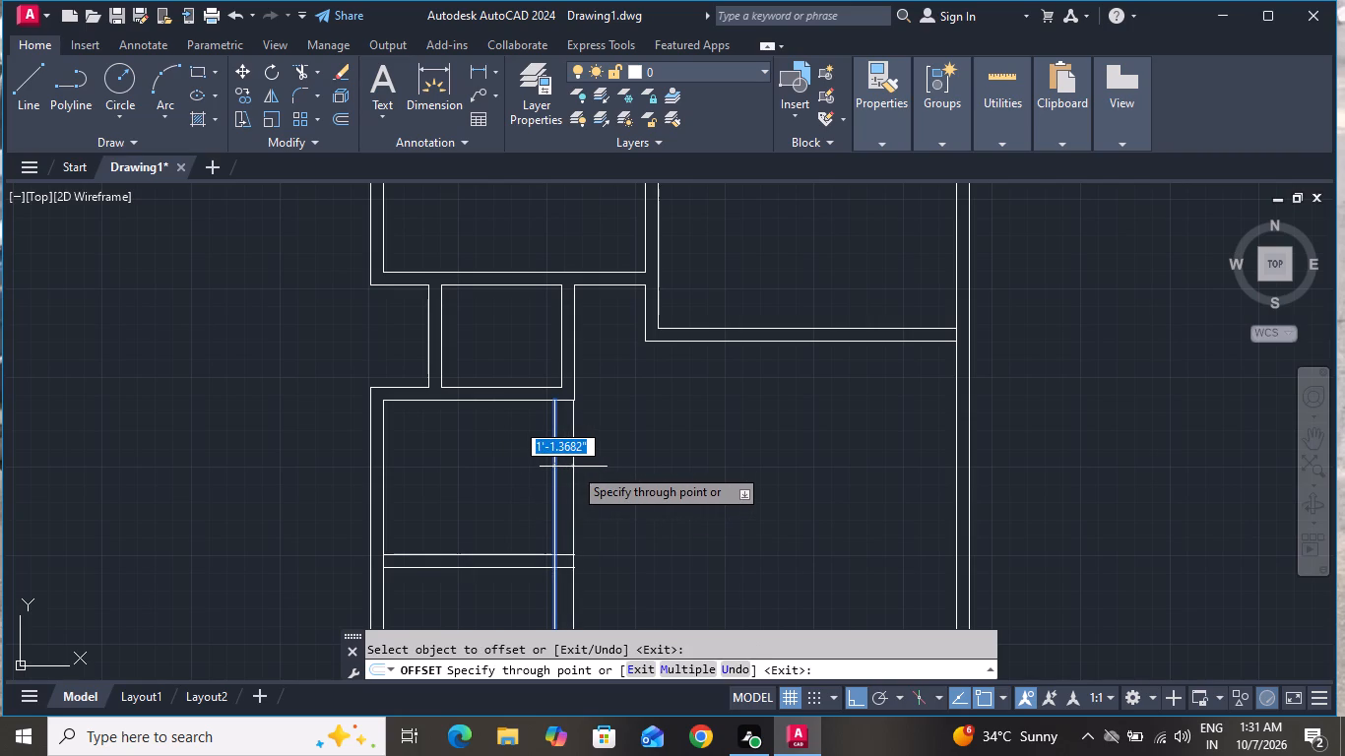
type("9\"")
key("Return")
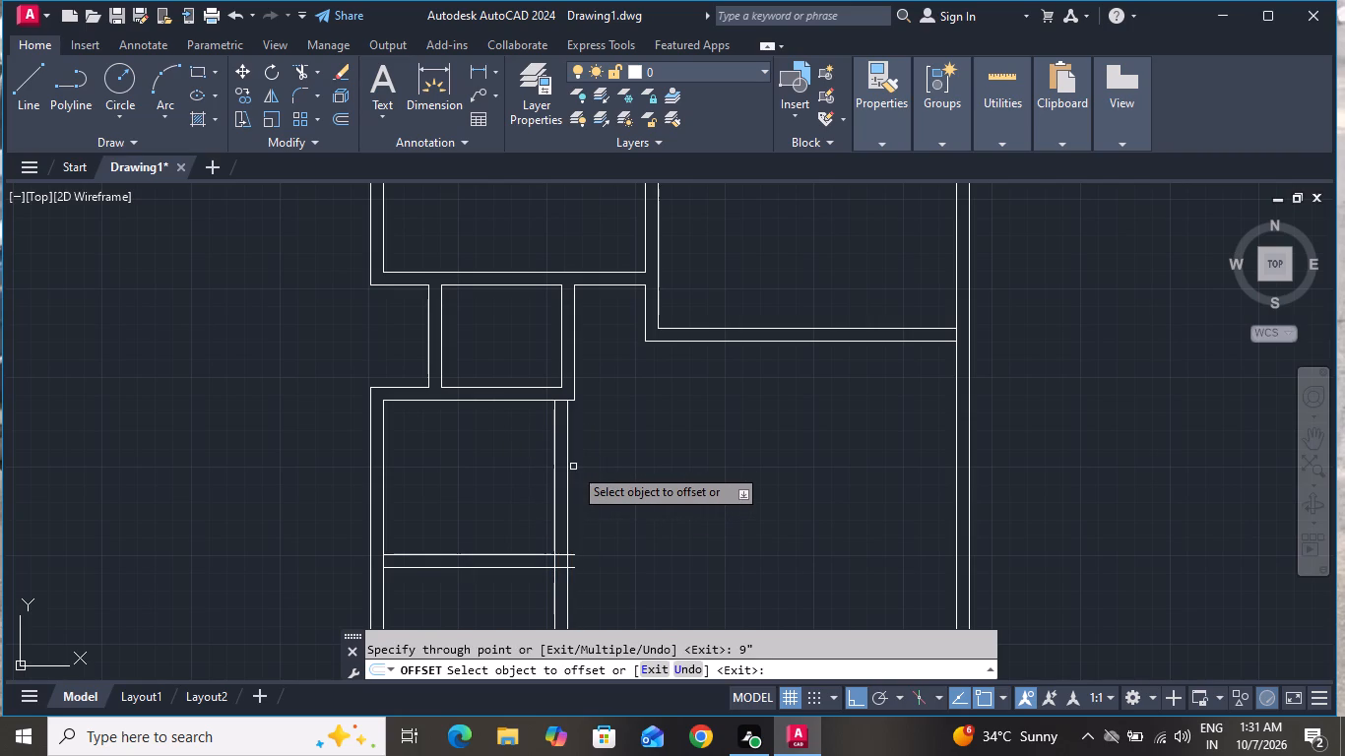
right_click(579, 468)
left_click(638, 496)
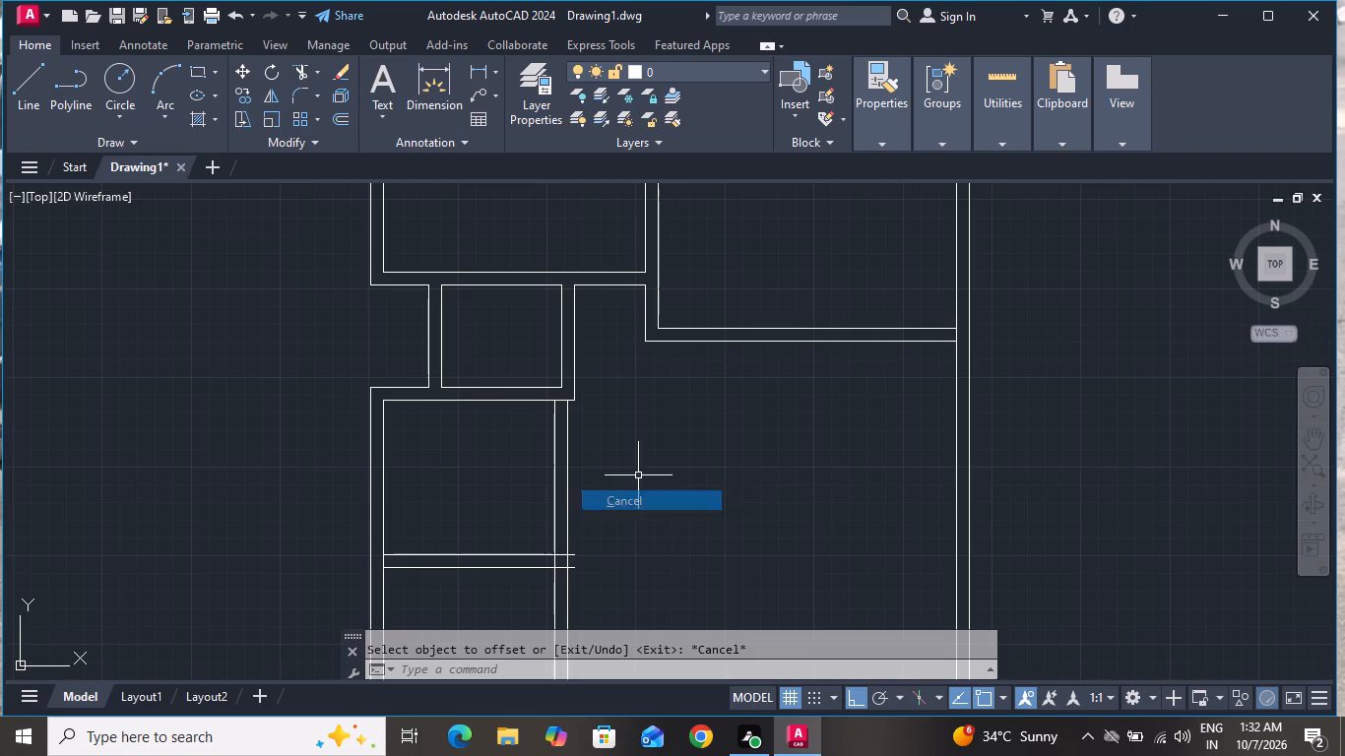
Offset the bottom line of the upper-right room's lower wall 12' downward.
scroll(633, 444, "down", 1)
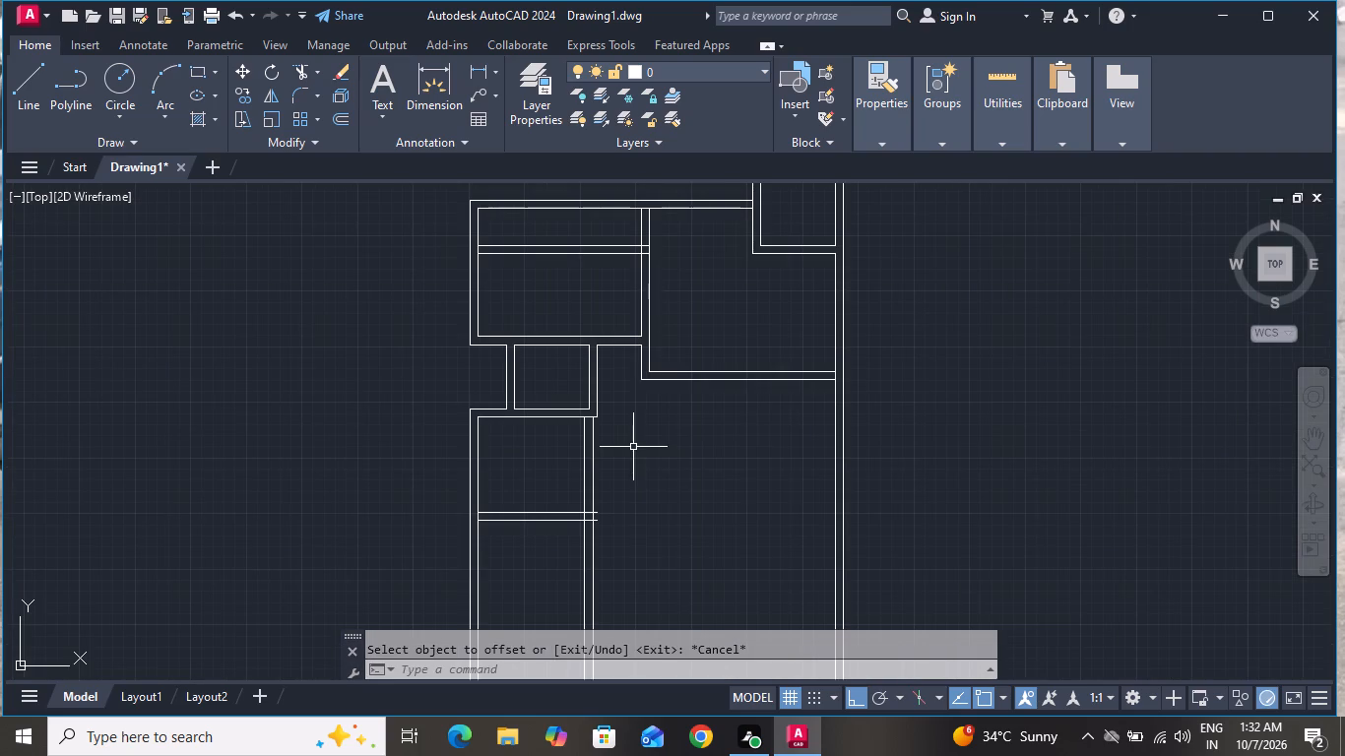
scroll(626, 468, "down", 1)
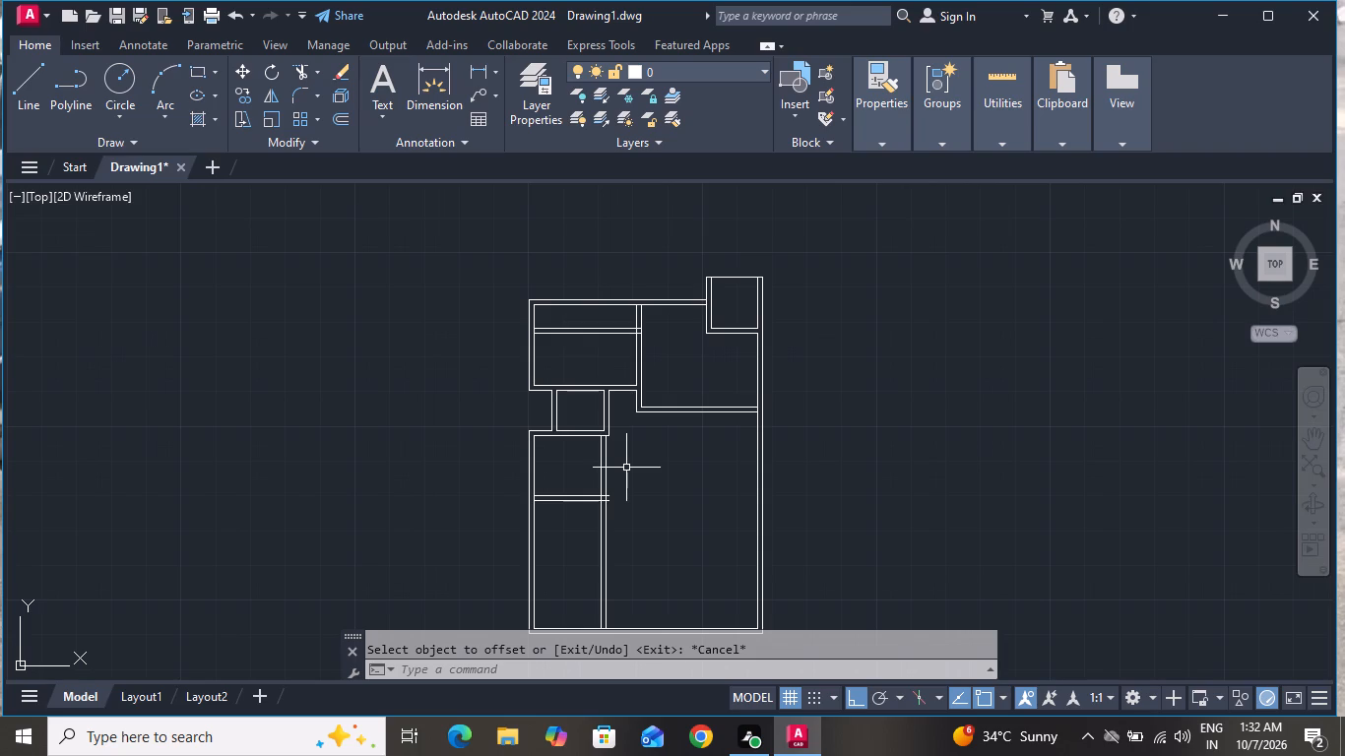
type("o t")
key("space")
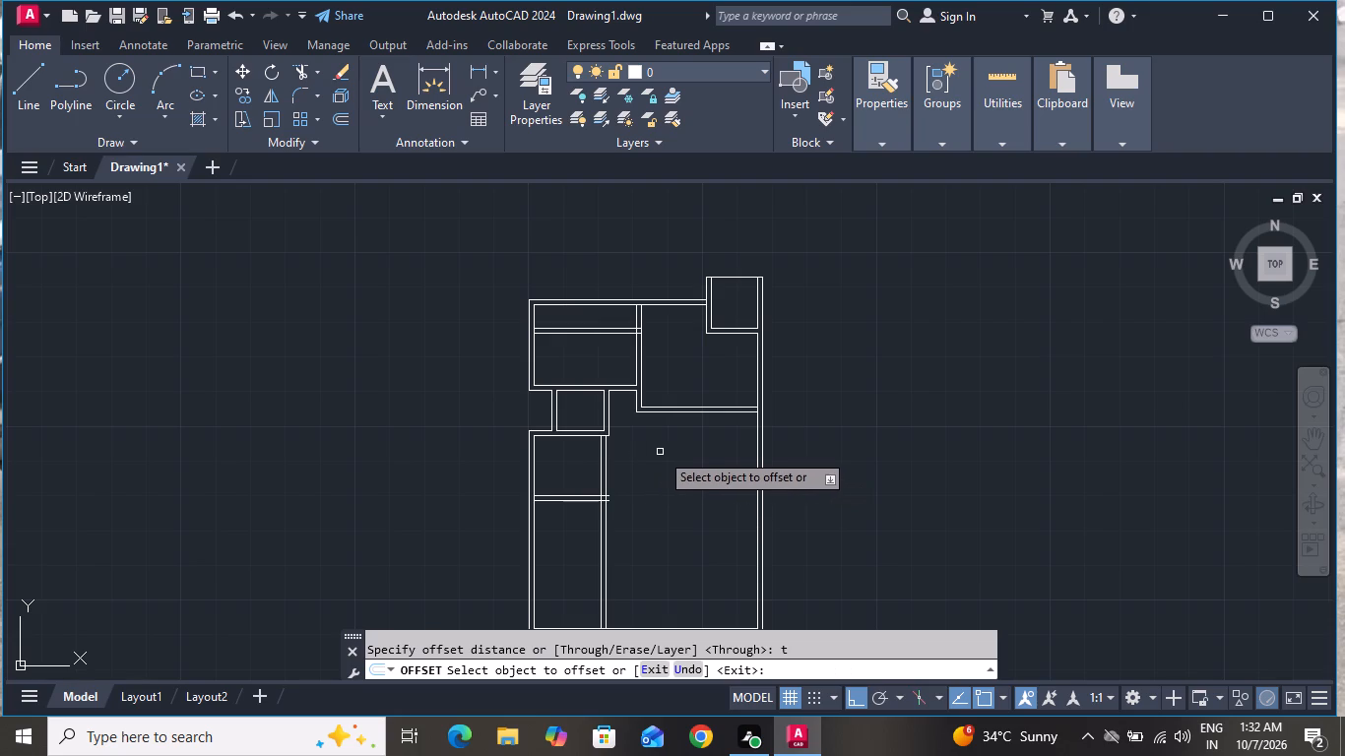
left_click(677, 413)
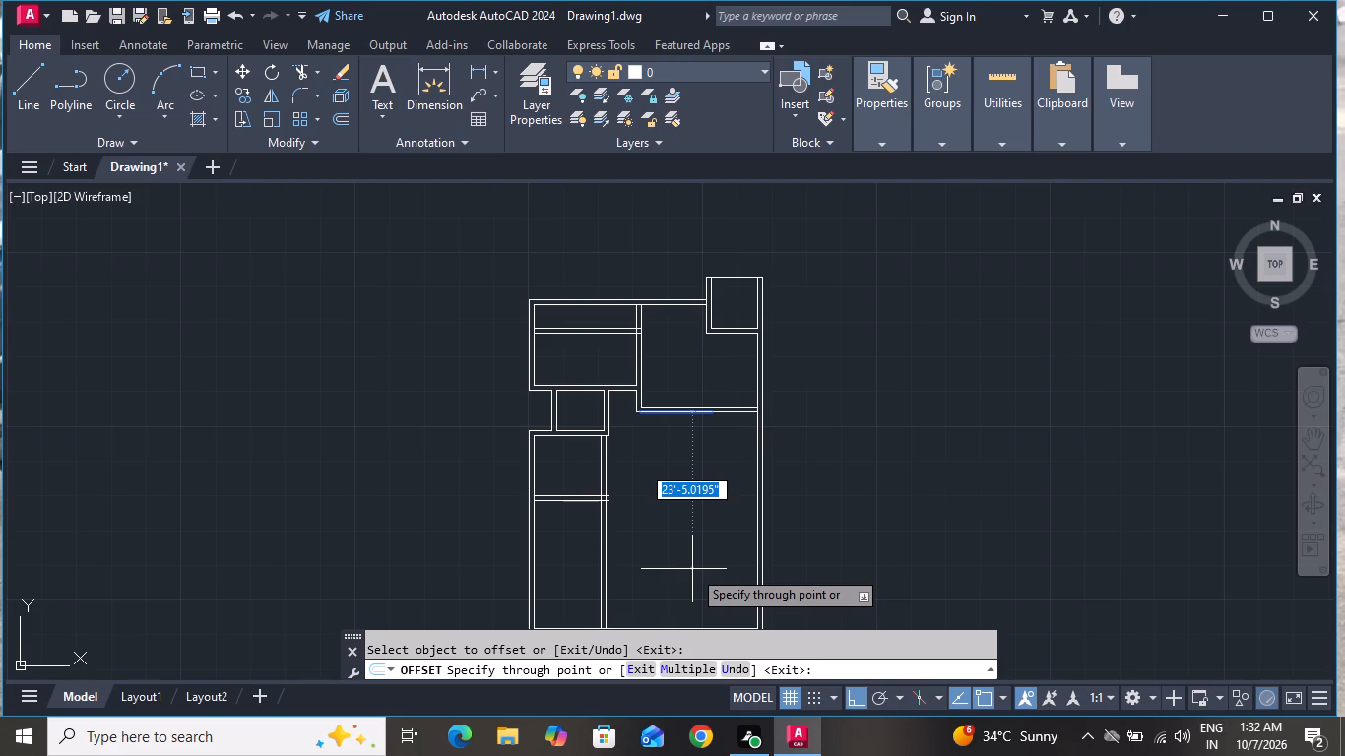
type("12")
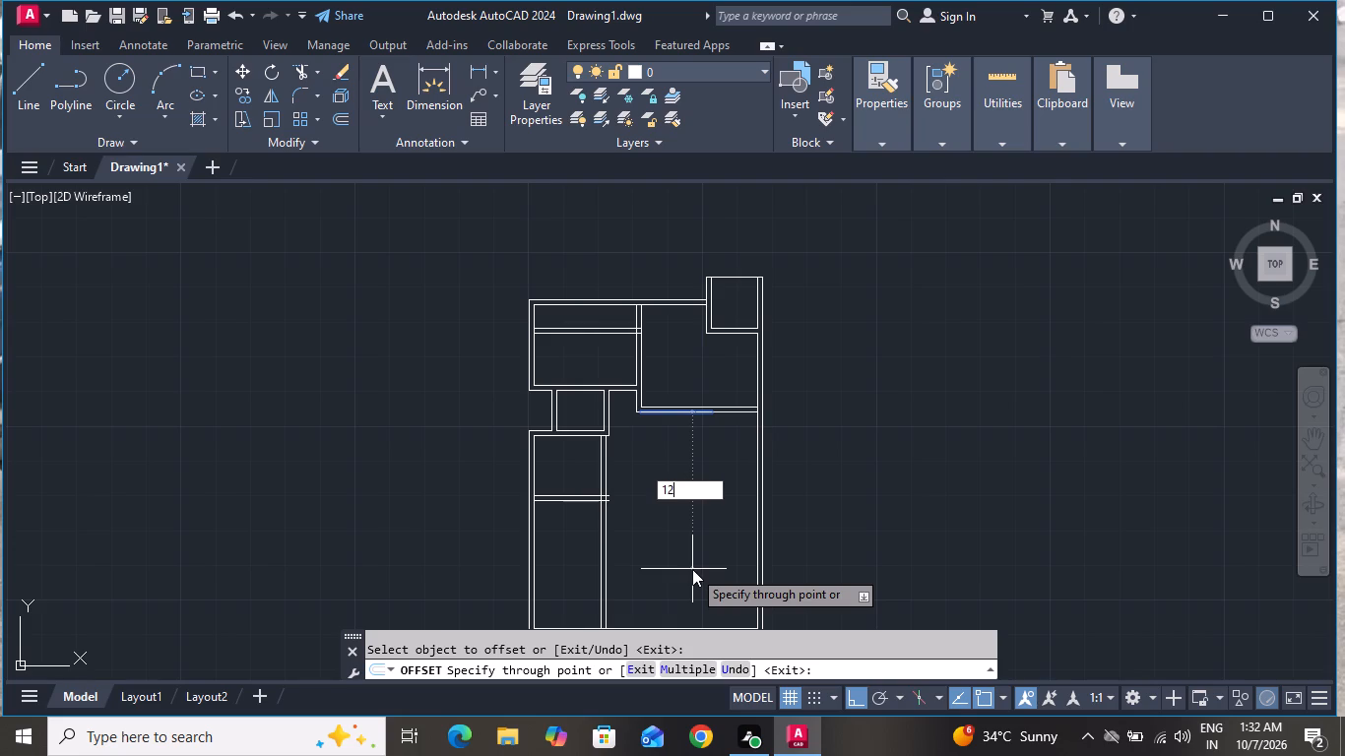
key("apostrophe")
key("Return")
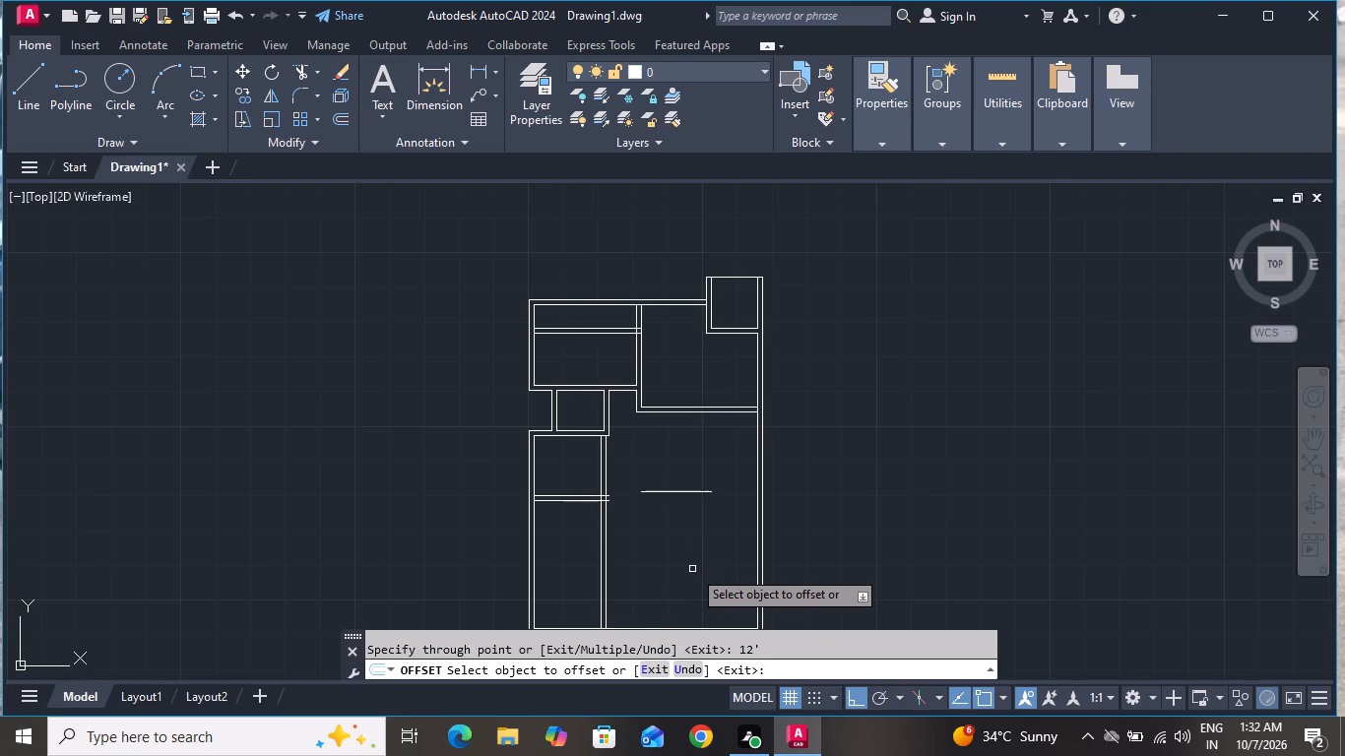
scroll(693, 516, "down", 1)
scroll(693, 516, "up", 1)
scroll(710, 487, "down", 1)
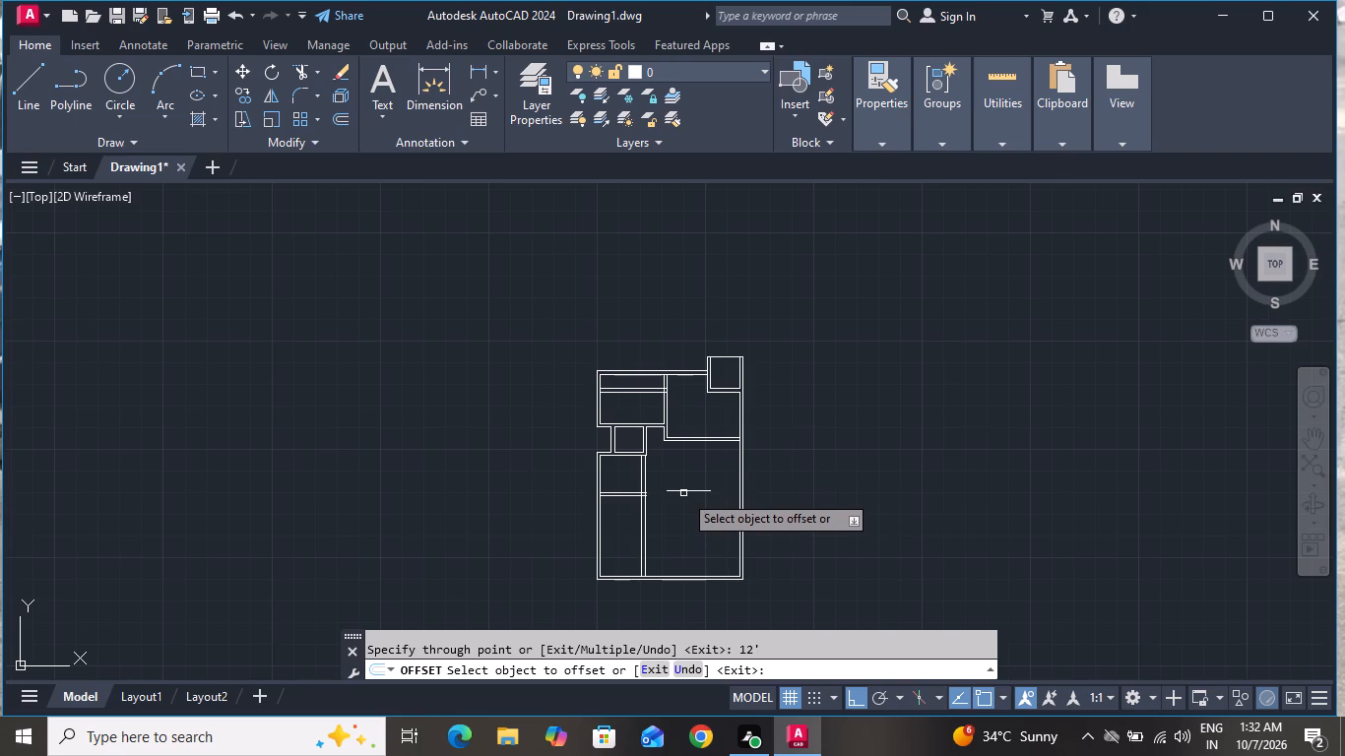
right_click(694, 509)
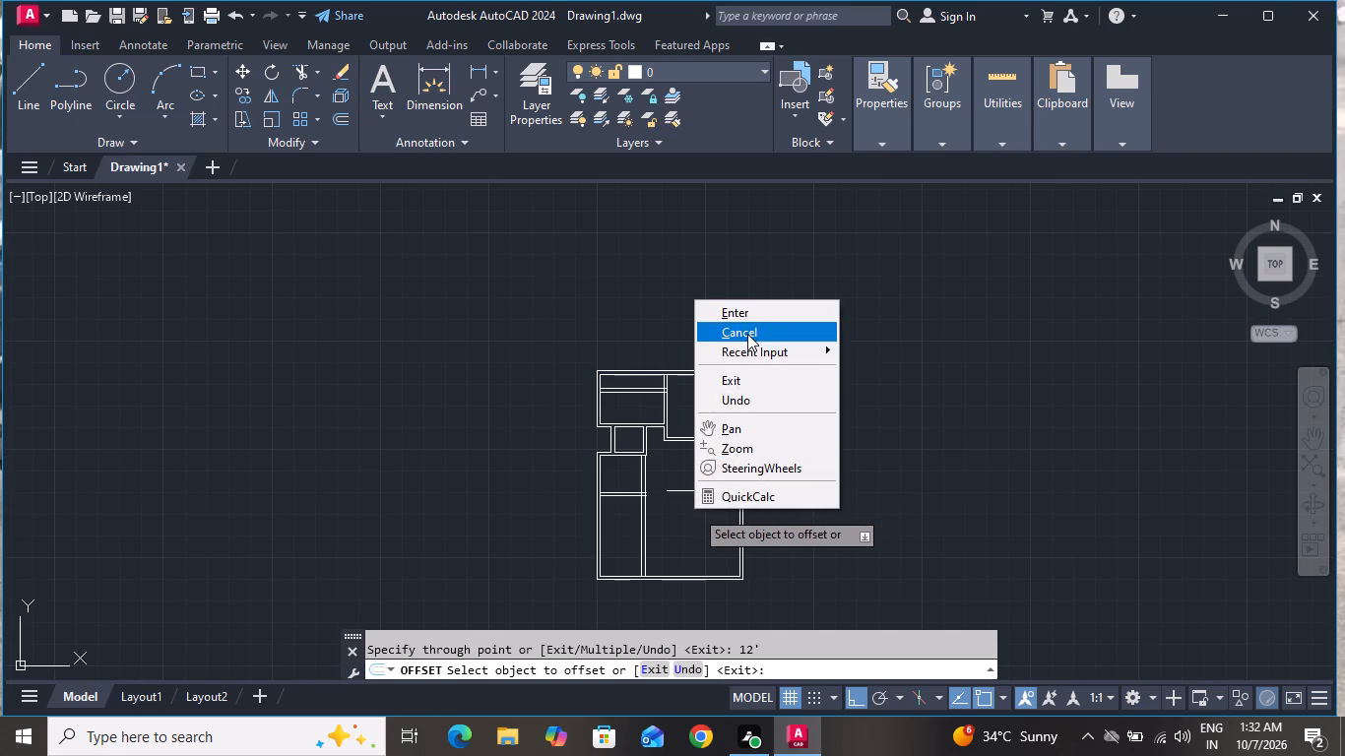
left_click(747, 334)
Extend the line lying 12' below the upper-right room to the right outer wall's inner line.
type("ex")
key("space")
key("space")
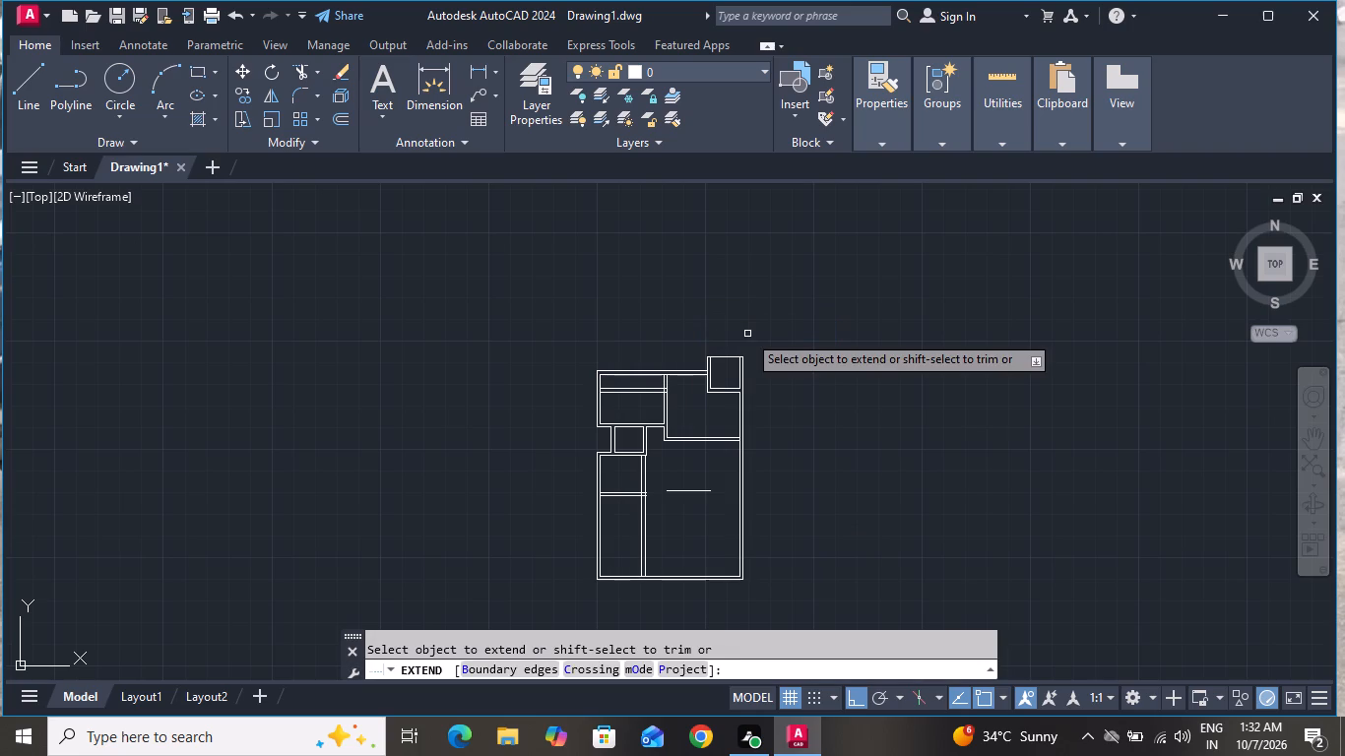
left_click(710, 492)
right_click(686, 516)
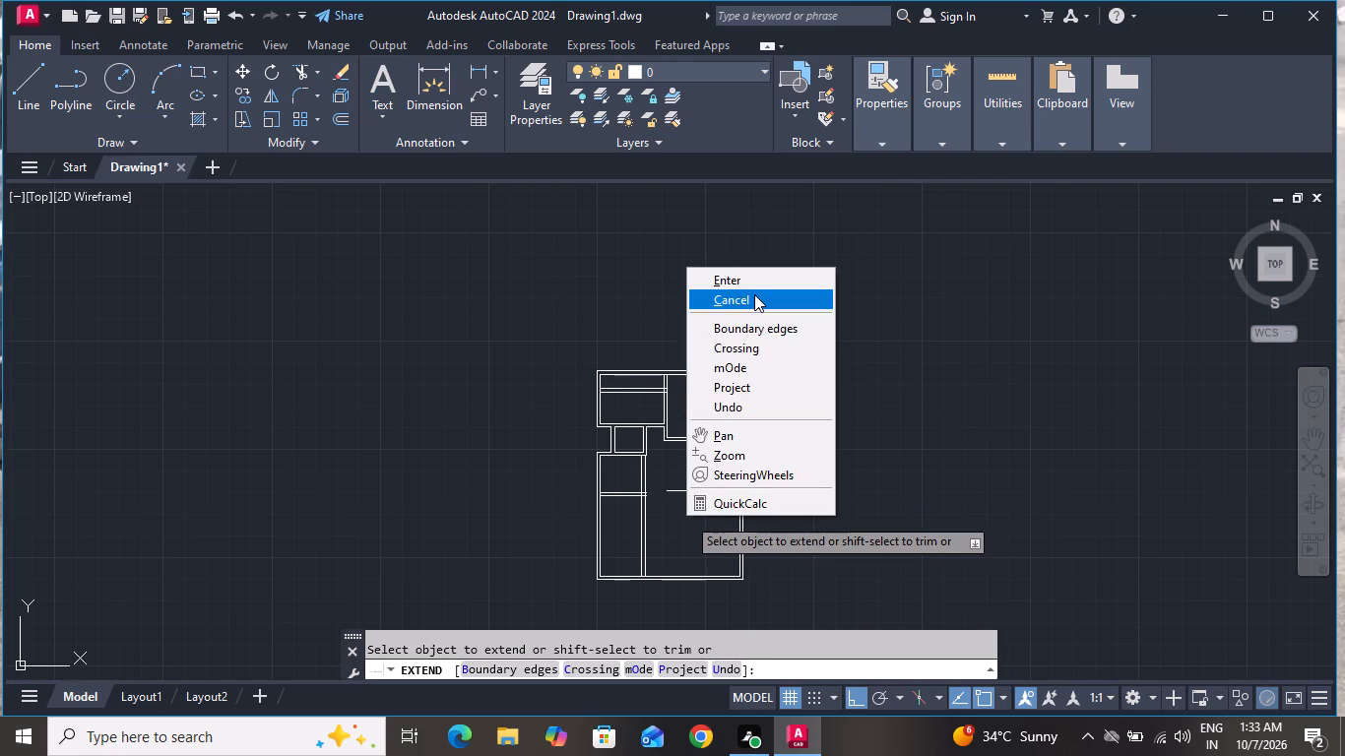
left_click(754, 294)
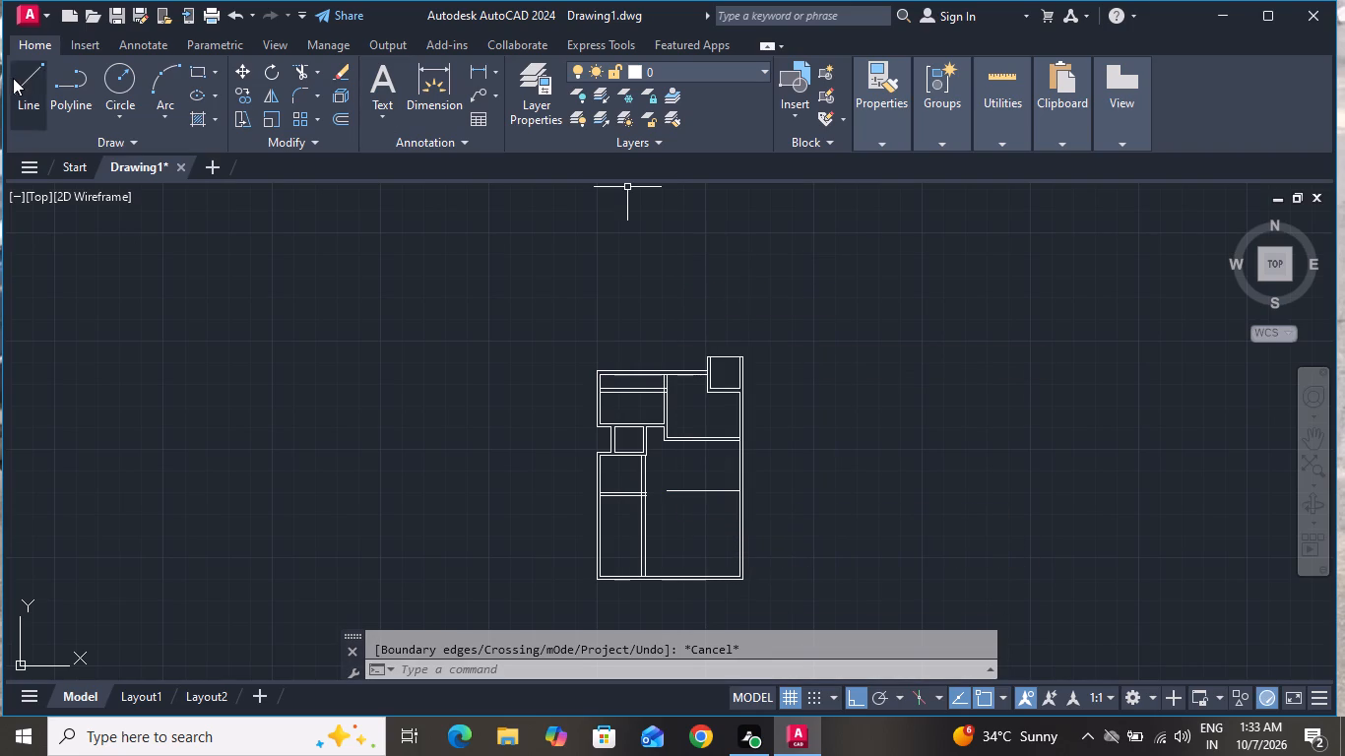
Draw a vertical line near the right outer wall, from the upper-right room's lower wall down to the horizontal line below it.
left_click(14, 78)
scroll(737, 455, "up", 1)
scroll(730, 449, "down", 1)
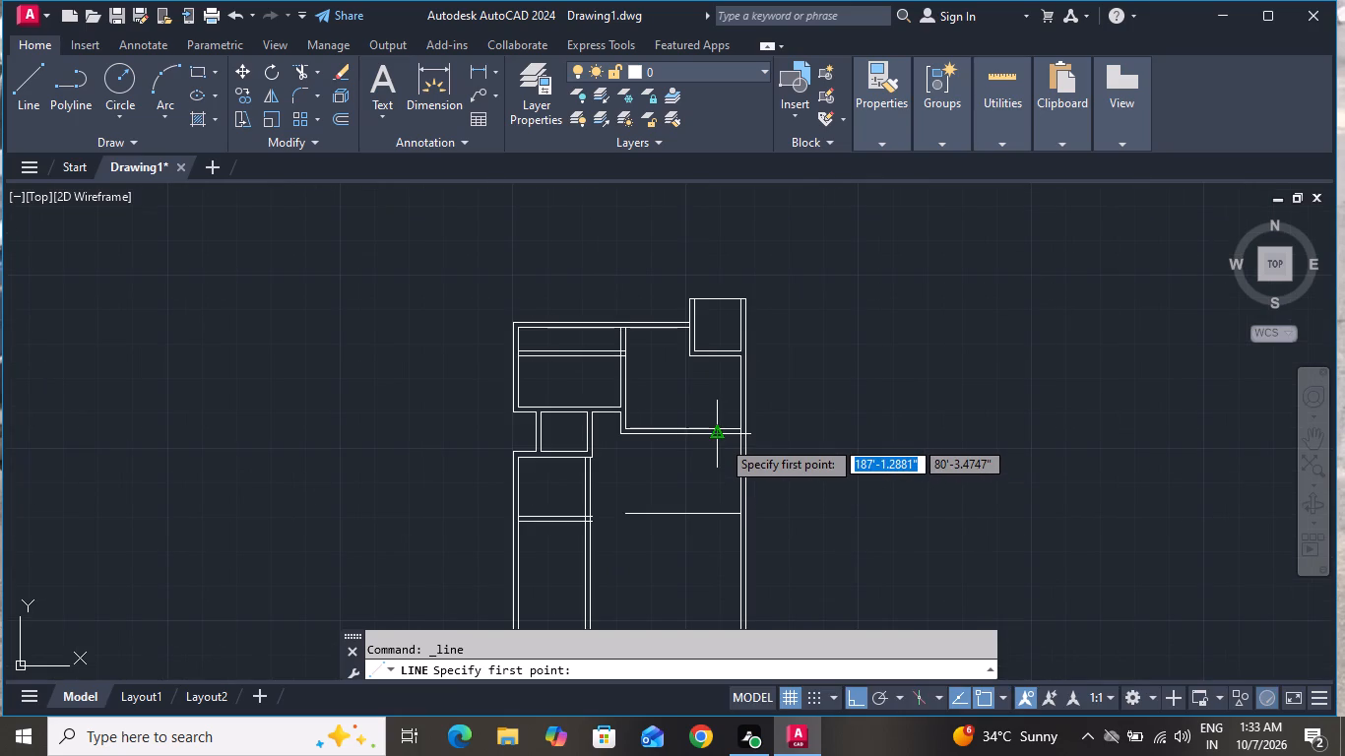
scroll(721, 439, "up", 3)
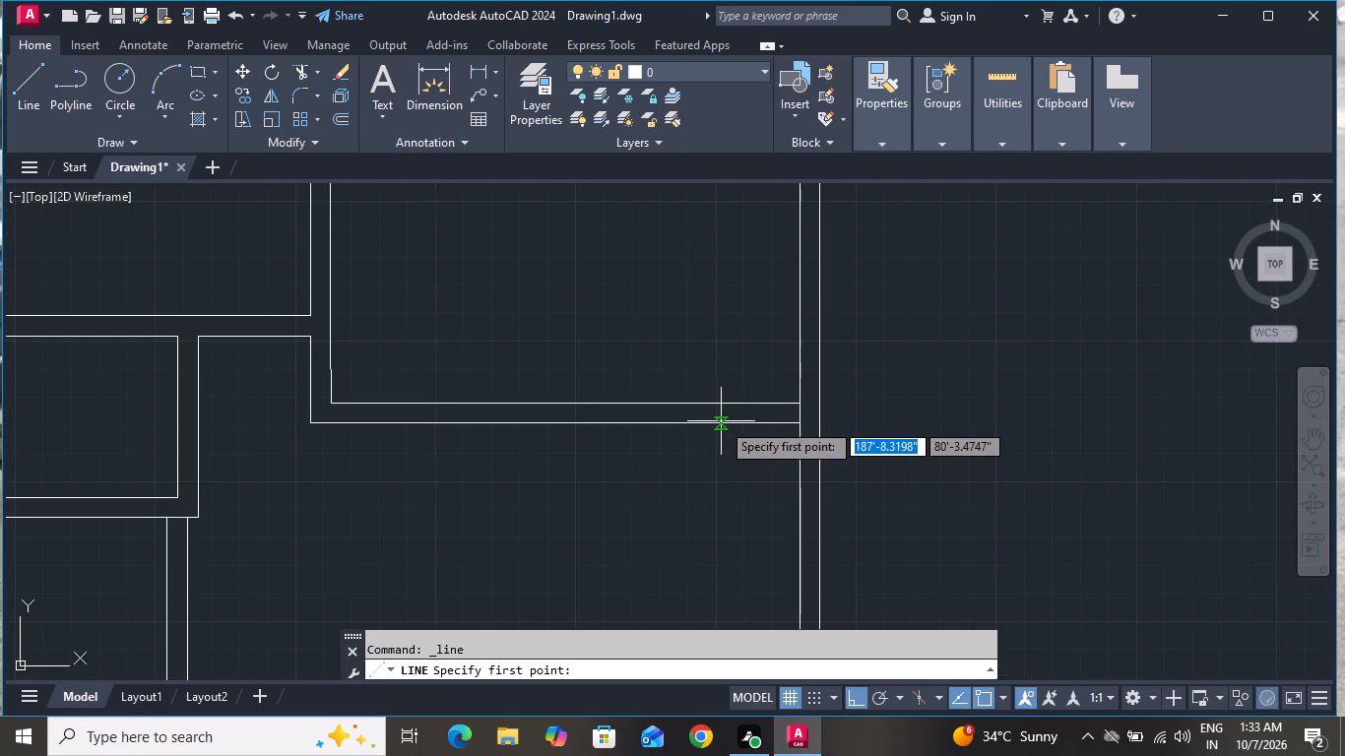
scroll(719, 427, "up", 3)
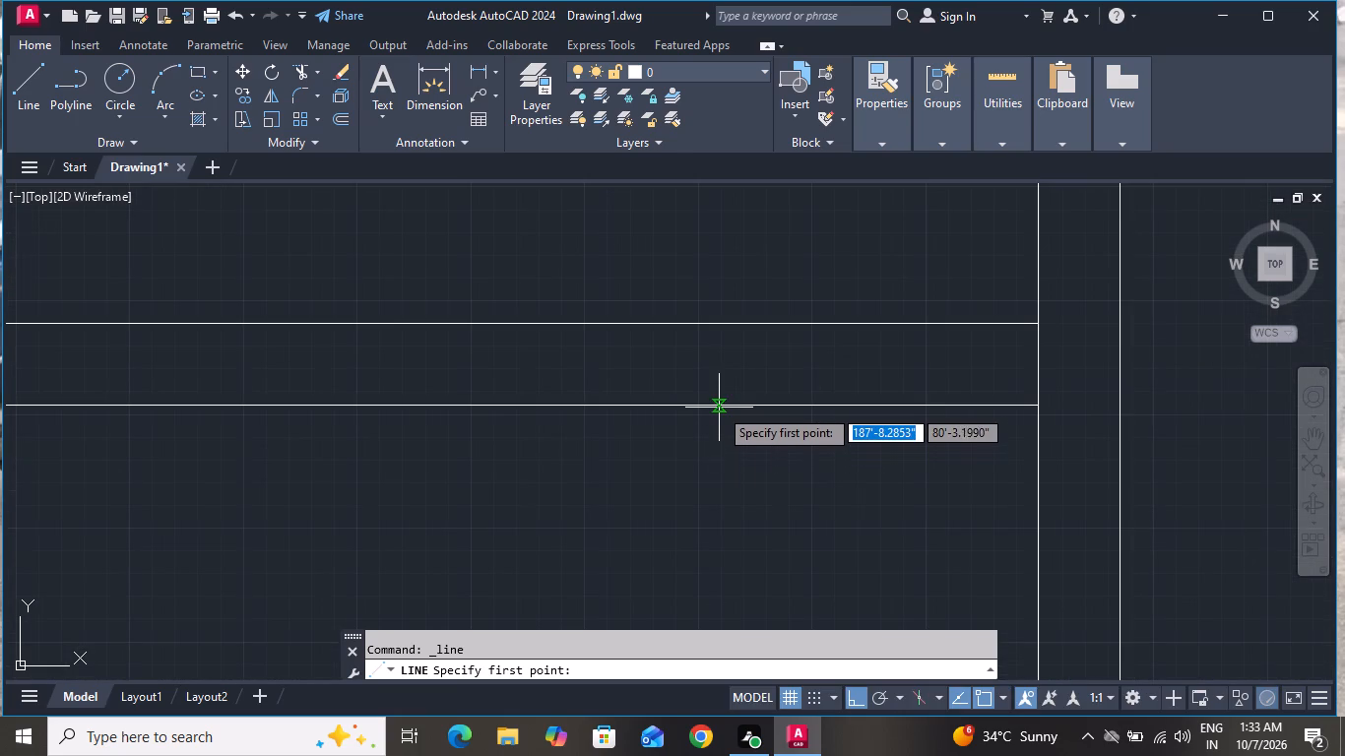
left_click(719, 406)
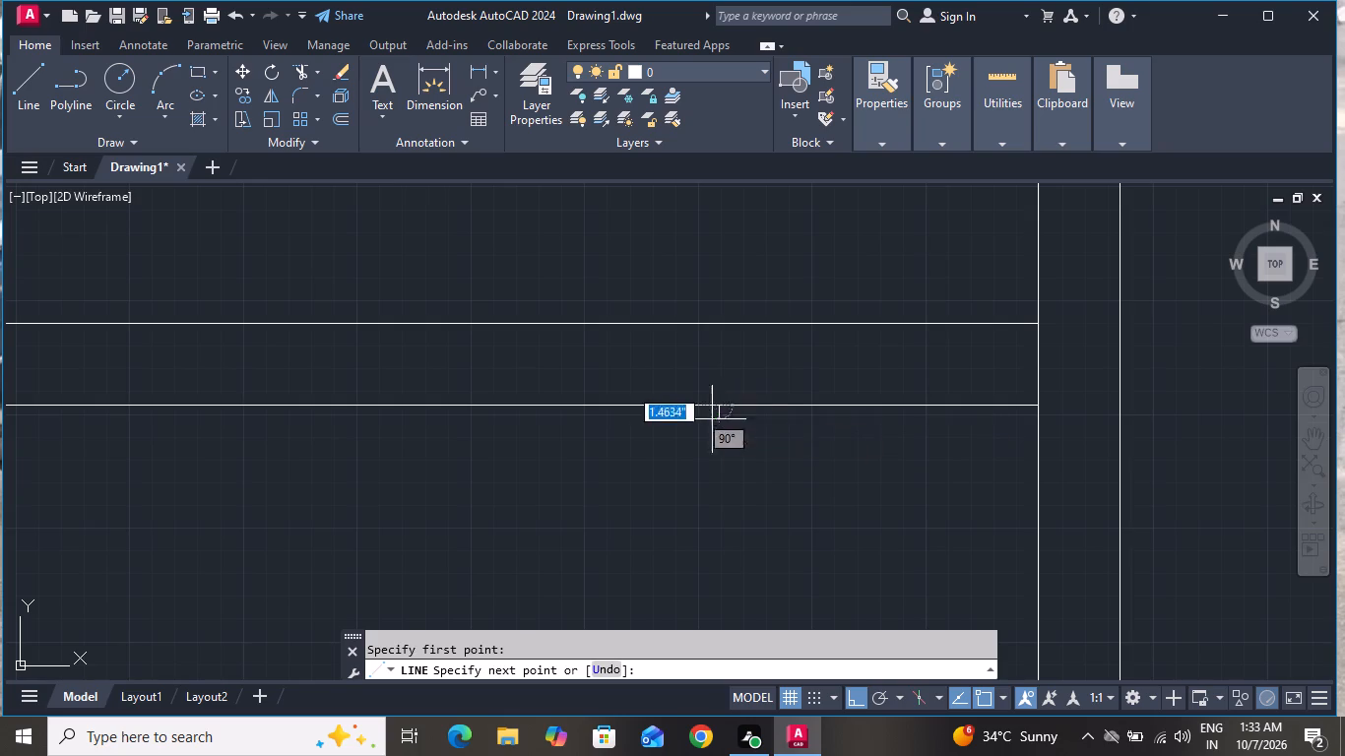
scroll(703, 463, "up", 1)
scroll(703, 463, "down", 1)
scroll(703, 463, "up", 1)
scroll(712, 408, "down", 6)
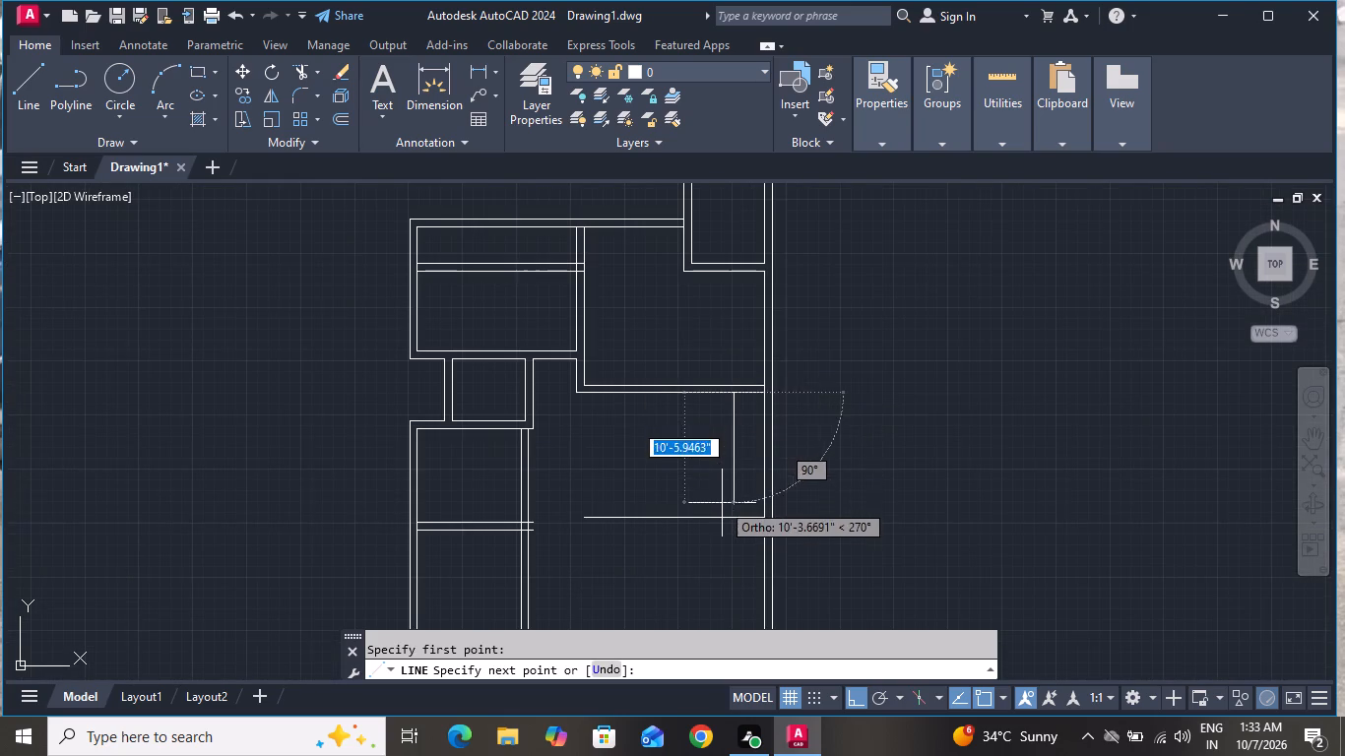
scroll(722, 503, "up", 3)
left_click(764, 566)
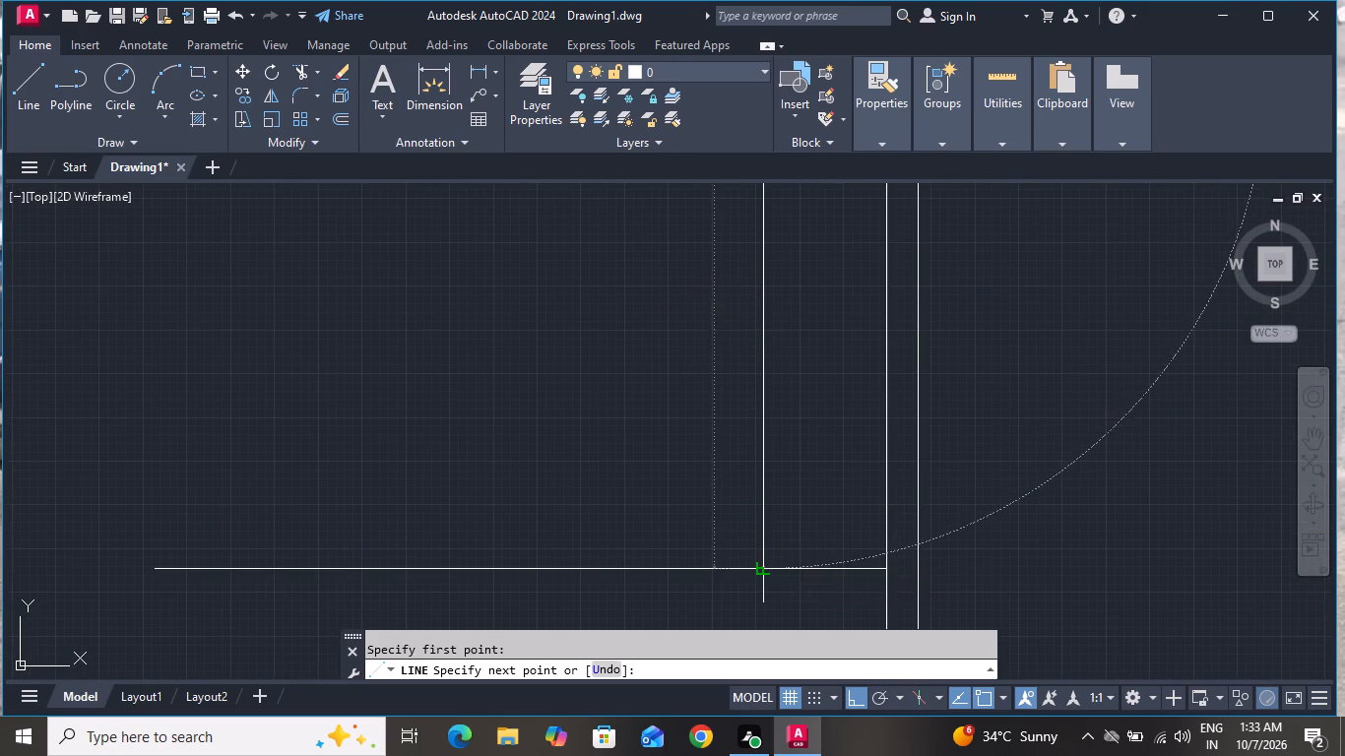
right_click(764, 558)
left_click(834, 376)
scroll(824, 452, "down", 3)
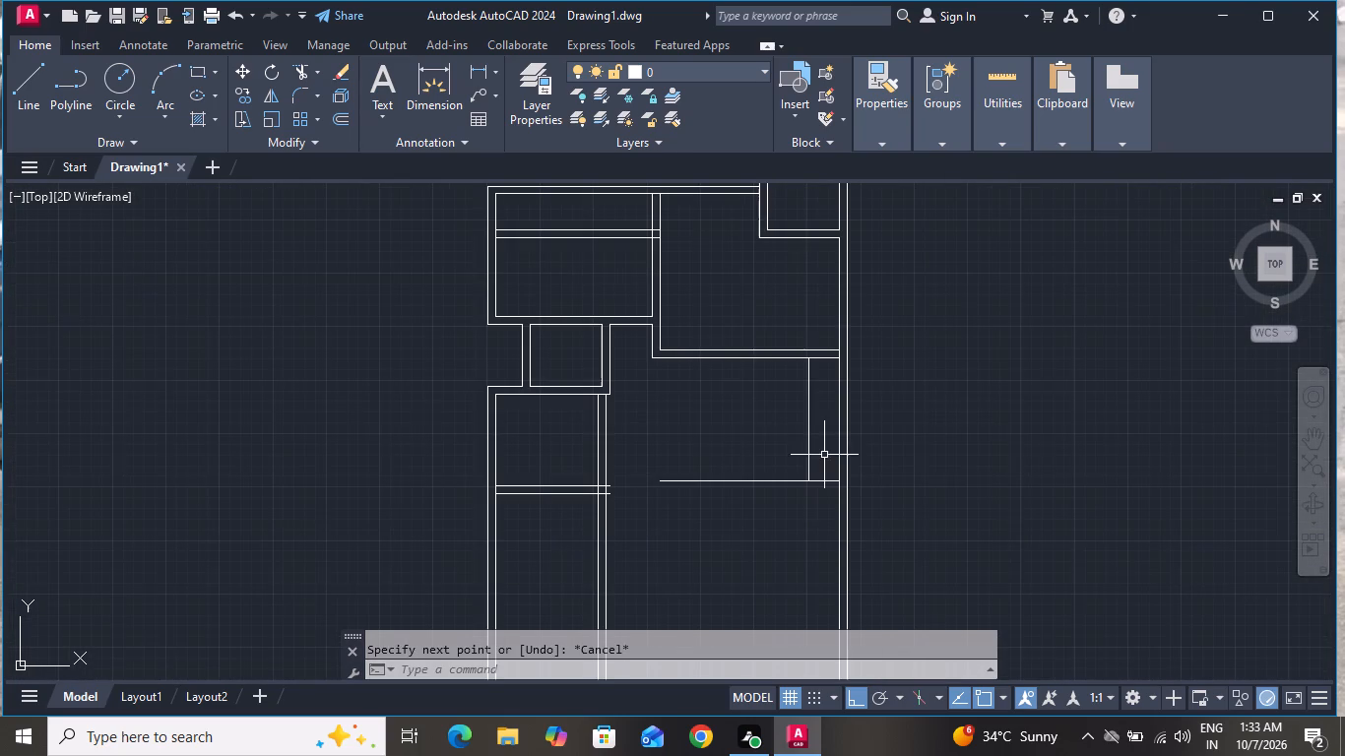
Offset the new vertical line 9" to the left to form a wall.
type("of")
key("space")
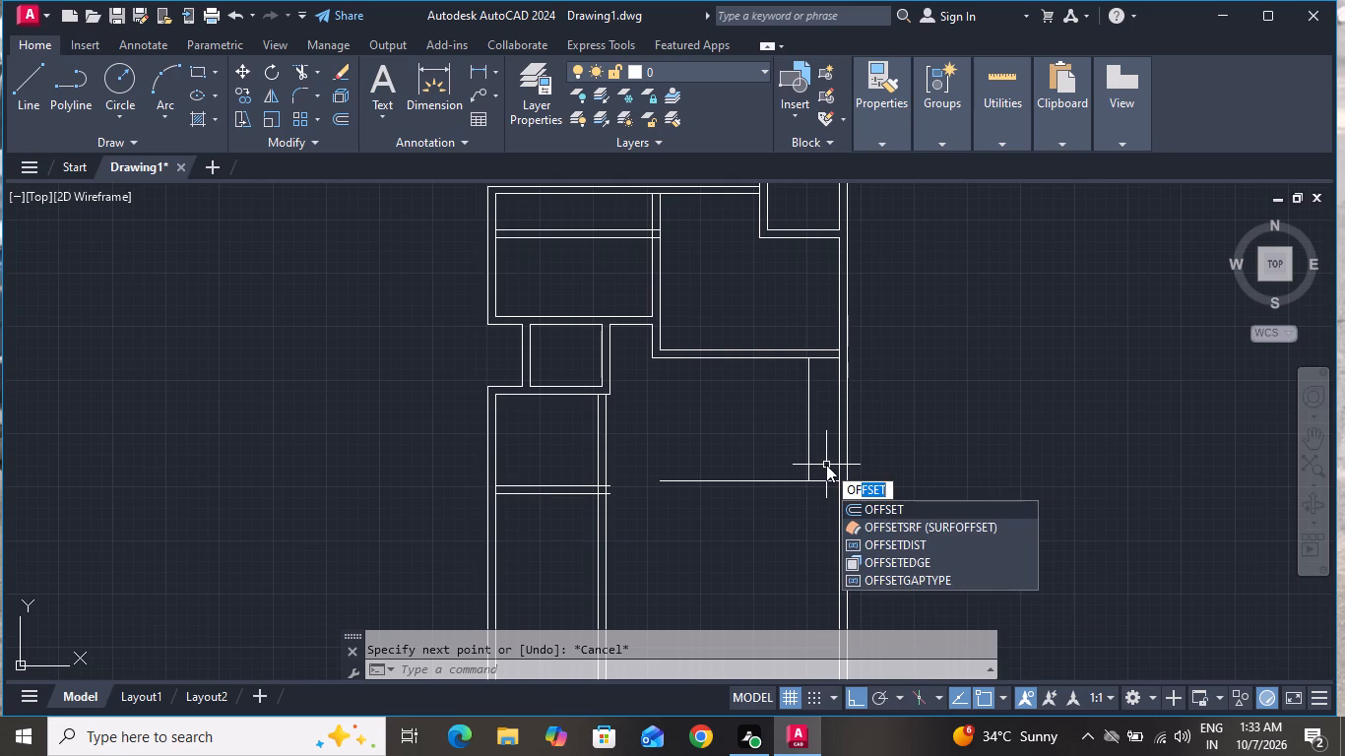
key("9")
key("shift+quotedbl")
key("Return")
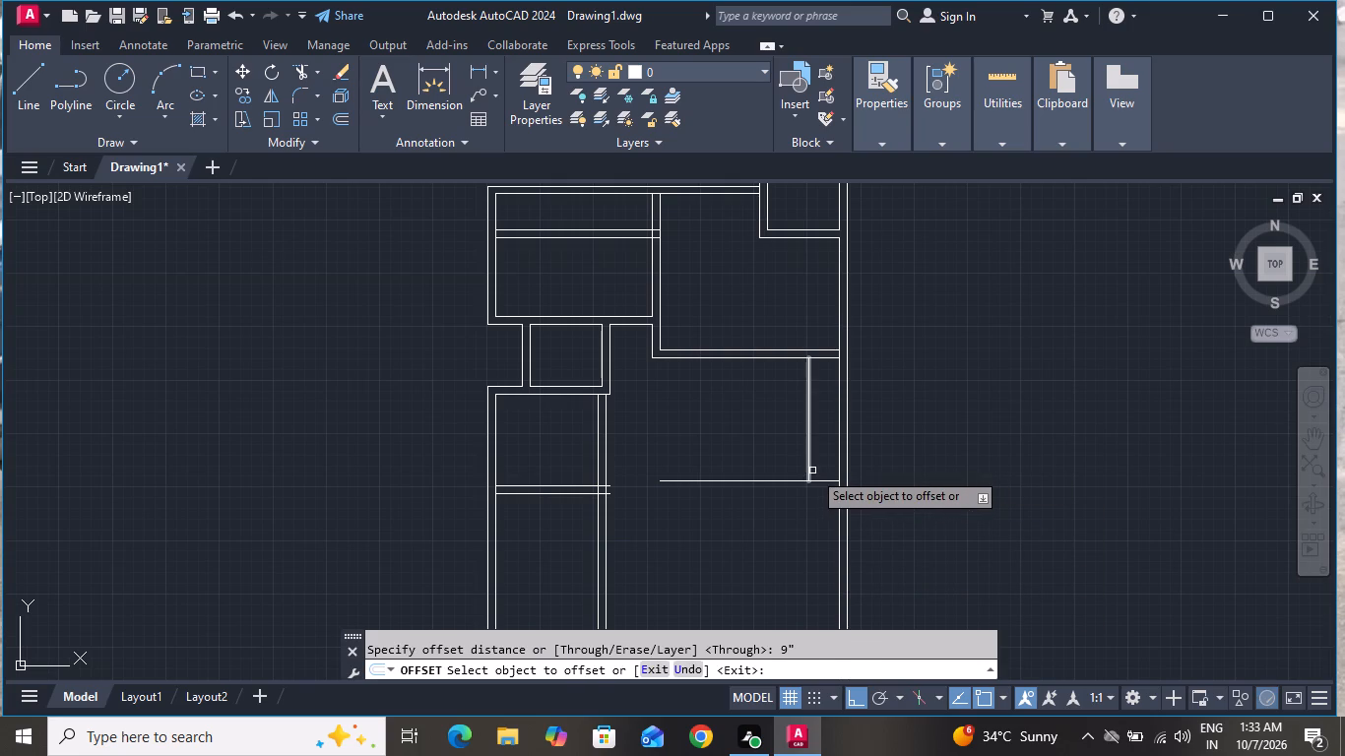
left_click(807, 472)
left_click(746, 447)
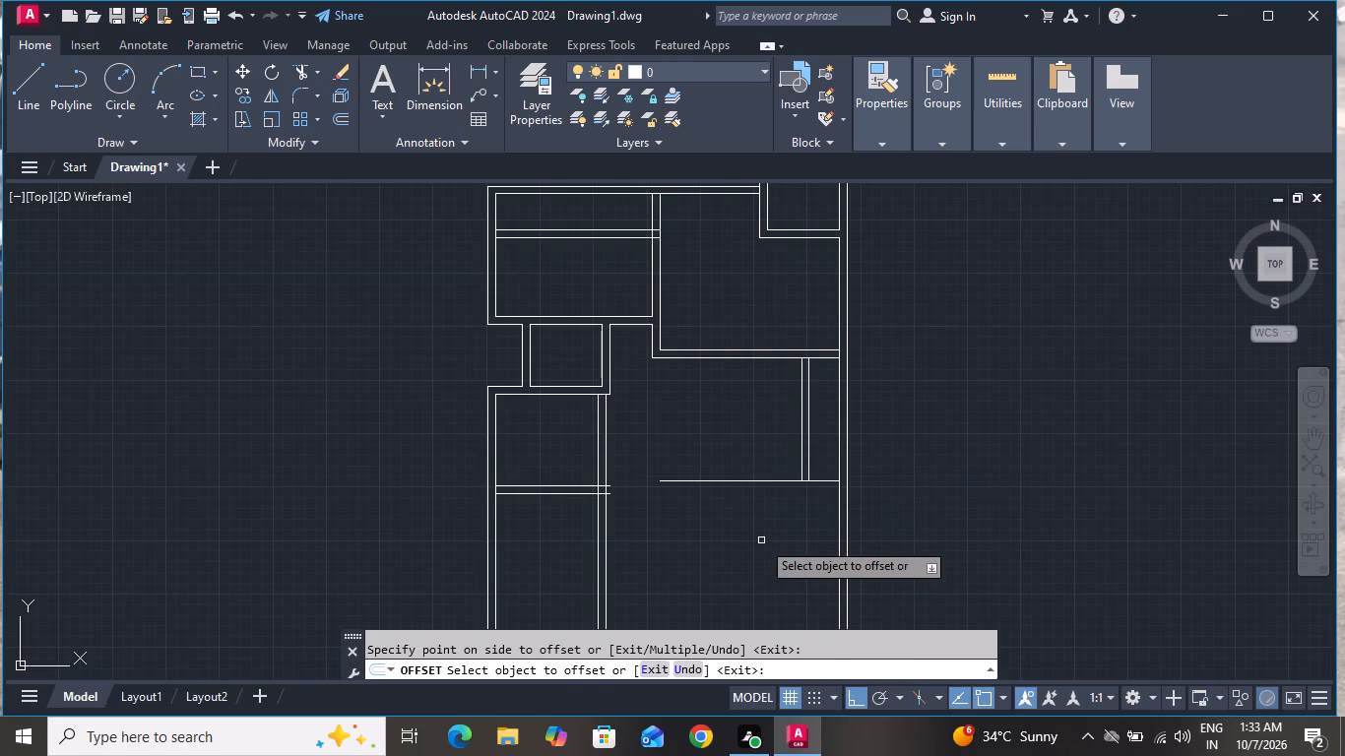
right_click(761, 540)
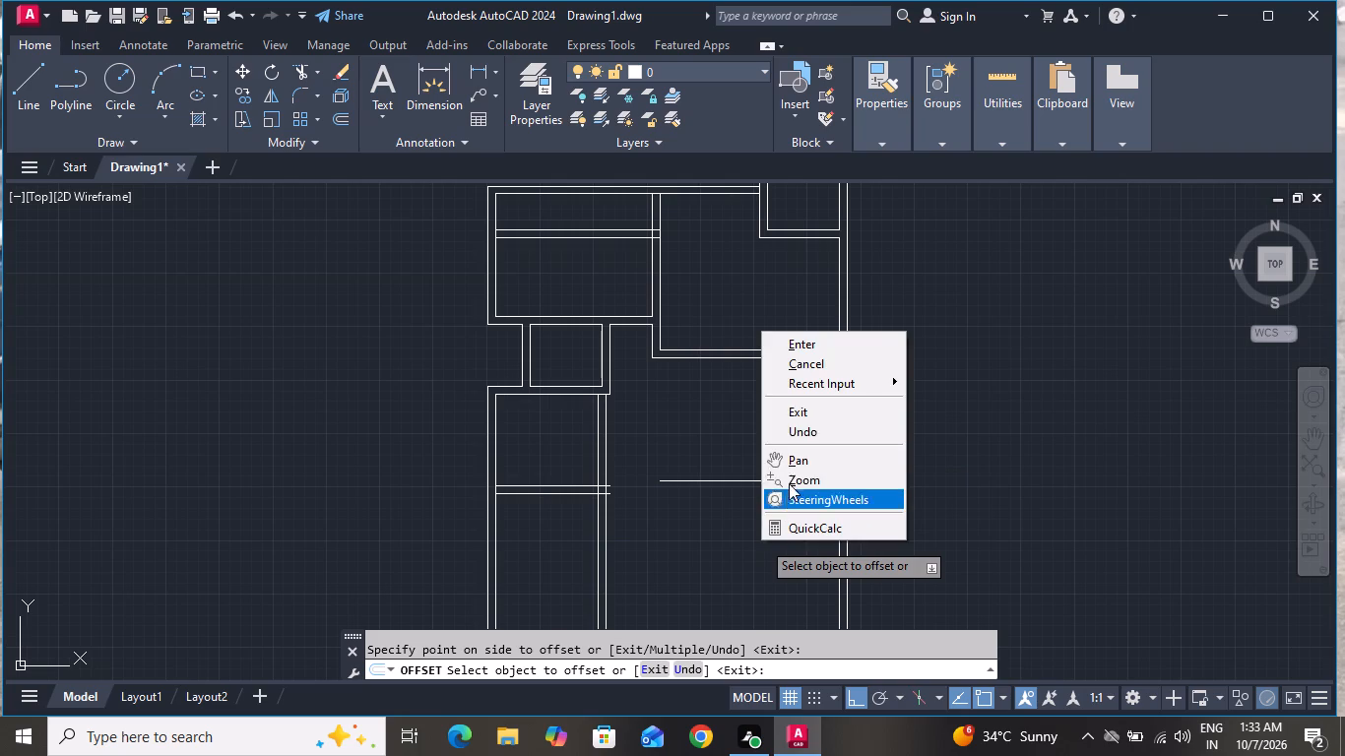
left_click(720, 364)
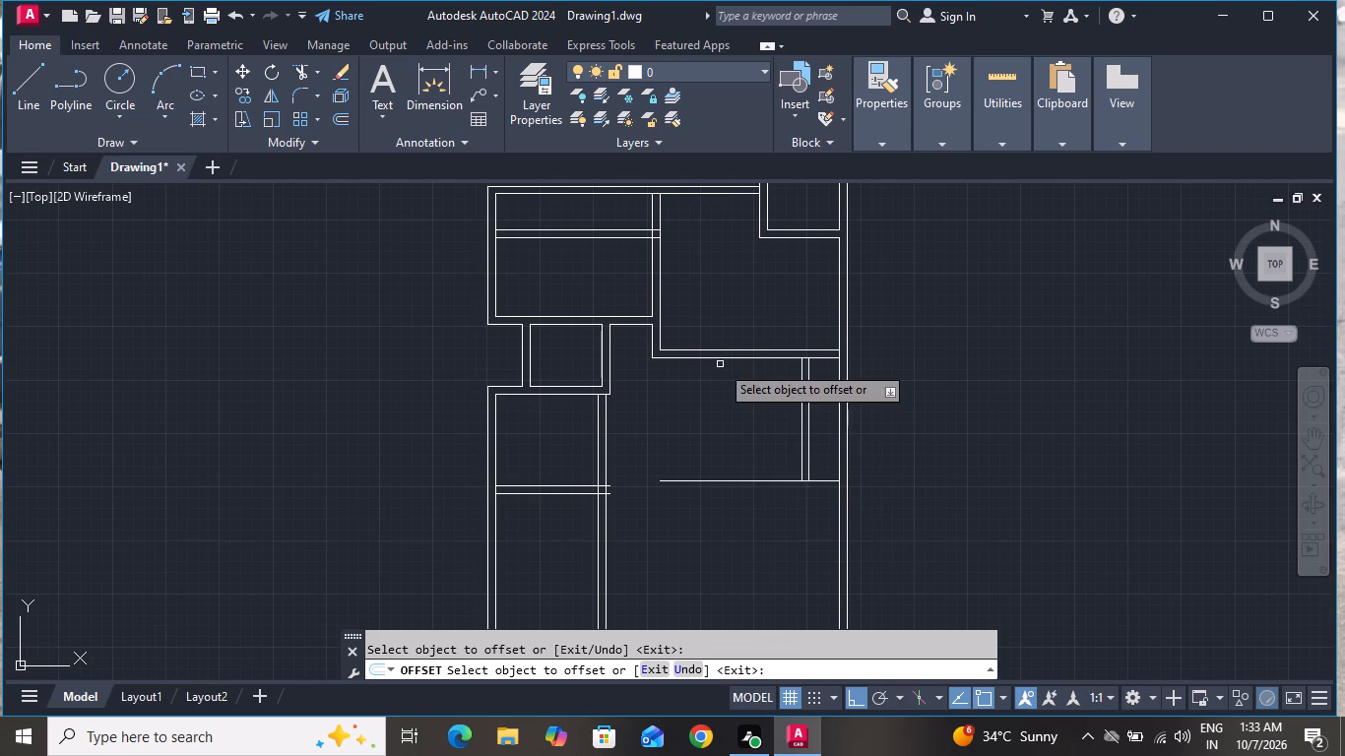
Offset the horizontal line below the upper-right room 9" downward to form a wall.
left_click(736, 482)
left_click(735, 504)
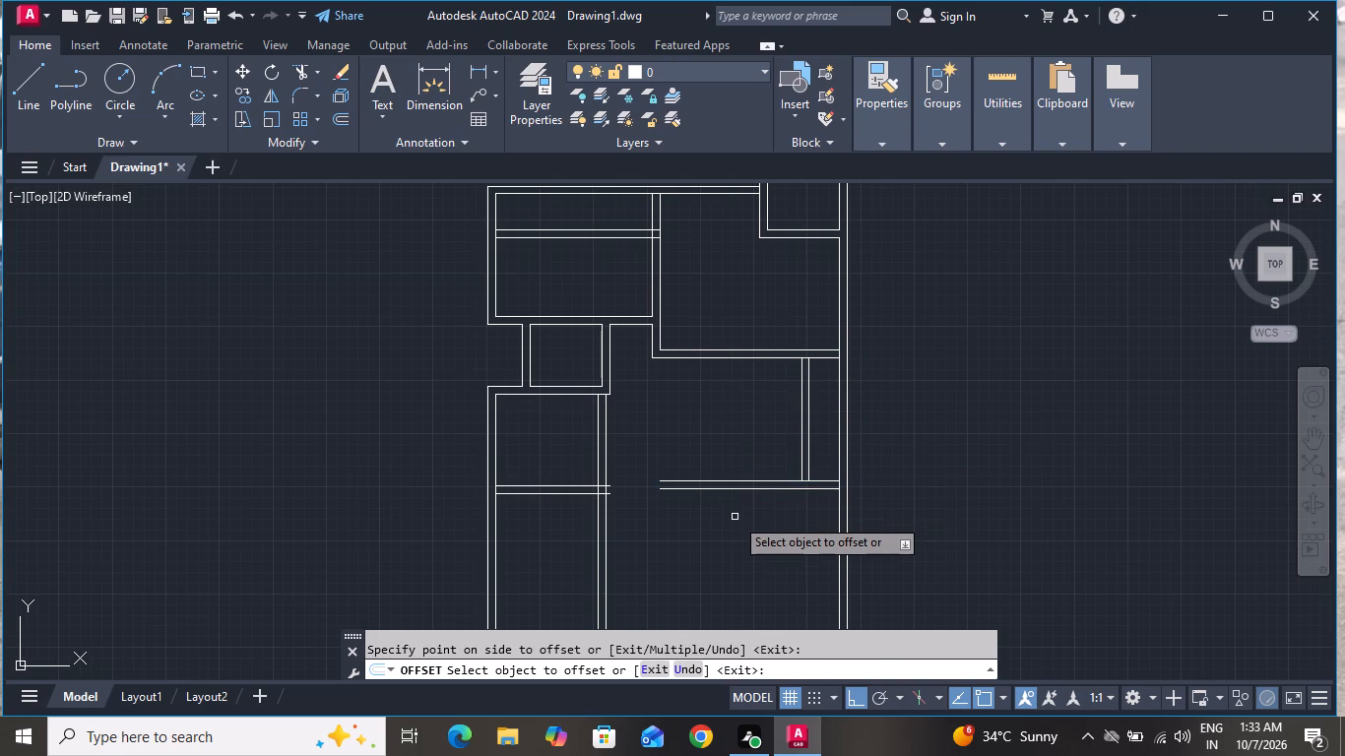
right_click(735, 517)
left_click(790, 345)
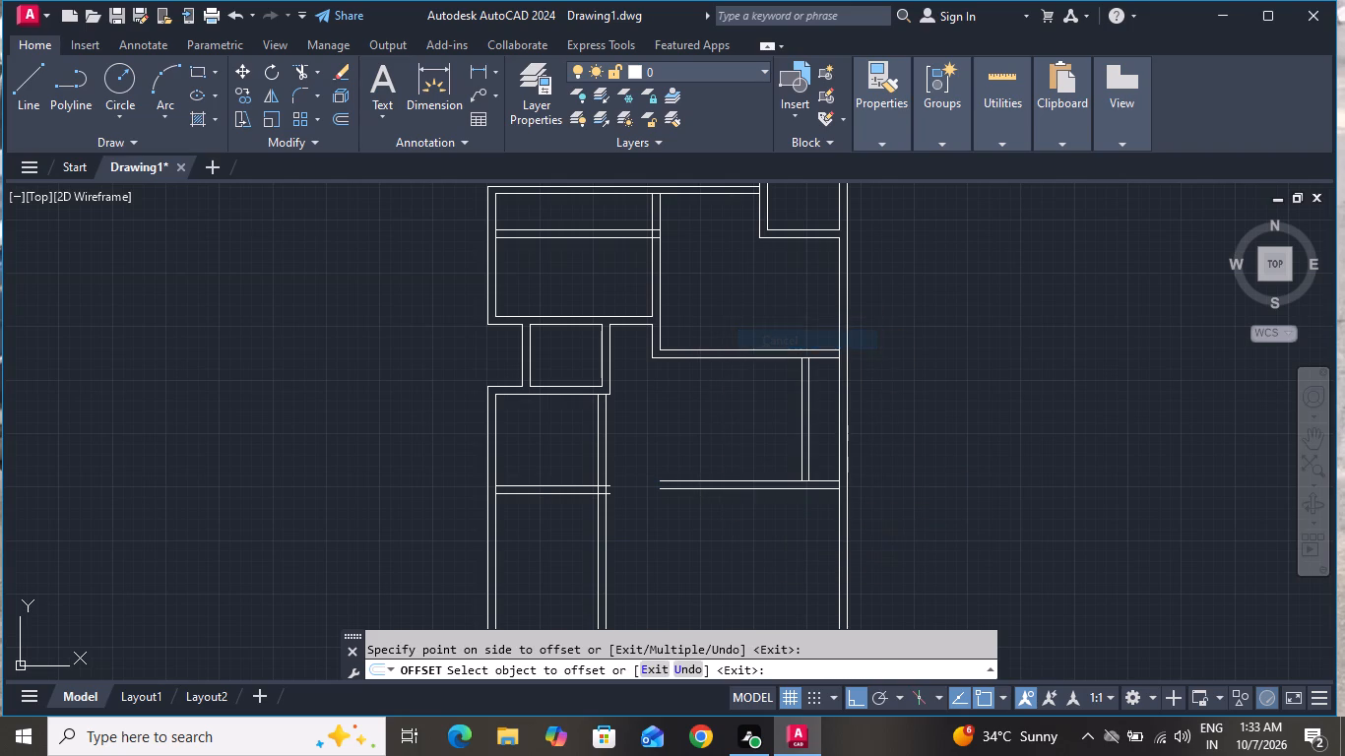
Trim away the horizontal wall lines crossing the upper-left room, including their short pieces inside the room's right wall.
type("tr")
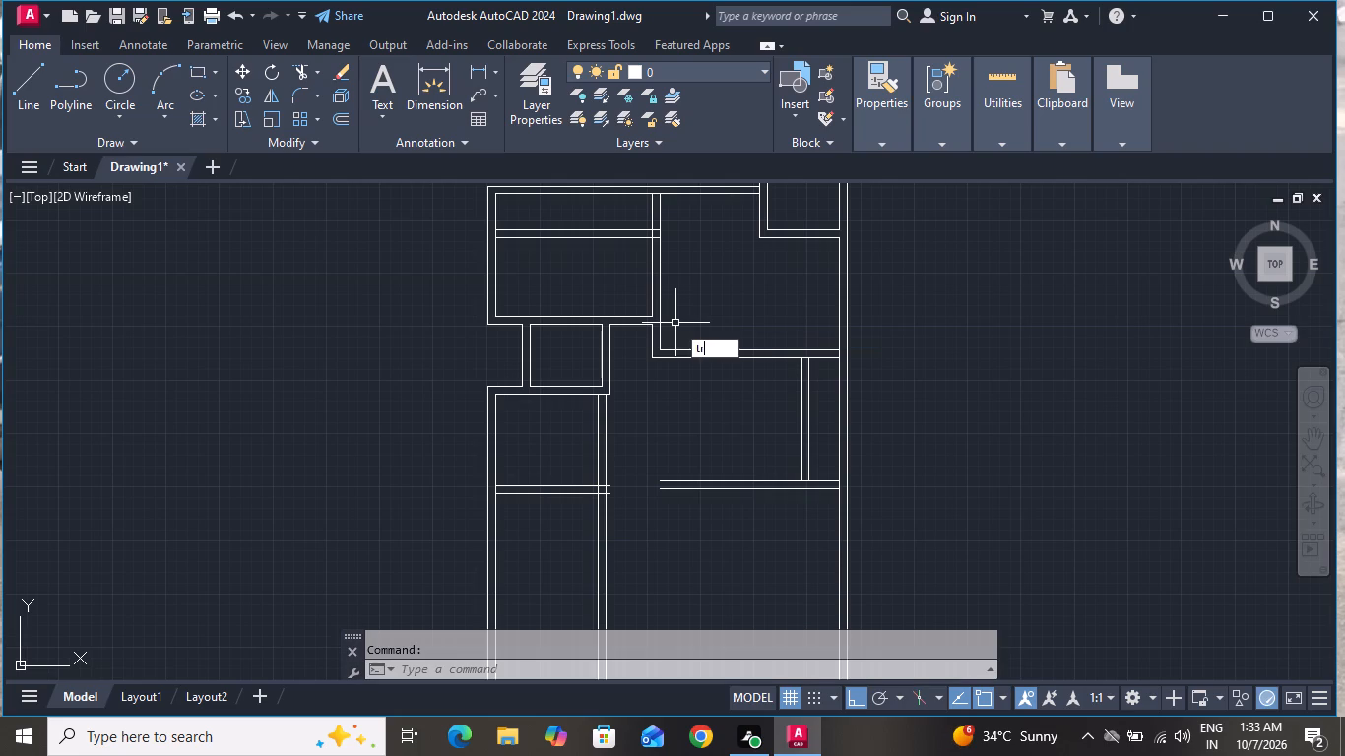
key("space")
key("space")
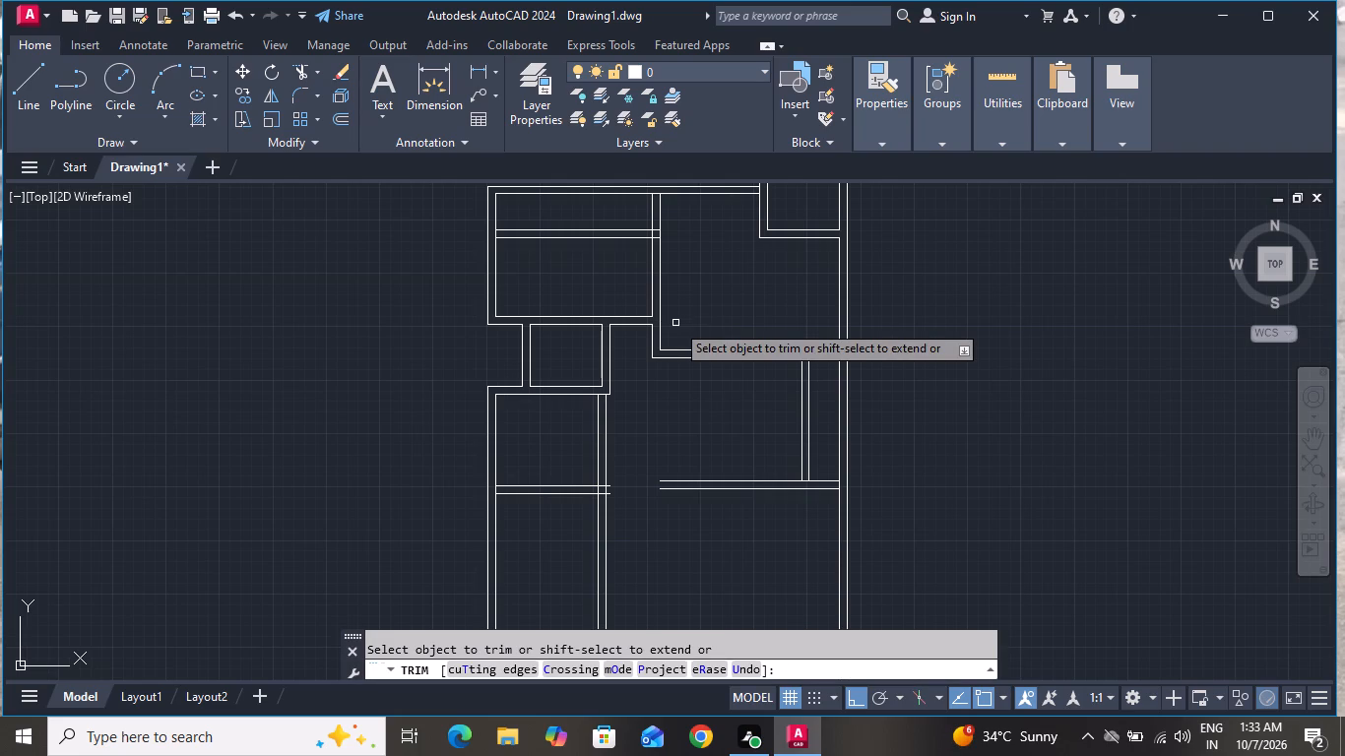
scroll(650, 266, "up", 1)
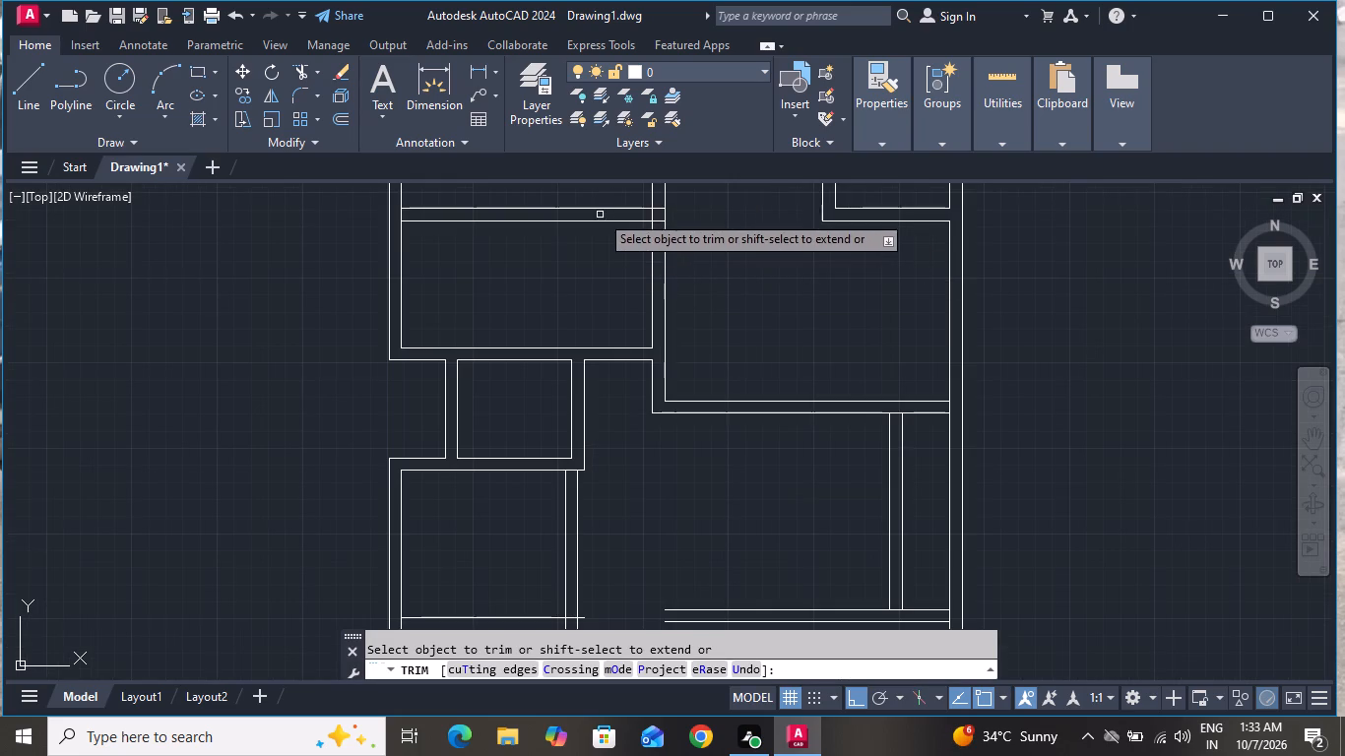
left_click(592, 184)
left_click(569, 263)
scroll(638, 194, "up", 3)
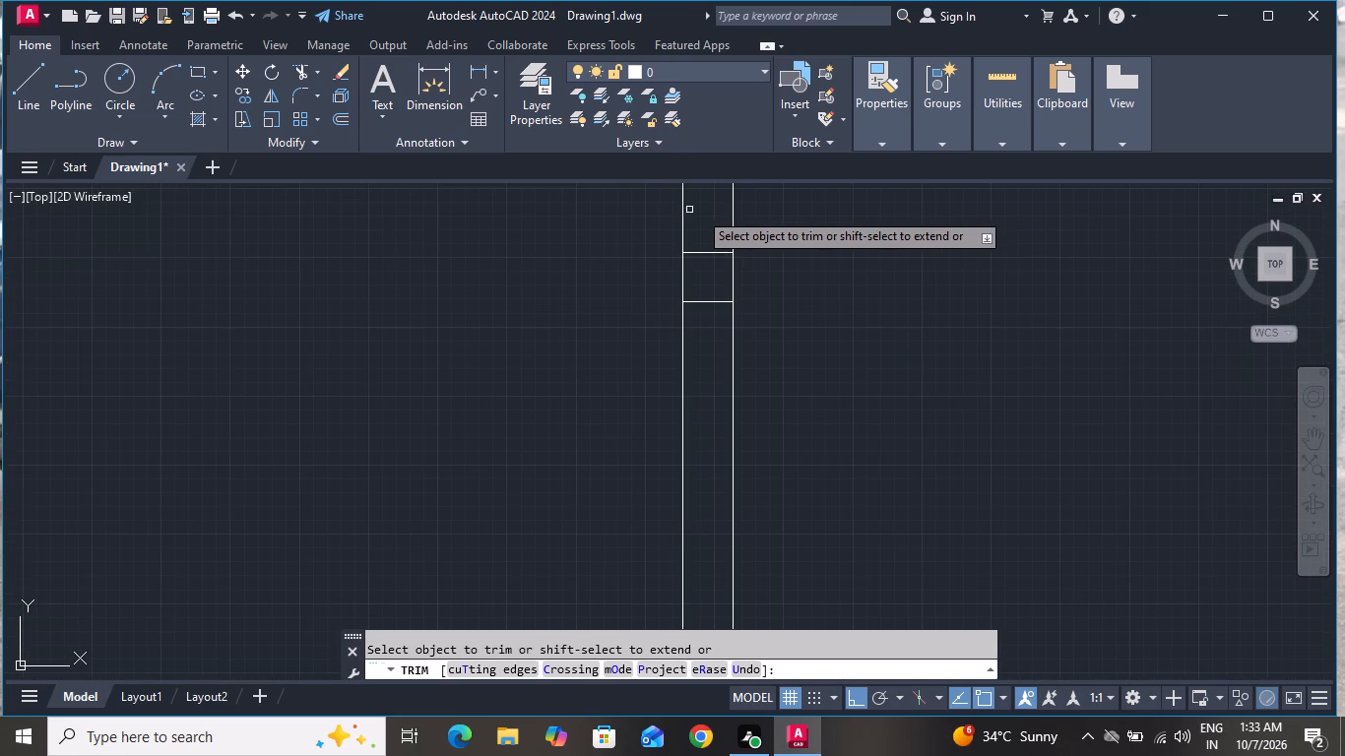
left_click(714, 218)
left_click(711, 399)
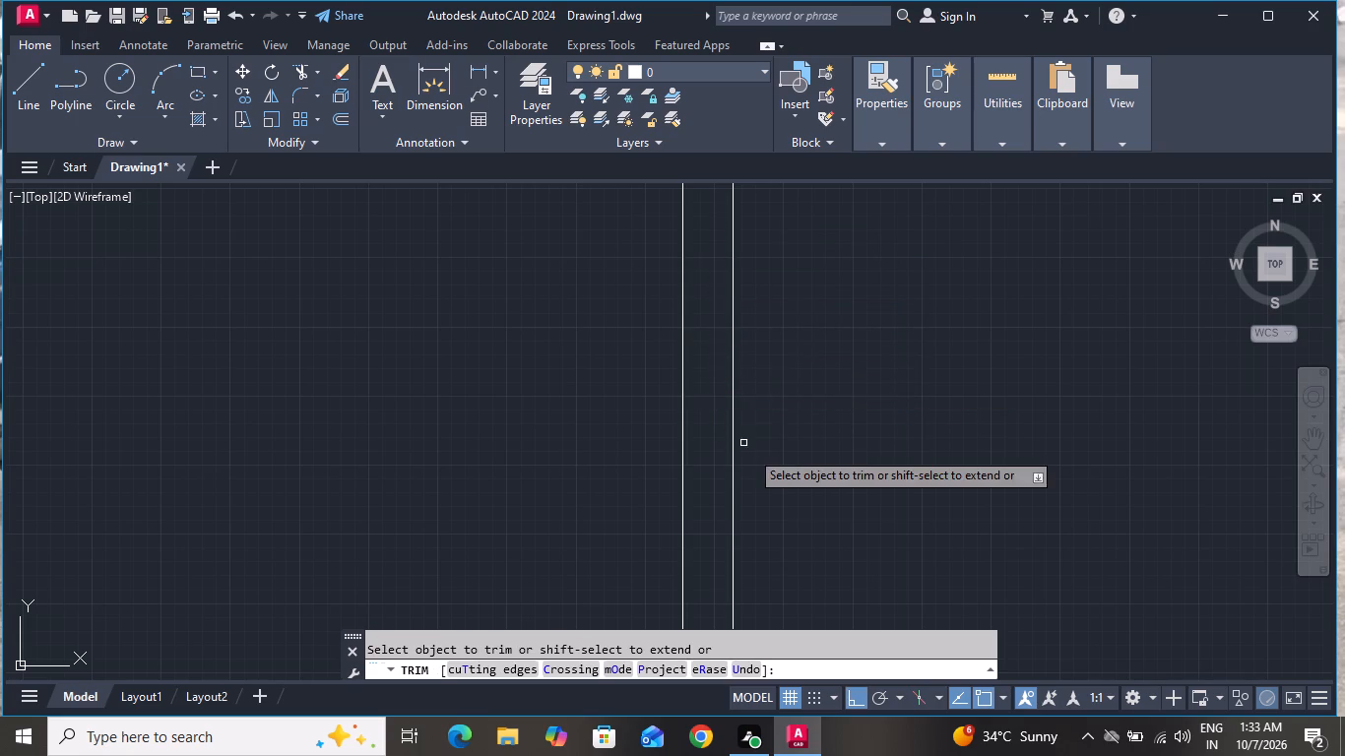
scroll(777, 470, "down", 1)
scroll(777, 470, "up", 1)
scroll(777, 470, "down", 4)
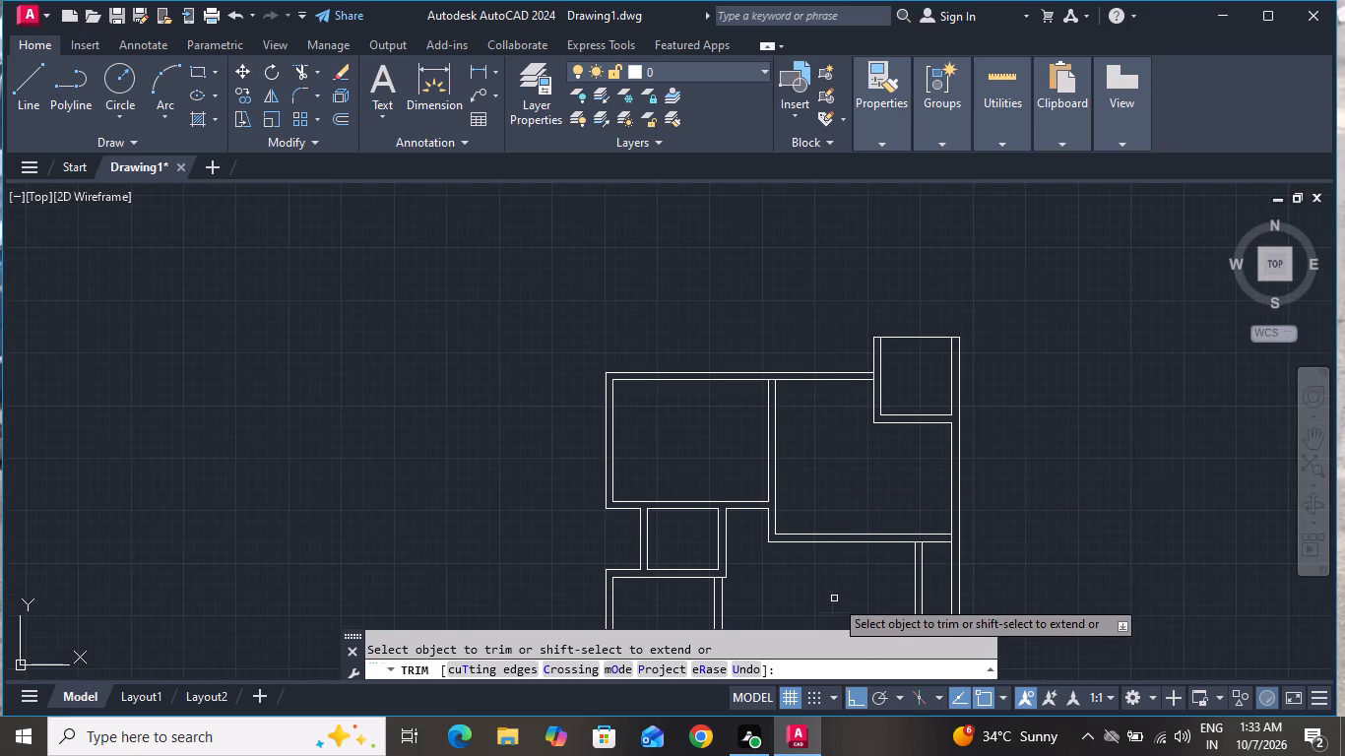
Trim the line pieces between the short vertical wall's faces where it meets the horizontal walls above and below.
scroll(947, 534, "up", 4)
left_click(741, 563)
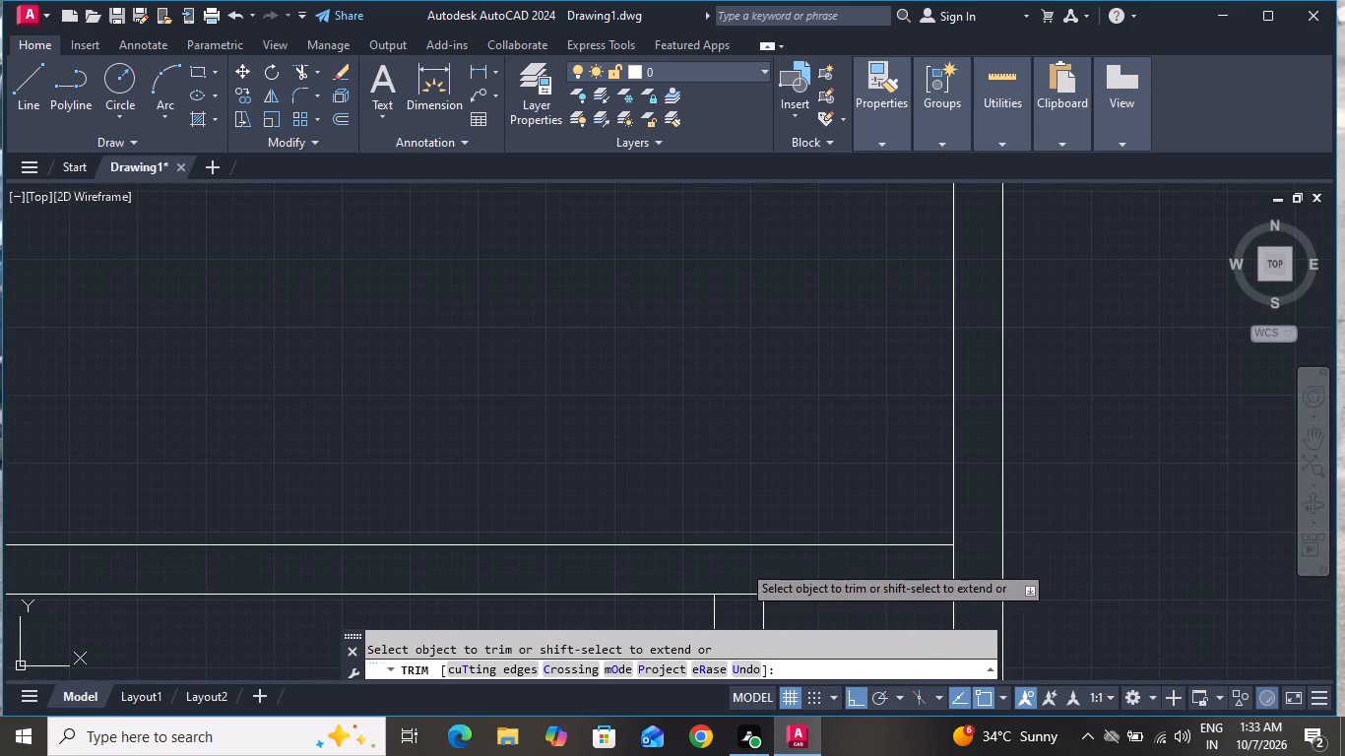
left_click(738, 621)
scroll(744, 412, "down", 3)
scroll(746, 400, "up", 1)
scroll(747, 368, "down", 4)
scroll(750, 480, "up", 8)
left_click(683, 520)
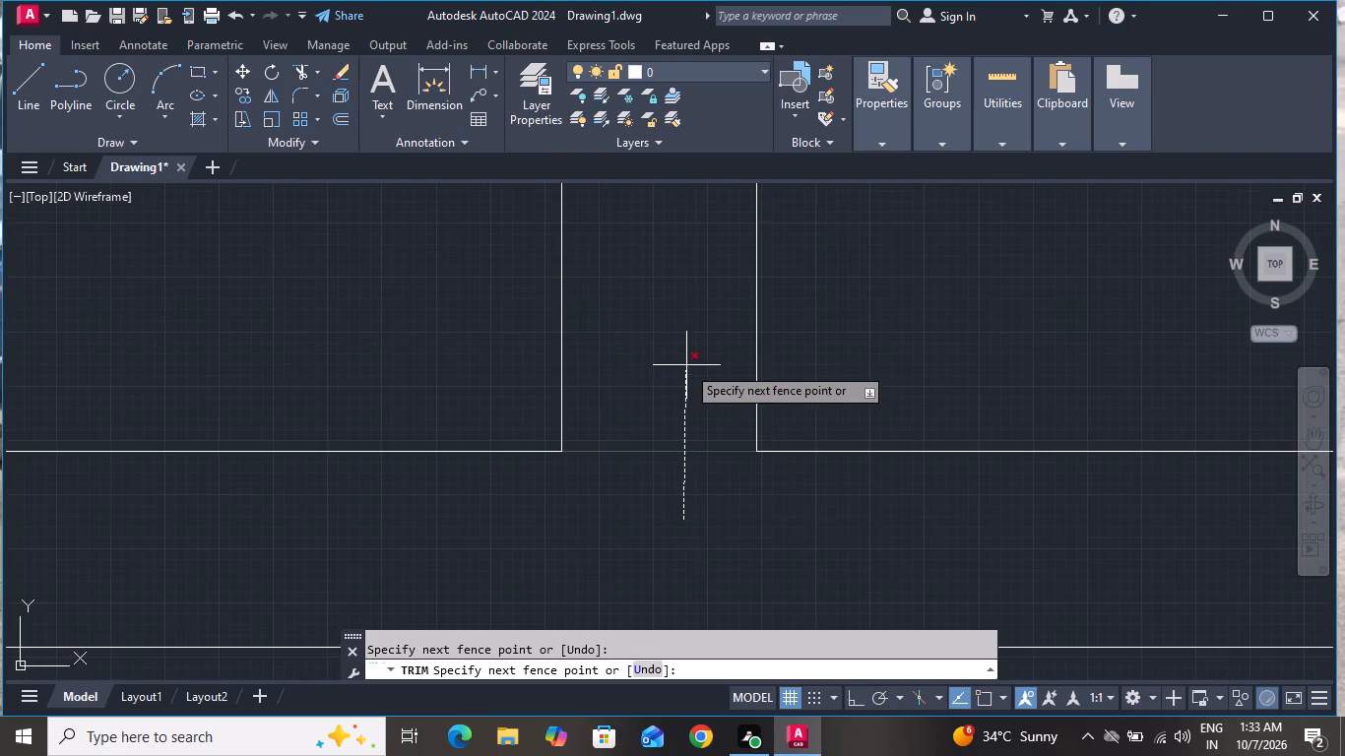
left_click(691, 342)
scroll(514, 508, "down", 7)
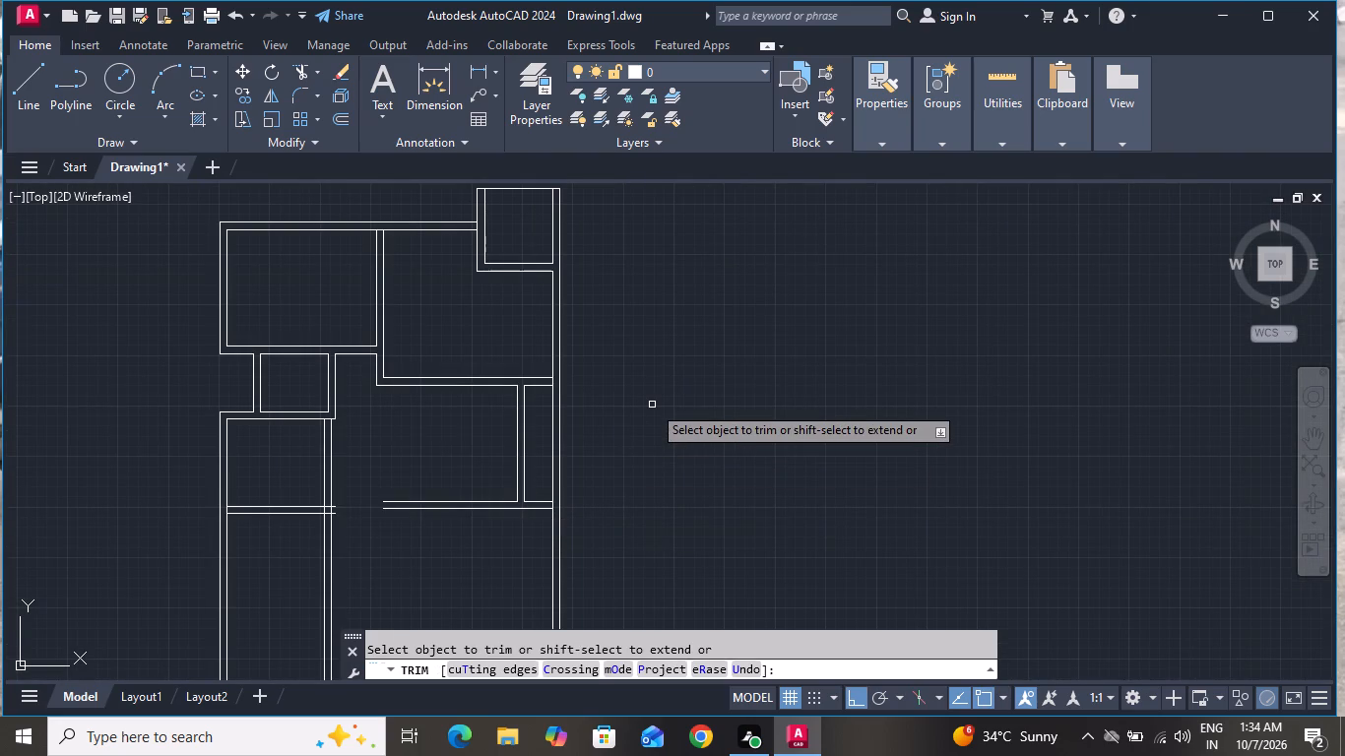
right_click(652, 405)
left_click(699, 441)
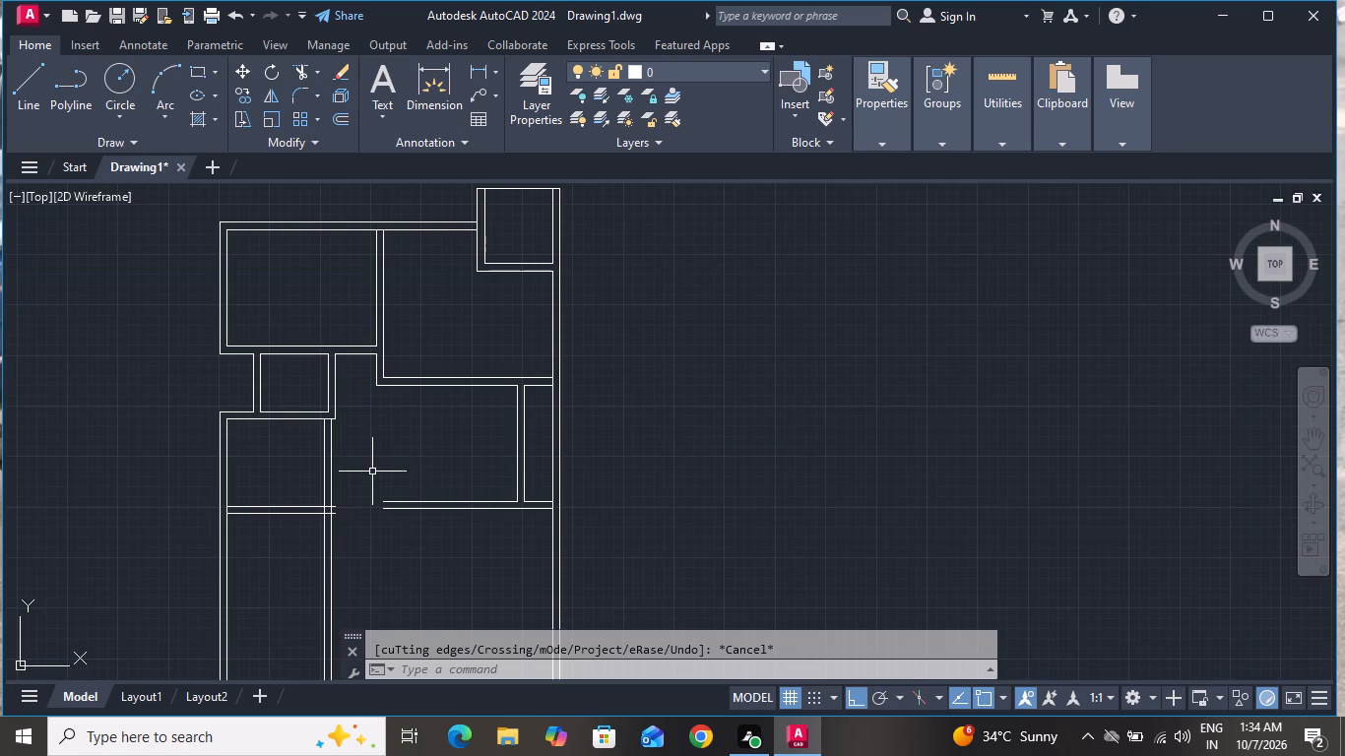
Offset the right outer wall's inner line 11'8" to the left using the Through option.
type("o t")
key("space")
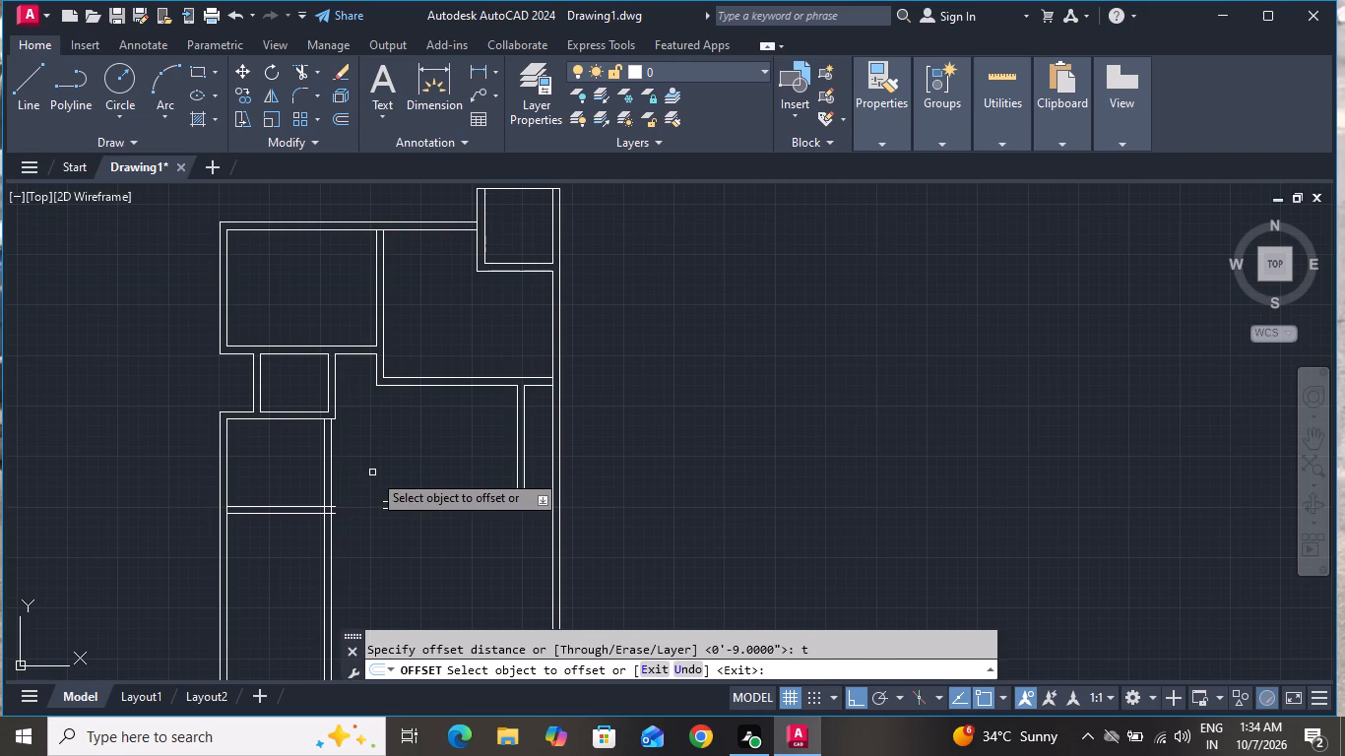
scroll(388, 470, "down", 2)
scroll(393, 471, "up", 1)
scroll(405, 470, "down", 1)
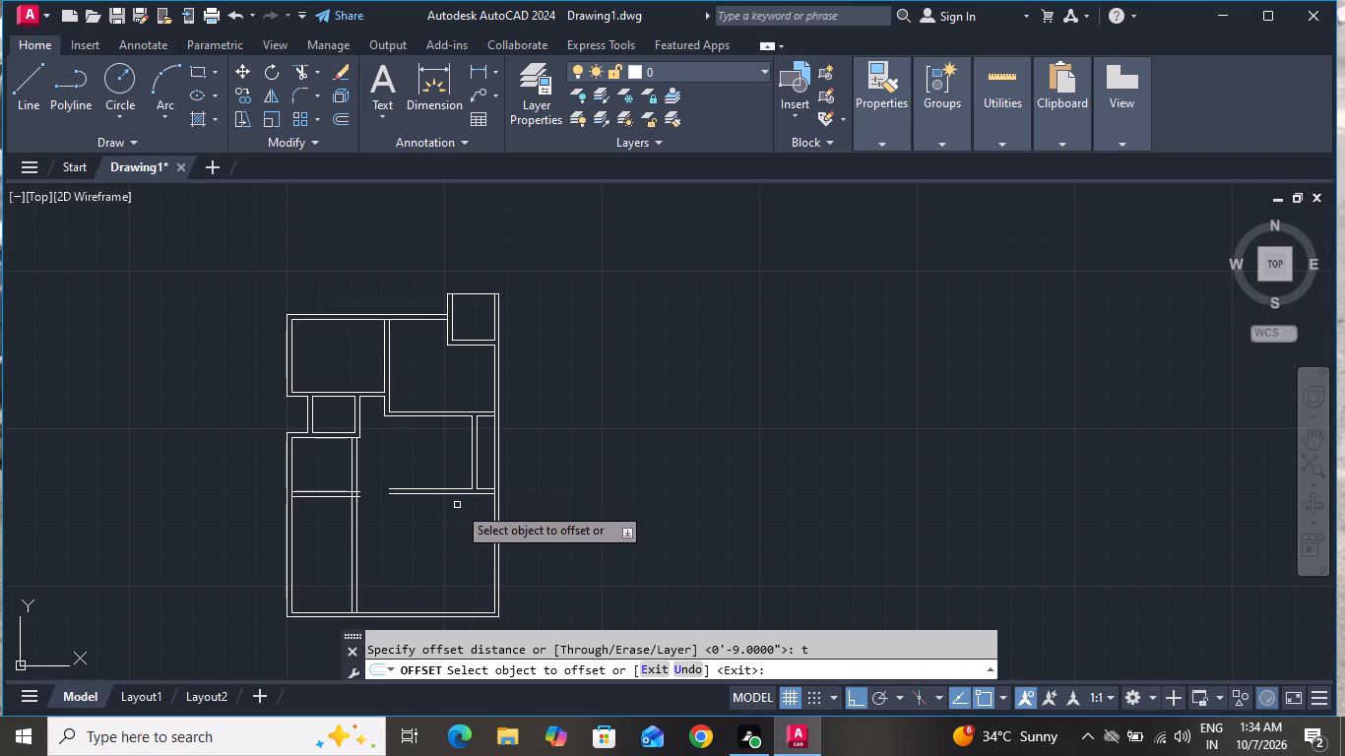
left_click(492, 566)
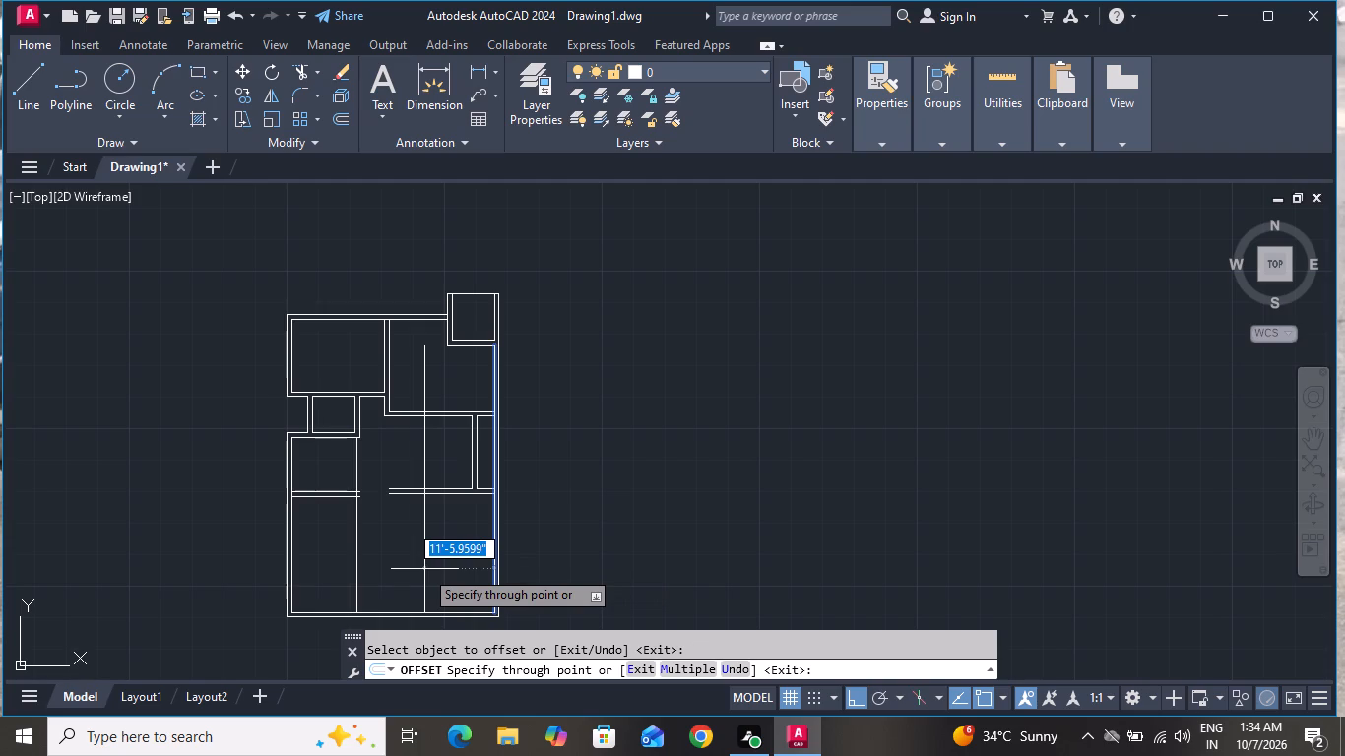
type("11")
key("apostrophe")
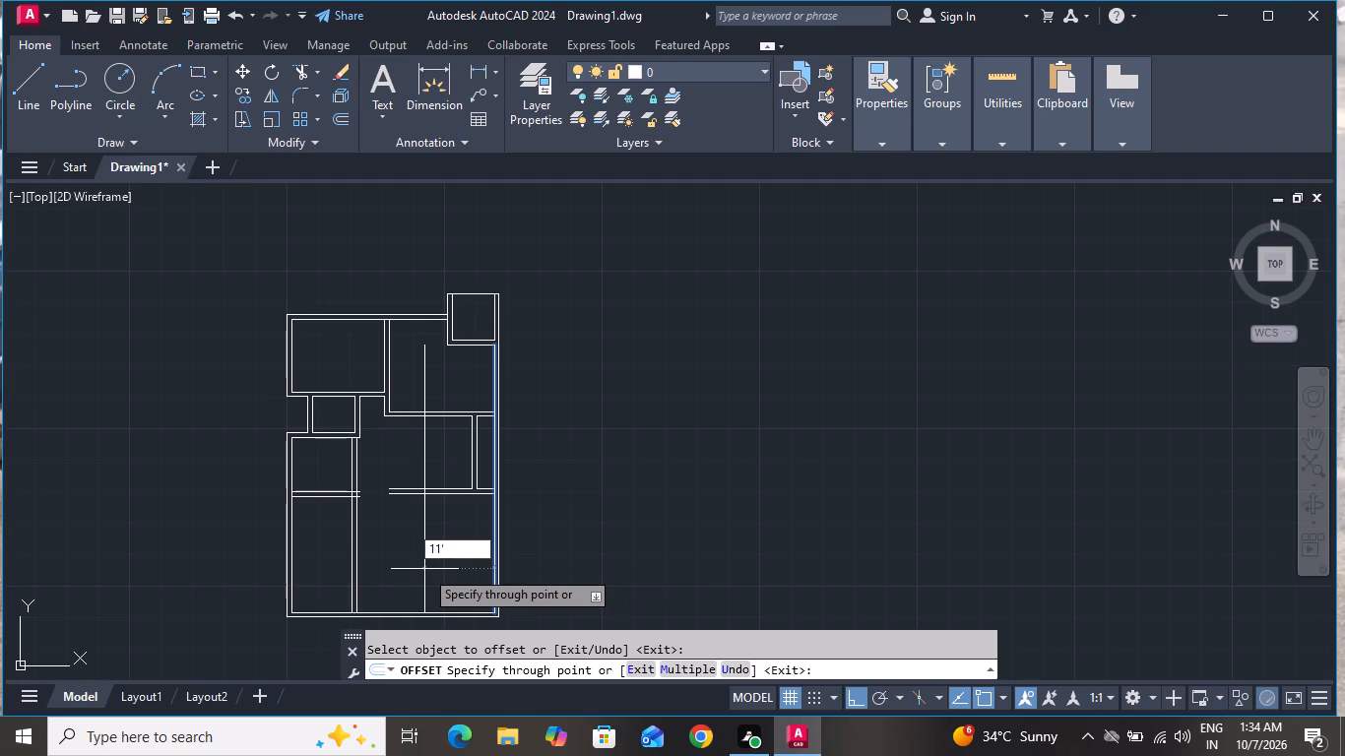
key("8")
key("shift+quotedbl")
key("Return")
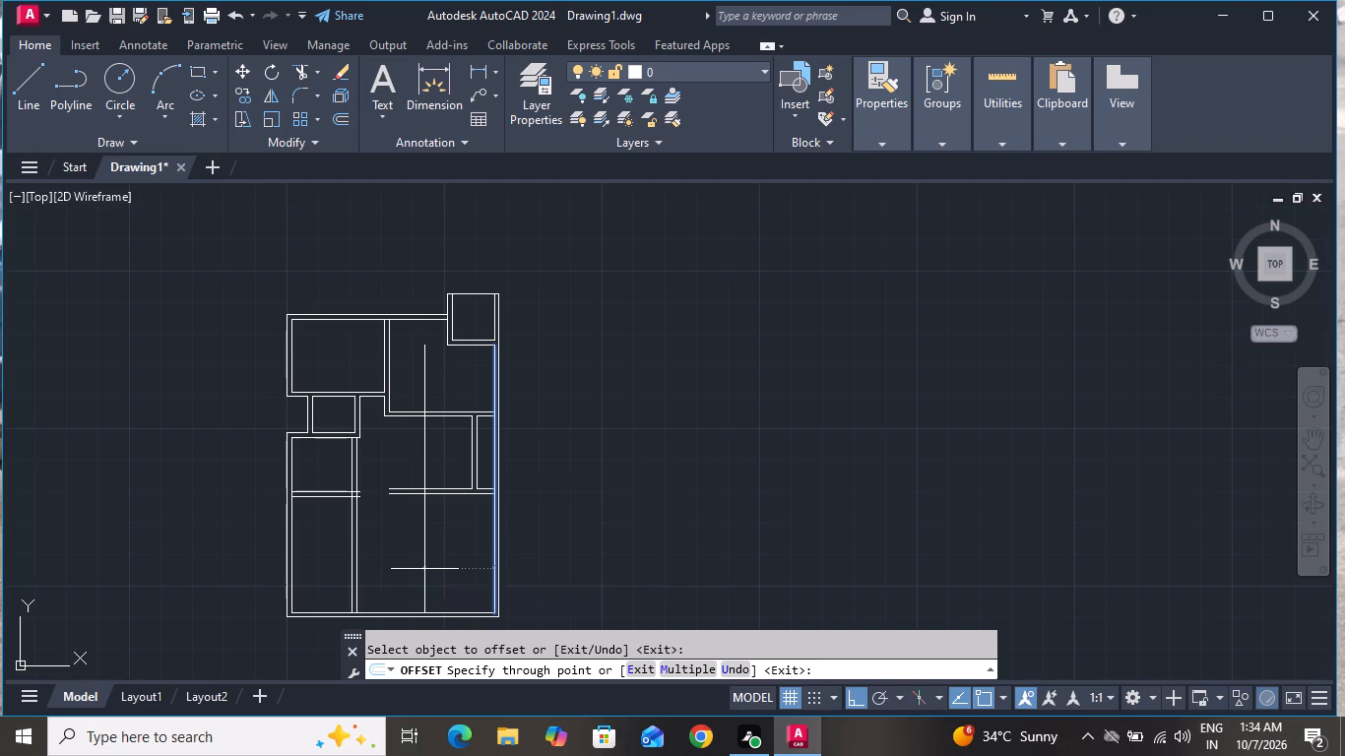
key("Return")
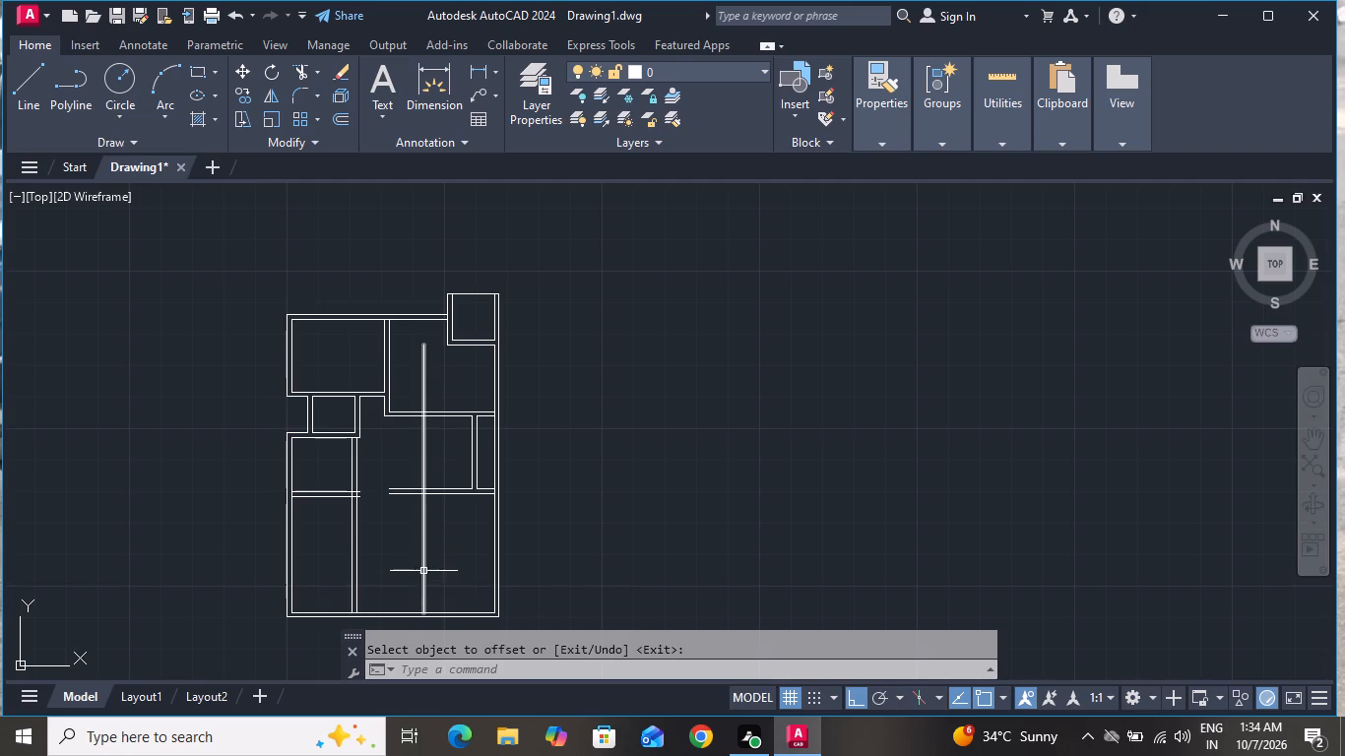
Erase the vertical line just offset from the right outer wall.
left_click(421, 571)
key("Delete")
Offset the right outer wall's inner line 11'8" to the left using a fixed offset distance.
type("o")
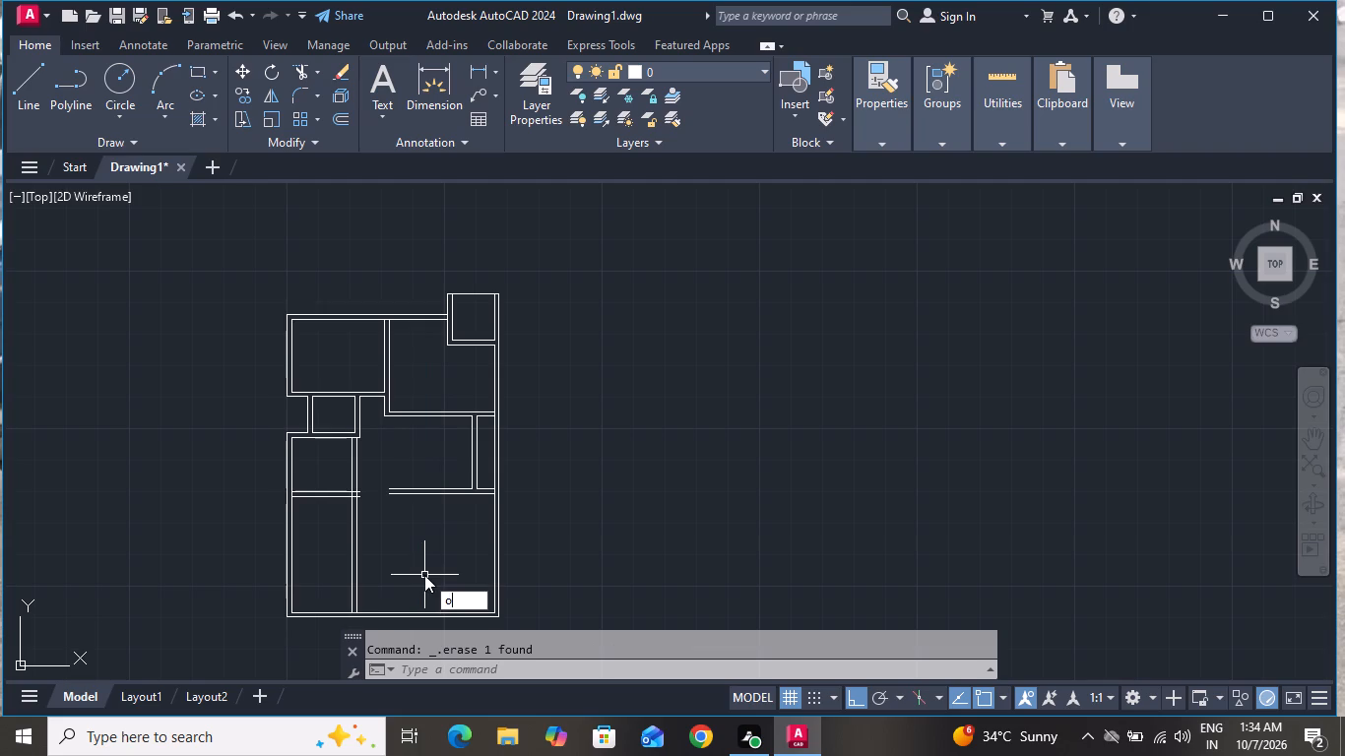
key("space")
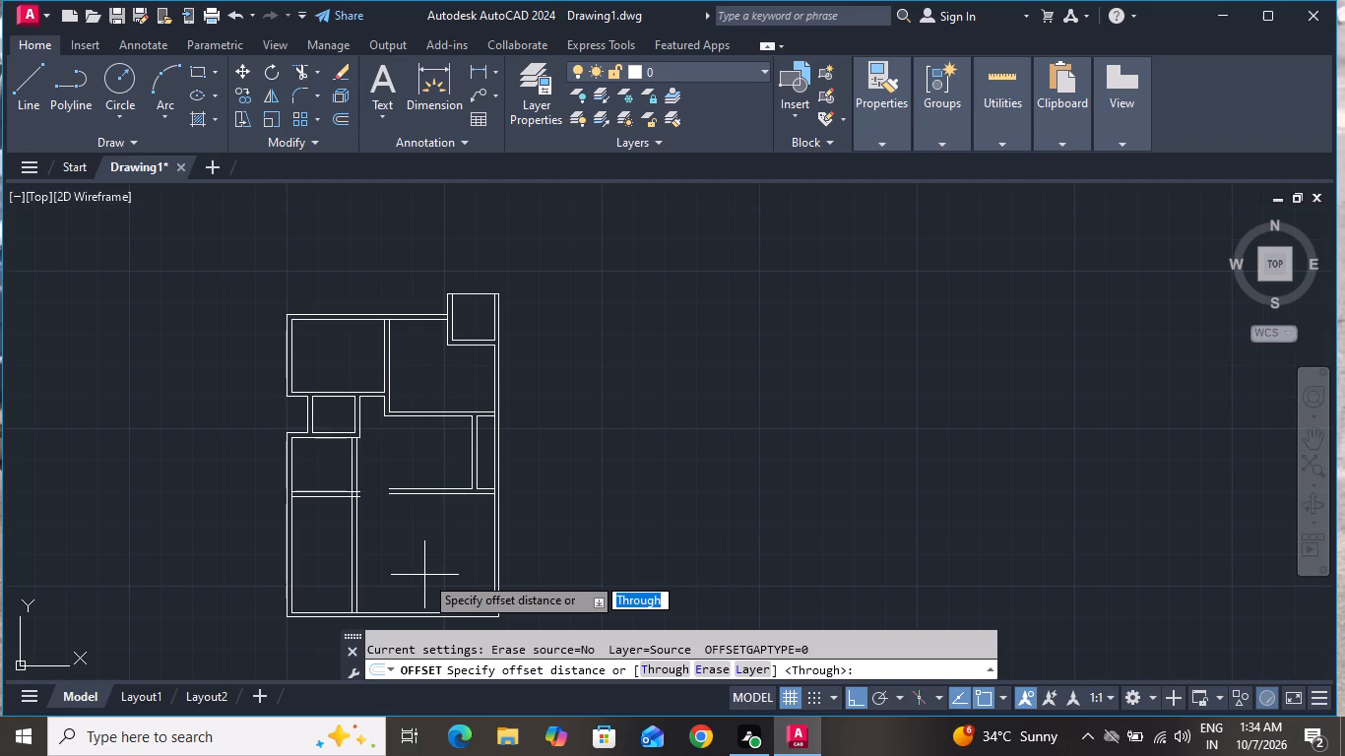
type("11")
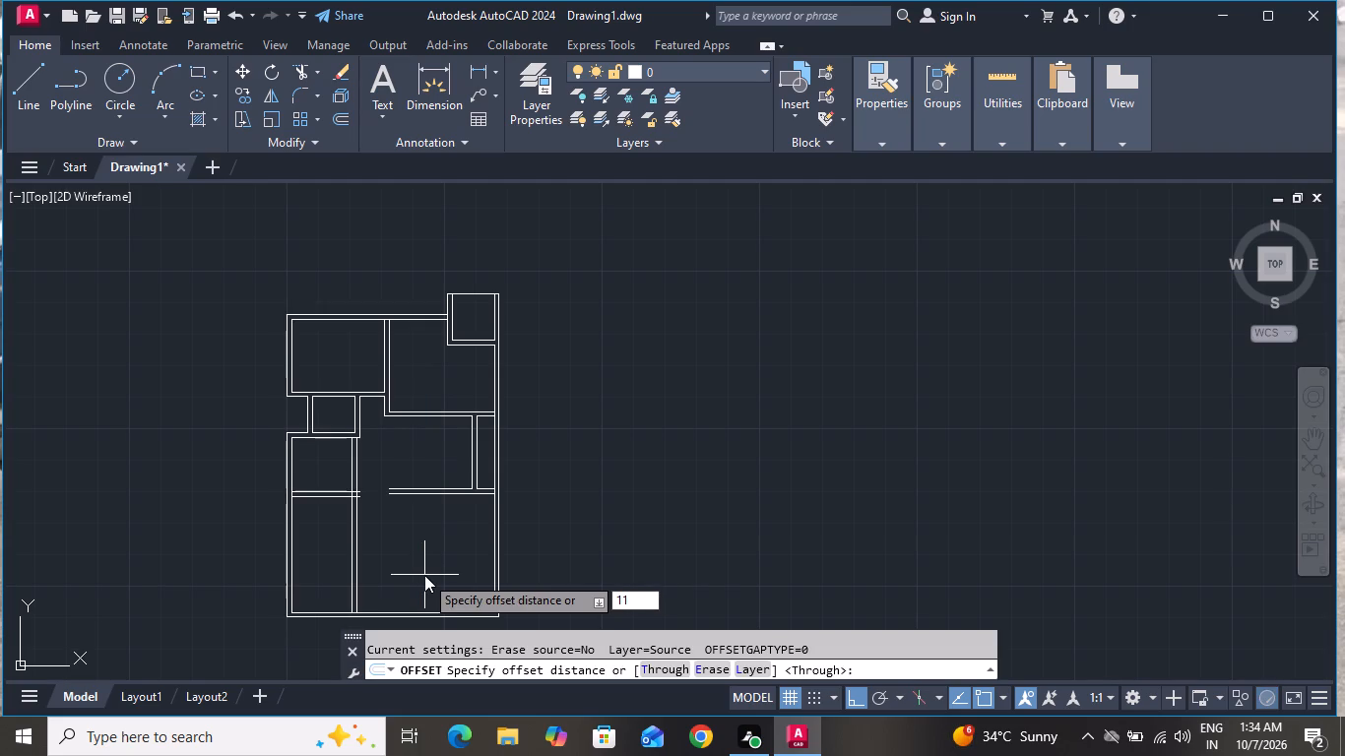
key("apostrophe")
key("8")
key("shift+quotedbl")
key("Return")
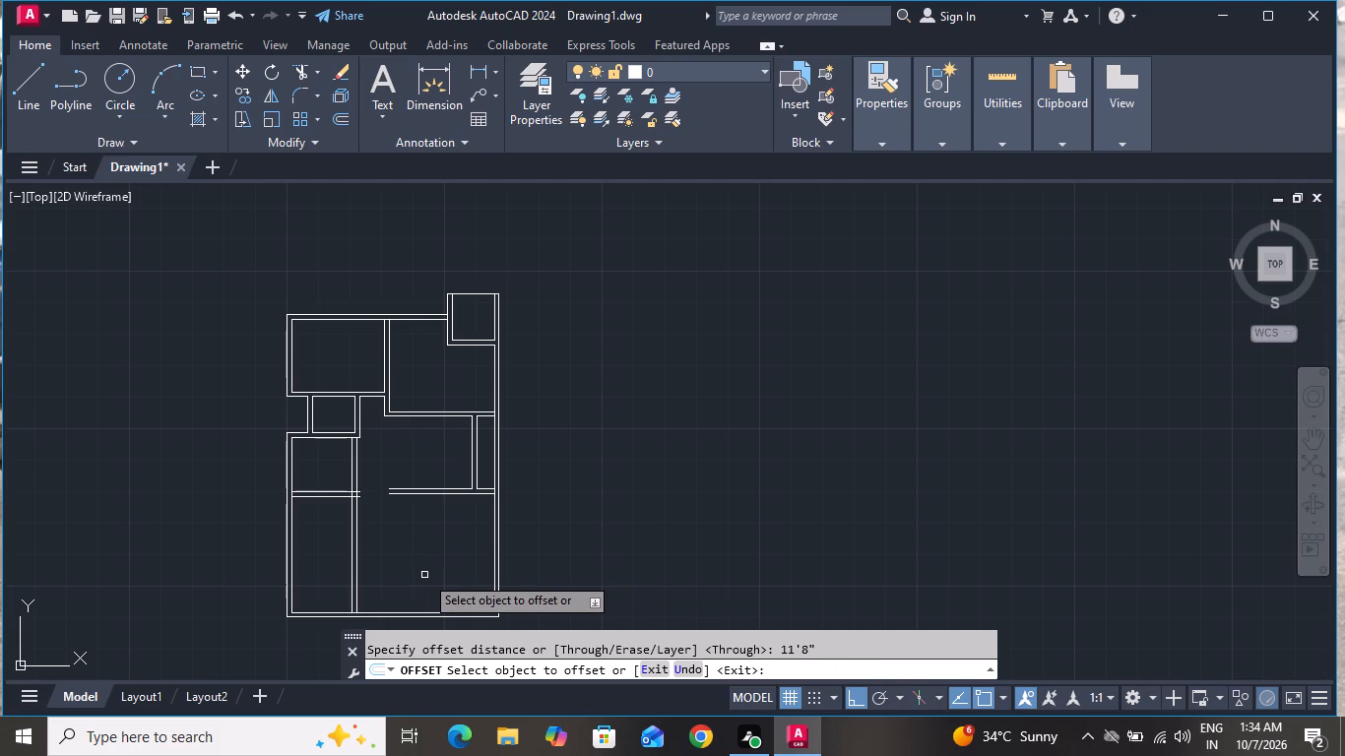
scroll(508, 554, "up", 2)
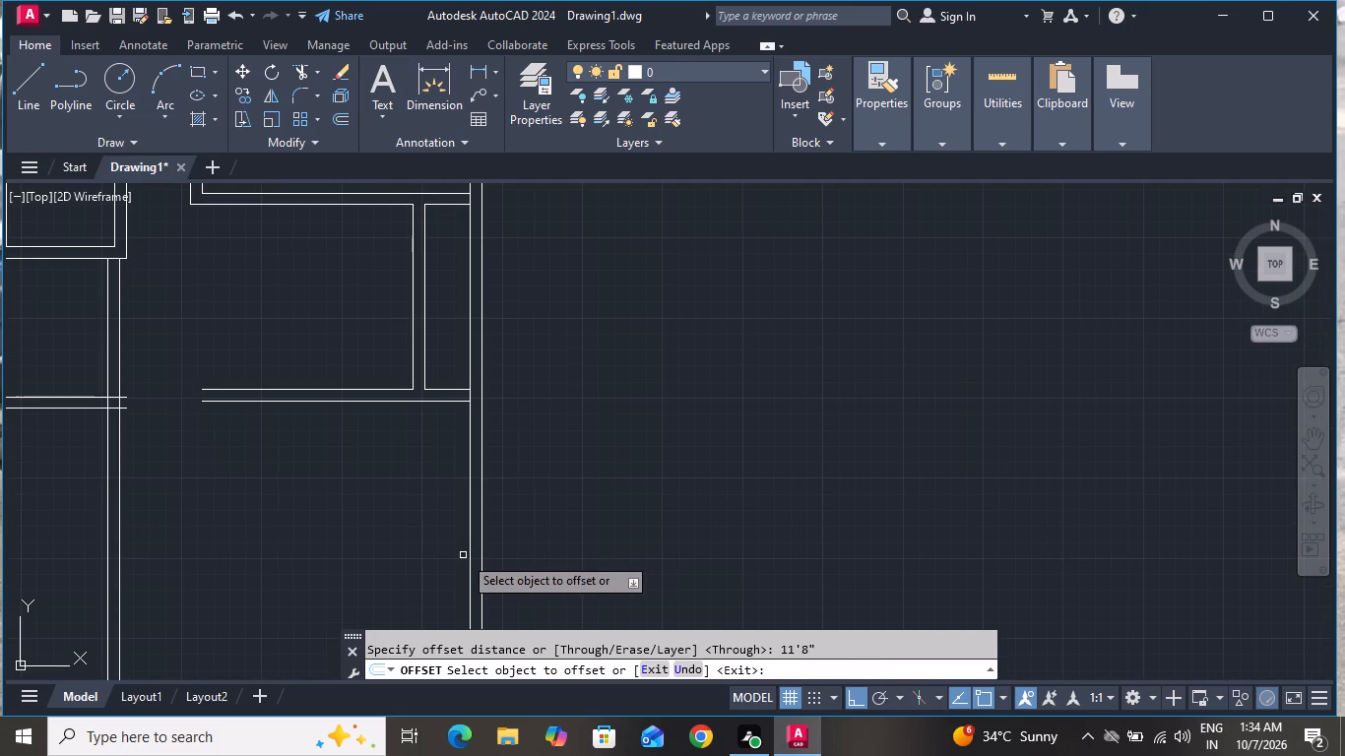
left_click(469, 557)
left_click(267, 565)
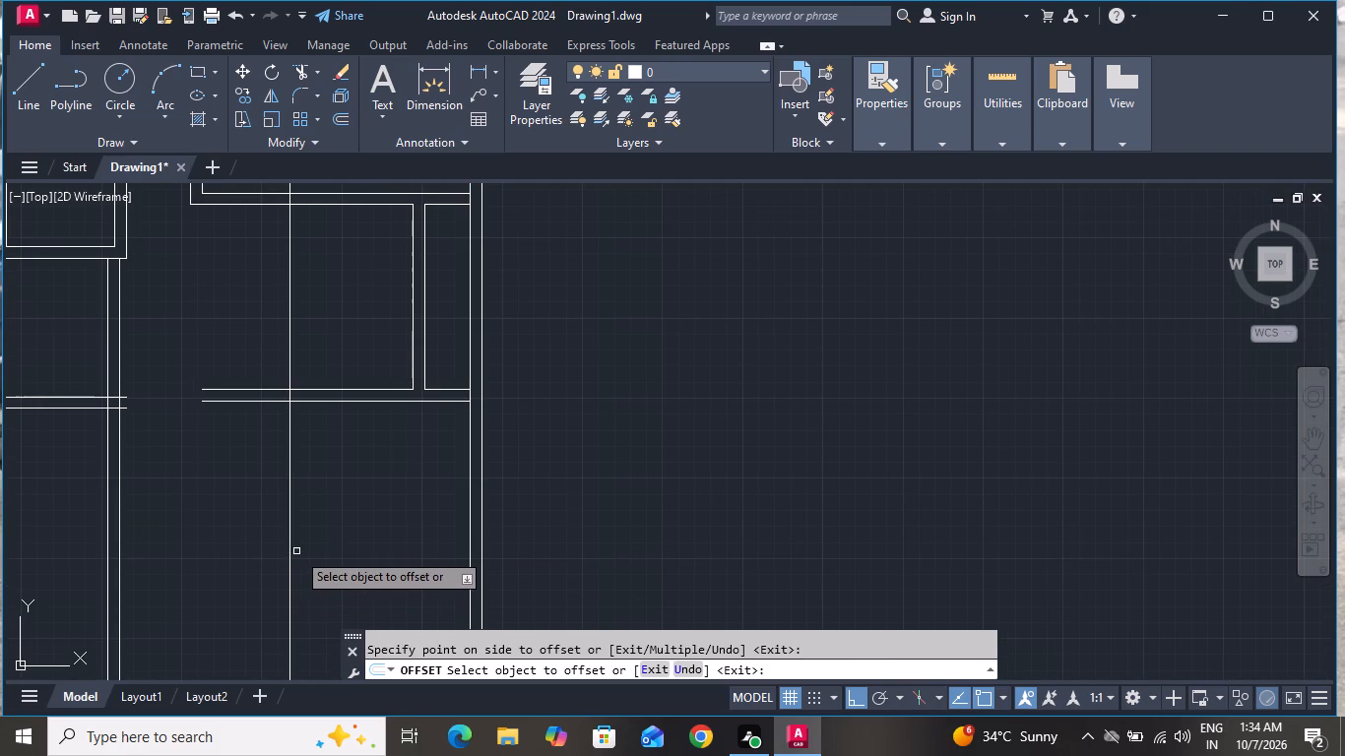
key("Escape")
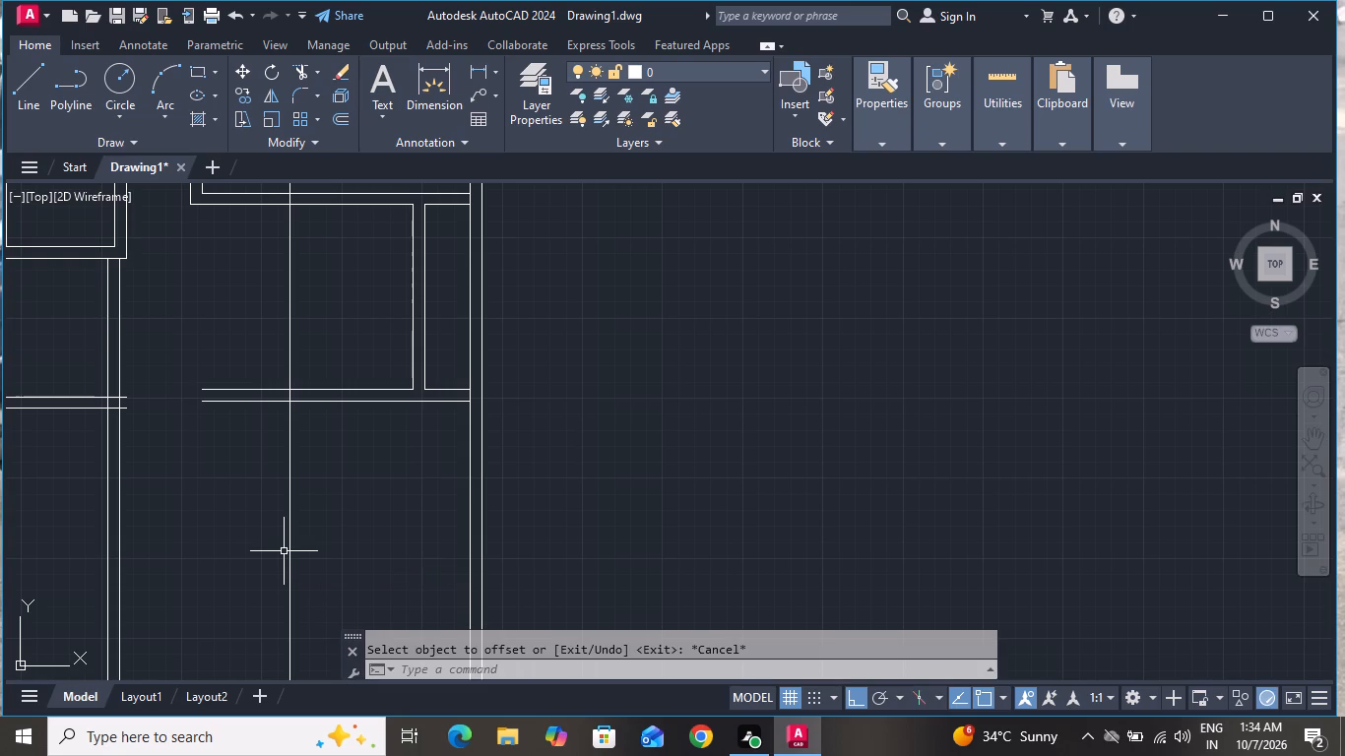
Offset the new vertical line 9" further left with the Through option to form the wall's second face.
type("o t")
key("space")
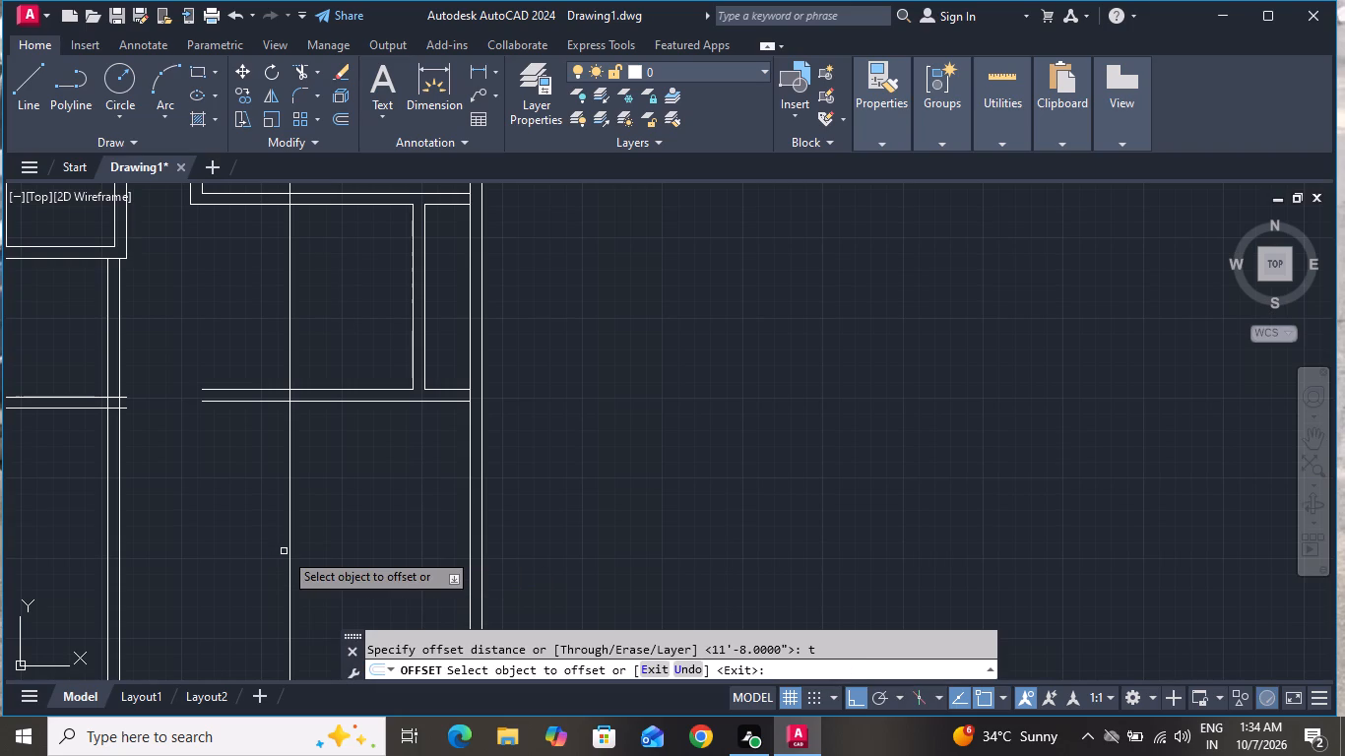
left_click(288, 554)
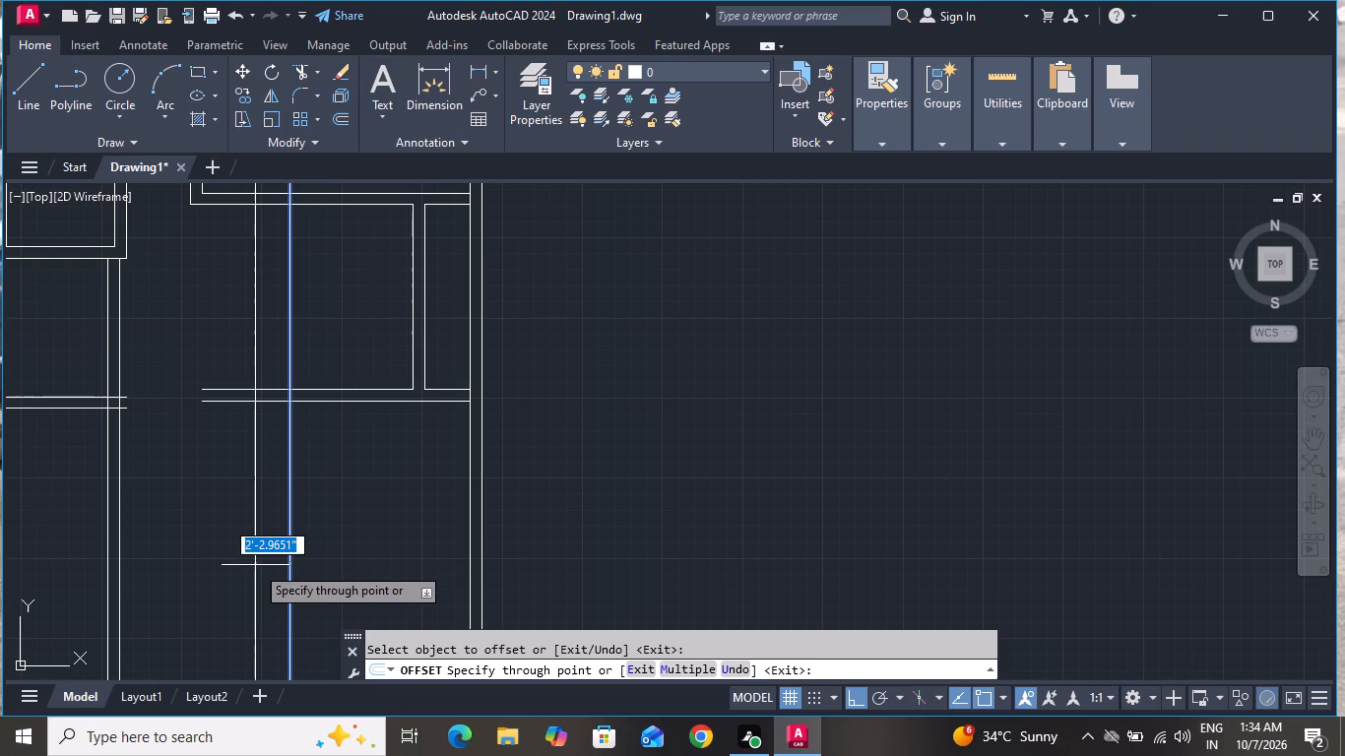
type("9\"")
key("Return")
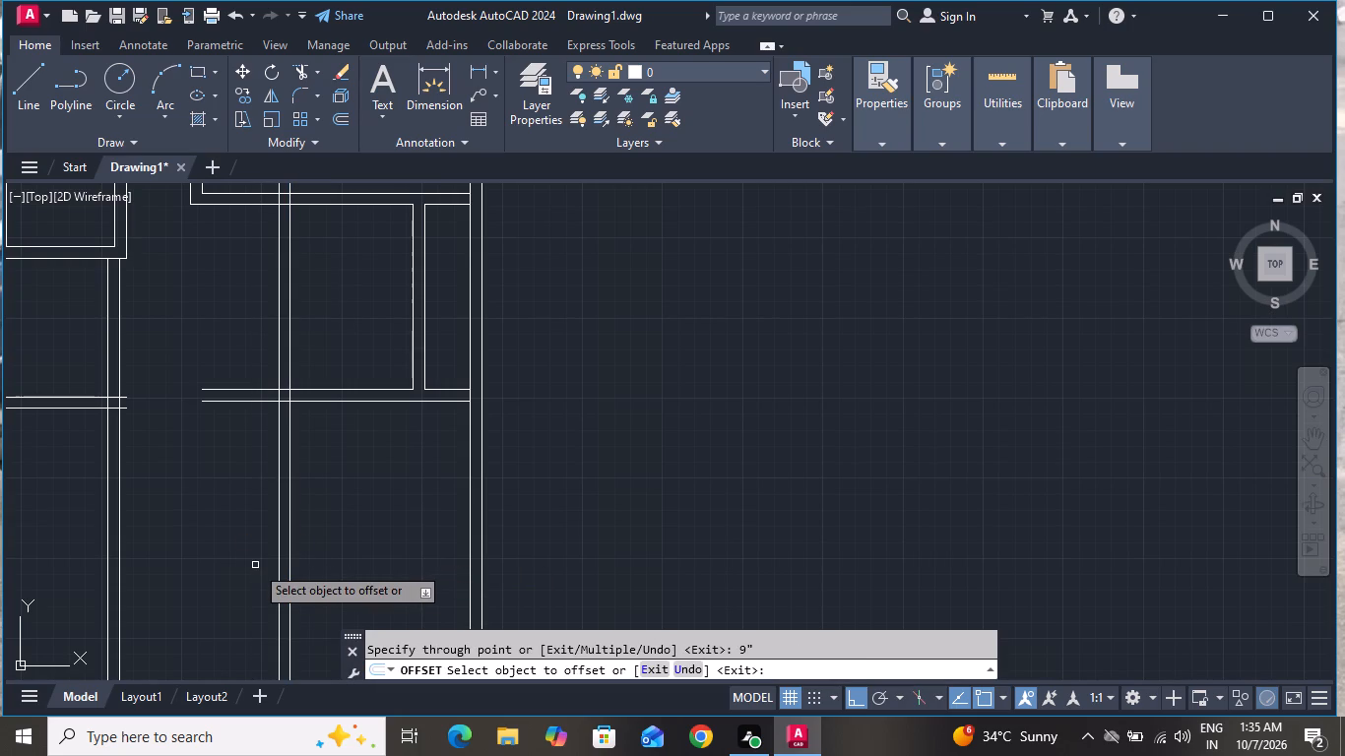
scroll(272, 533, "down", 2)
scroll(274, 528, "up", 1)
scroll(274, 527, "down", 1)
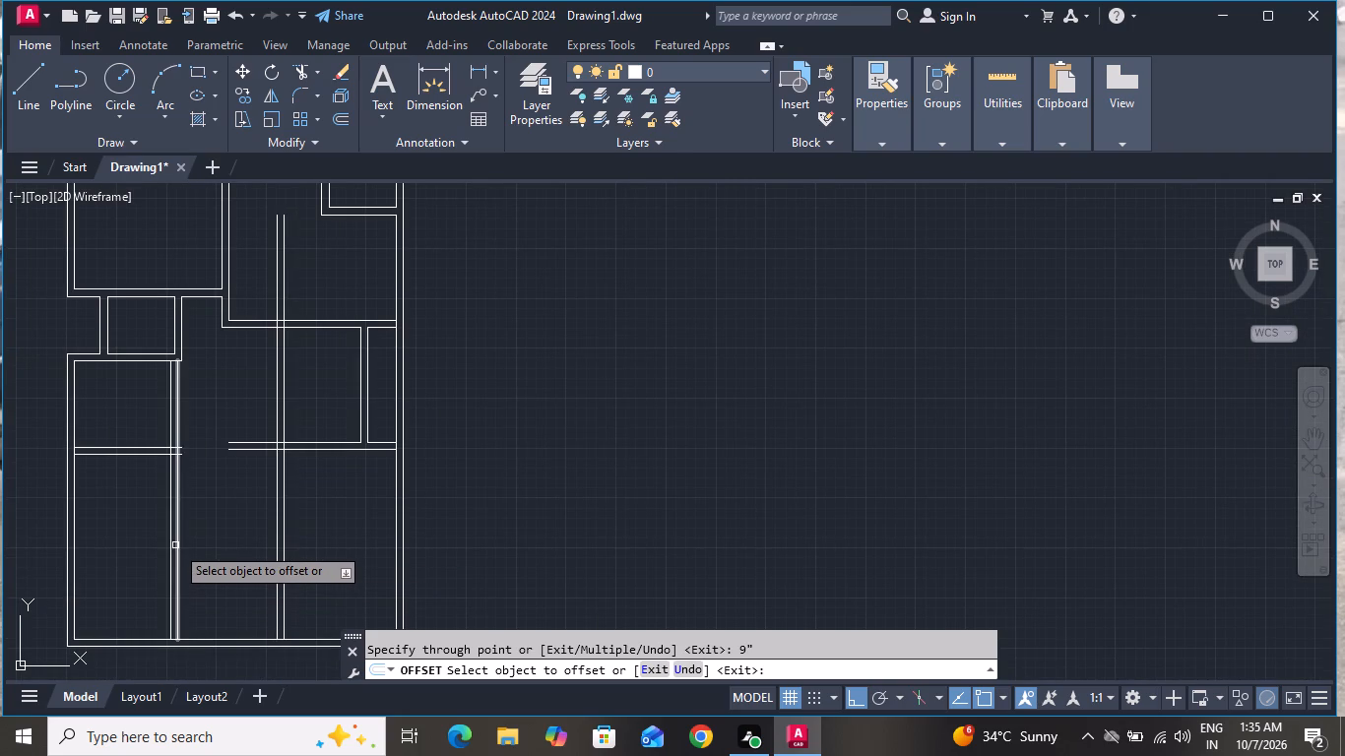
right_click(216, 530)
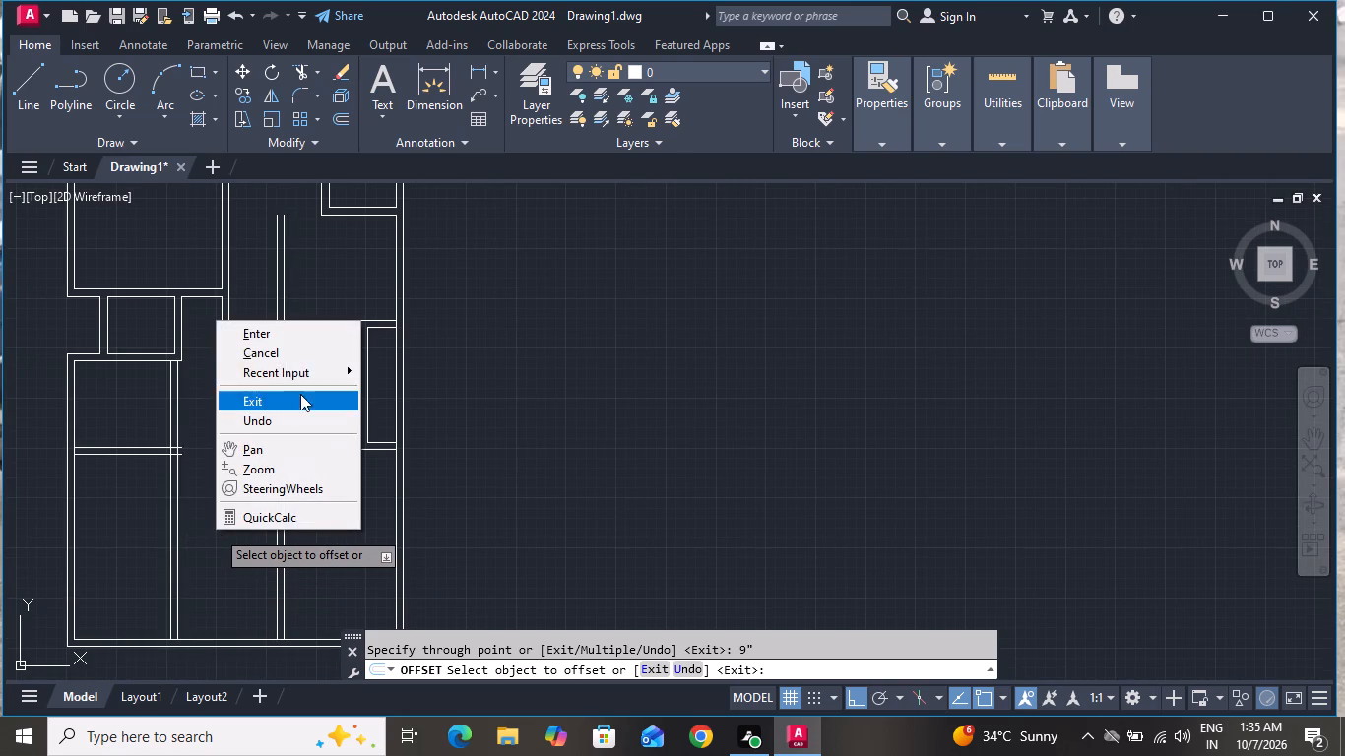
left_click(300, 359)
Trim away both lines of the new vertical wall inside the upper-right room, above the horizontal wall.
type("tr")
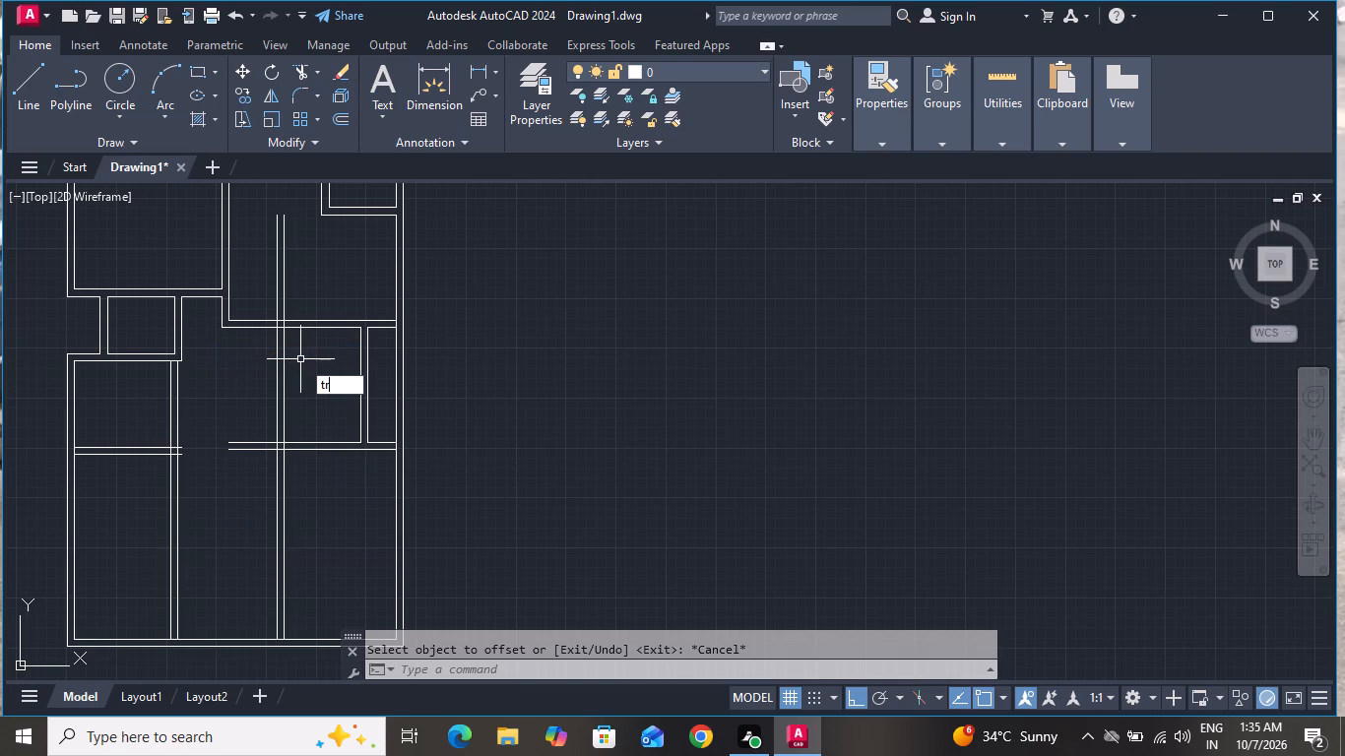
key("space")
key("space")
left_click(309, 257)
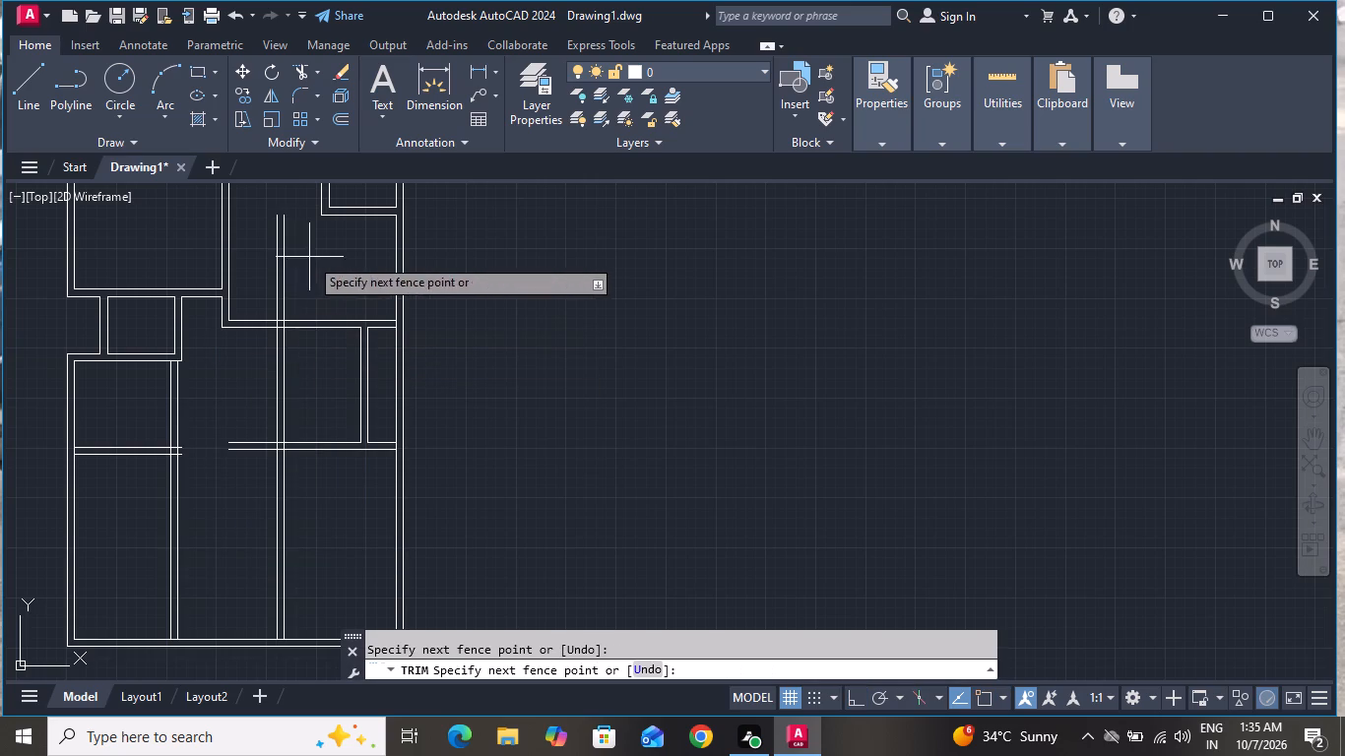
left_click(247, 276)
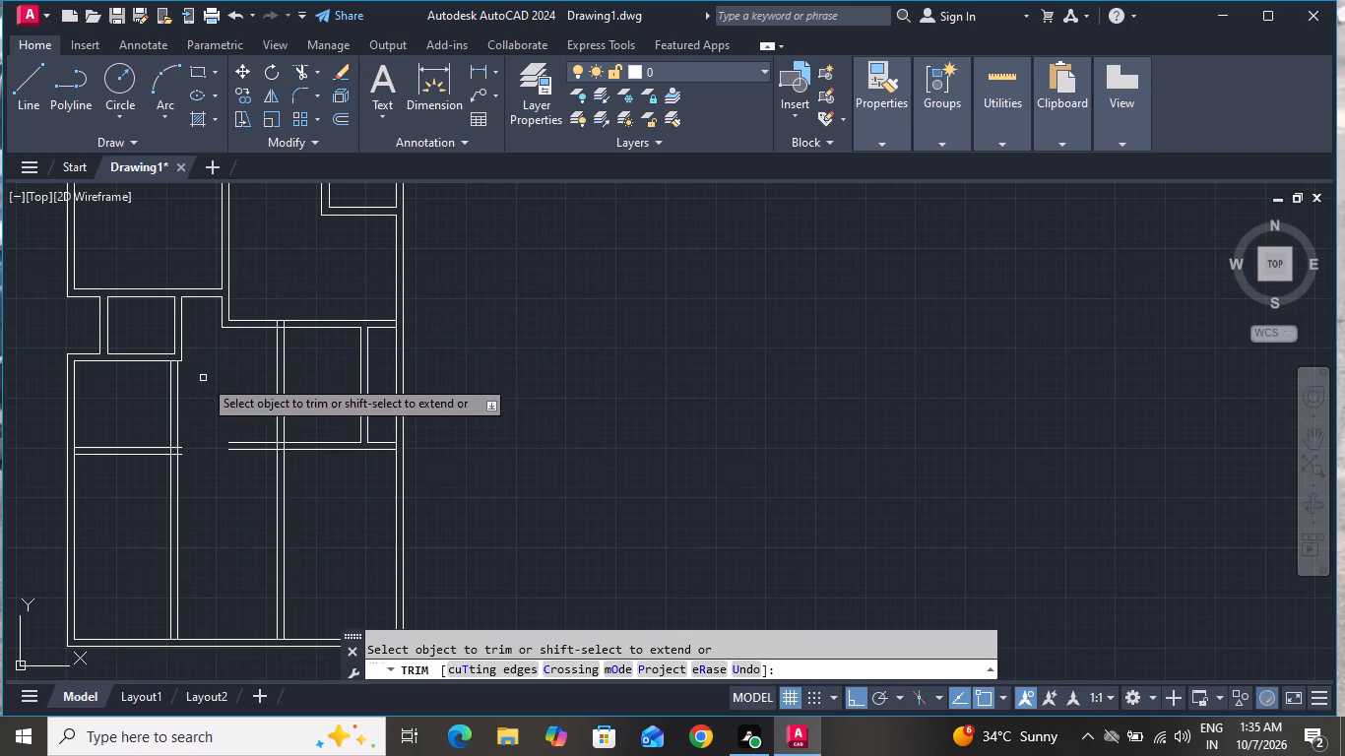
Trim away both lines of the left room's vertical wall below that room's lower horizontal wall.
left_click(186, 460)
left_click(132, 564)
Trim the horizontal wall ends projecting past the left room's right wall and past the new vertical wall's left face.
scroll(183, 442, "up", 5)
left_click(176, 460)
left_click(170, 627)
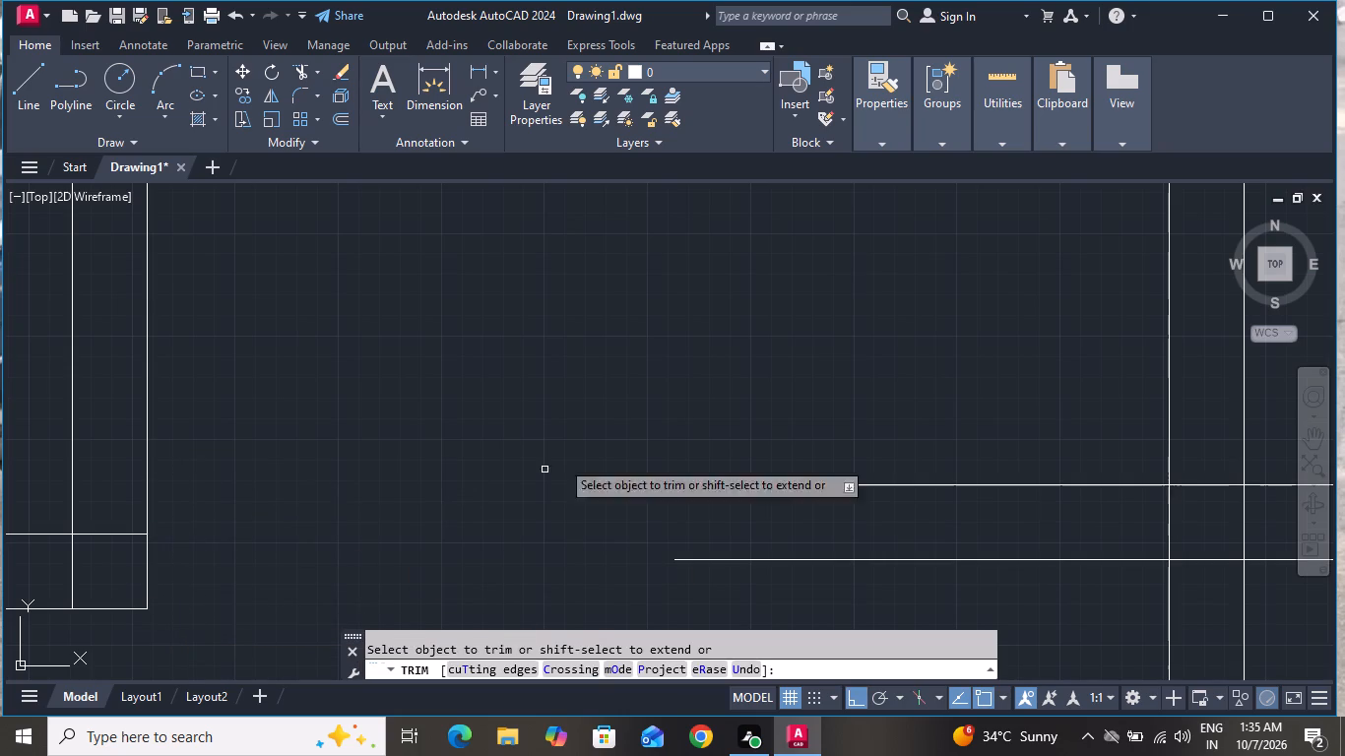
left_click(691, 394)
left_click(804, 605)
Trim the new vertical wall's lines between the two right-side horizontal walls, including the short pieces inside the upper horizontal wall.
scroll(688, 393, "down", 3)
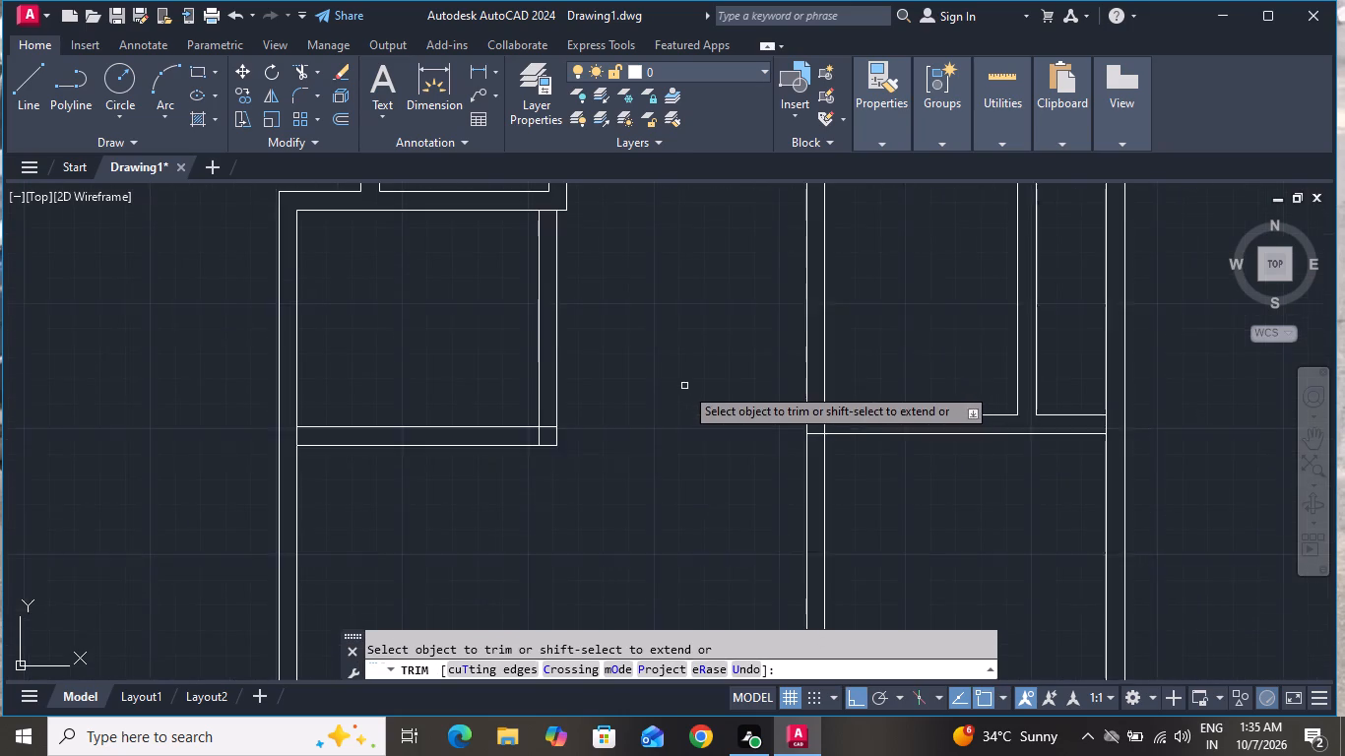
scroll(684, 386, "up", 1)
scroll(684, 386, "down", 1)
scroll(924, 483, "up", 1)
scroll(915, 496, "down", 3)
scroll(895, 464, "up", 1)
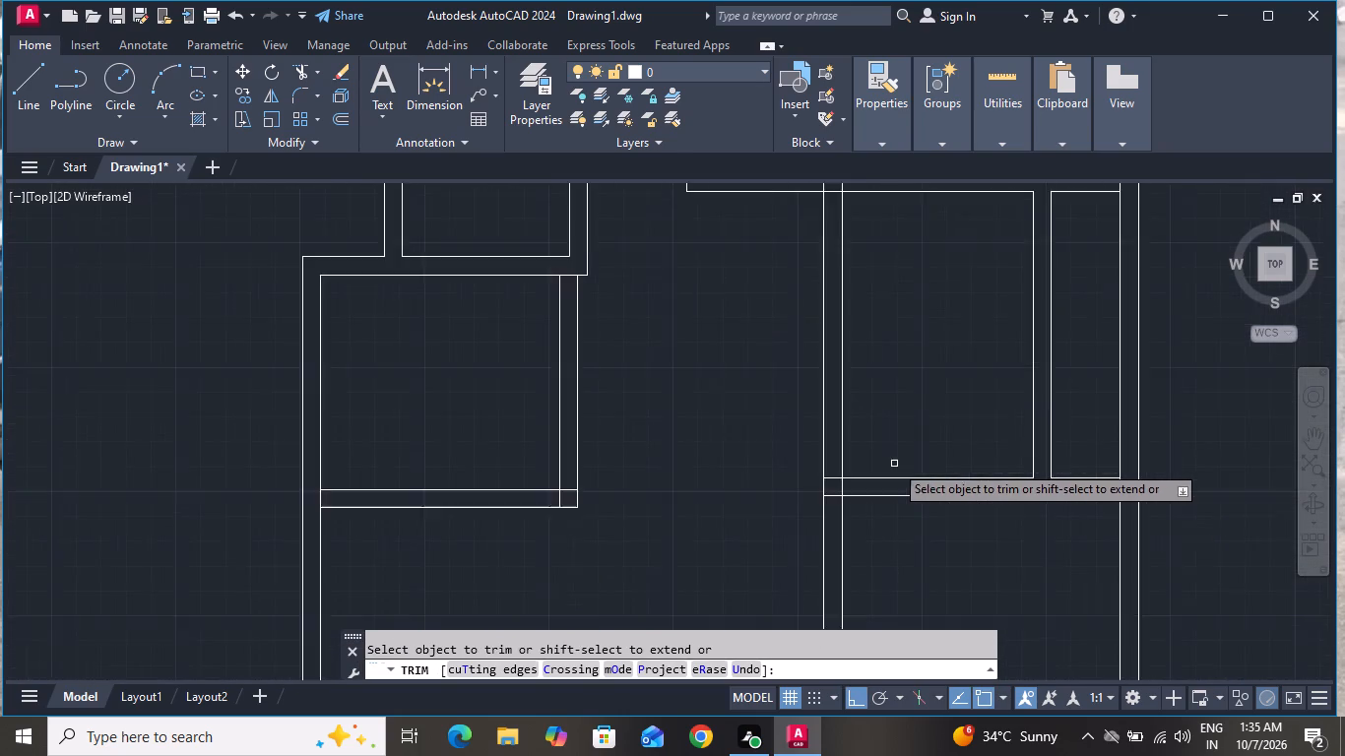
scroll(894, 464, "up", 2)
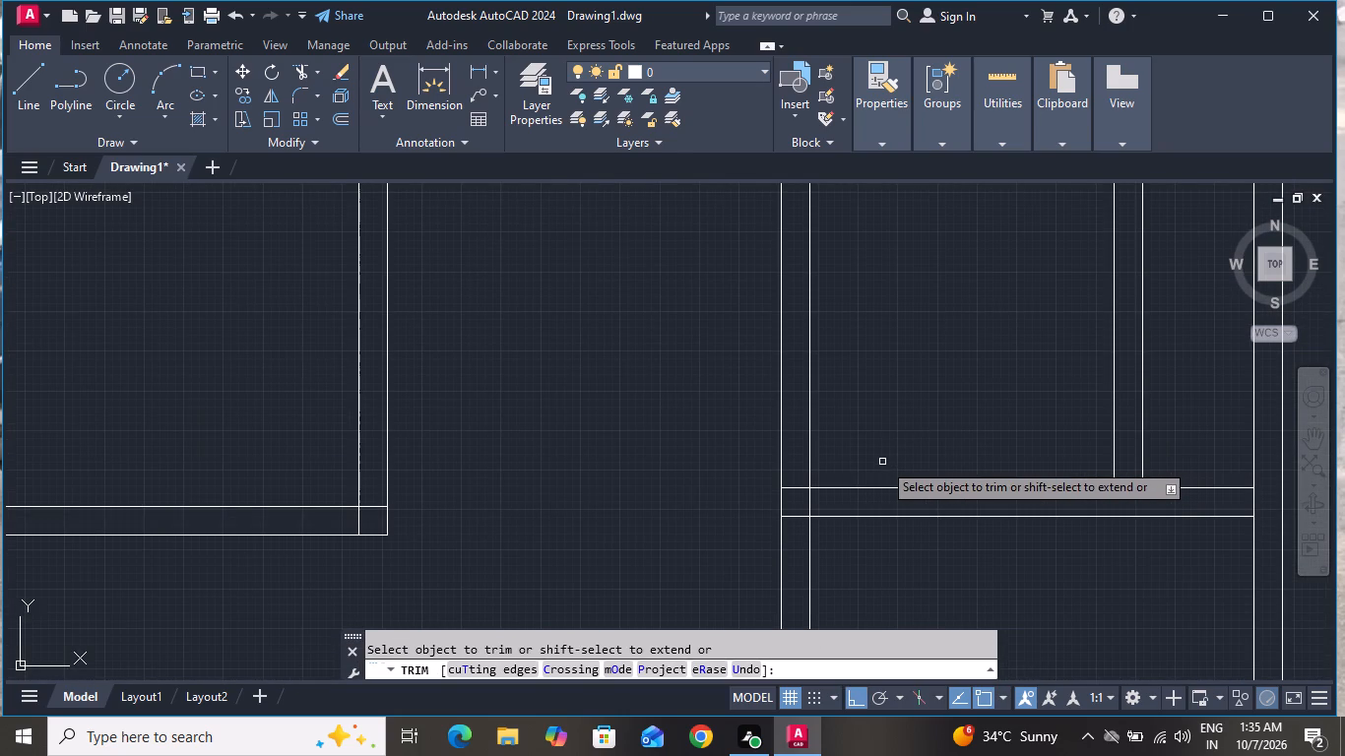
scroll(882, 462, "down", 3)
left_click(887, 396)
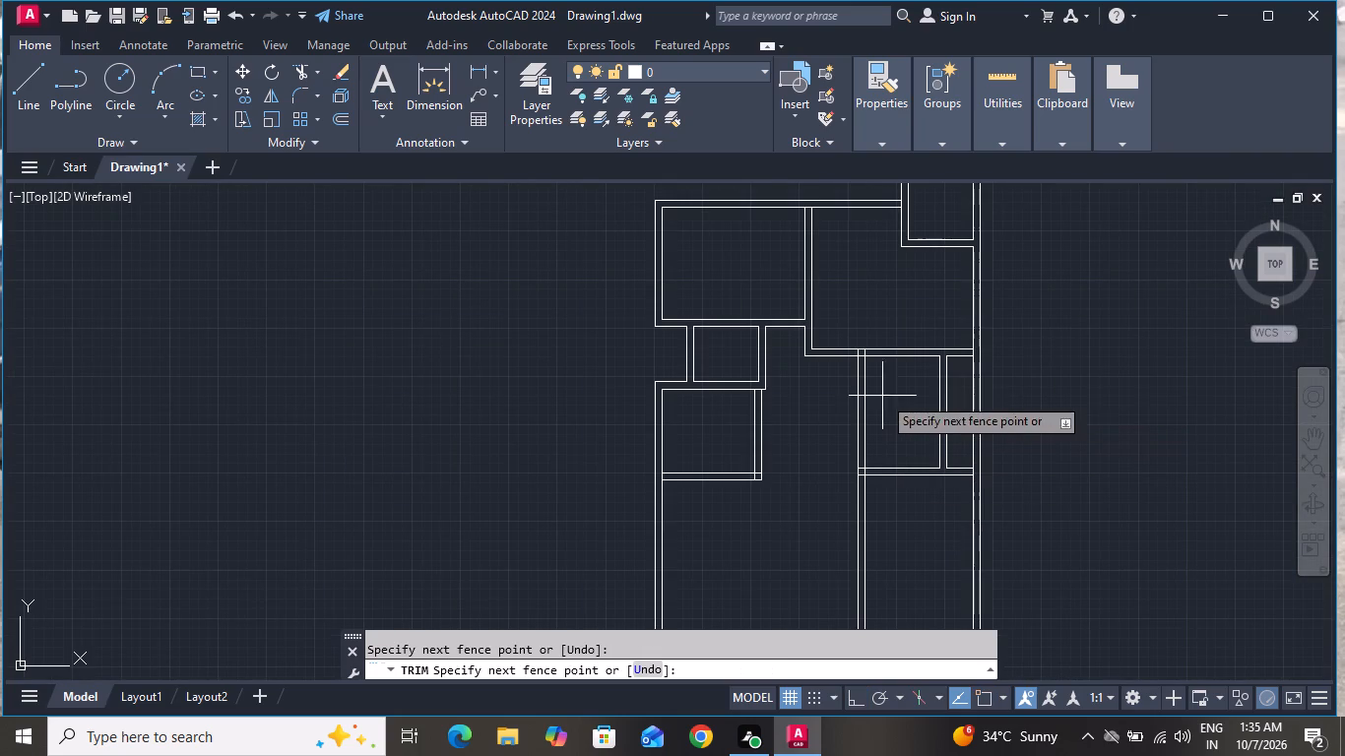
left_click(820, 403)
scroll(853, 349, "up", 7)
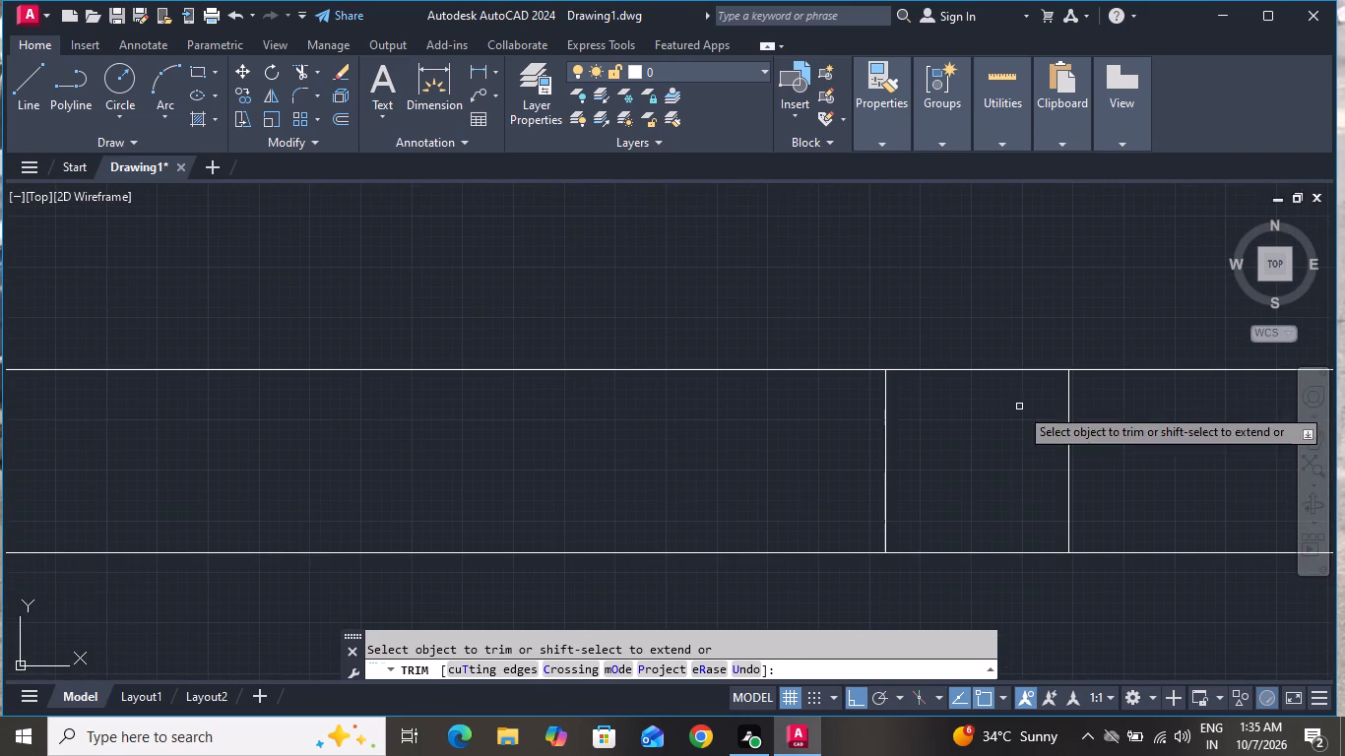
left_click(1112, 414)
left_click(701, 472)
Trim the right outer wall's inner line between the faces of the horizontal wall below the upper-right room.
scroll(512, 320, "down", 3)
scroll(520, 313, "up", 1)
scroll(520, 314, "down", 2)
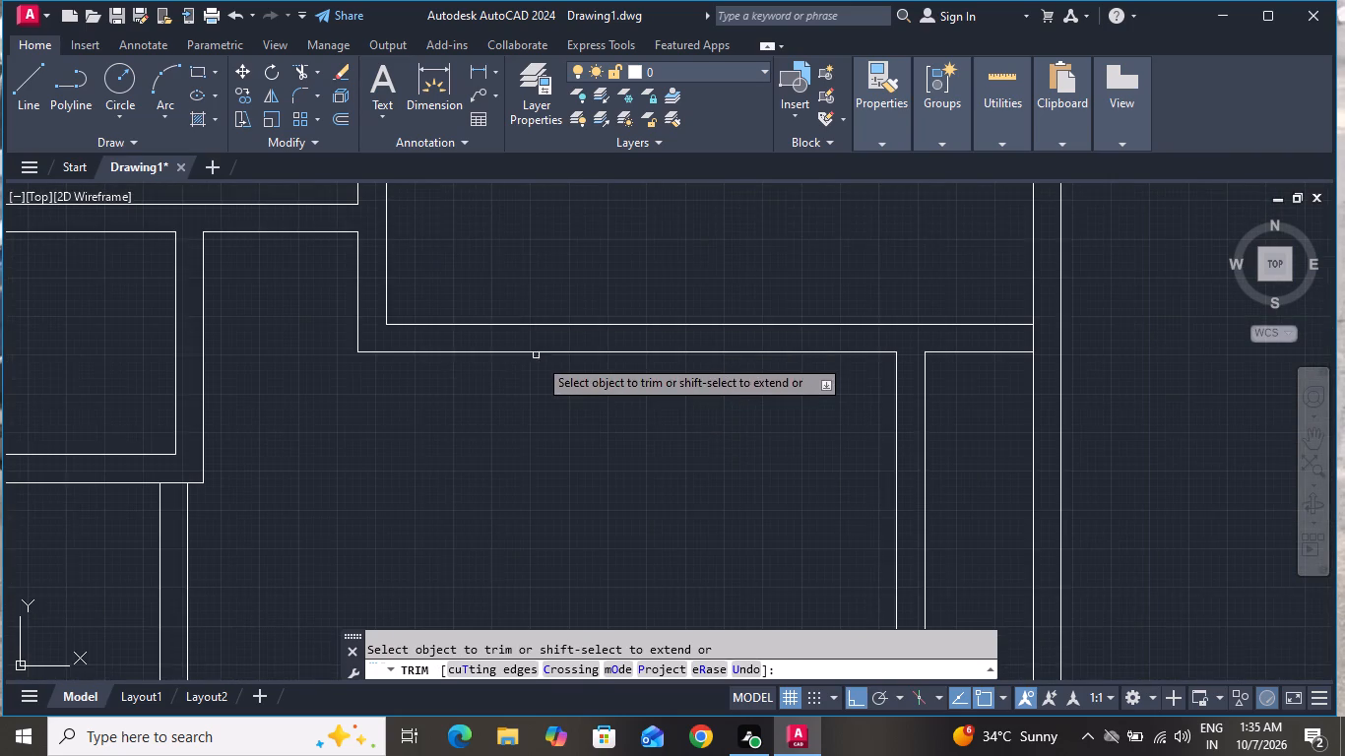
scroll(546, 367, "down", 1)
scroll(601, 433, "down", 3)
scroll(661, 423, "up", 7)
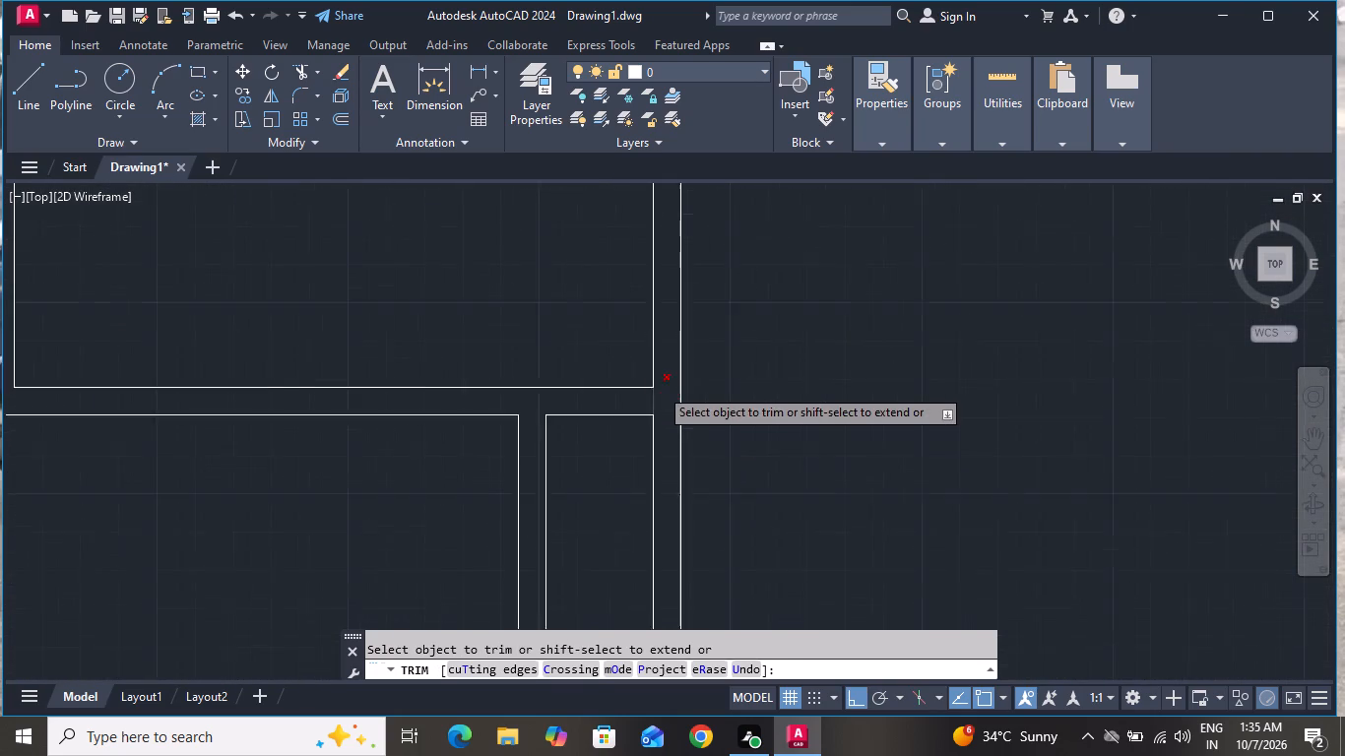
left_click(660, 388)
left_click(556, 443)
Trim the overlapping line pieces inside the upper-left corner of the lower-right room's walls.
scroll(640, 368, "up", 1)
scroll(640, 368, "down", 7)
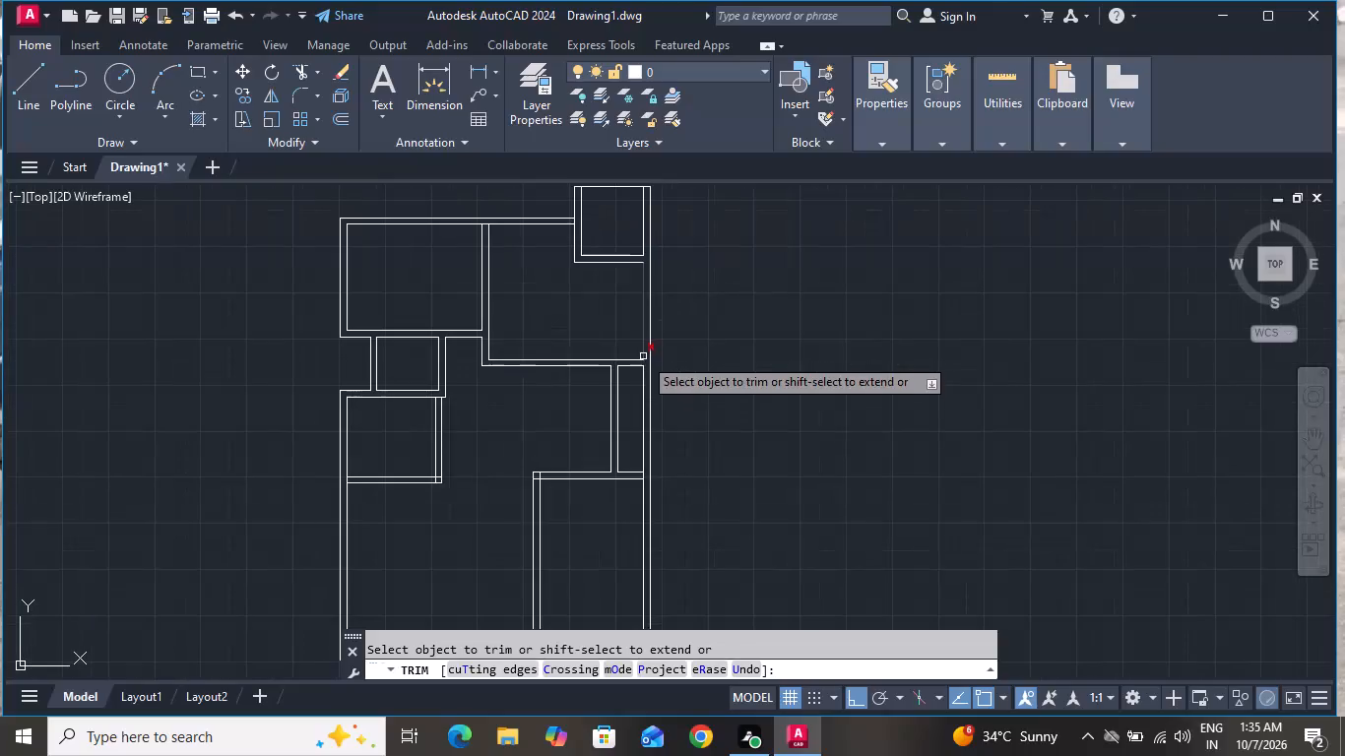
scroll(538, 496, "up", 4)
scroll(526, 411, "up", 3)
left_click(548, 382)
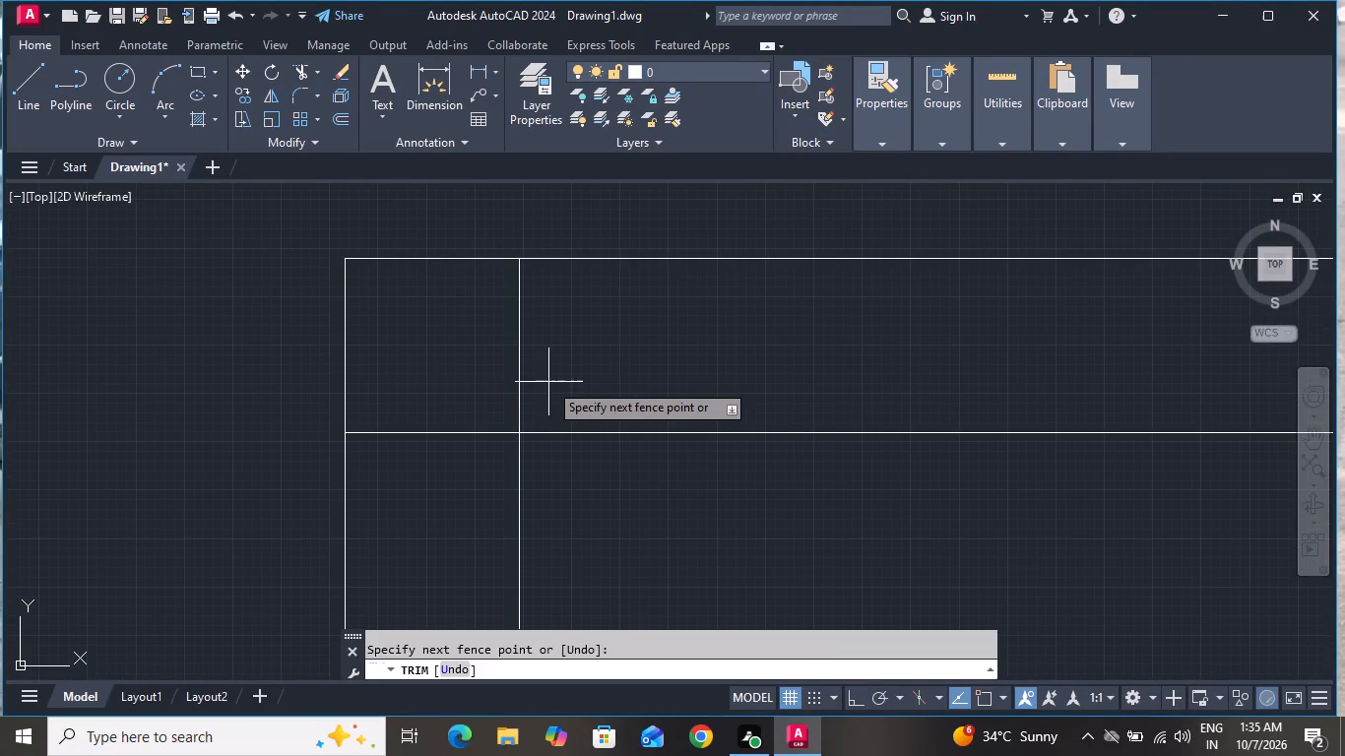
left_click(449, 381)
left_click(448, 372)
left_click(443, 469)
Trim the right outer wall's inner line between the faces of the lower-right room's top wall.
scroll(469, 359, "down", 6)
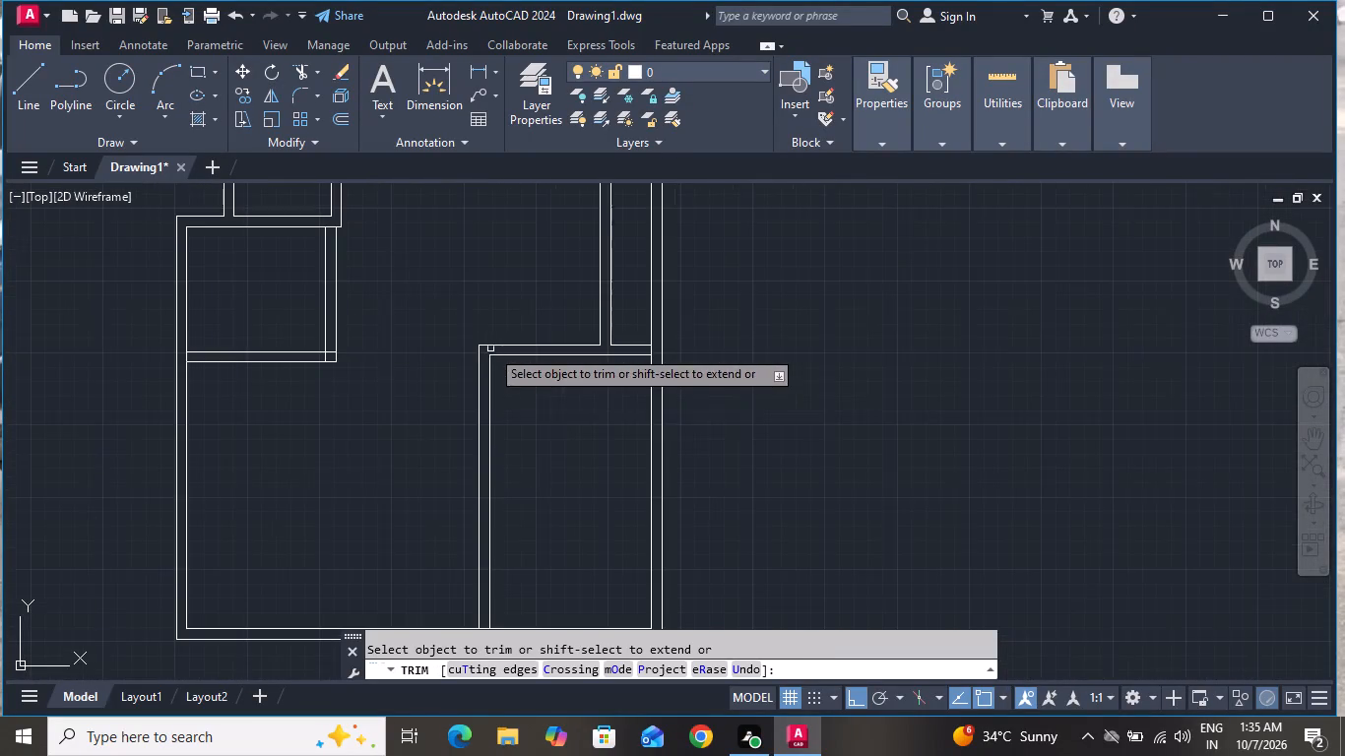
scroll(656, 341, "down", 1)
scroll(656, 341, "up", 4)
left_click(637, 356)
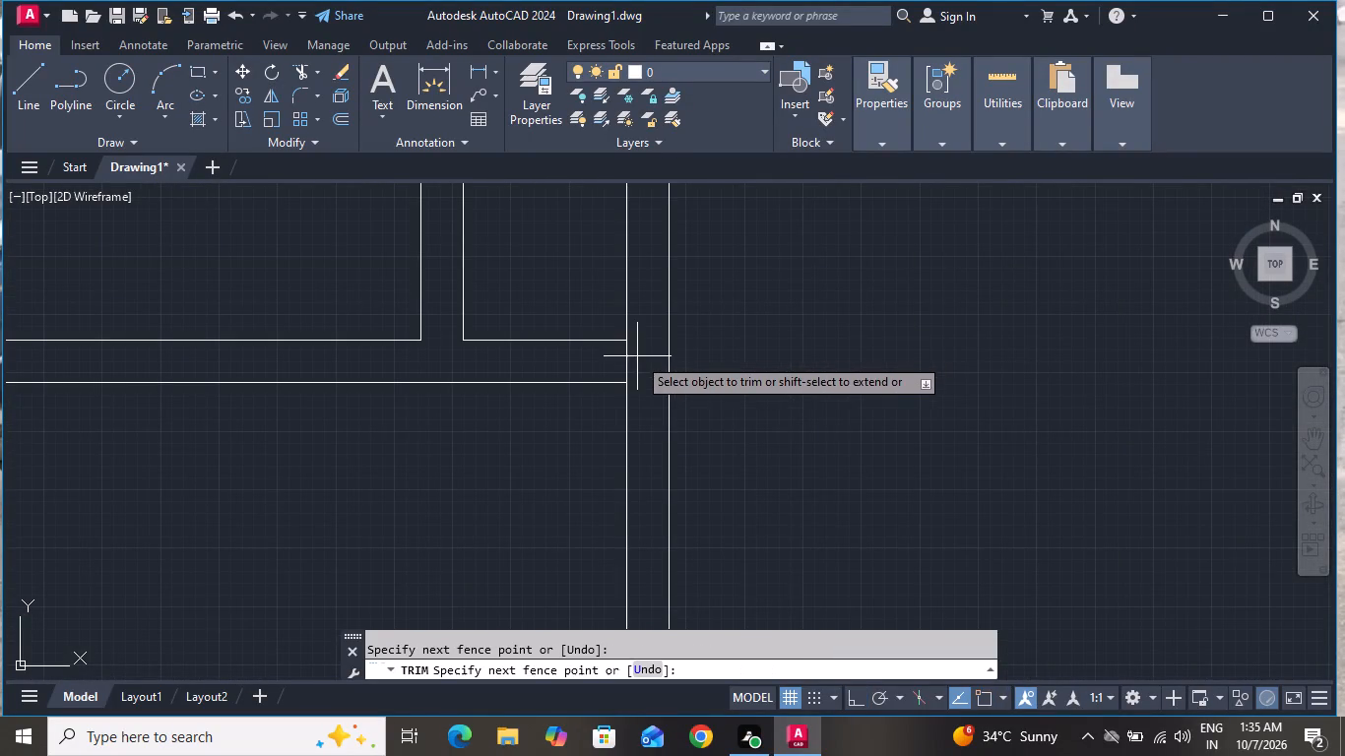
left_click(591, 371)
Trim the bottom outer wall's inner line between the two faces of the lower-right room's left wall.
scroll(557, 343, "down", 2)
scroll(557, 370, "up", 1)
scroll(557, 372, "down", 1)
scroll(451, 493, "up", 1)
scroll(446, 493, "down", 3)
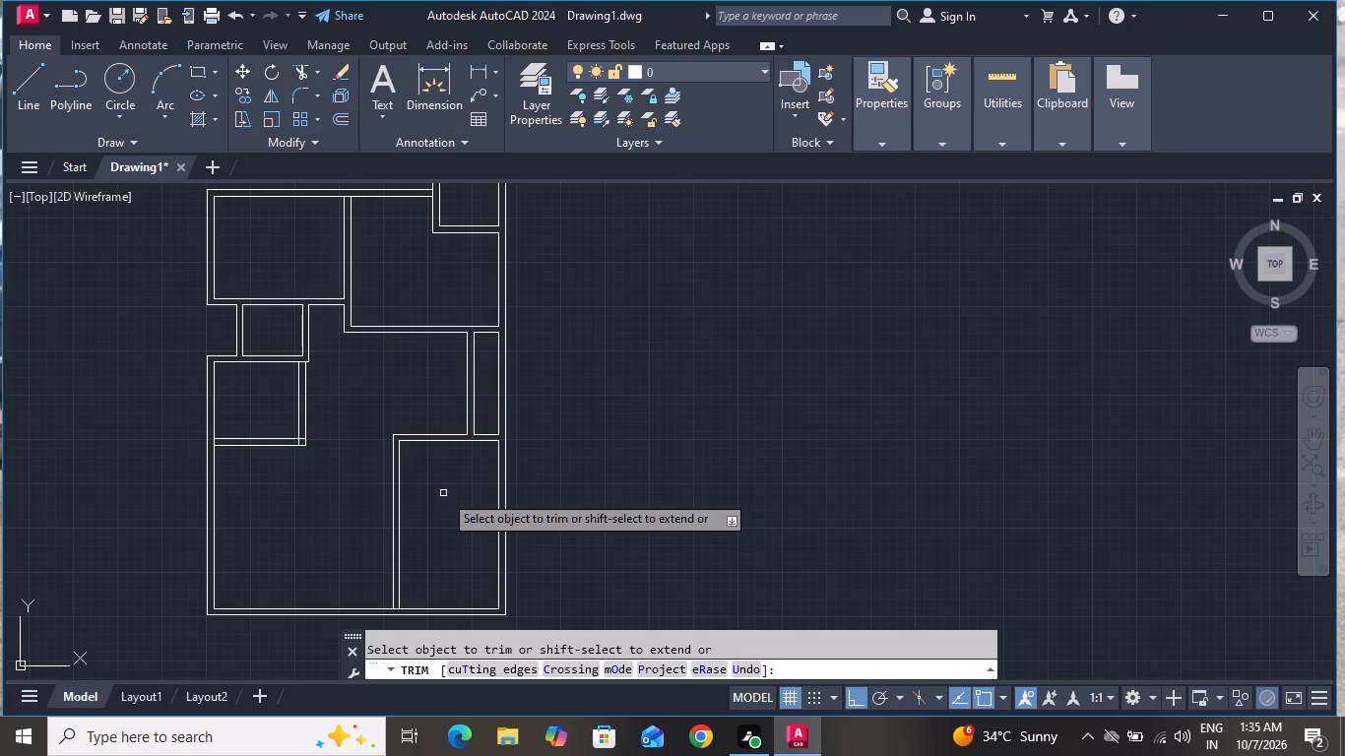
scroll(399, 621, "up", 3)
scroll(399, 621, "down", 1)
scroll(399, 593, "up", 4)
left_click(301, 635)
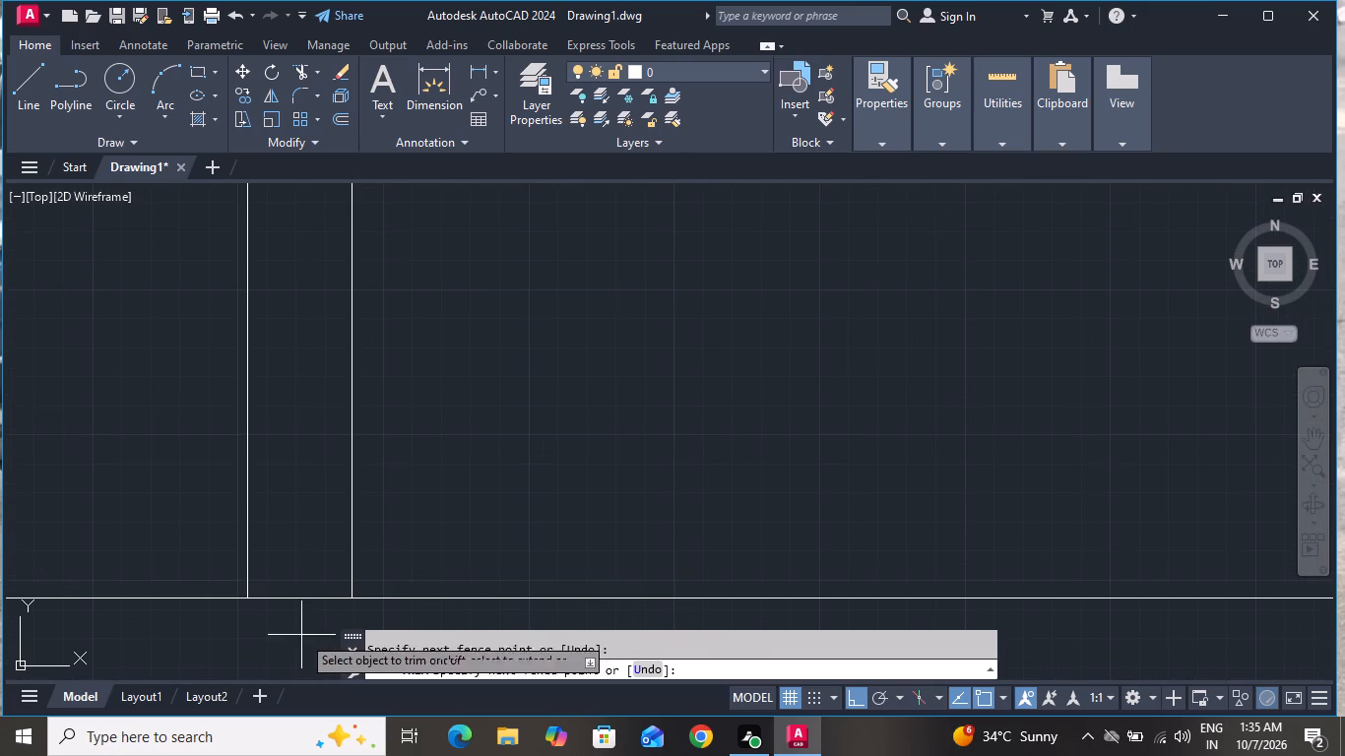
left_click(302, 498)
Trim the overlapping line pieces inside the lower-right corner of the left middle room's walls.
scroll(388, 407, "up", 1)
scroll(388, 407, "down", 2)
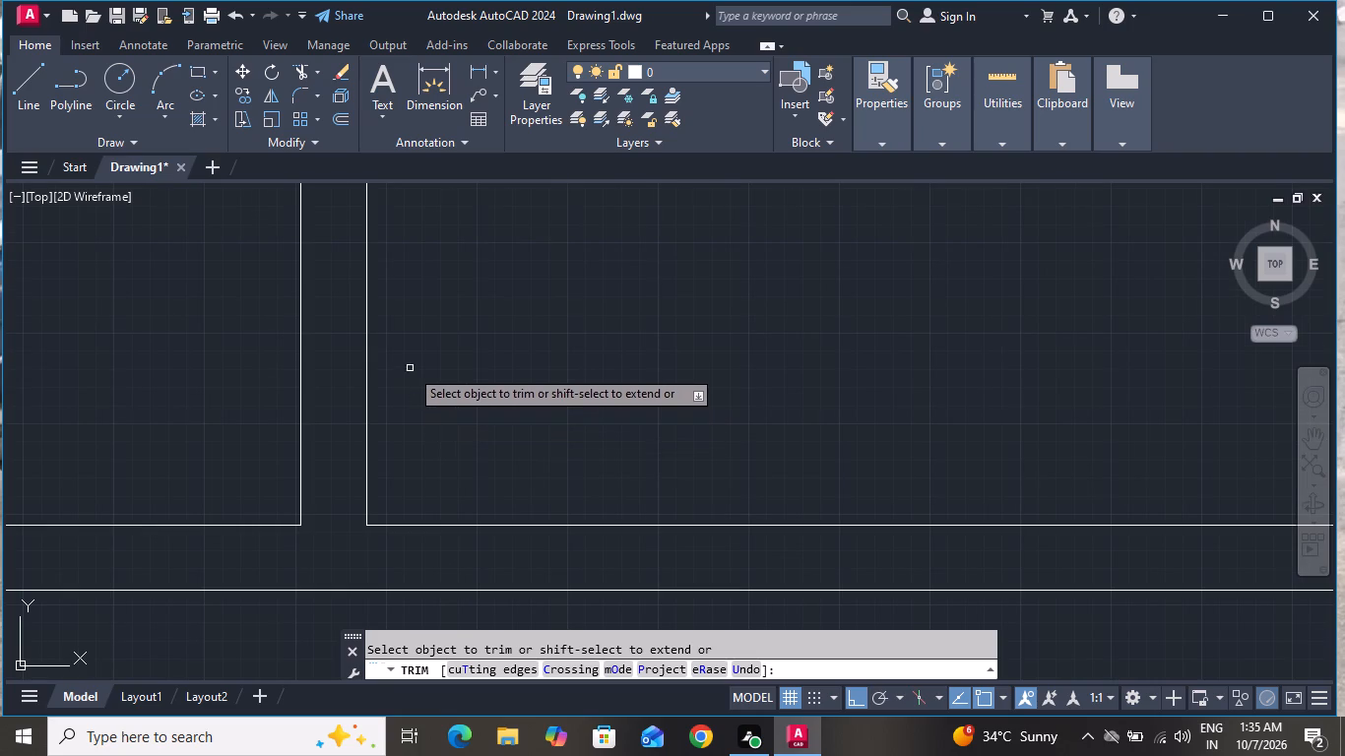
scroll(410, 368, "down", 1)
scroll(410, 368, "up", 1)
scroll(410, 370, "down", 1)
scroll(471, 477, "down", 5)
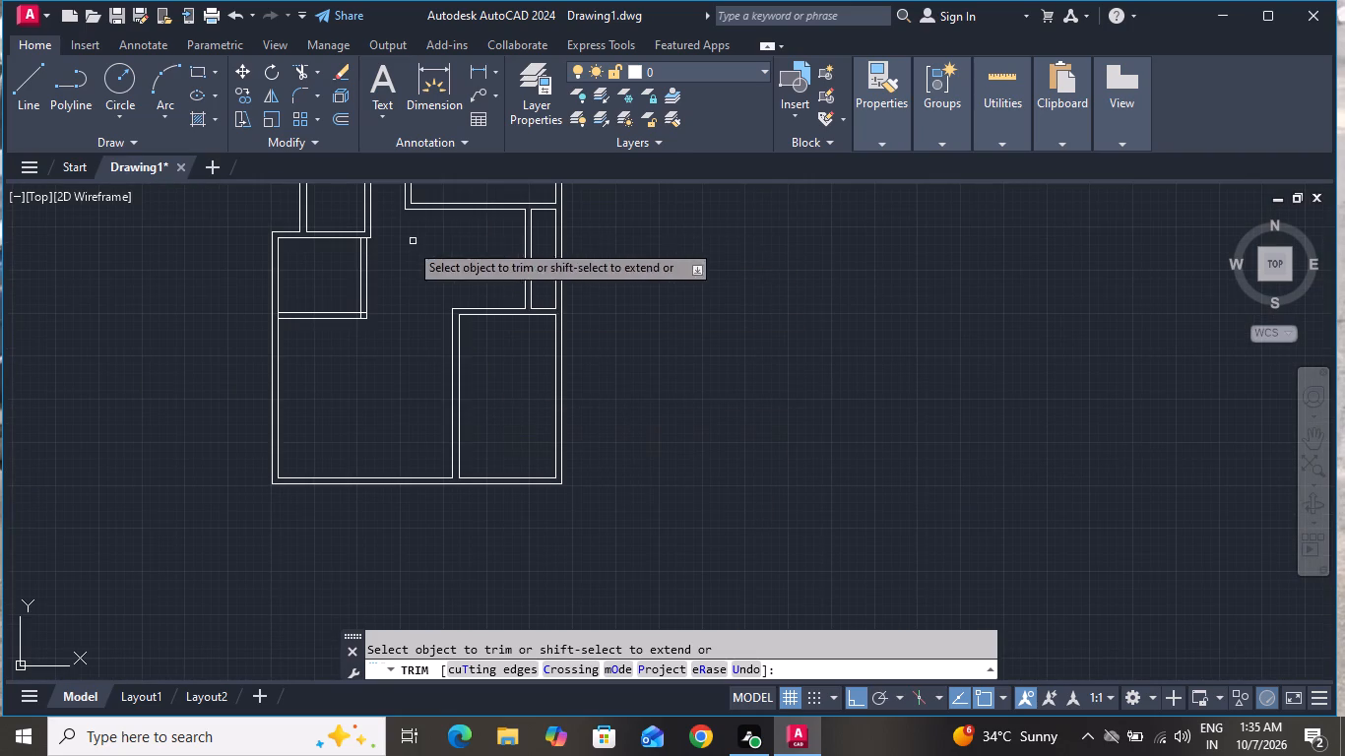
scroll(337, 285, "up", 6)
left_click(468, 383)
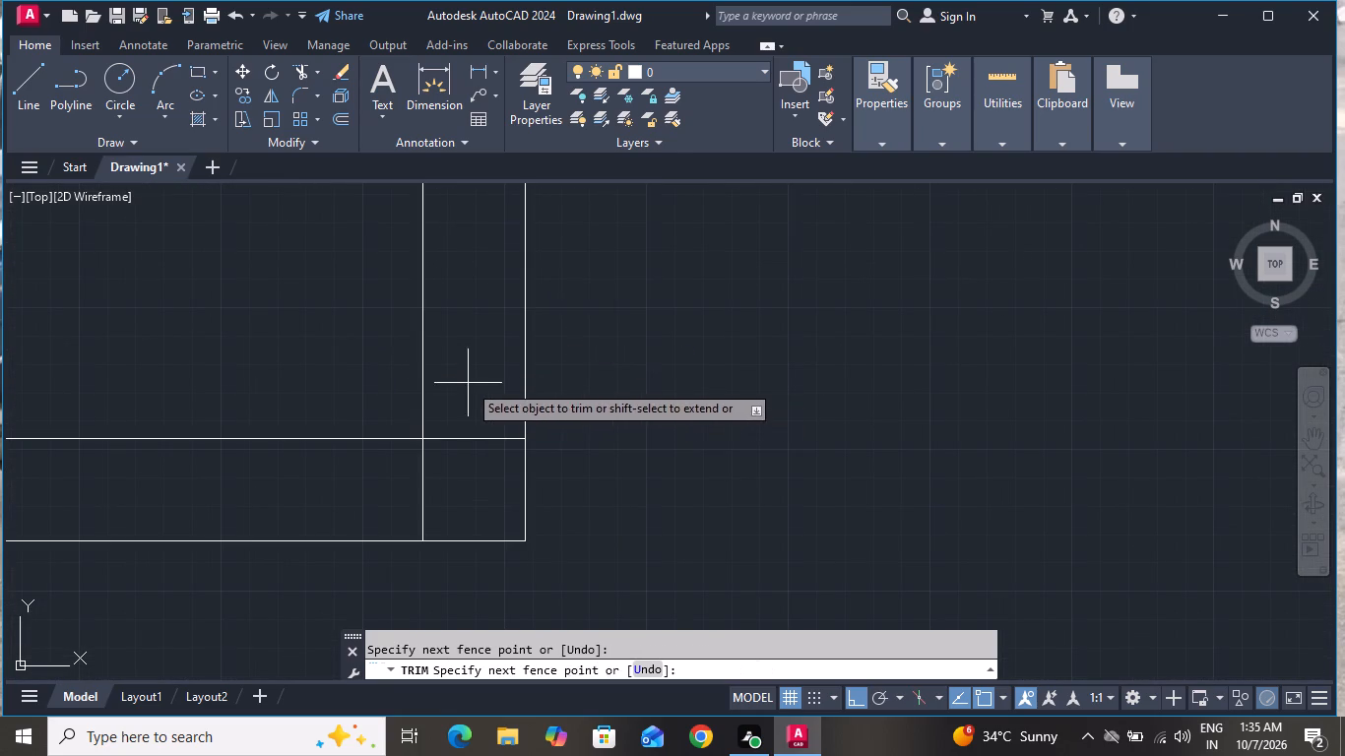
left_click(494, 504)
left_click(485, 493)
left_click(336, 495)
scroll(387, 462, "down", 1)
scroll(389, 463, "up", 1)
scroll(392, 463, "down", 2)
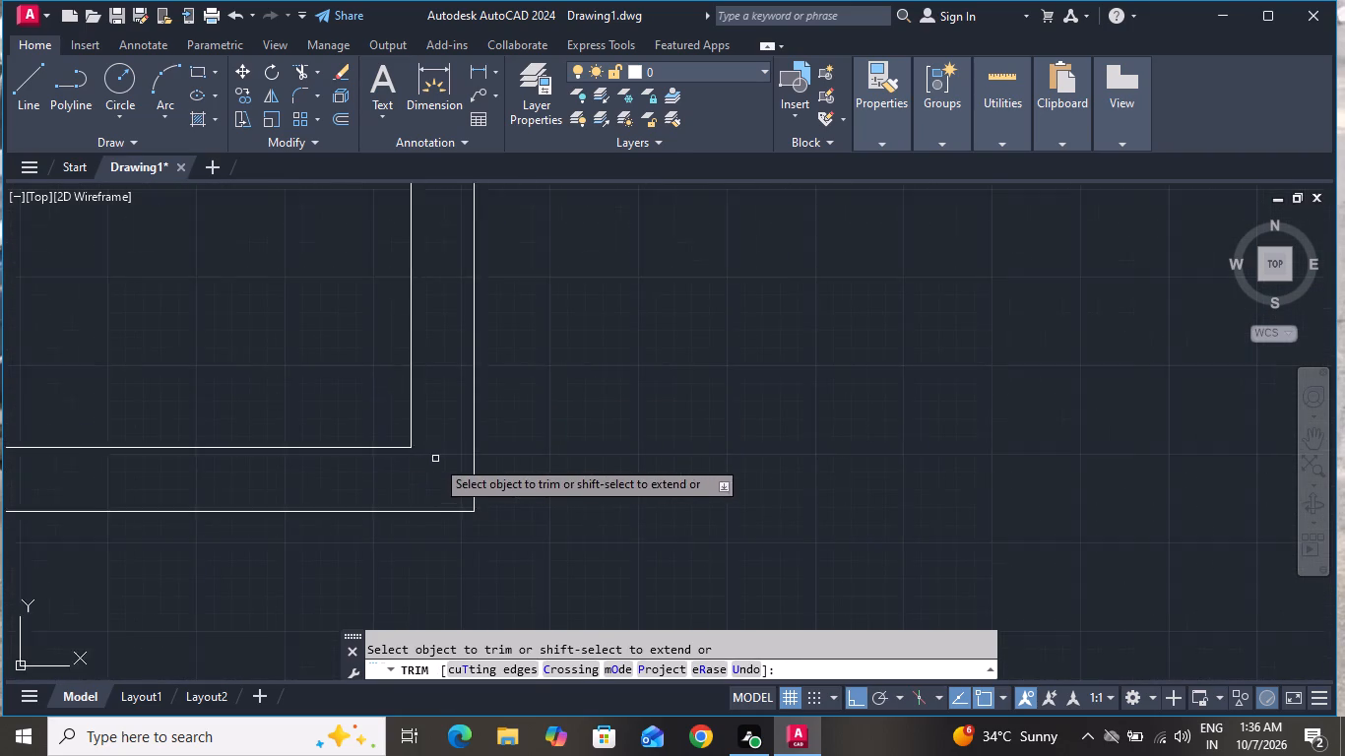
scroll(436, 459, "down", 3)
scroll(465, 316, "up", 4)
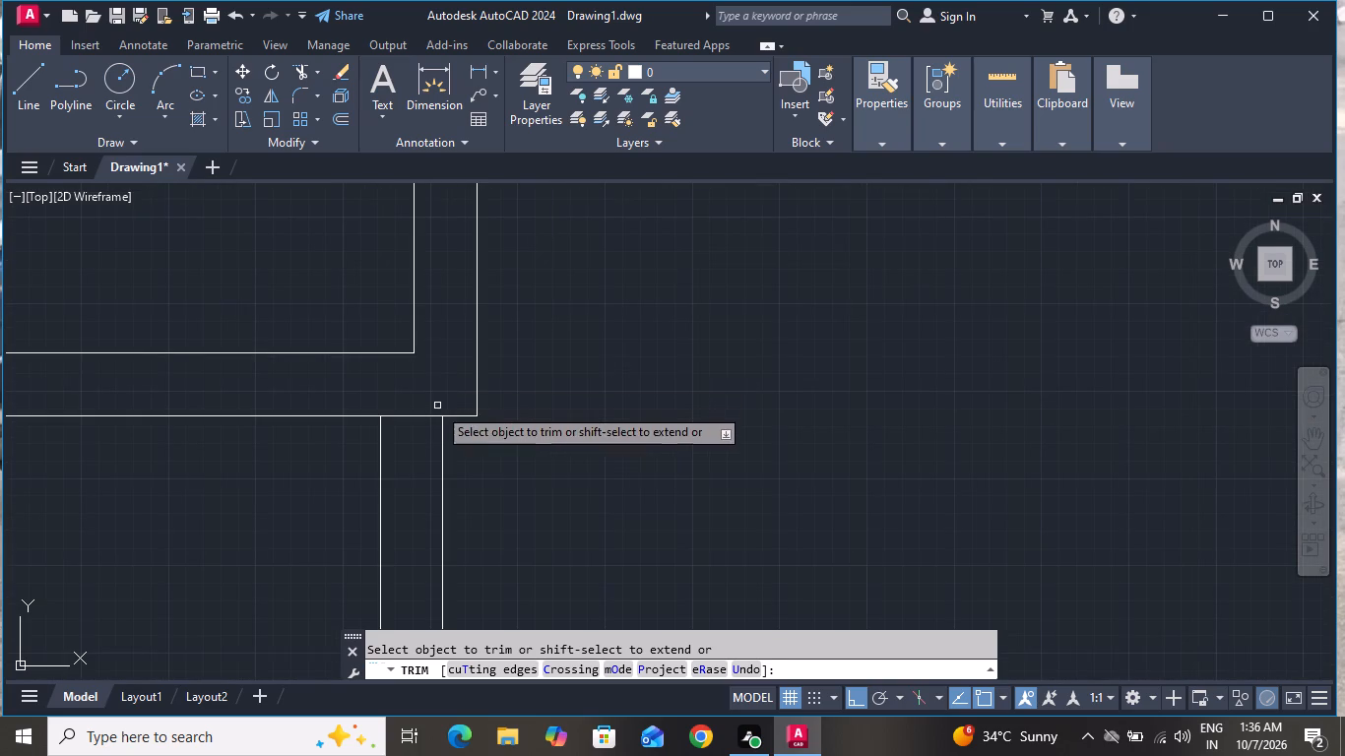
Trim the inner line of the left middle room's top wall between the two faces of its right wall.
left_click(414, 394)
left_click(413, 479)
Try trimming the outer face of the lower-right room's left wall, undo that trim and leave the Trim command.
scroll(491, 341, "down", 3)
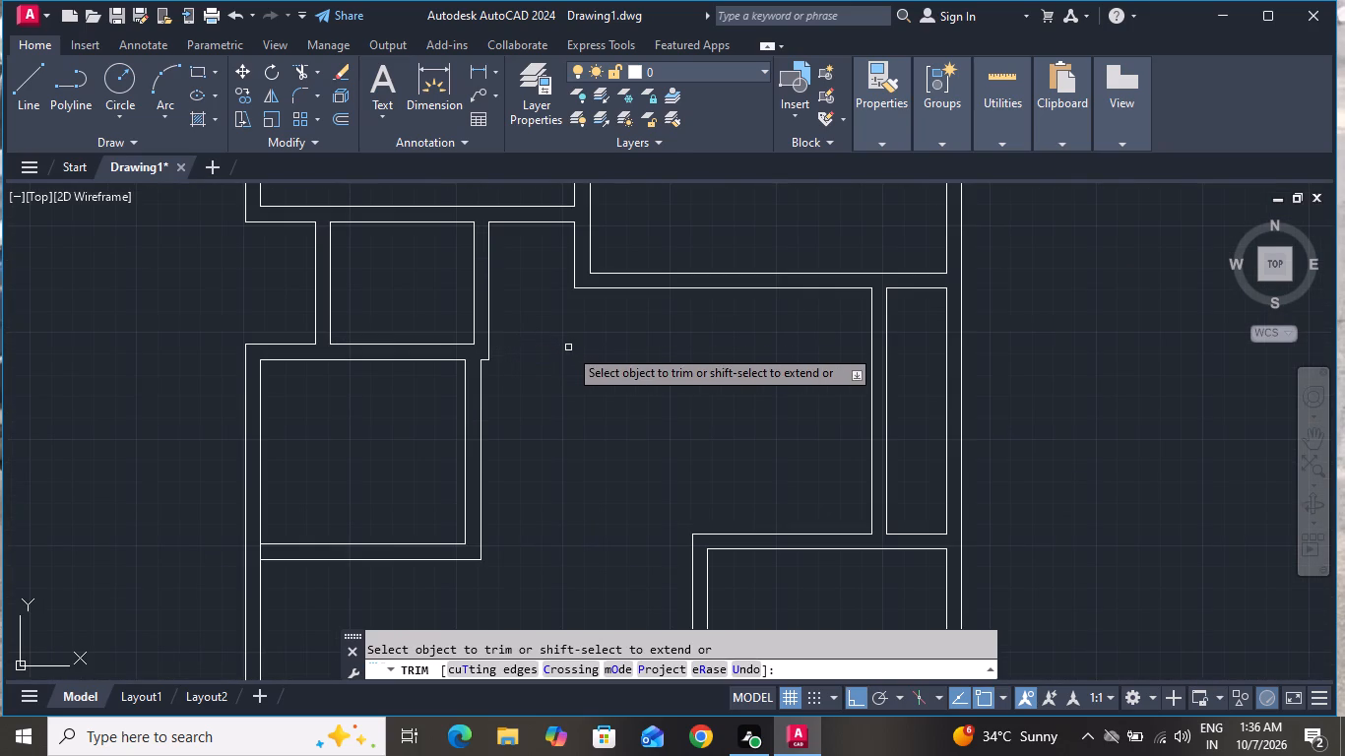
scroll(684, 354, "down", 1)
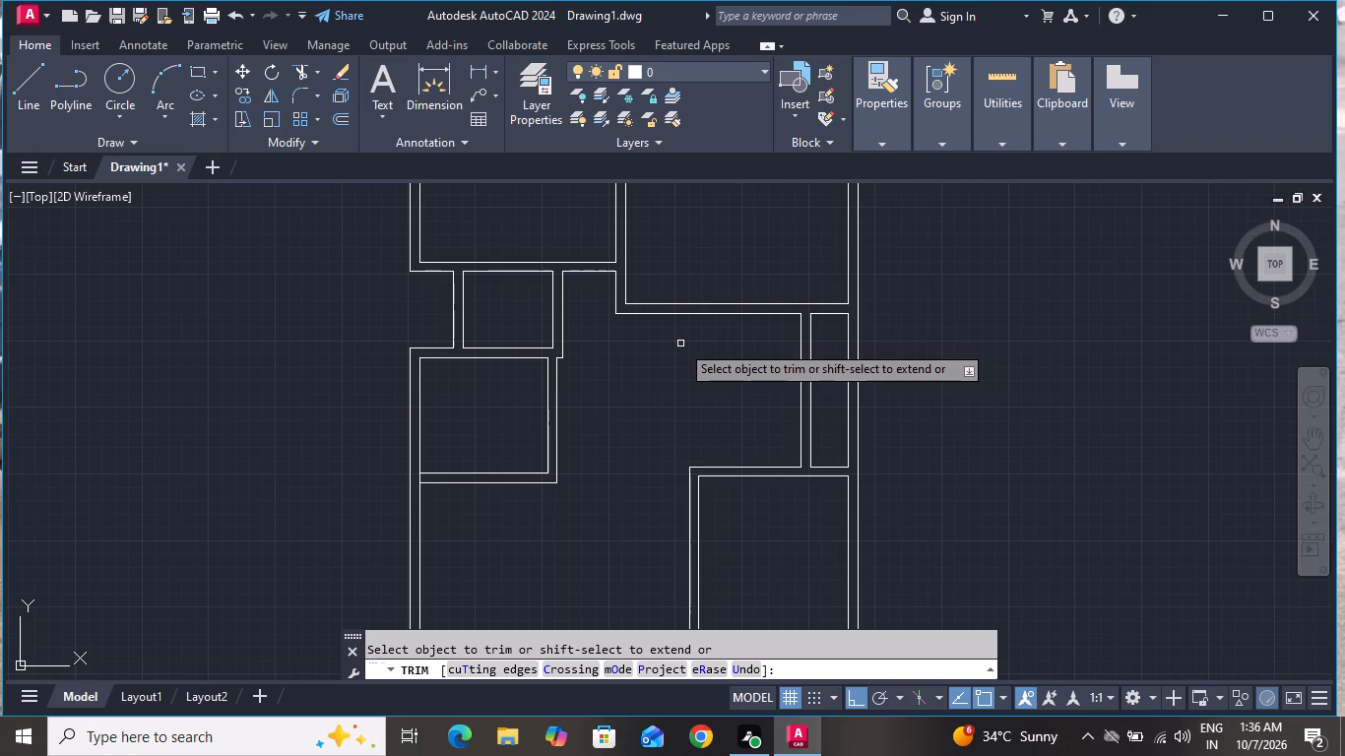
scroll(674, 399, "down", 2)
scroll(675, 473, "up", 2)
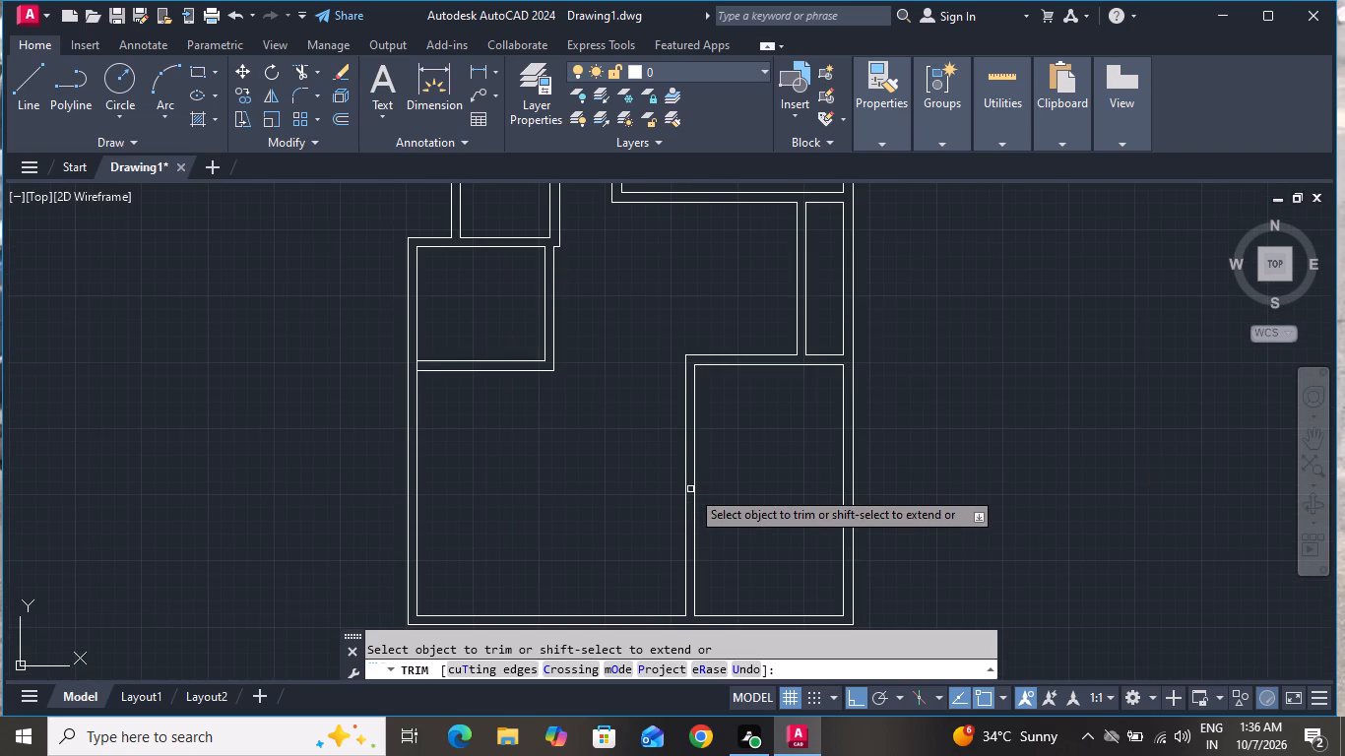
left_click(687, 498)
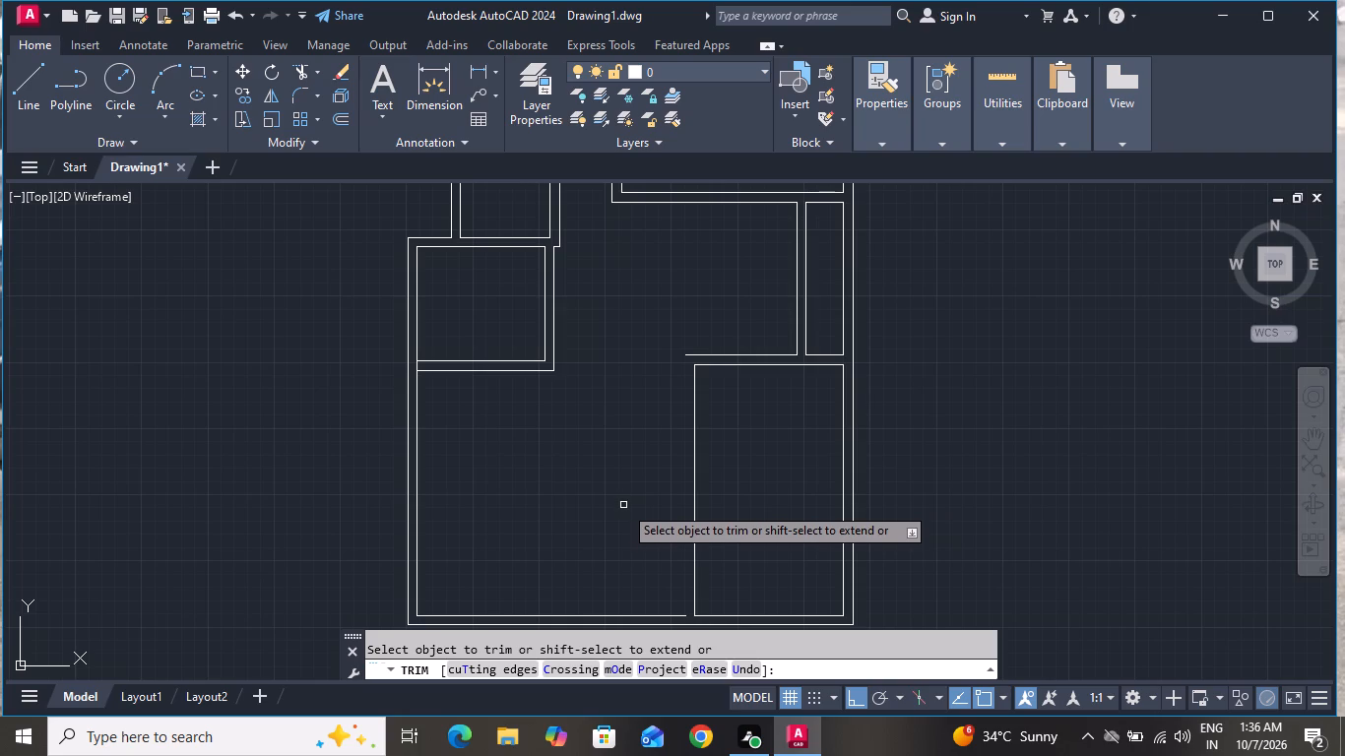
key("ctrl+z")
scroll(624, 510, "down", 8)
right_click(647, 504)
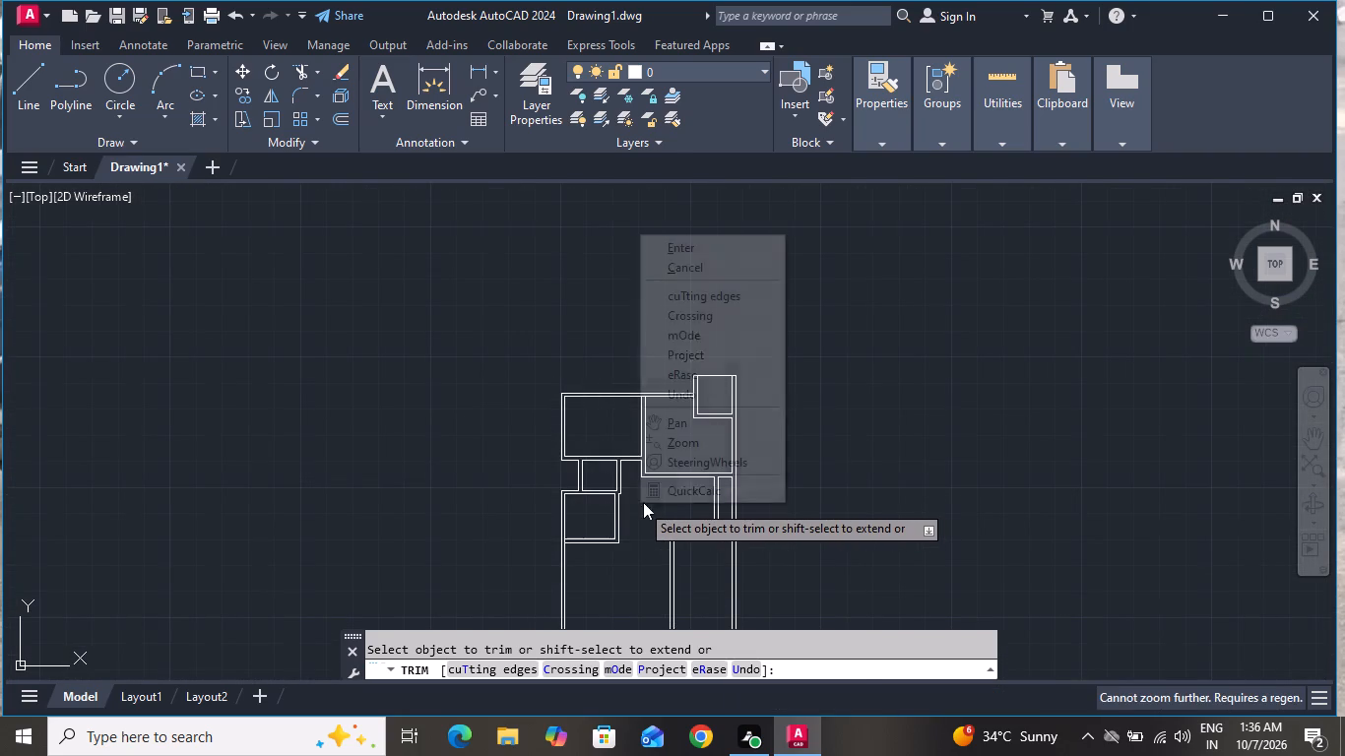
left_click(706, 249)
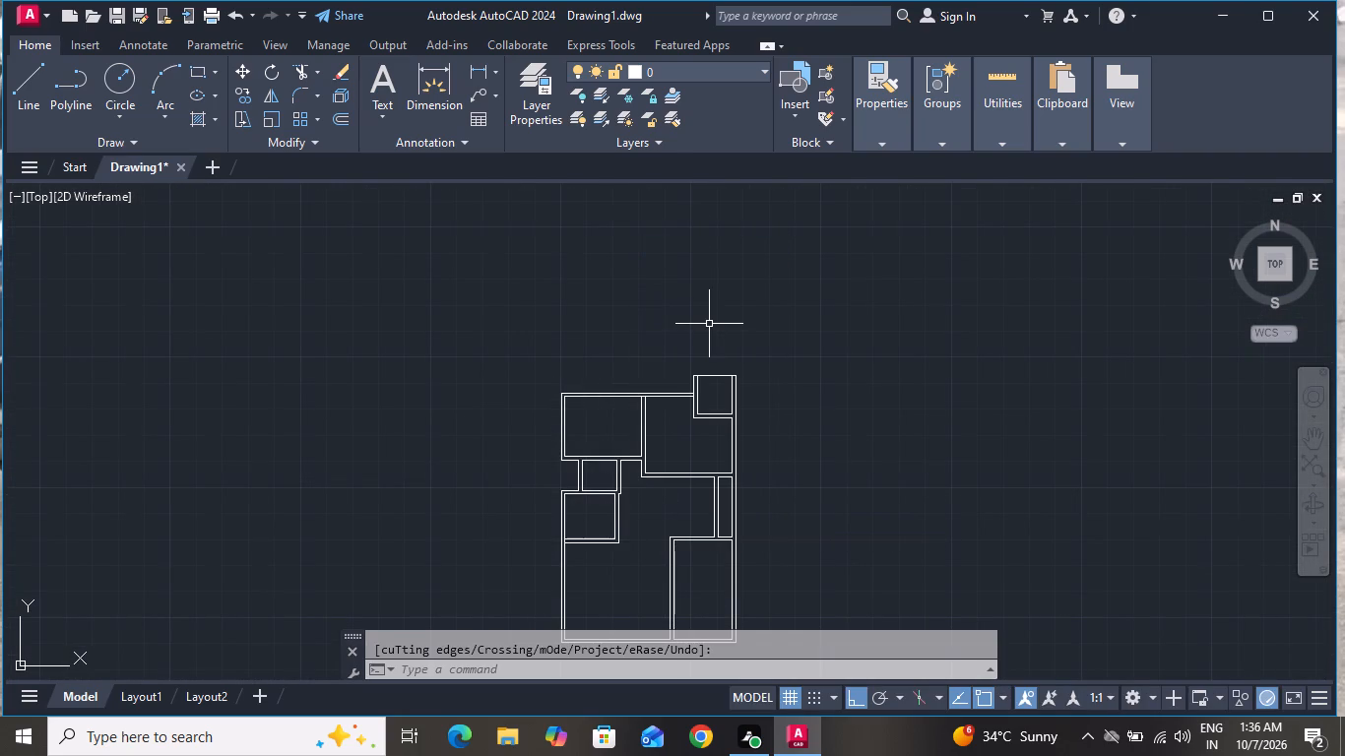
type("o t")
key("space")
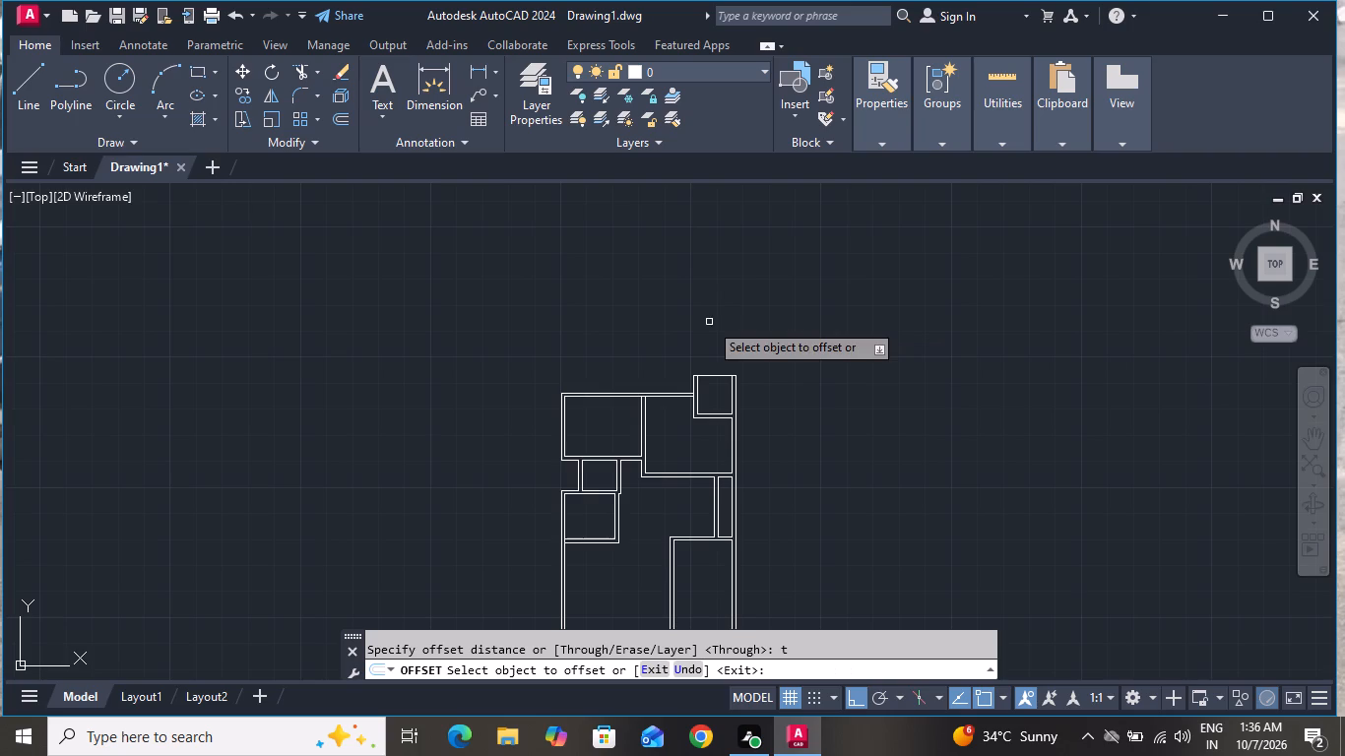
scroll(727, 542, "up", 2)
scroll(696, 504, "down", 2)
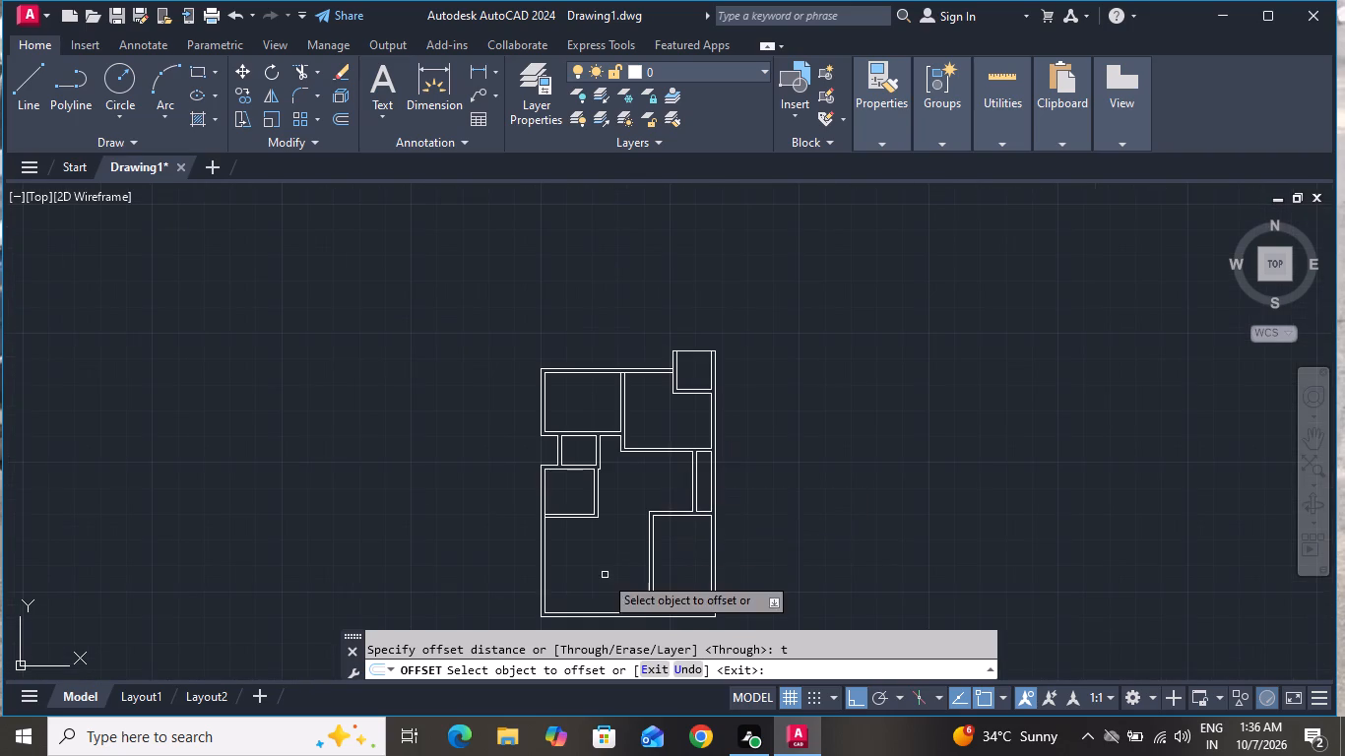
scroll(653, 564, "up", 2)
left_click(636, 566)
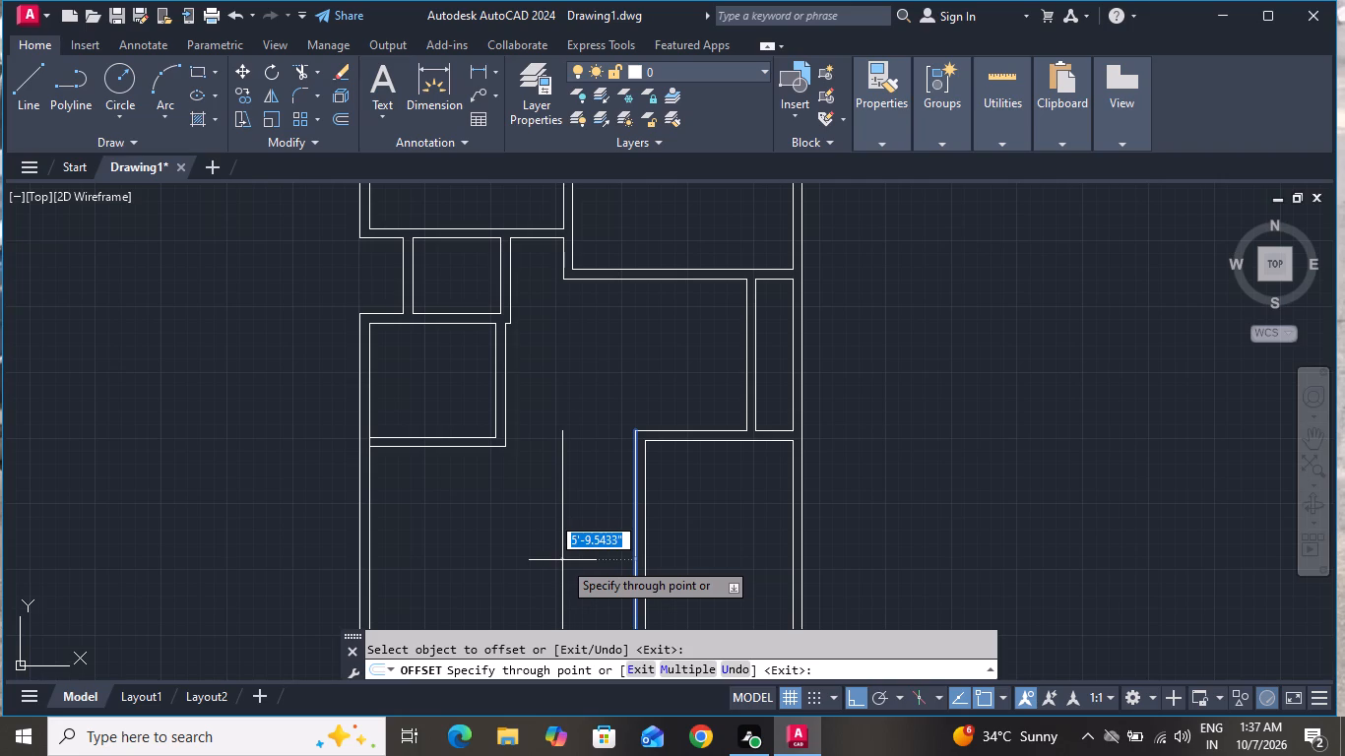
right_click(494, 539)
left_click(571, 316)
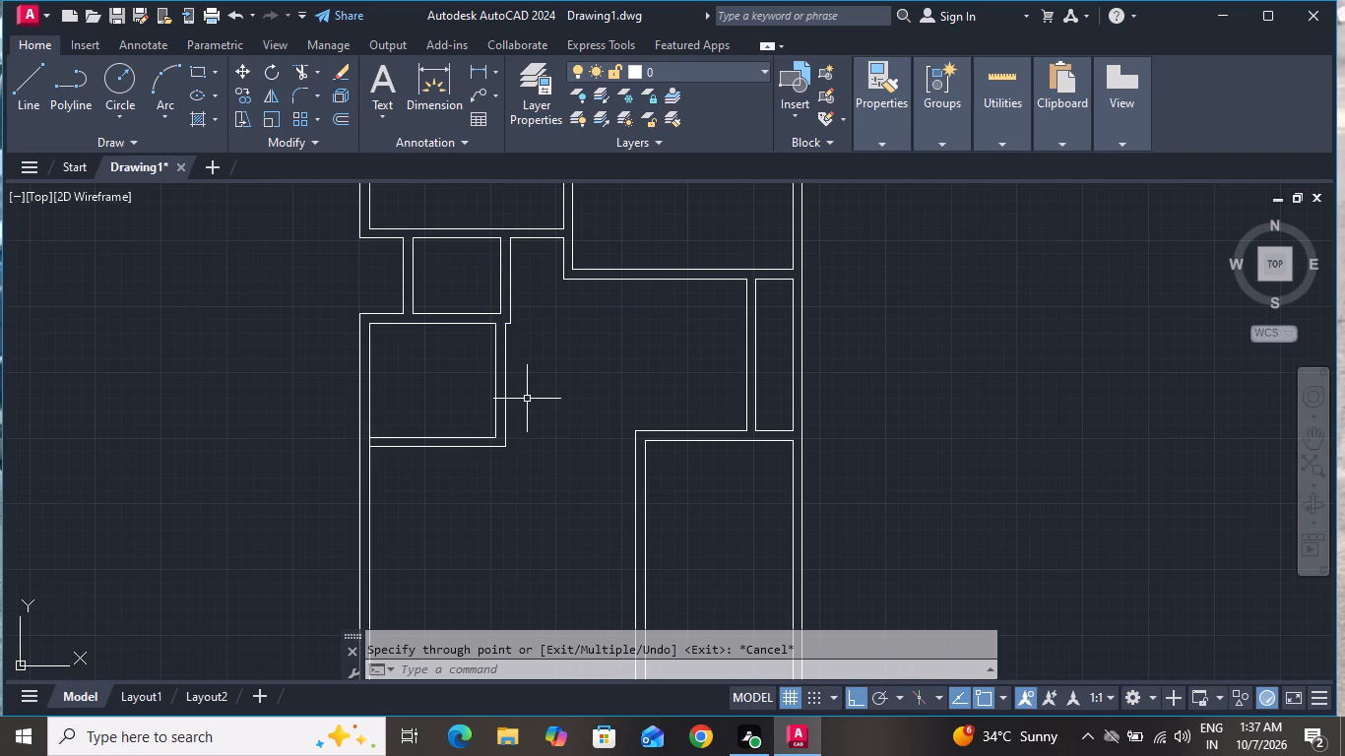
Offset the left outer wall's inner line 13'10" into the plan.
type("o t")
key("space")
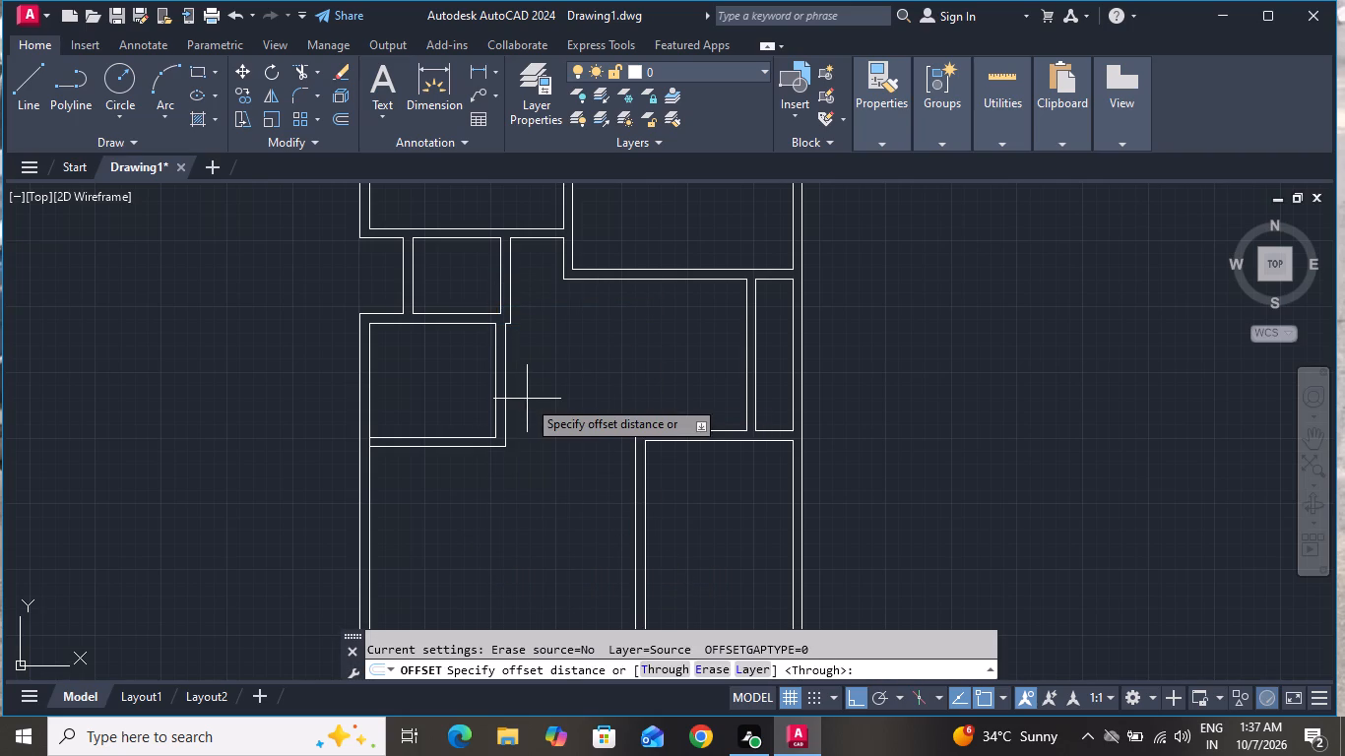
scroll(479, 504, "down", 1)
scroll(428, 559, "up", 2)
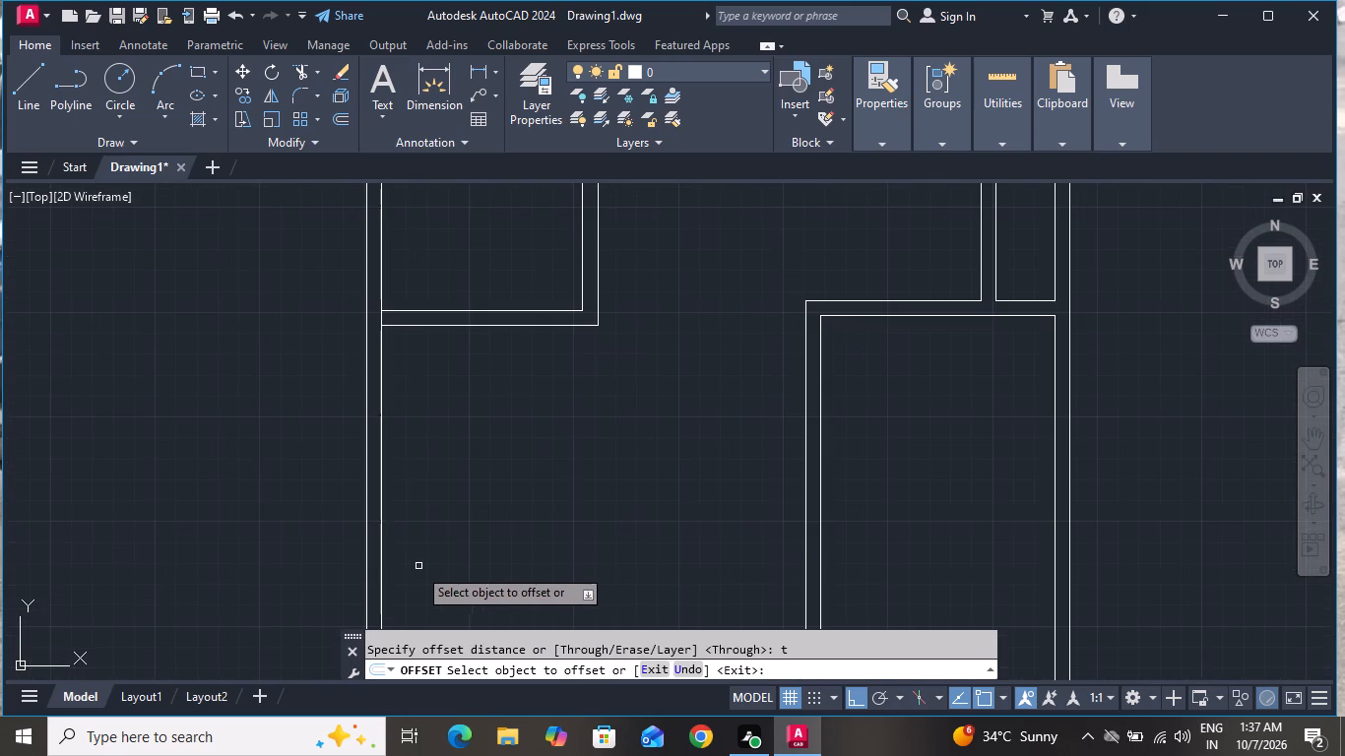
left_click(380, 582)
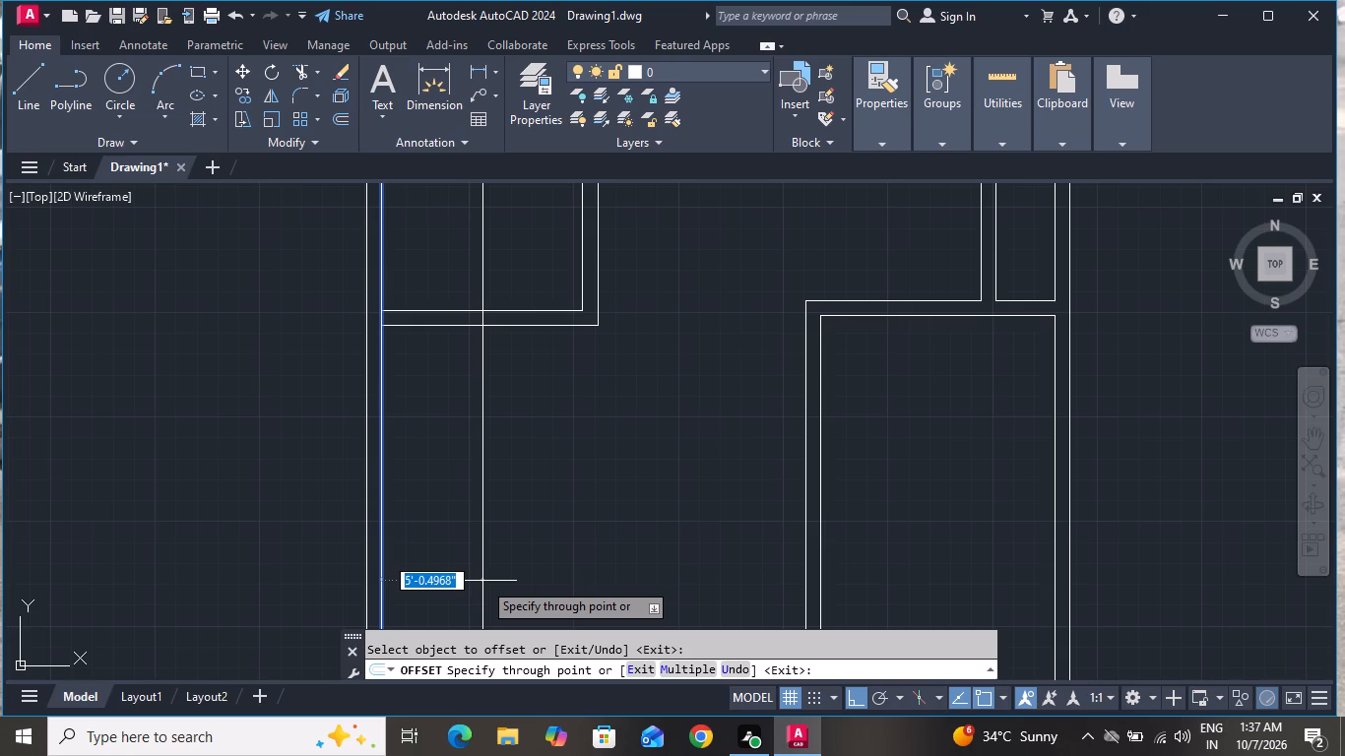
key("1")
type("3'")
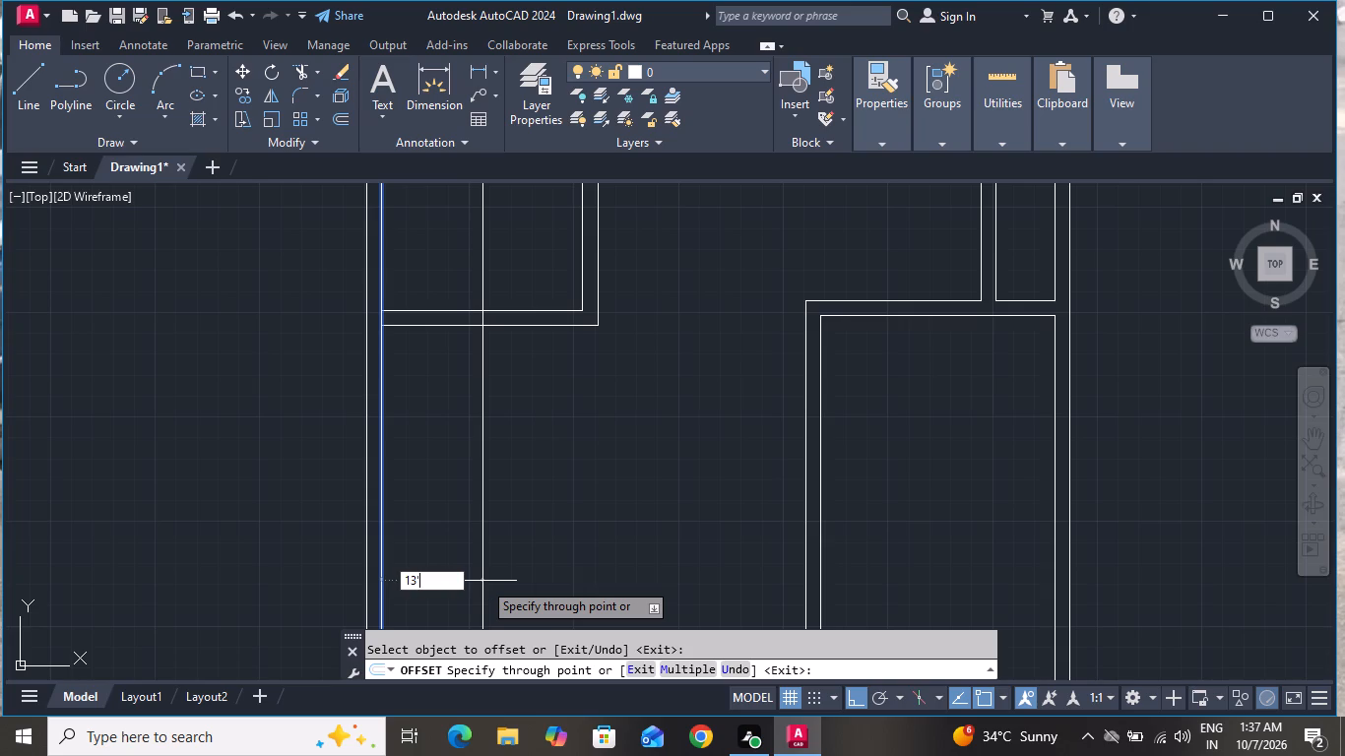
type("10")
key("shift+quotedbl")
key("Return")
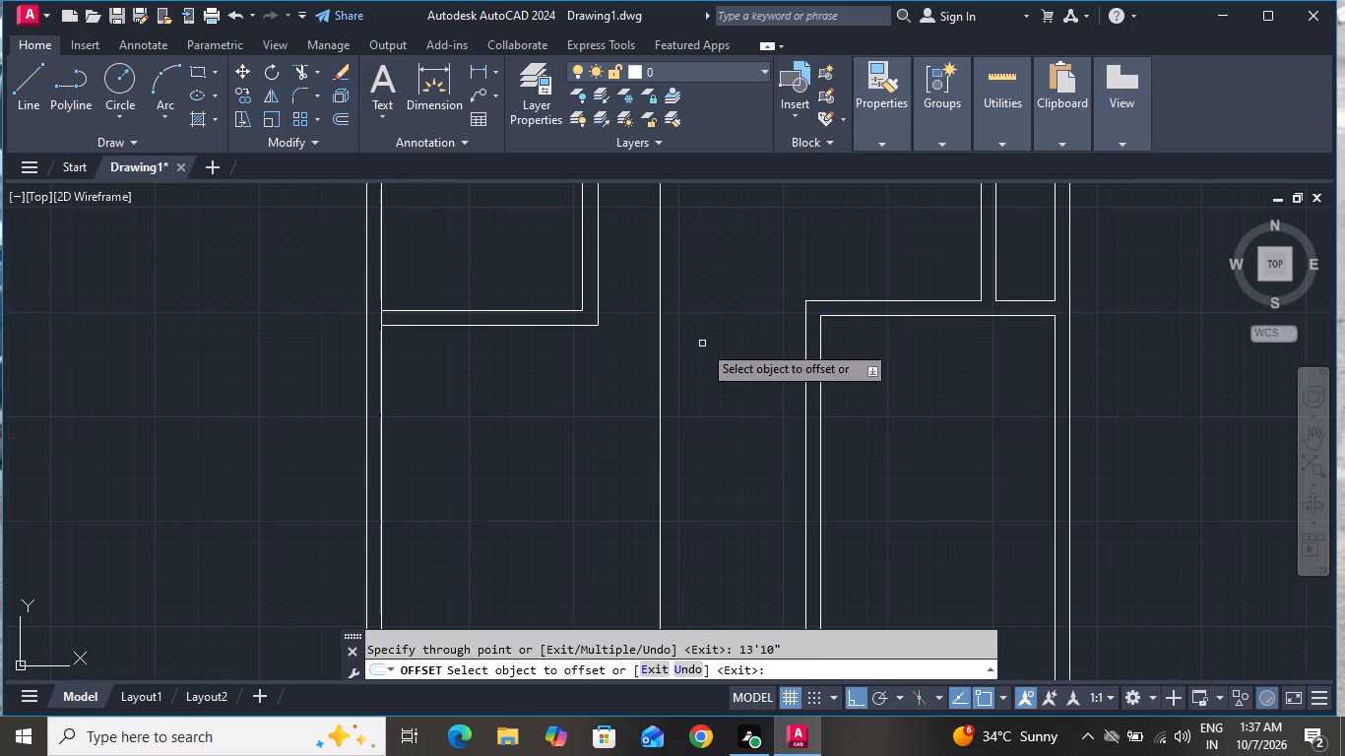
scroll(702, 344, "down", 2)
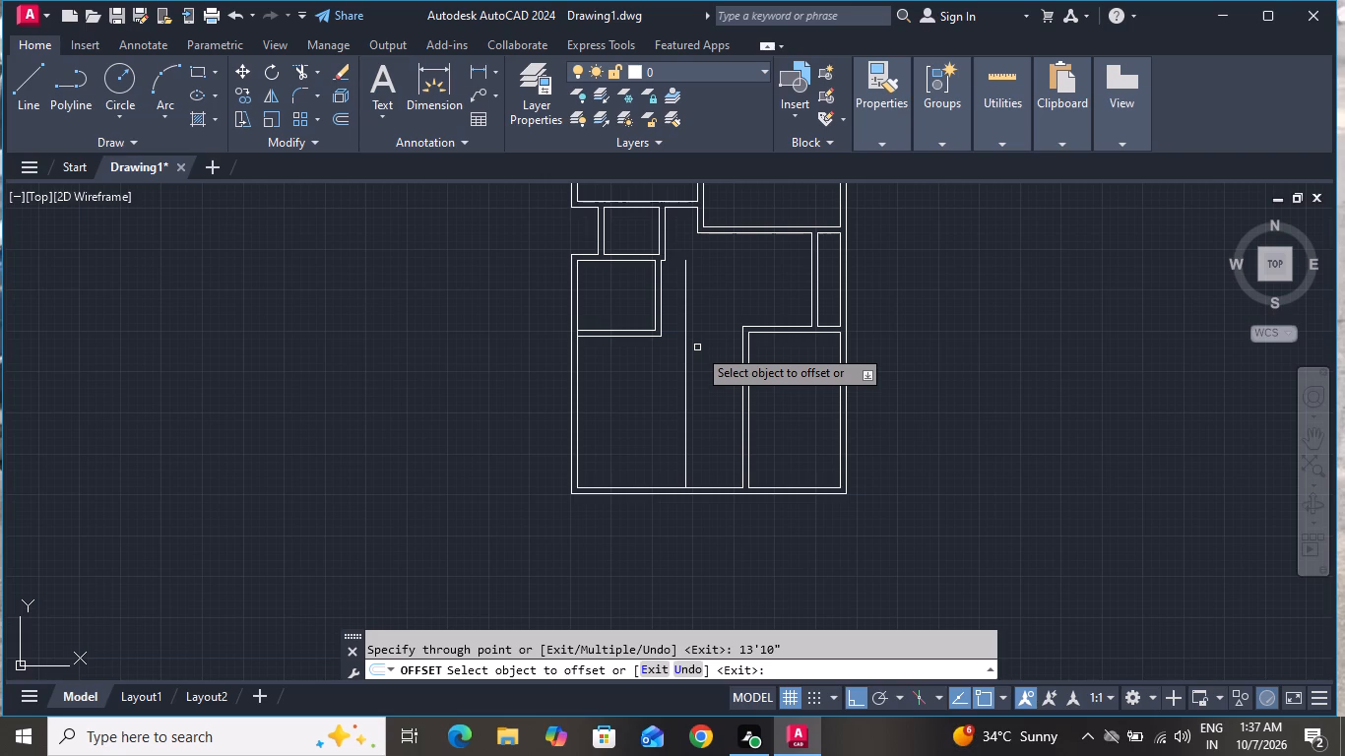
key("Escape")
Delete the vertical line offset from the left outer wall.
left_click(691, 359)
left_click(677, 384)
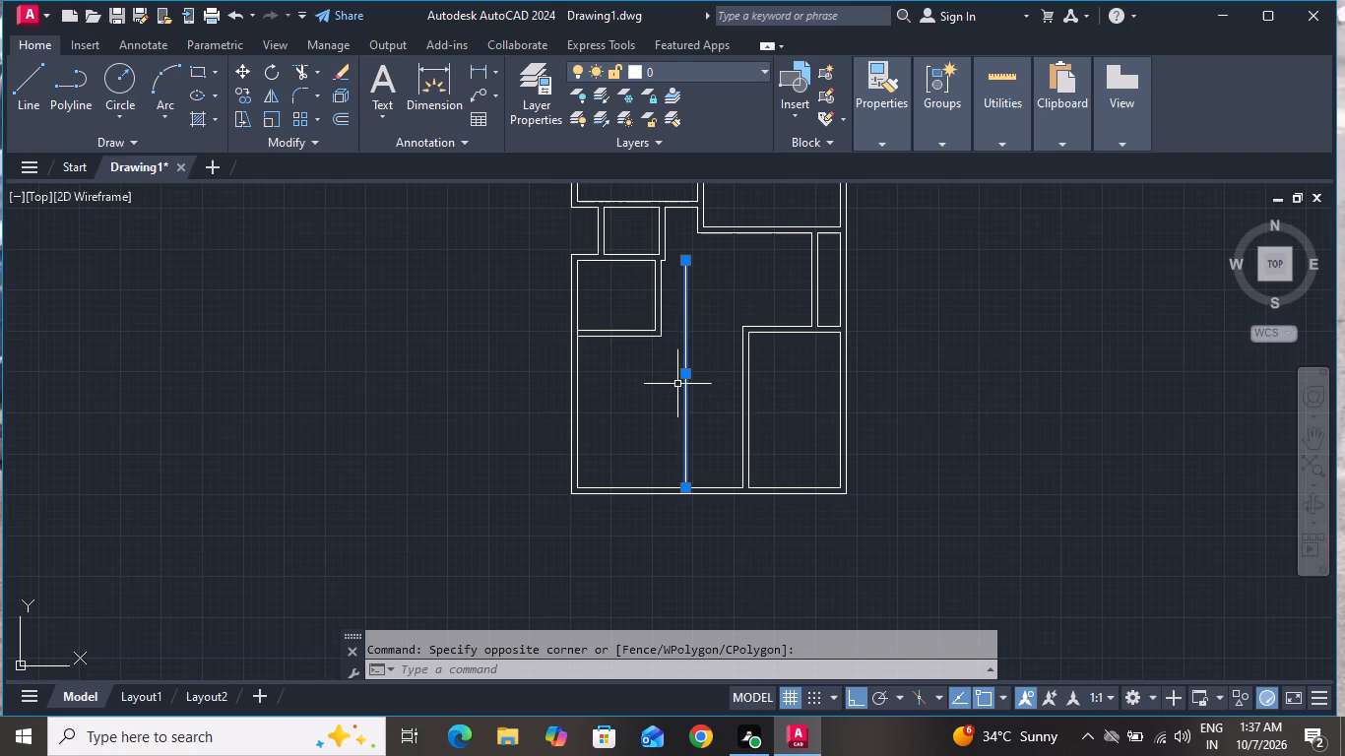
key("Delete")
Extend the inner face of the left middle room's right wall down to the outer line of its bottom wall.
type("ex")
key("space")
key("space")
scroll(653, 324, "up", 2)
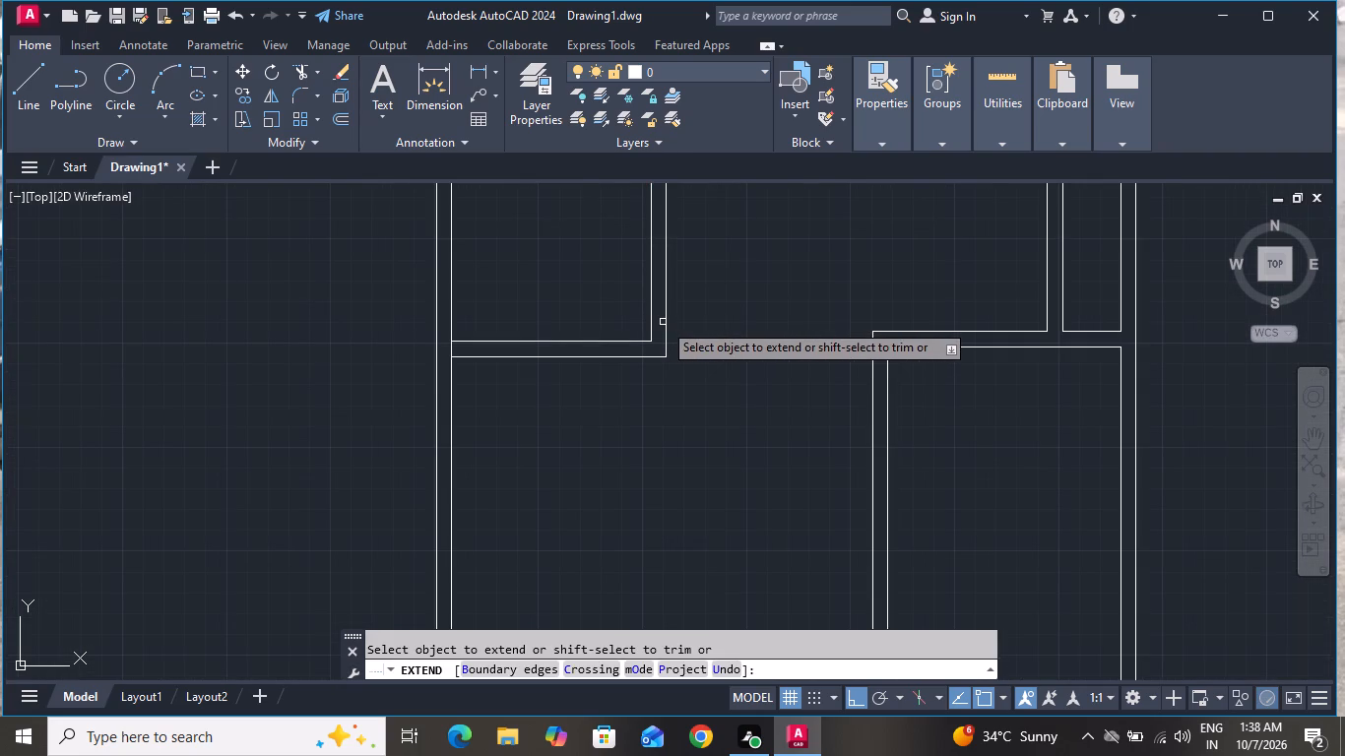
left_click(650, 328)
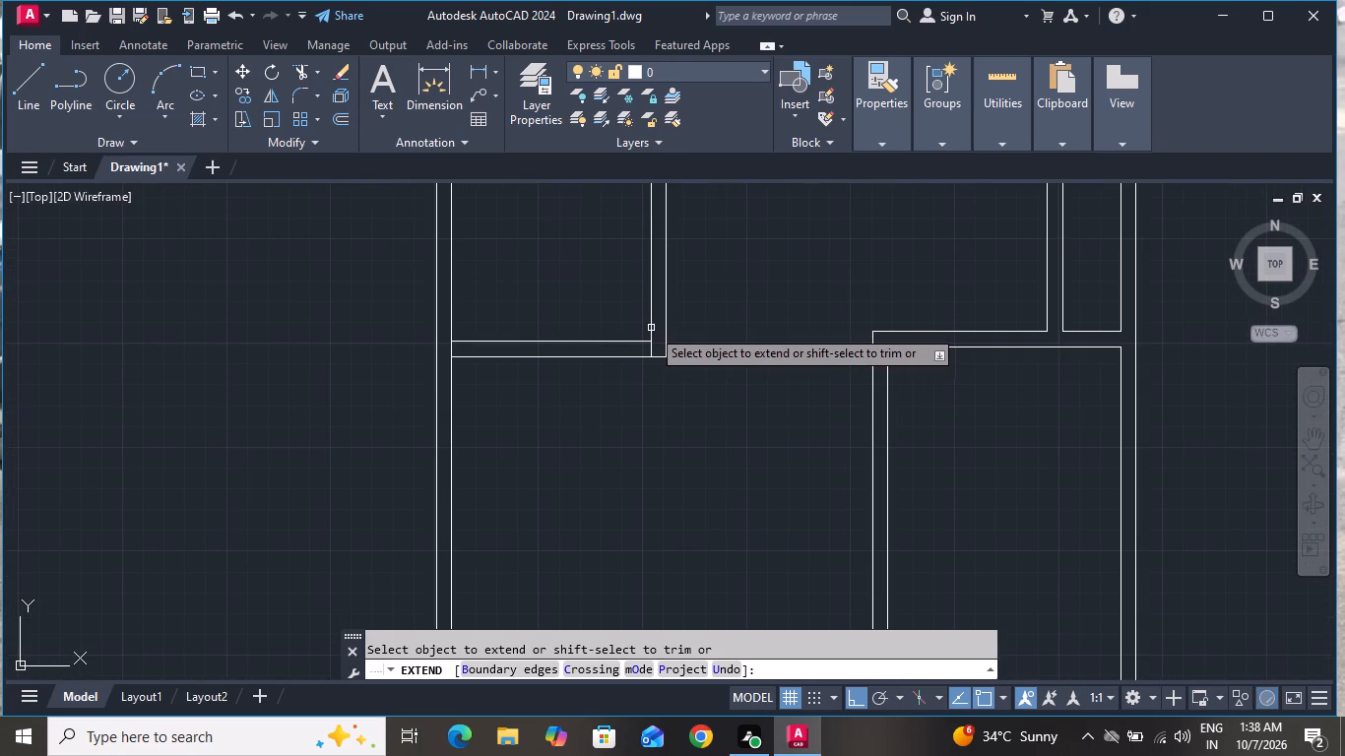
left_click(653, 346)
key("Escape")
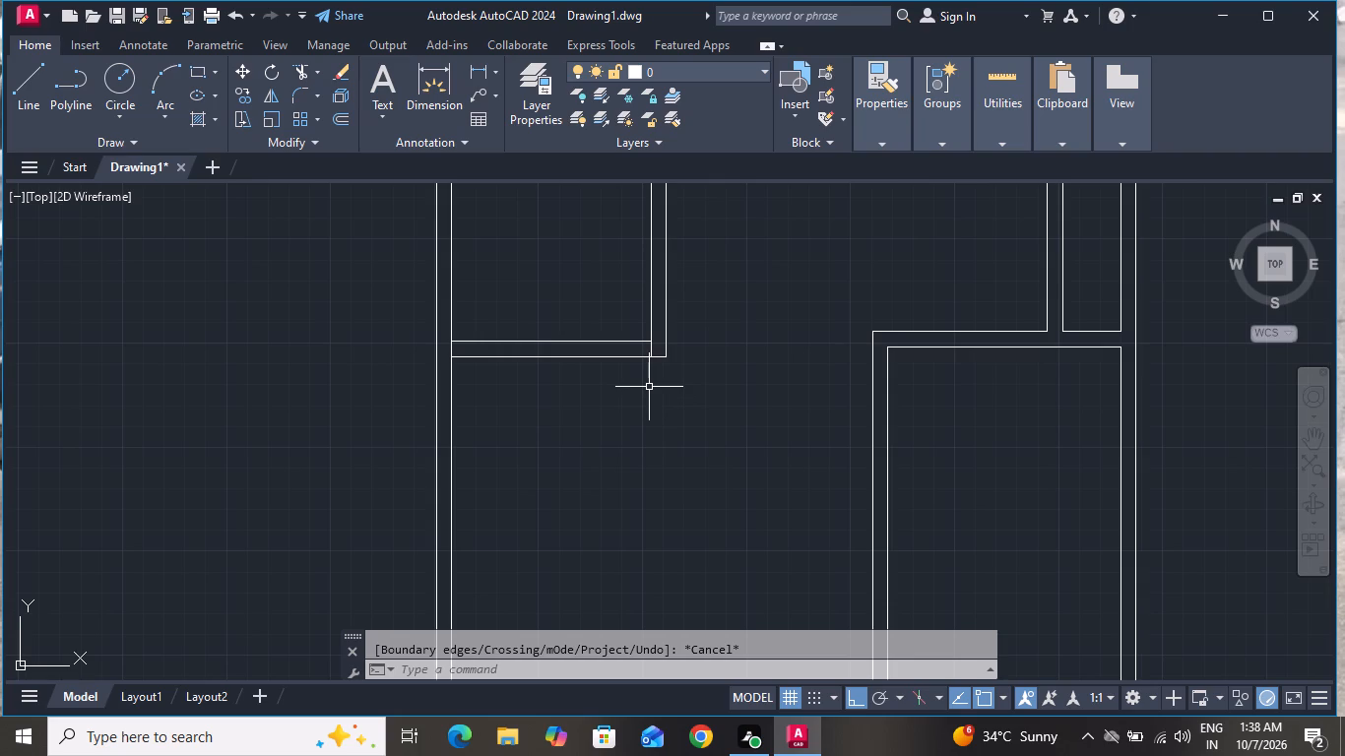
Draw a vertical line from the left middle room's lower-right outer corner down to the bottom outer wall's inner line.
left_click(38, 77)
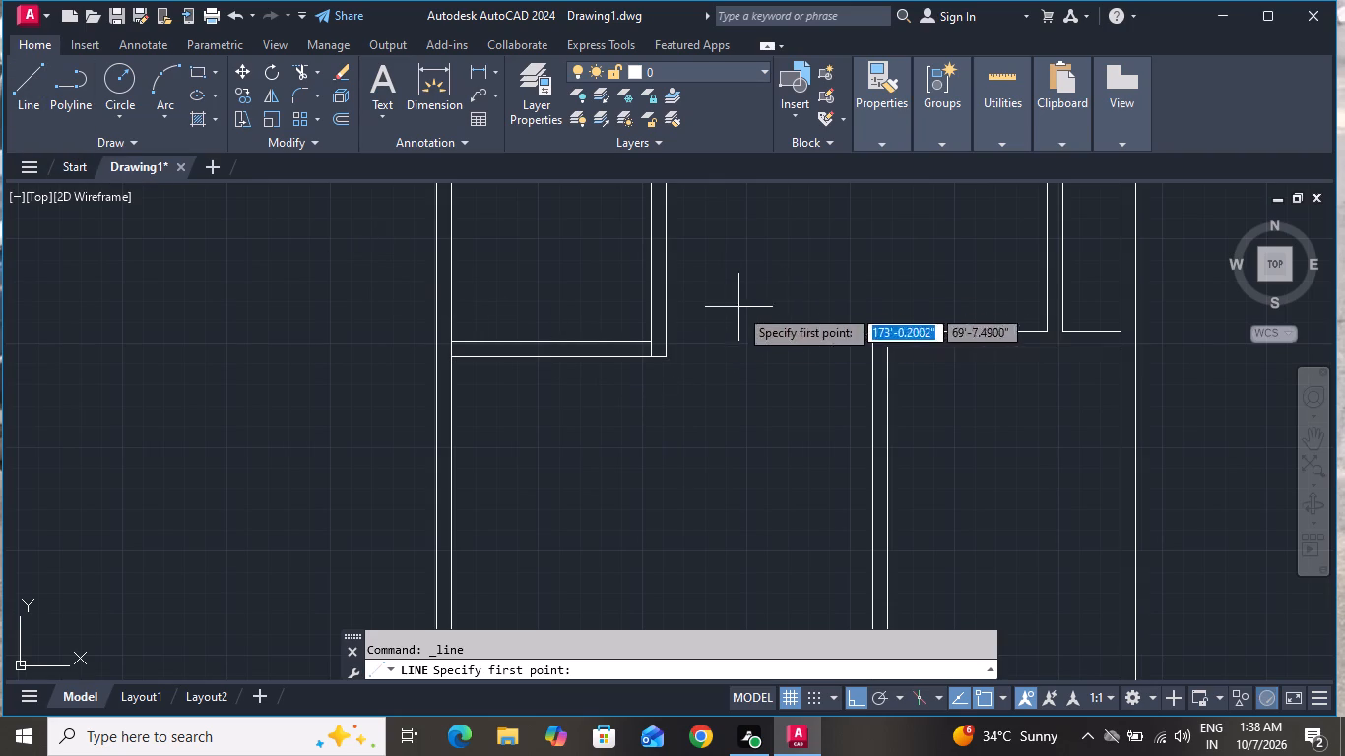
left_click(665, 357)
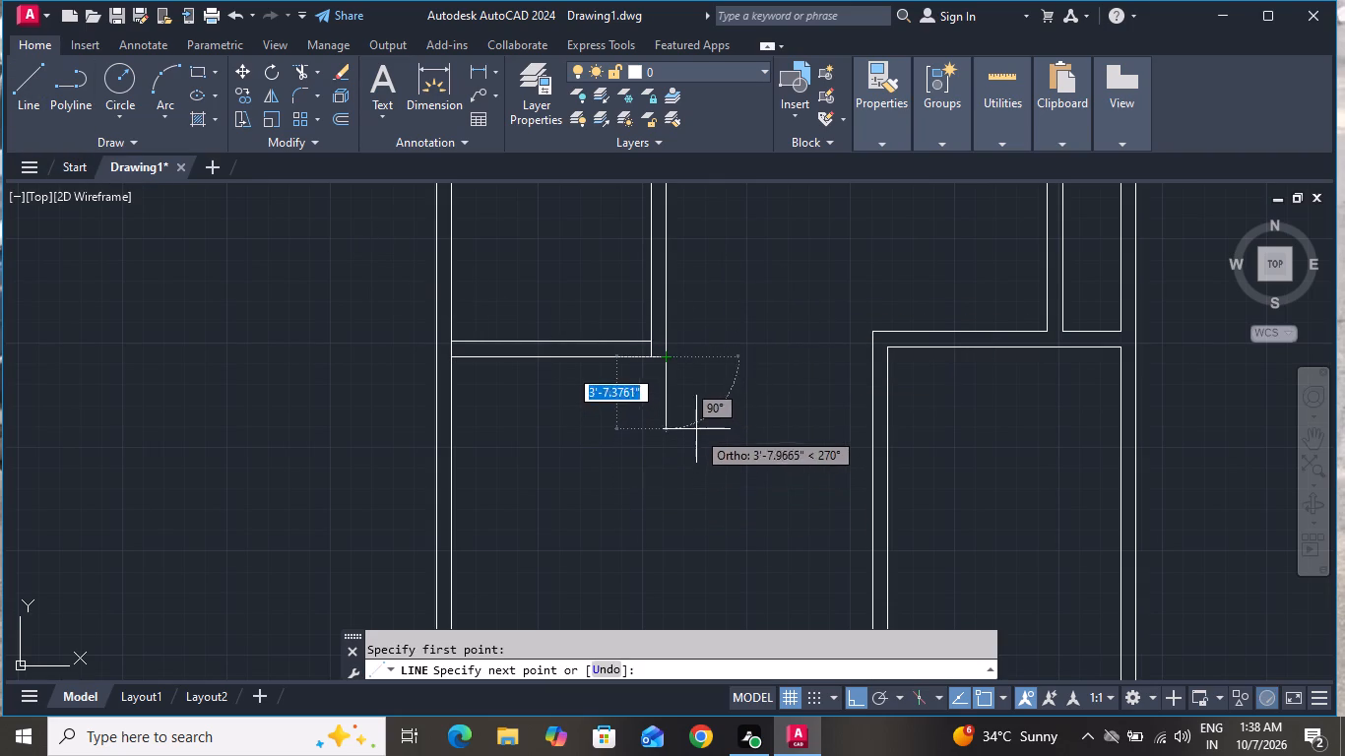
scroll(697, 420, "down", 3)
scroll(697, 475, "up", 3)
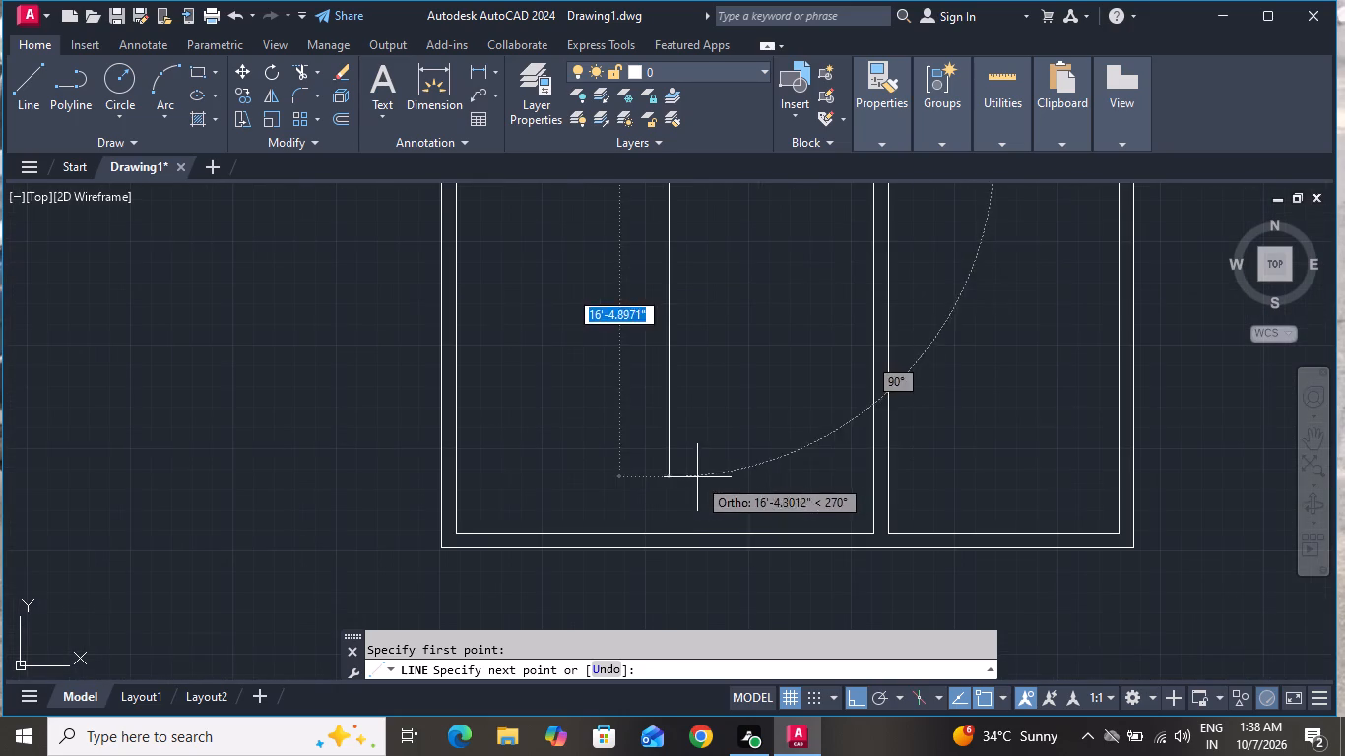
left_click(673, 531)
right_click(674, 531)
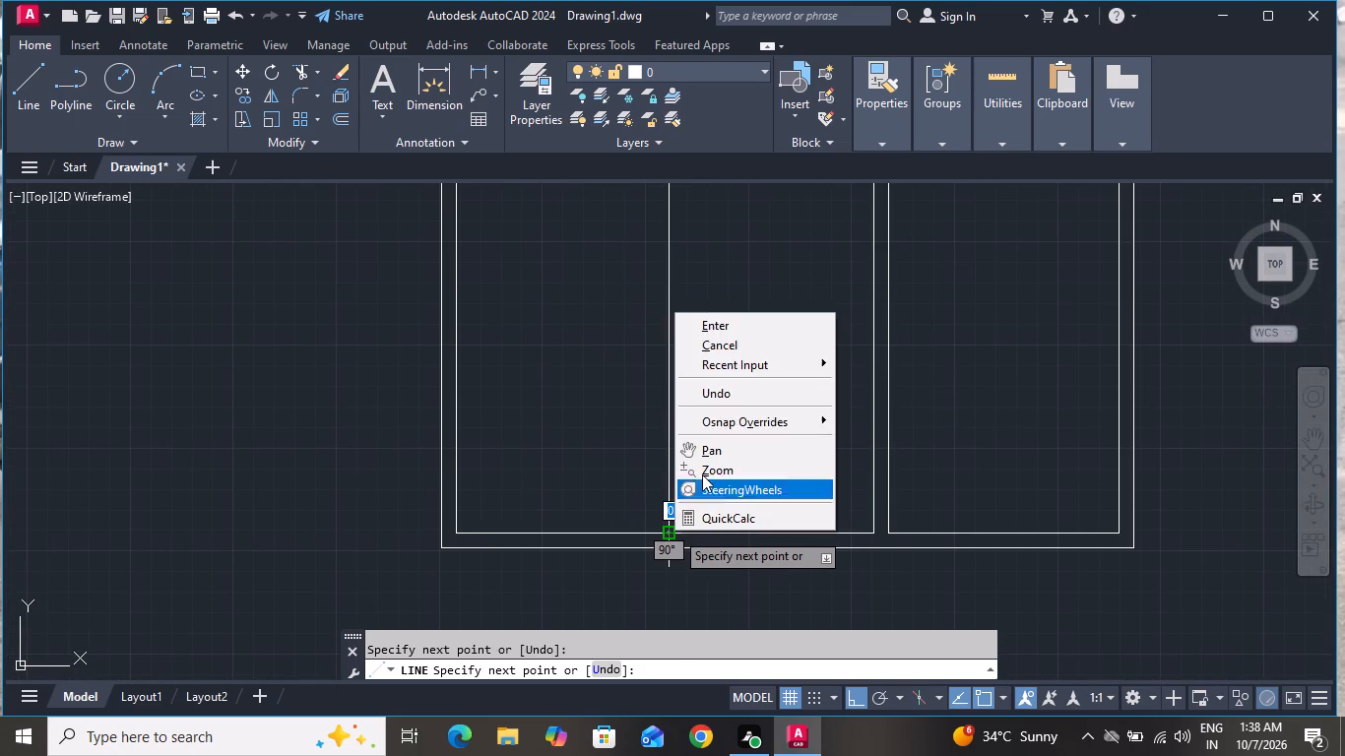
left_click(720, 341)
Offset the new vertical line 9" to the left to form the lower-left room's right wall.
scroll(739, 461, "down", 2)
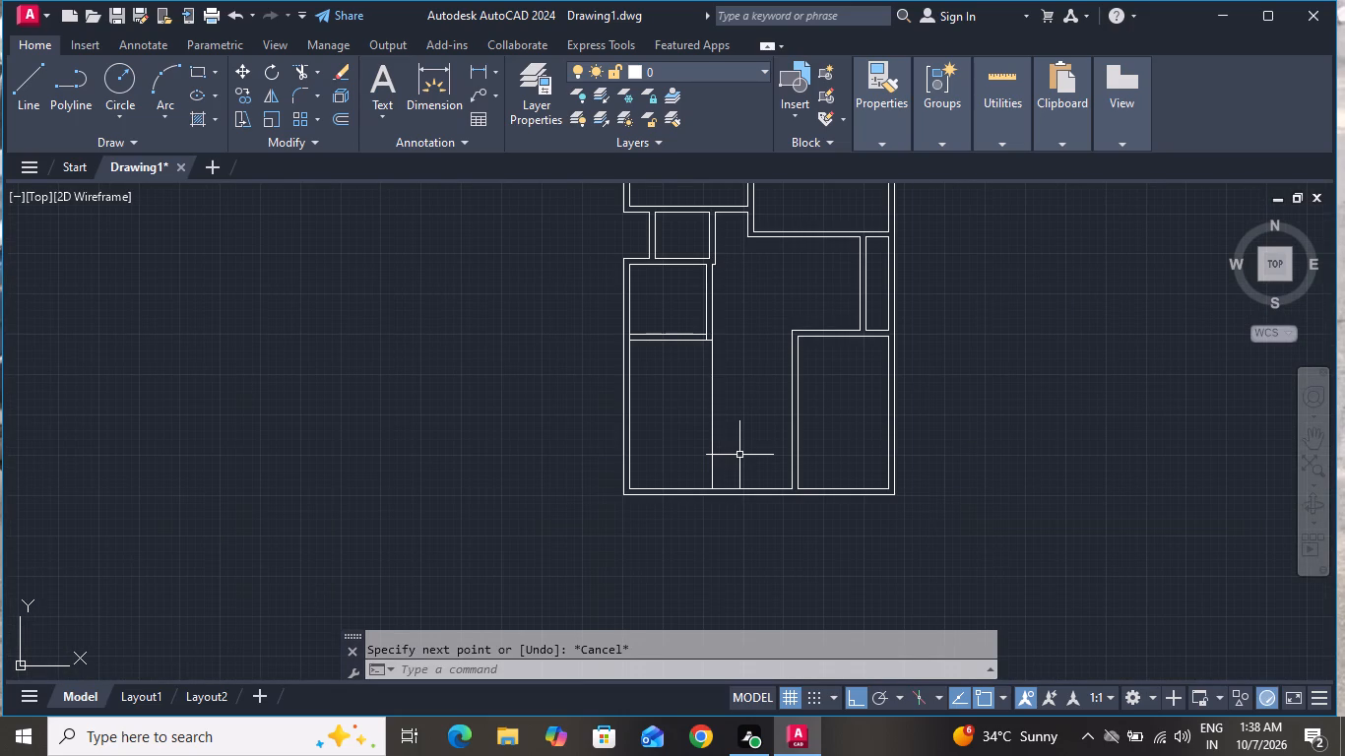
type("o 9\"")
key("Return")
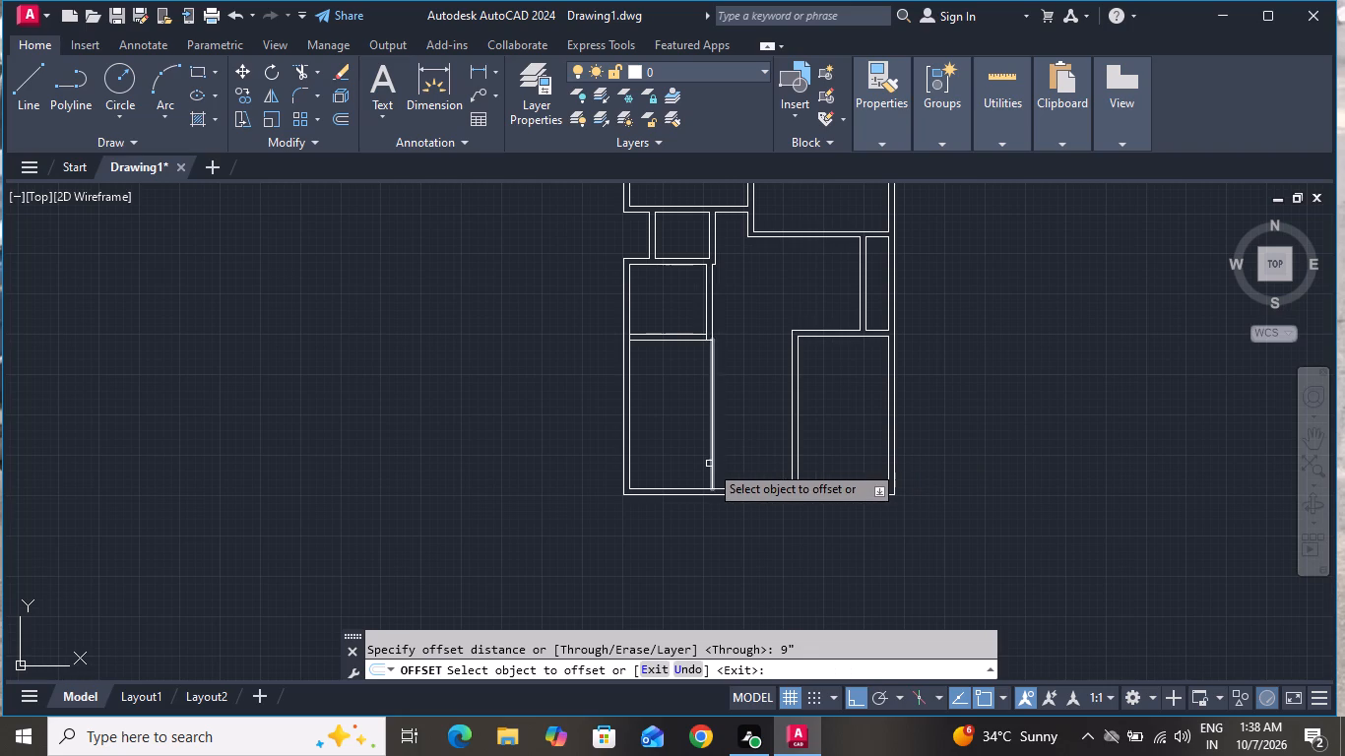
left_click(710, 465)
left_click(697, 464)
right_click(672, 441)
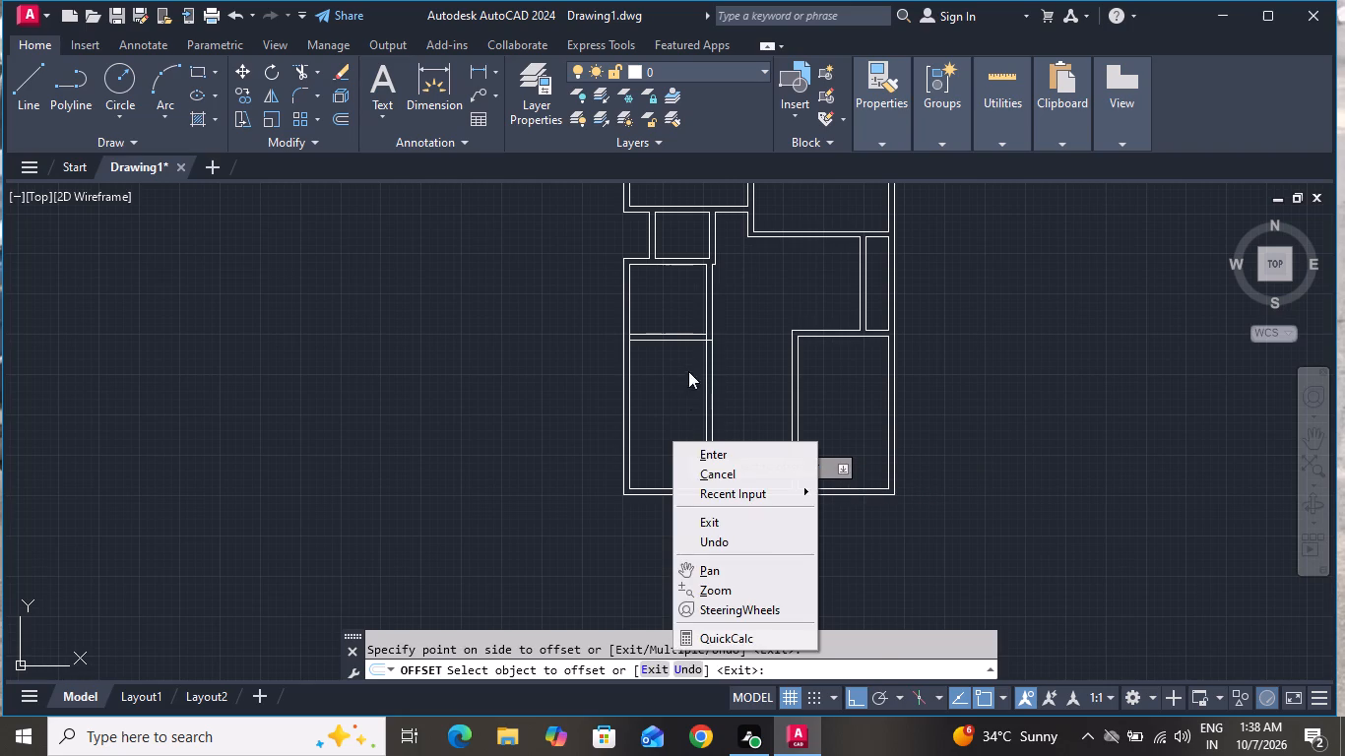
left_click(711, 469)
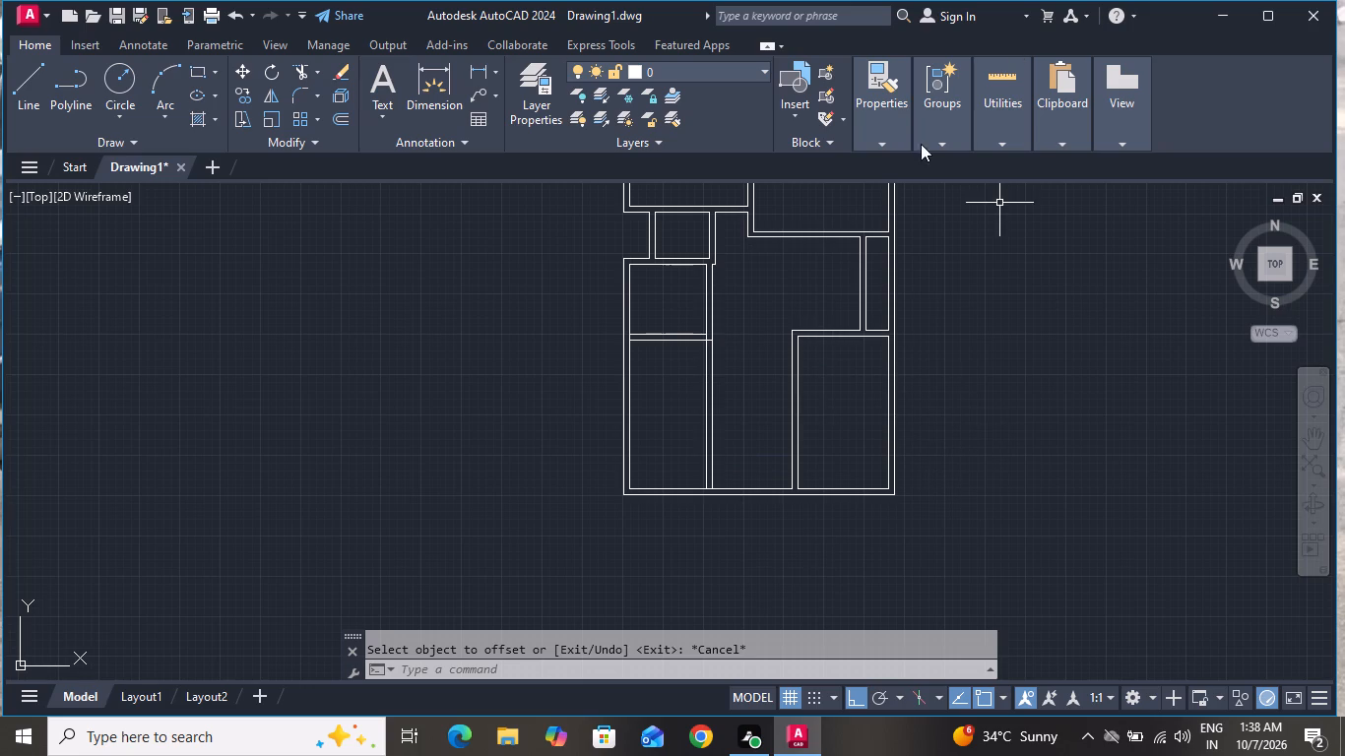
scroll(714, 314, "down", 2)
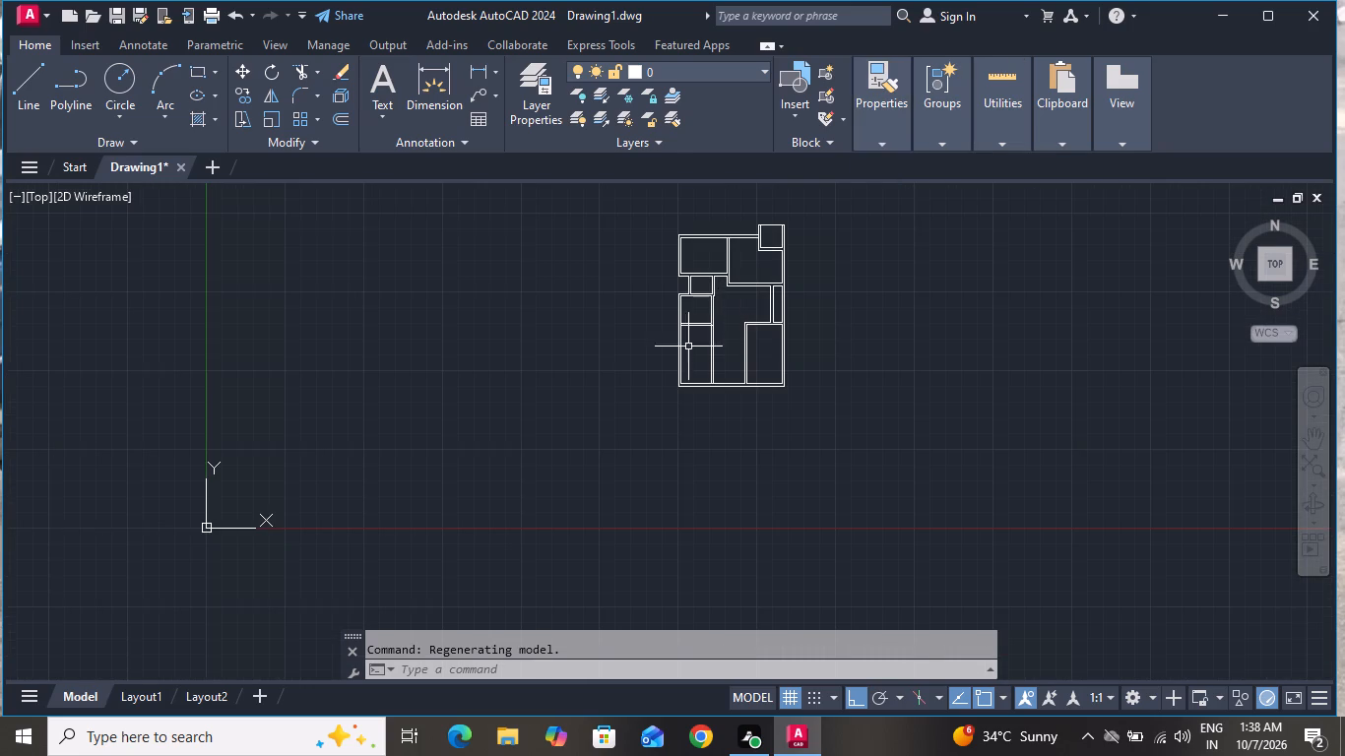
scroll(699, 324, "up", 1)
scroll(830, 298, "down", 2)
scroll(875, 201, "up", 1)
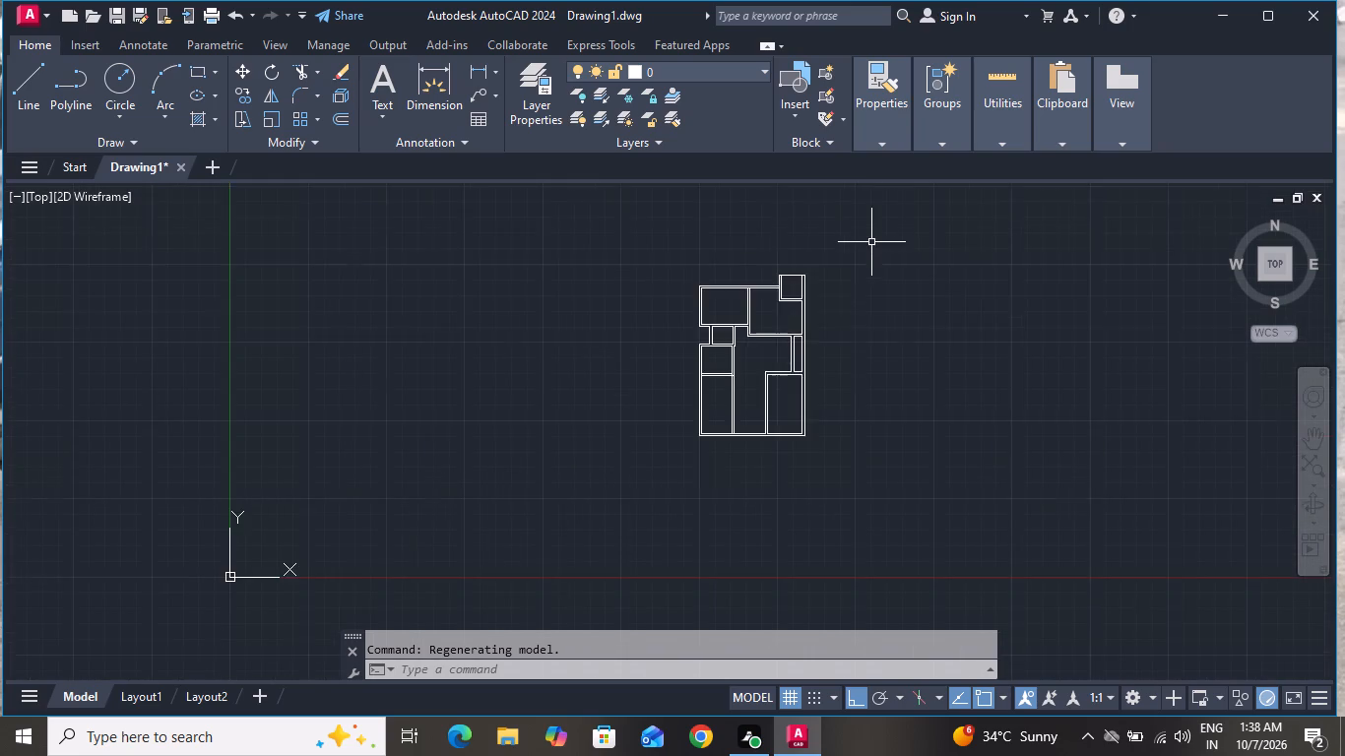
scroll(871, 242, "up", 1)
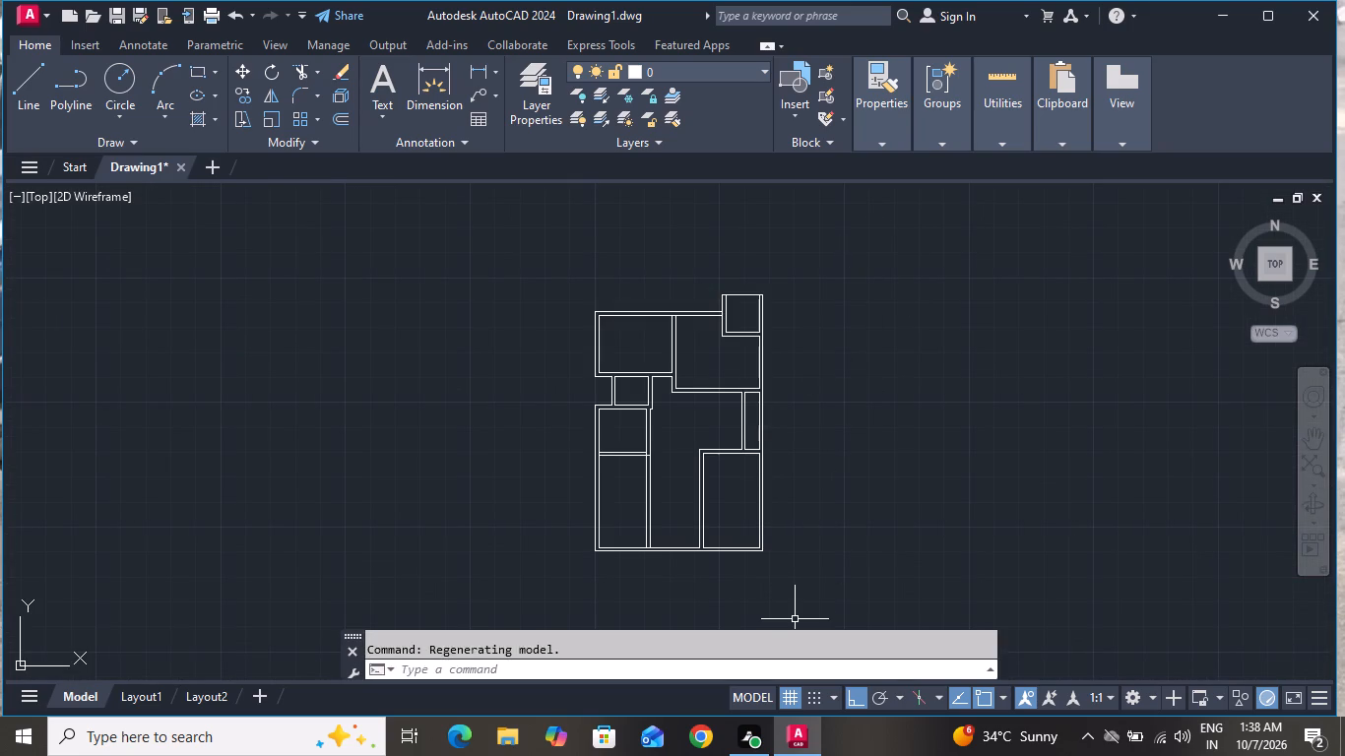
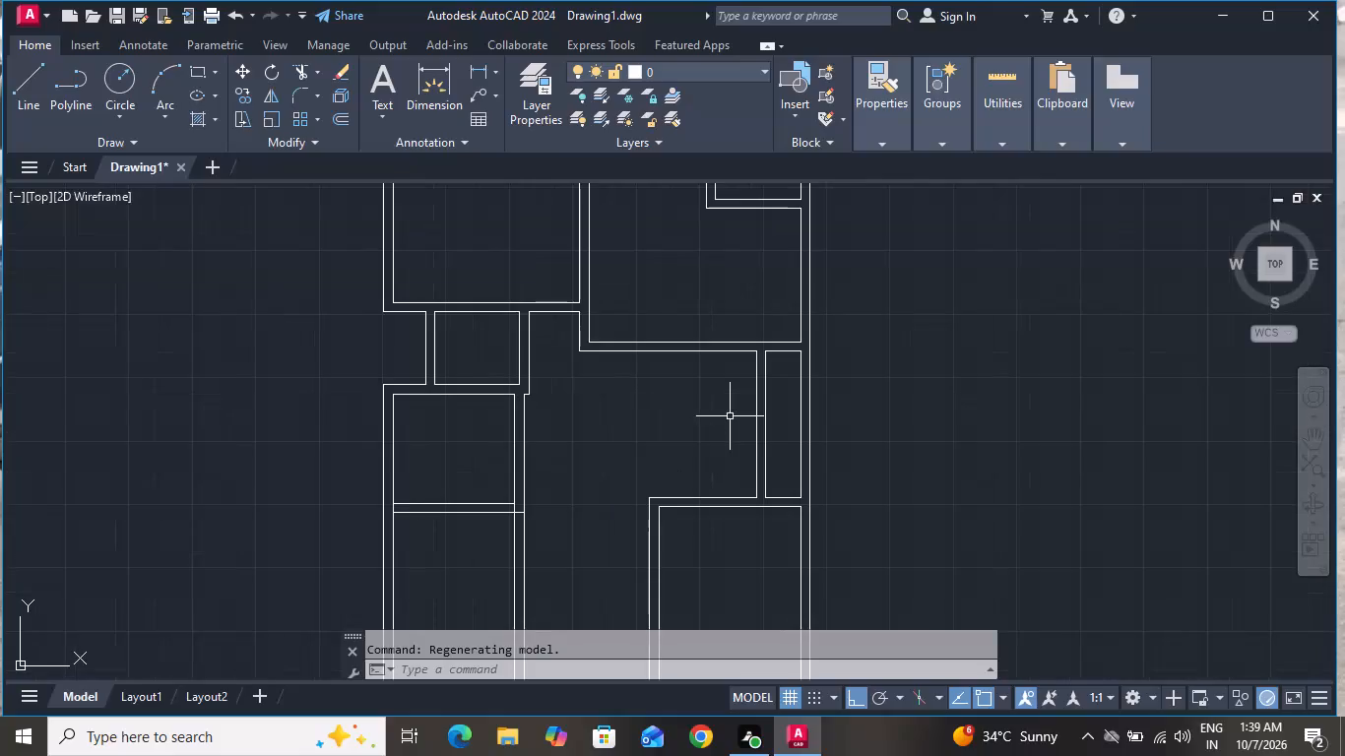
Offset the outer lines of the lower and upper left outer walls 3' outward to the left.
scroll(730, 416, "down", 2)
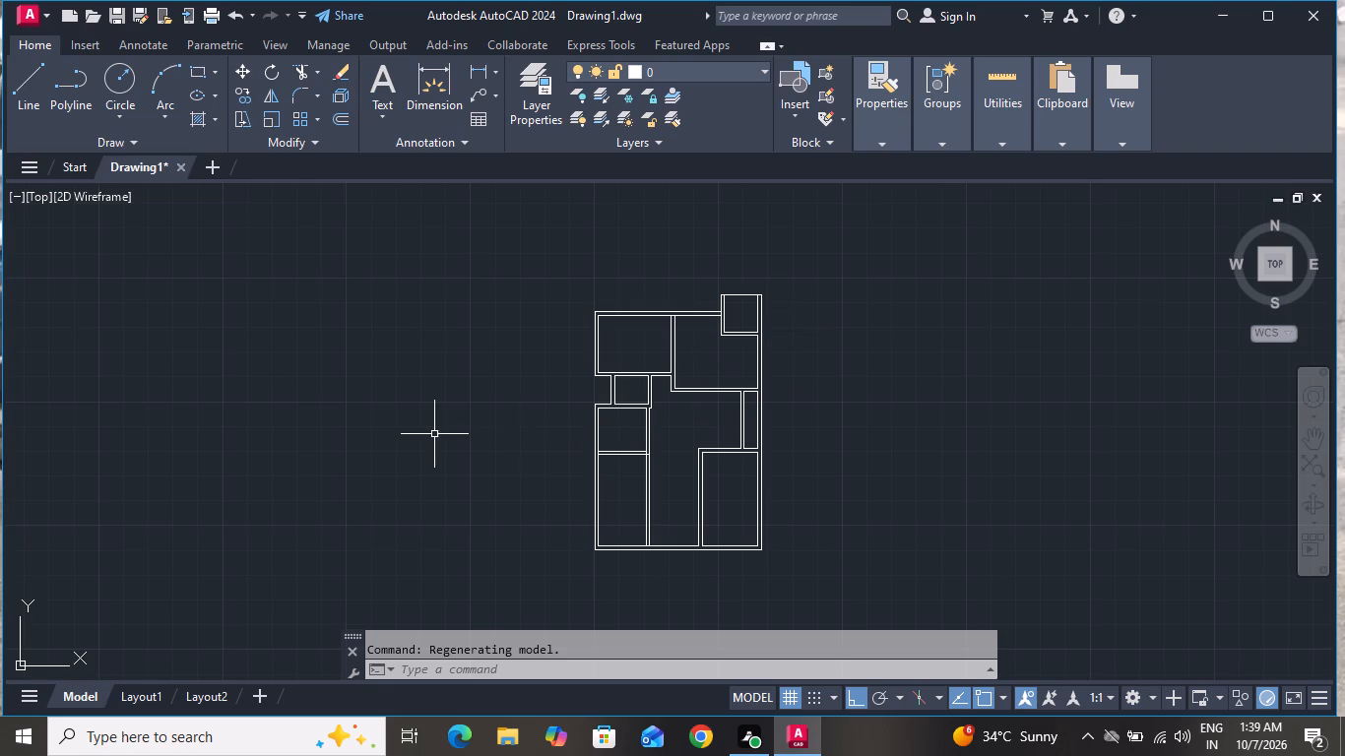
type("o")
key("space")
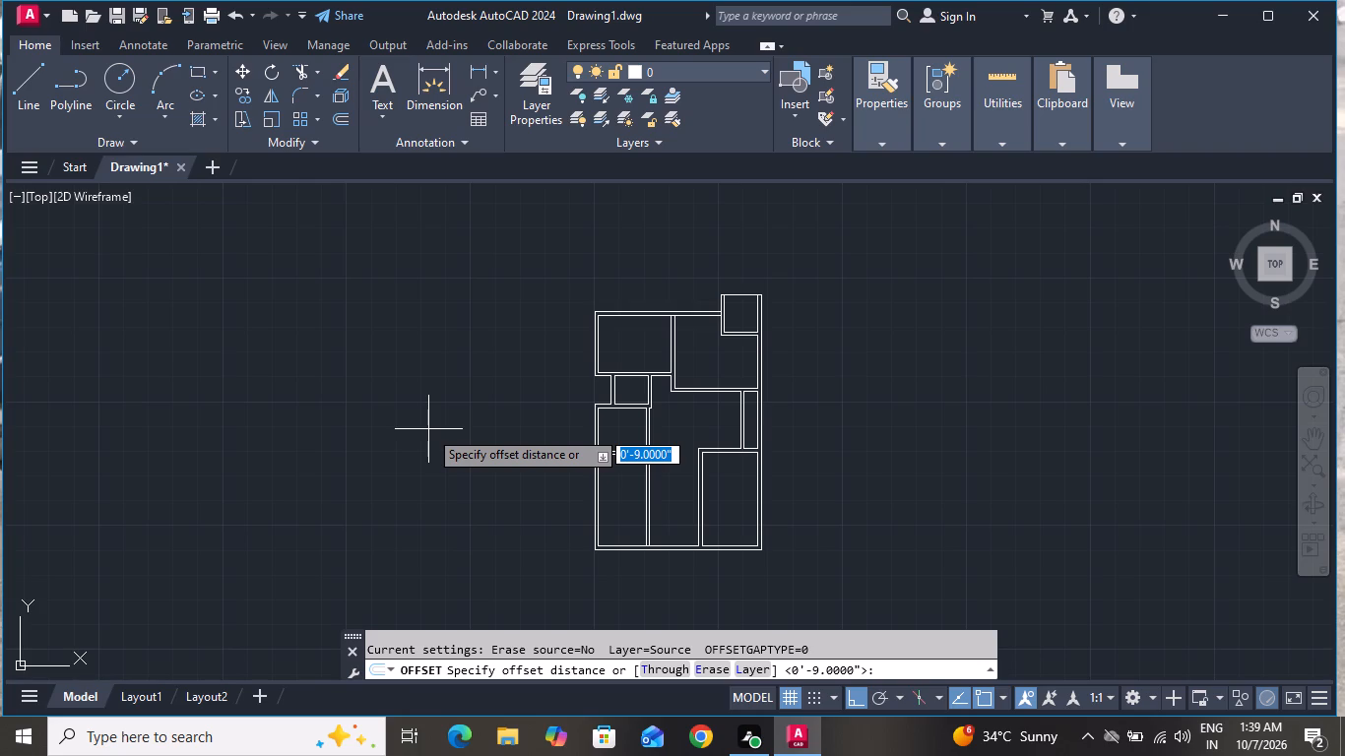
type("3'")
key("Return")
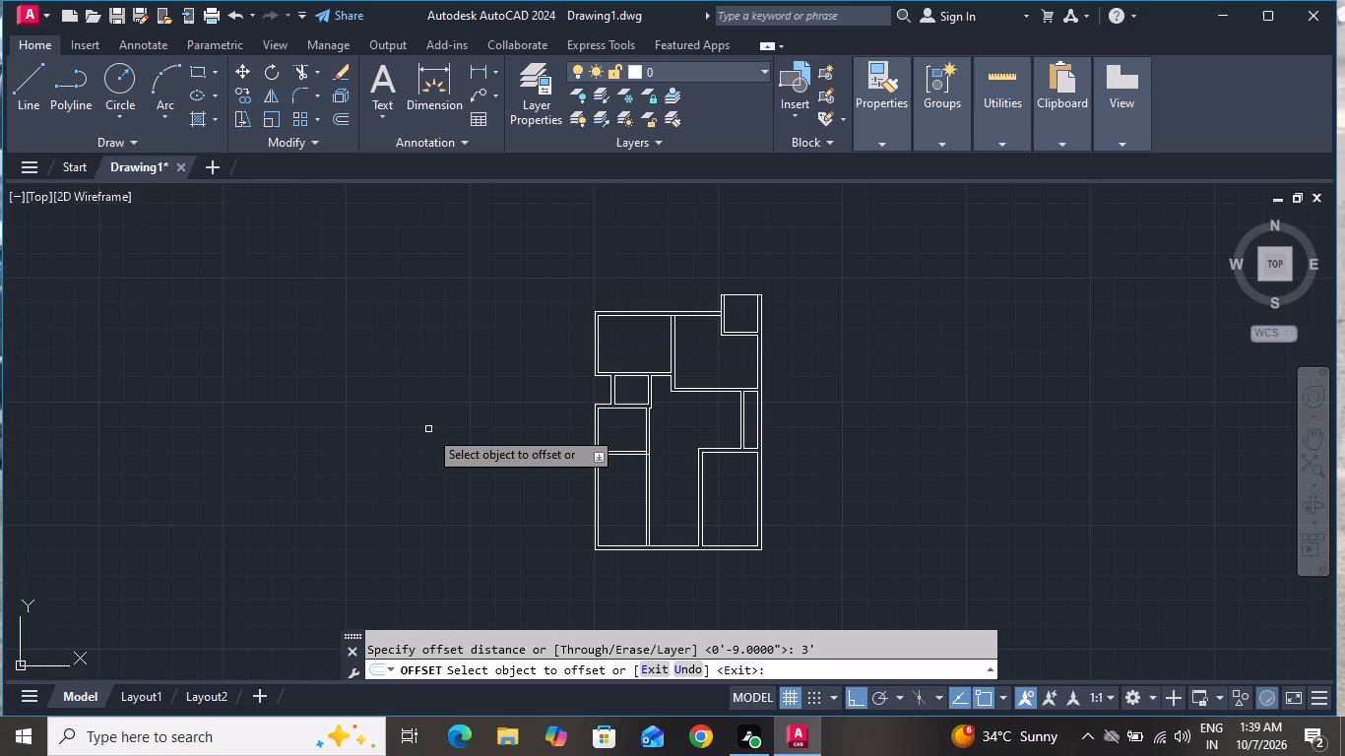
scroll(585, 520, "up", 2)
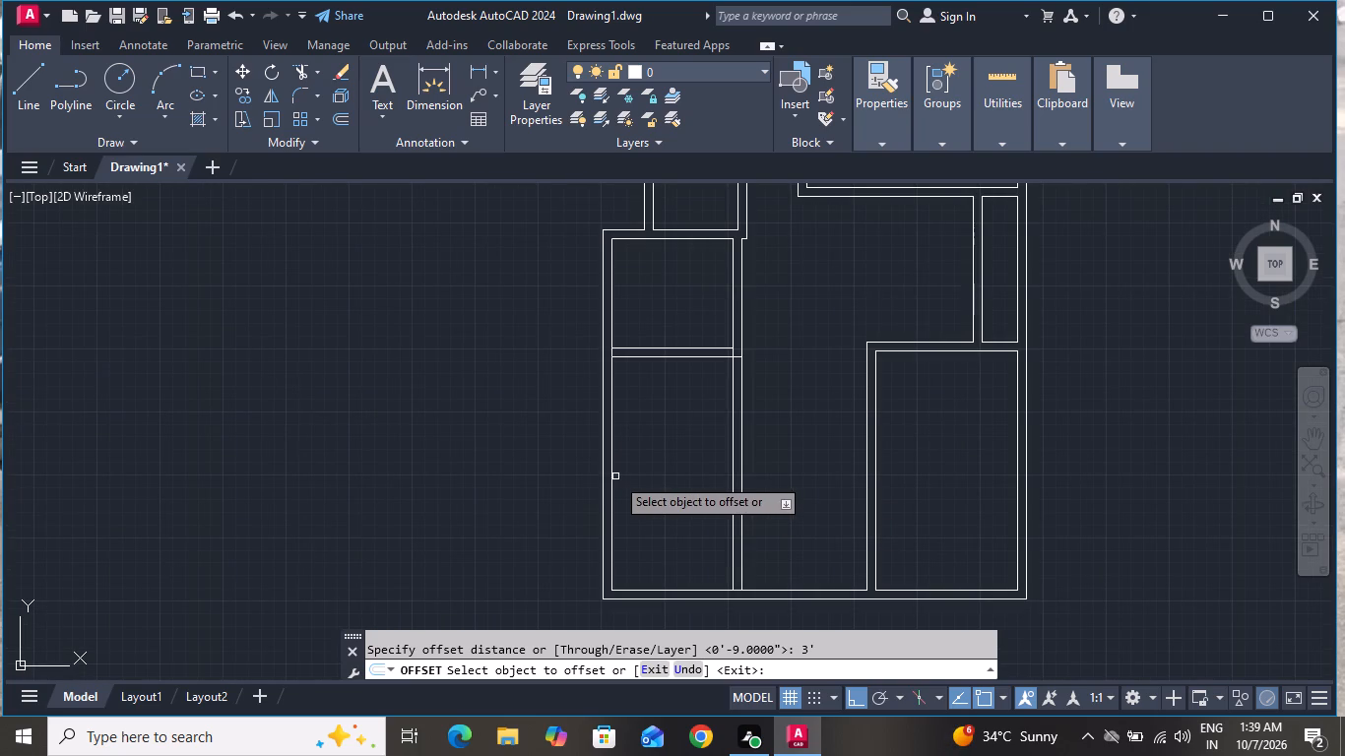
left_click(600, 481)
left_click(477, 459)
scroll(509, 497, "down", 2)
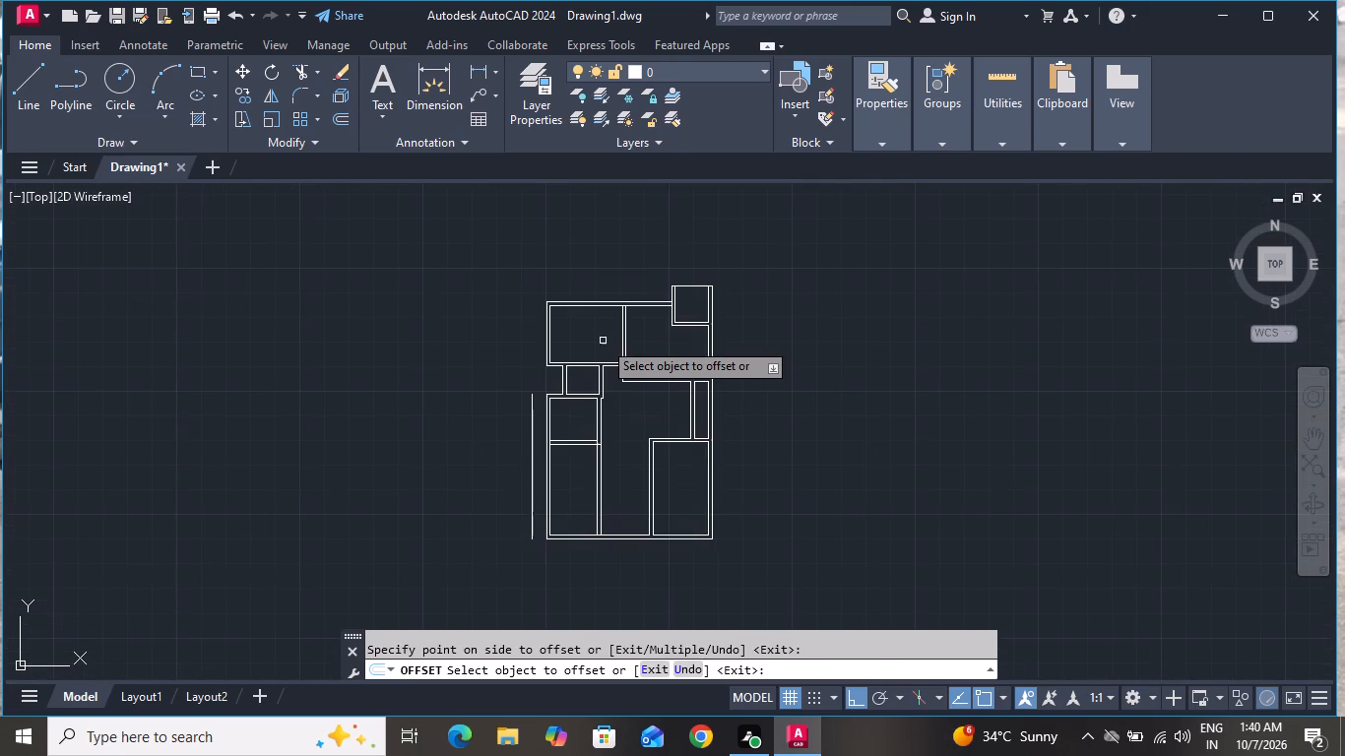
scroll(546, 326, "up", 3)
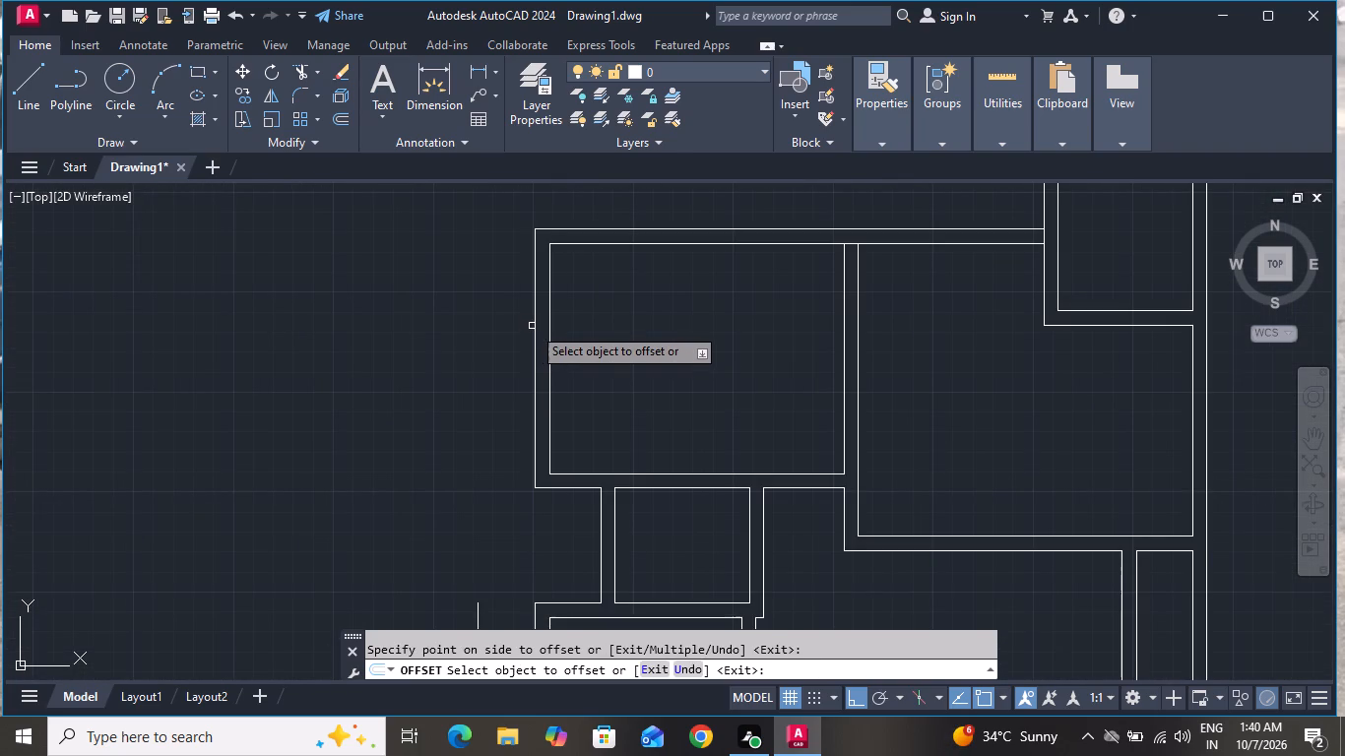
left_click(534, 325)
left_click(393, 346)
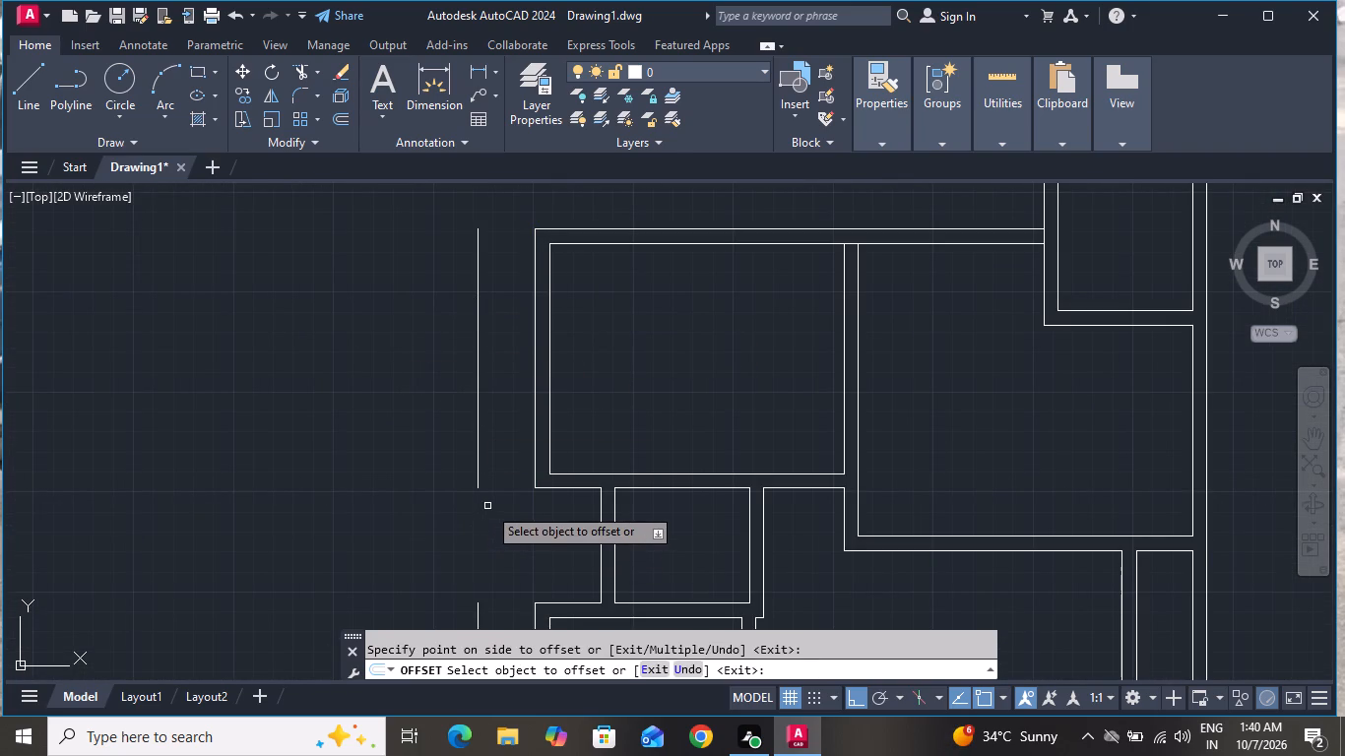
right_click(487, 506)
left_click(520, 537)
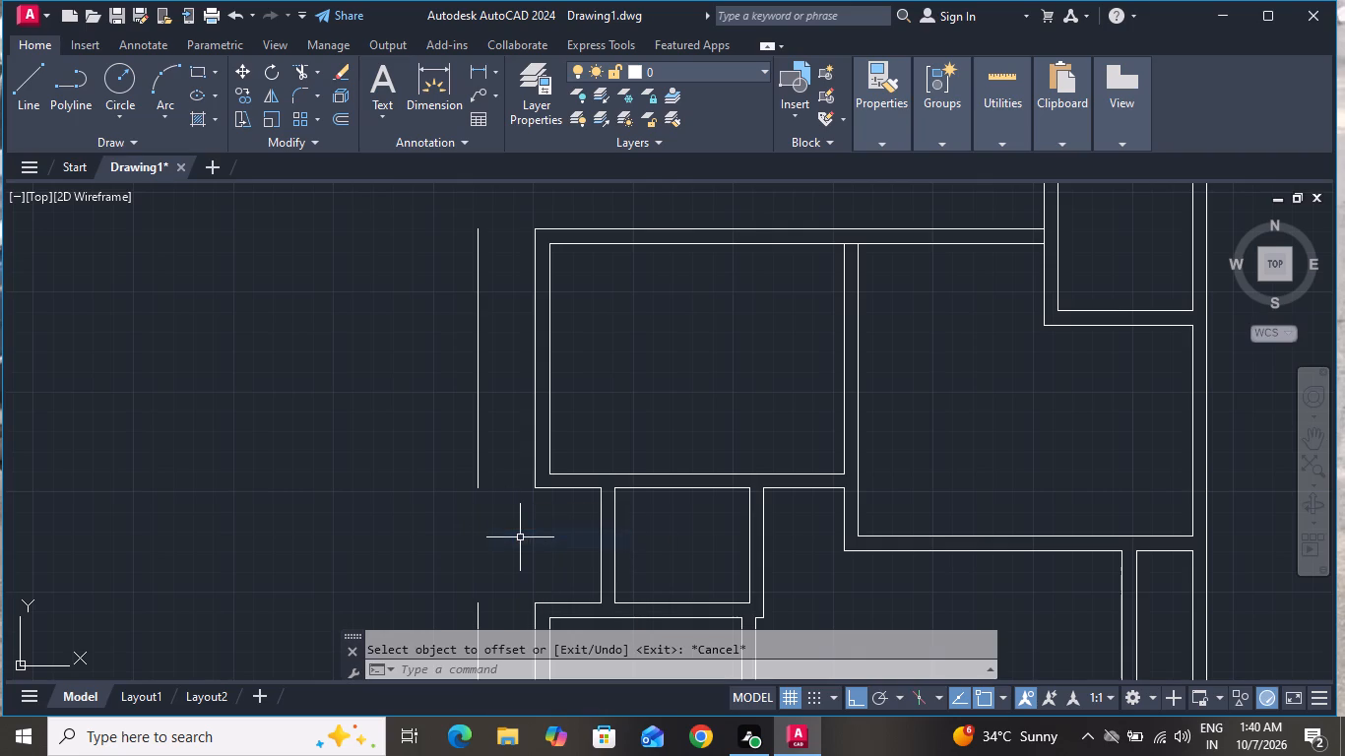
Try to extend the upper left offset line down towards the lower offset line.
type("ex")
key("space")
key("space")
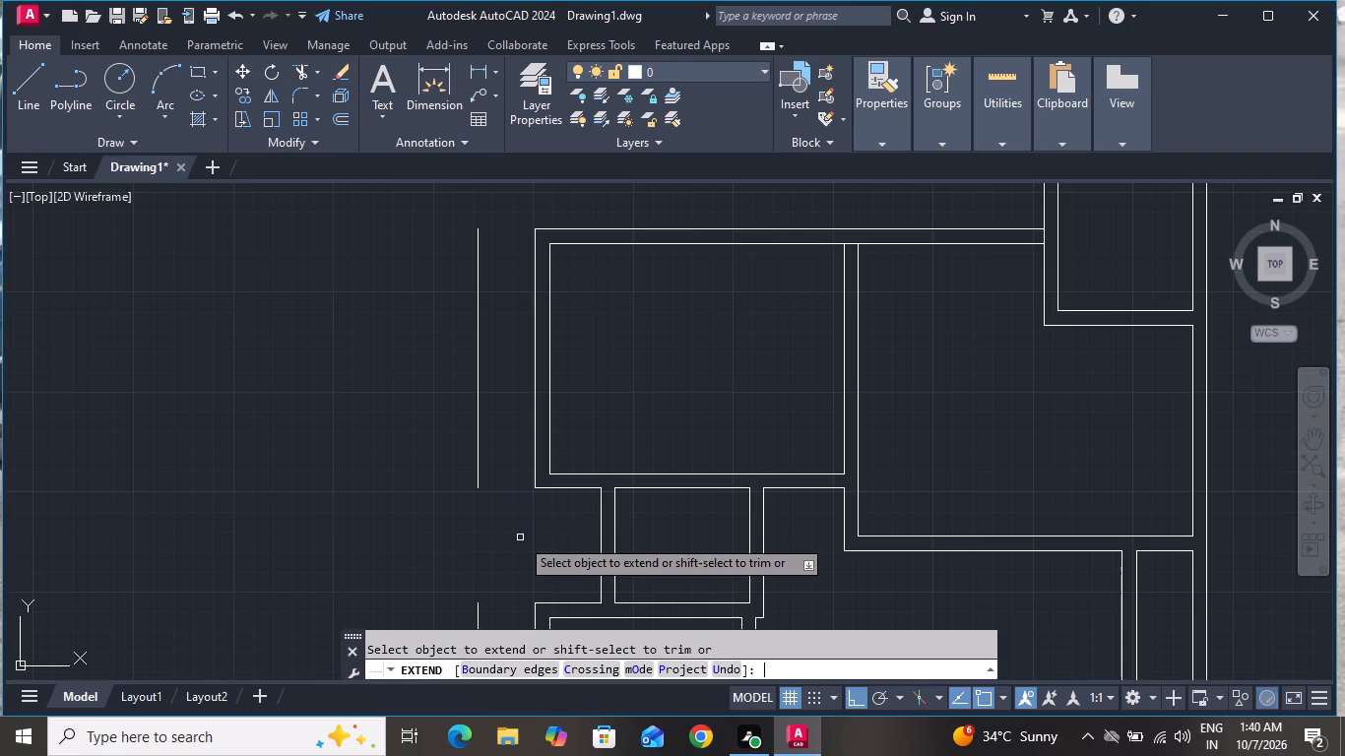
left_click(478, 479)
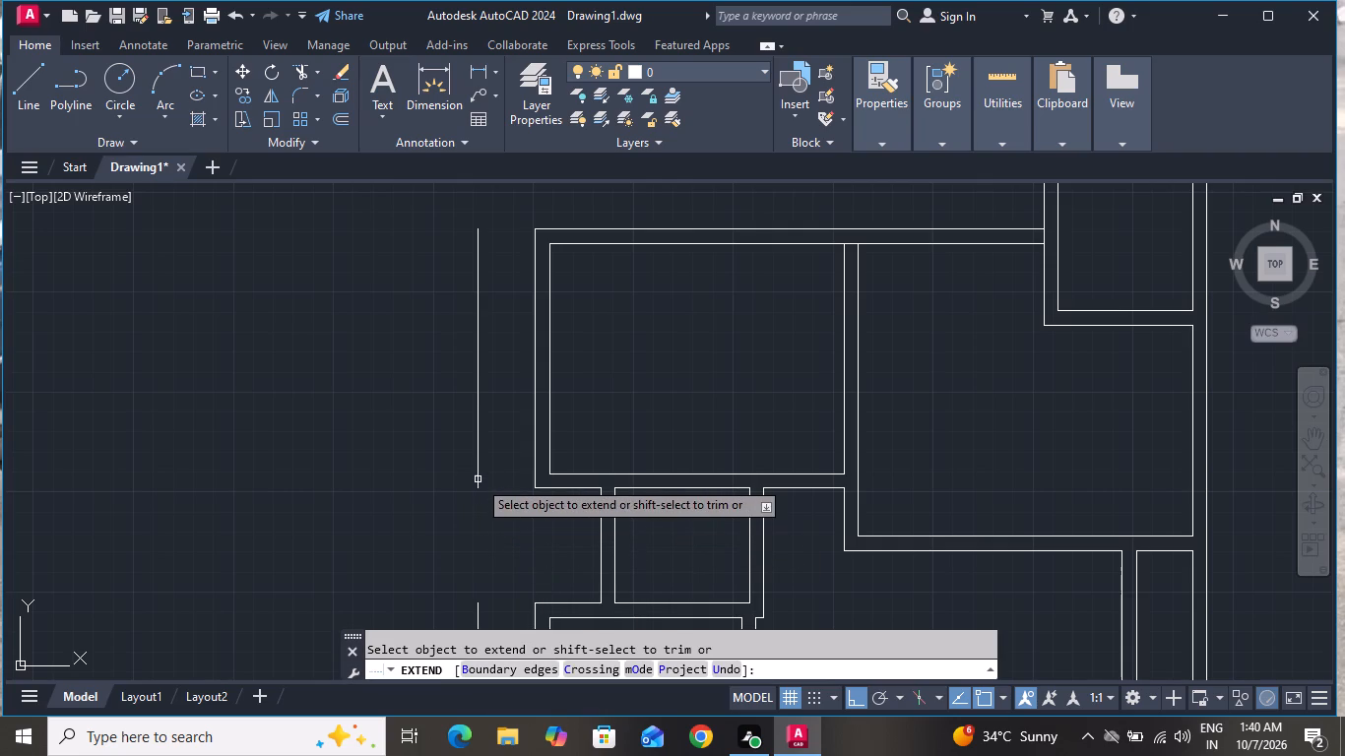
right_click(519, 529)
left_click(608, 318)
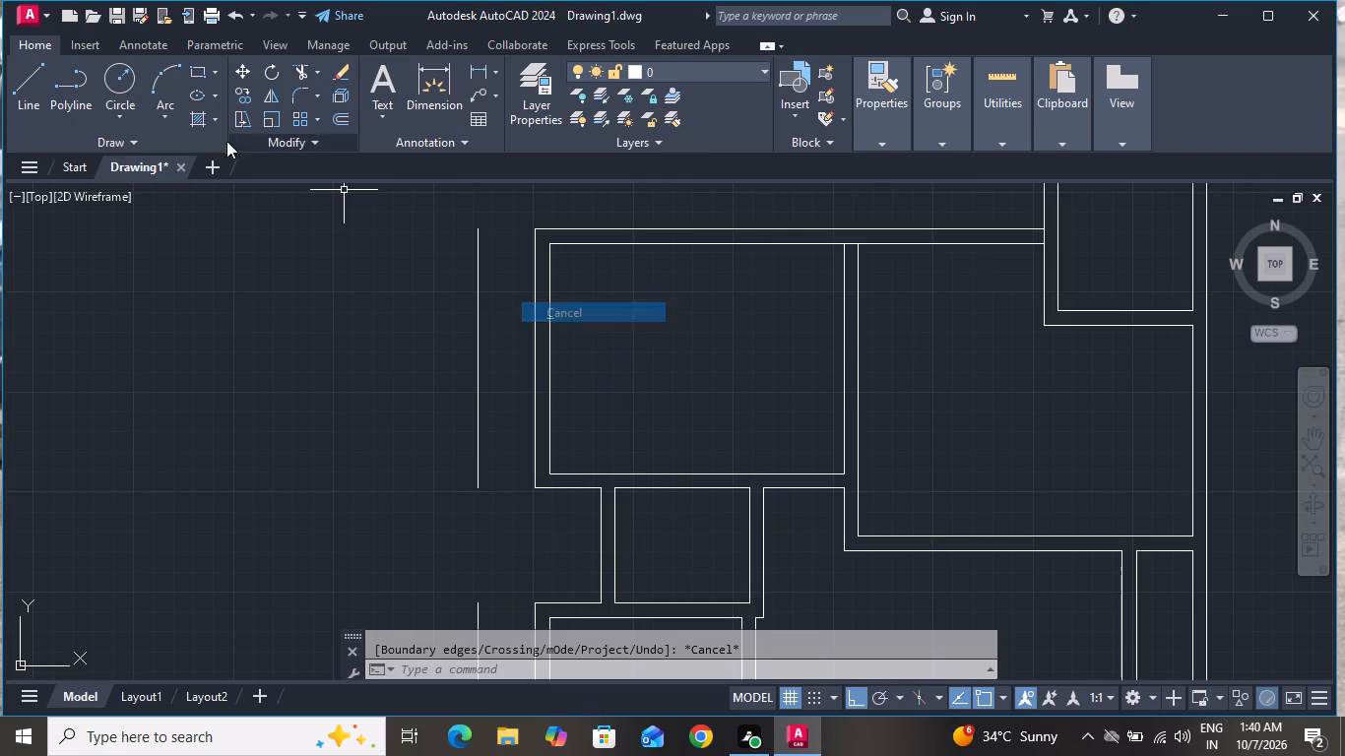
Draw a vertical line closing the gap between the upper and lower offset lines left of the building.
left_click(19, 73)
left_click(480, 484)
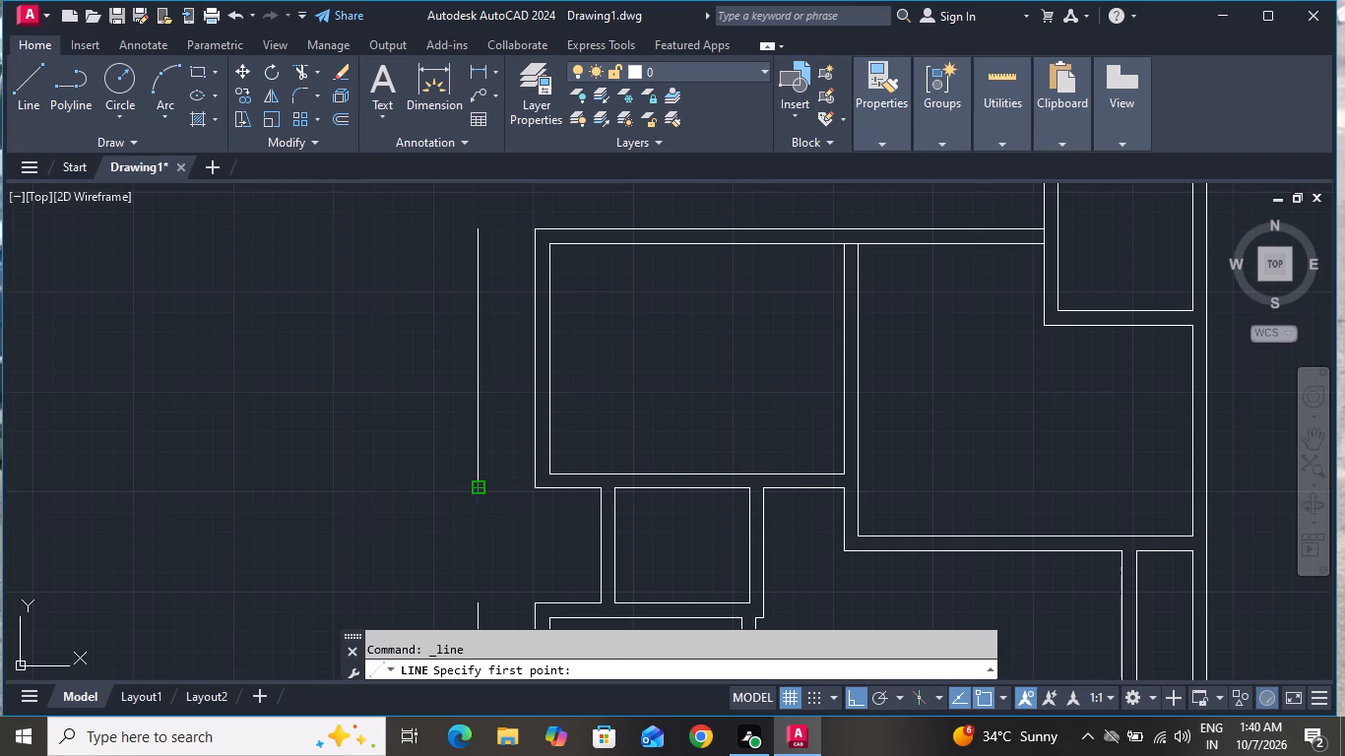
left_click(476, 600)
right_click(481, 586)
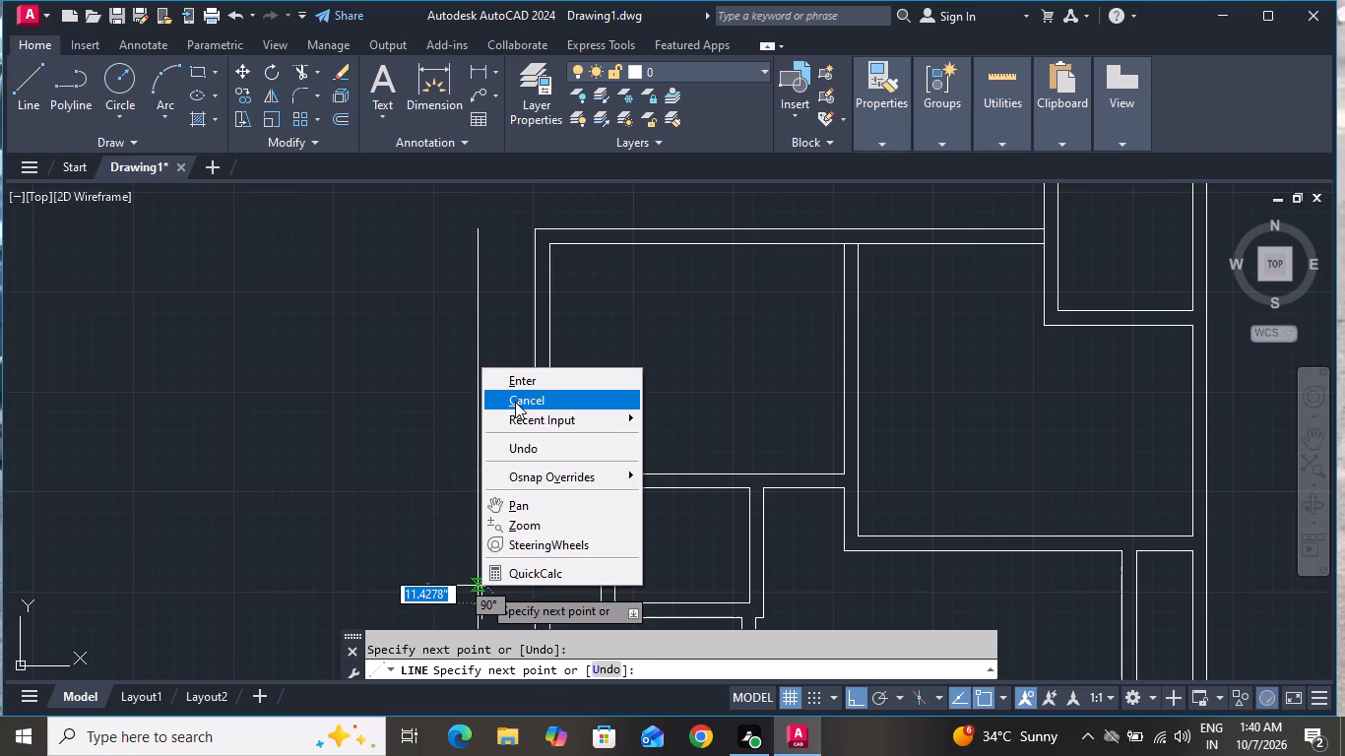
left_click(516, 398)
Extend both lines of the wall between the left middle and lower-left rooms left to the line 3' outside the building.
scroll(519, 431, "down", 2)
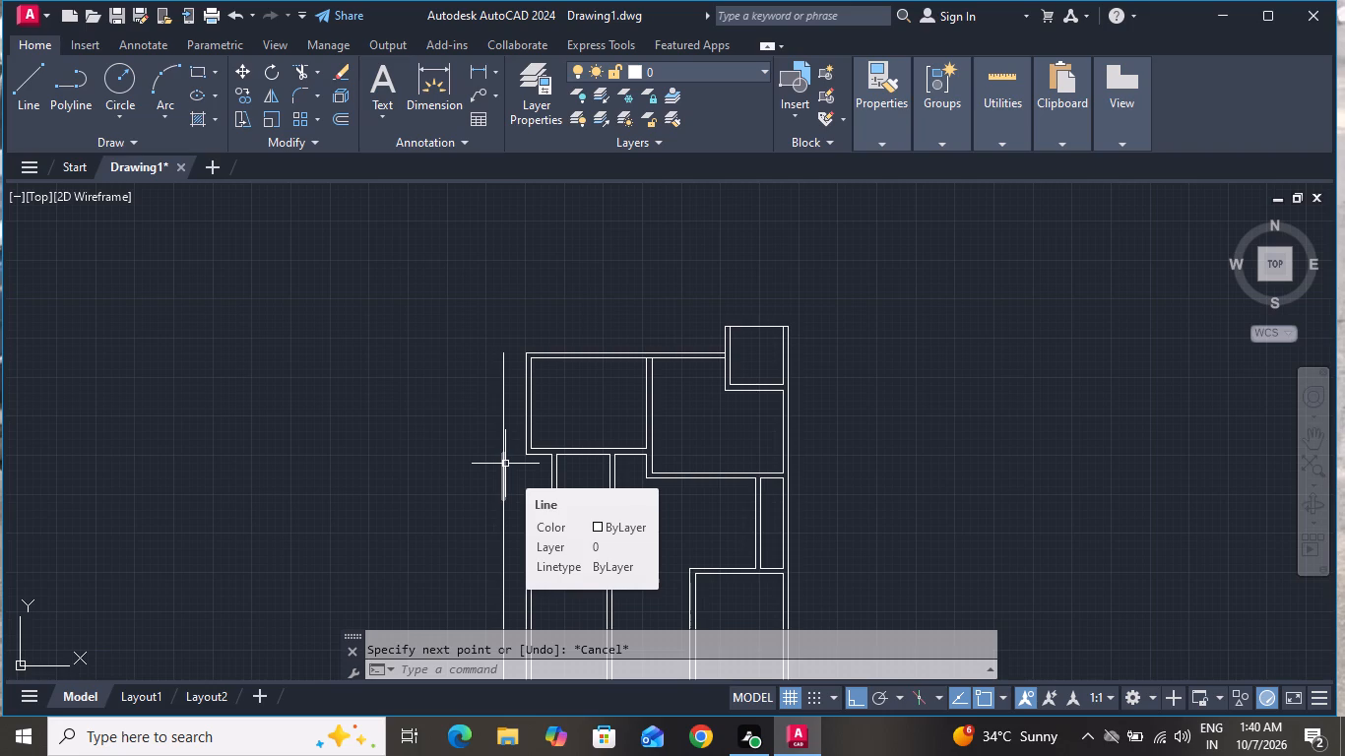
scroll(563, 389, "down", 2)
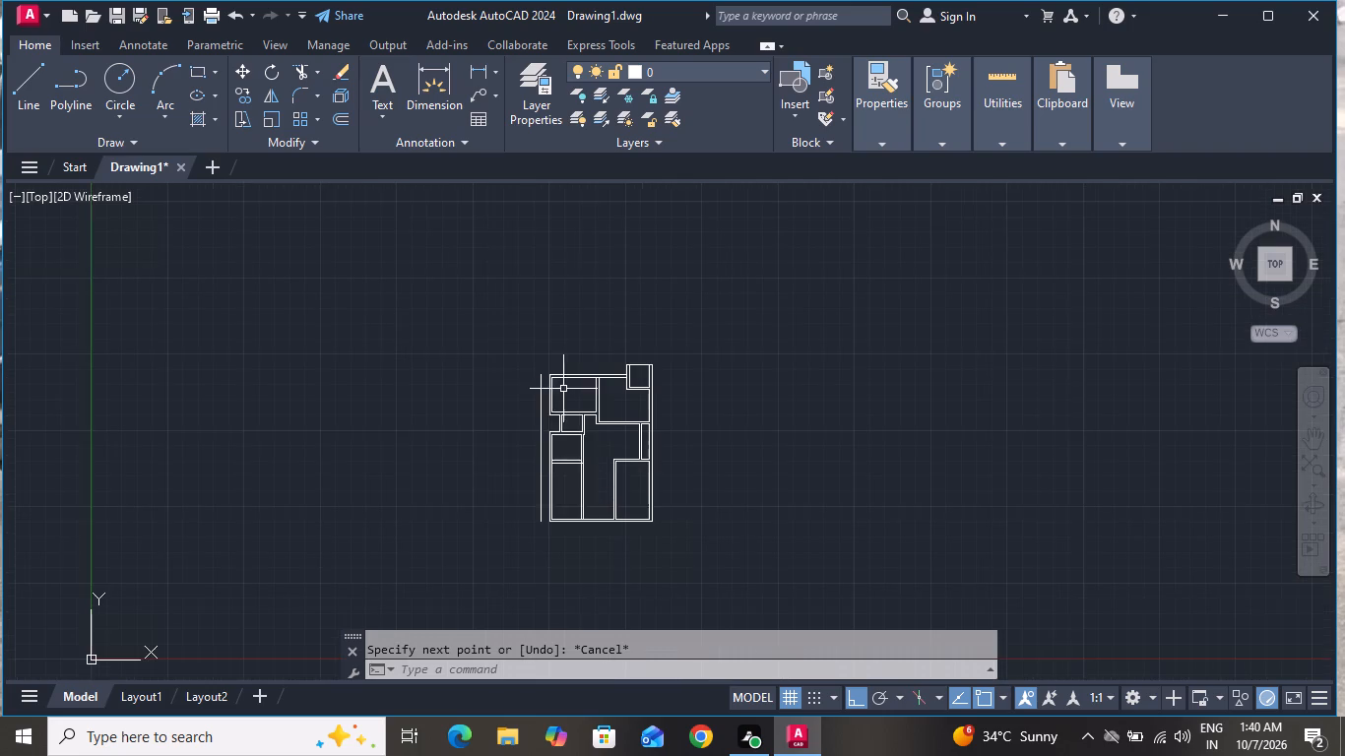
scroll(555, 488, "up", 3)
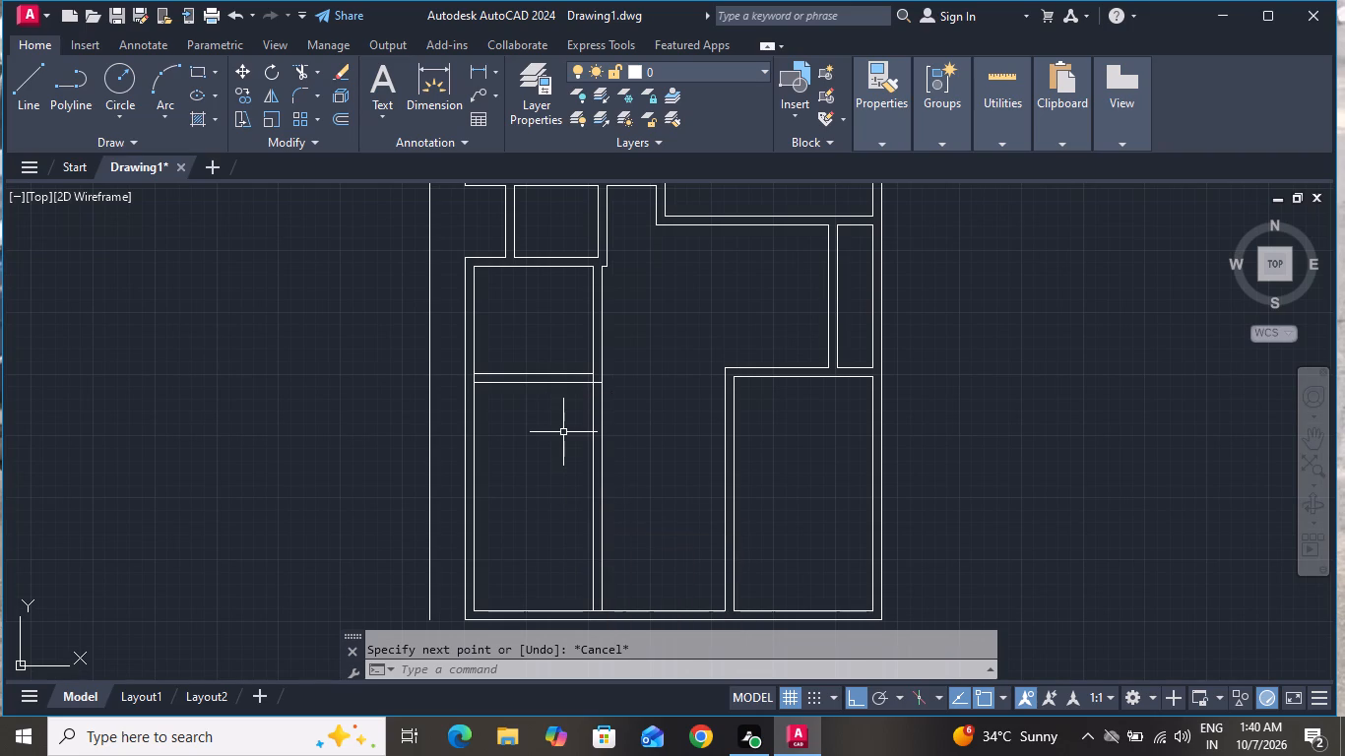
type("ex")
key("space")
key("space")
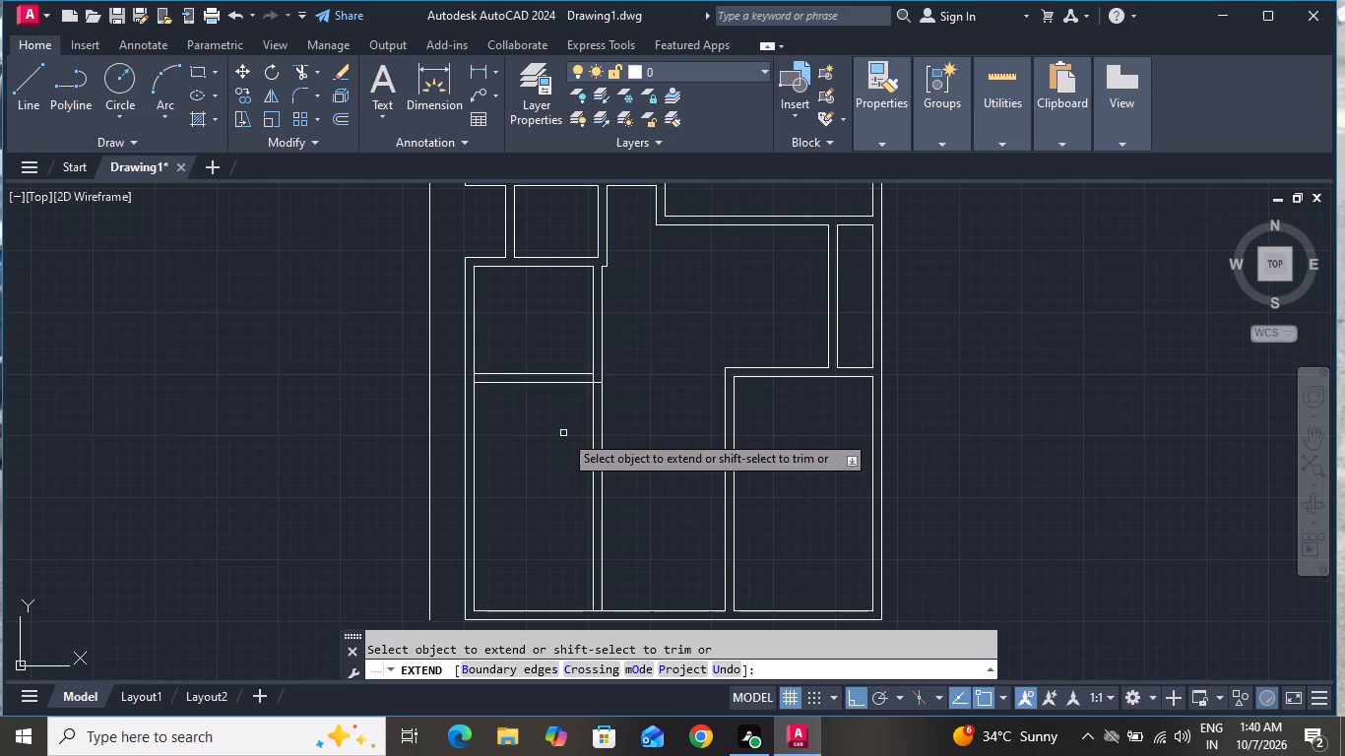
scroll(506, 361, "up", 2)
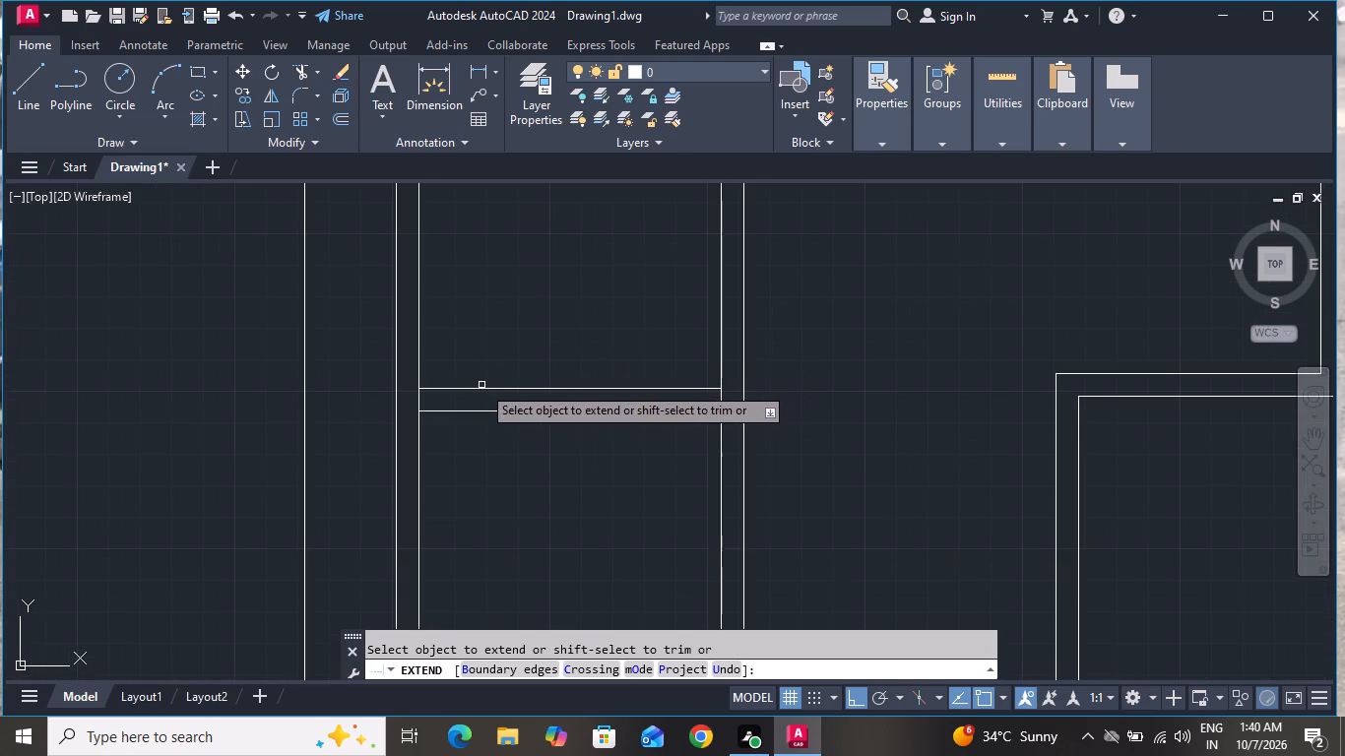
left_click(476, 388)
left_click(443, 409)
left_click(408, 388)
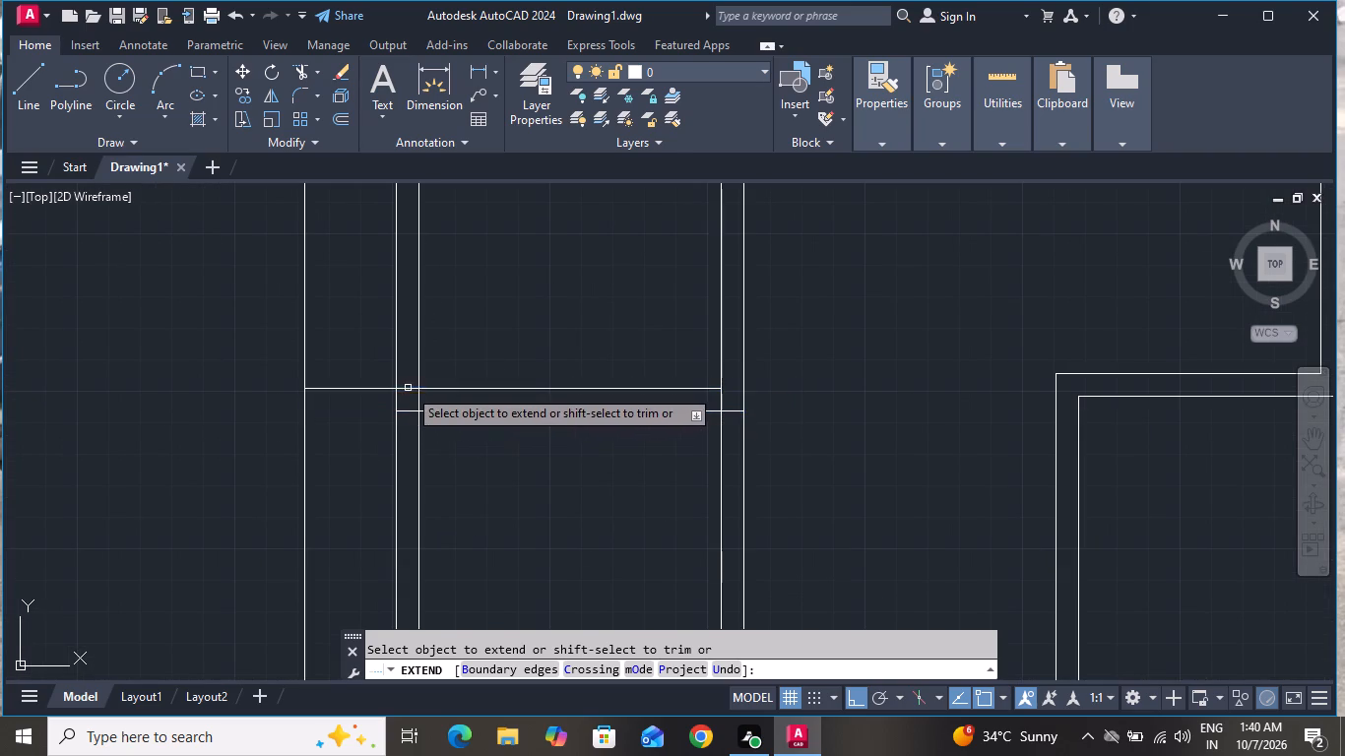
left_click(409, 412)
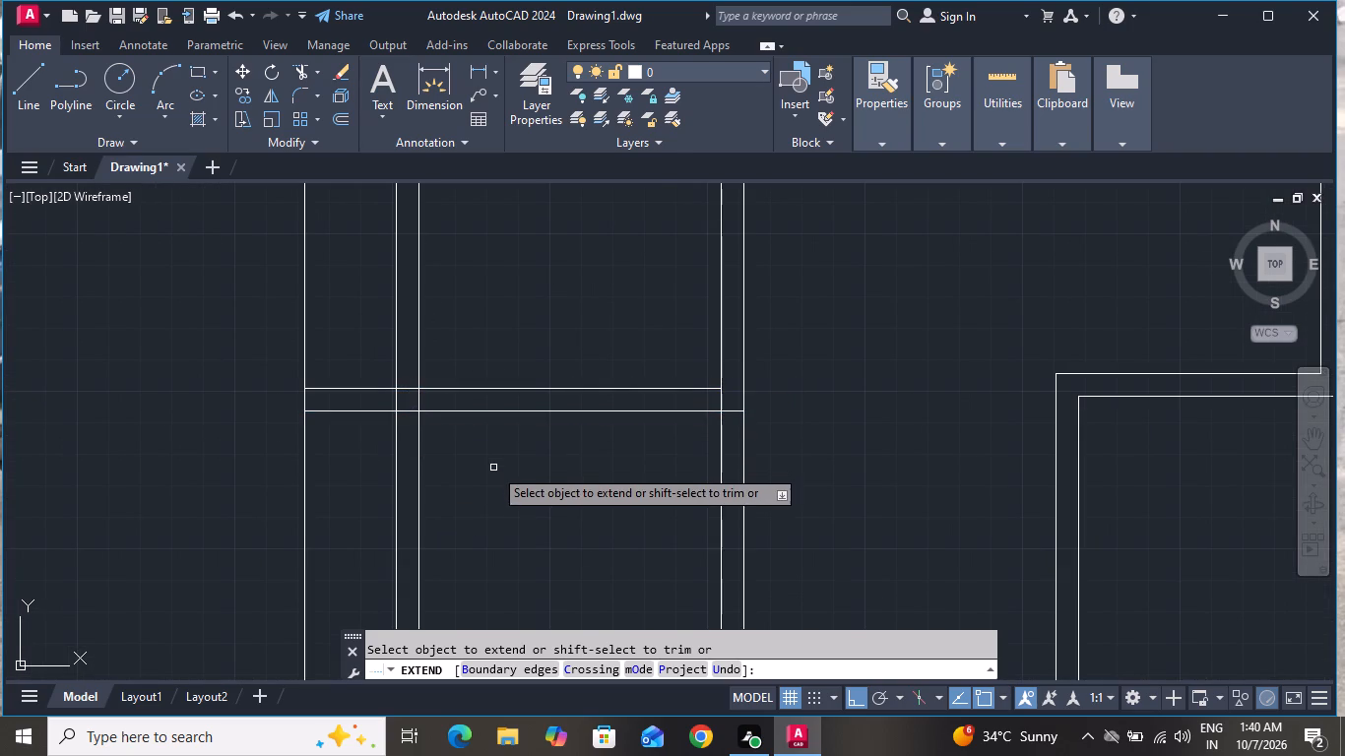
scroll(501, 465, "down", 3)
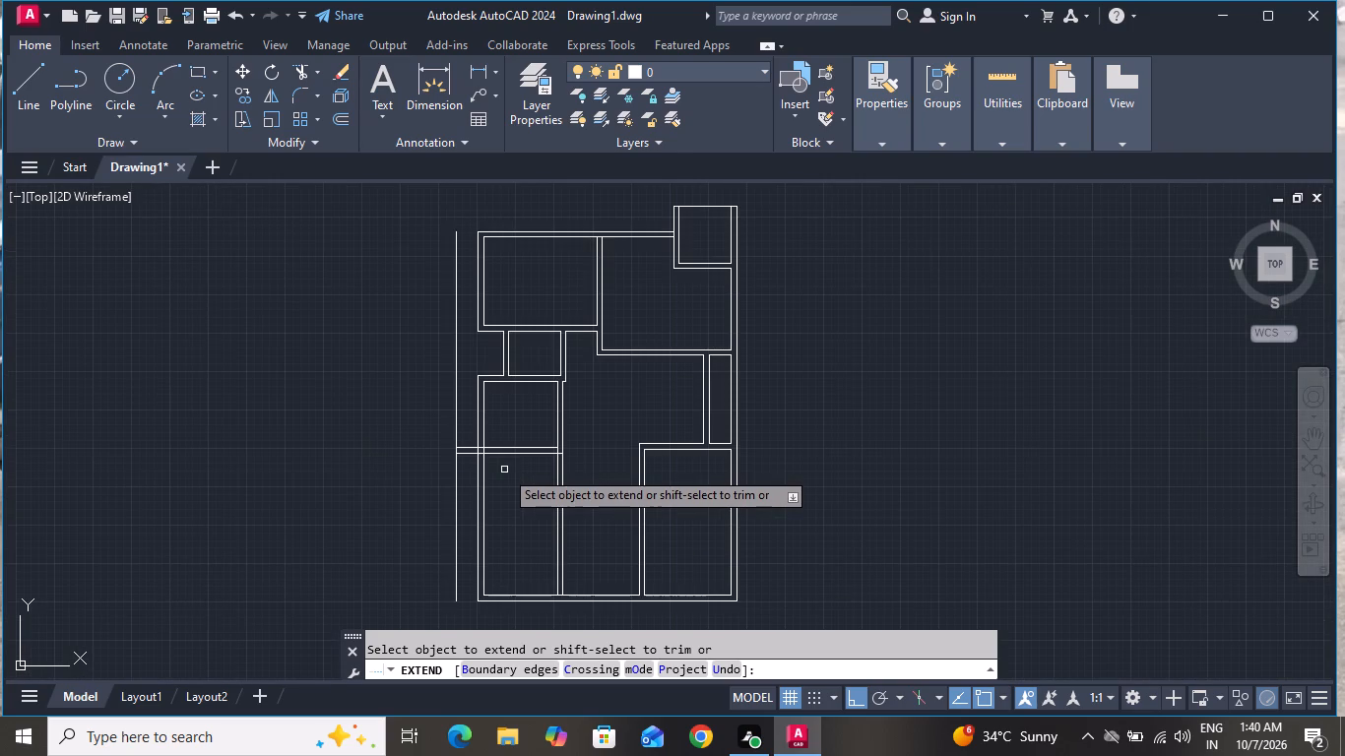
key("Escape")
Offset the three segments of the vertical line outside the left wall 2" to the left.
key("o")
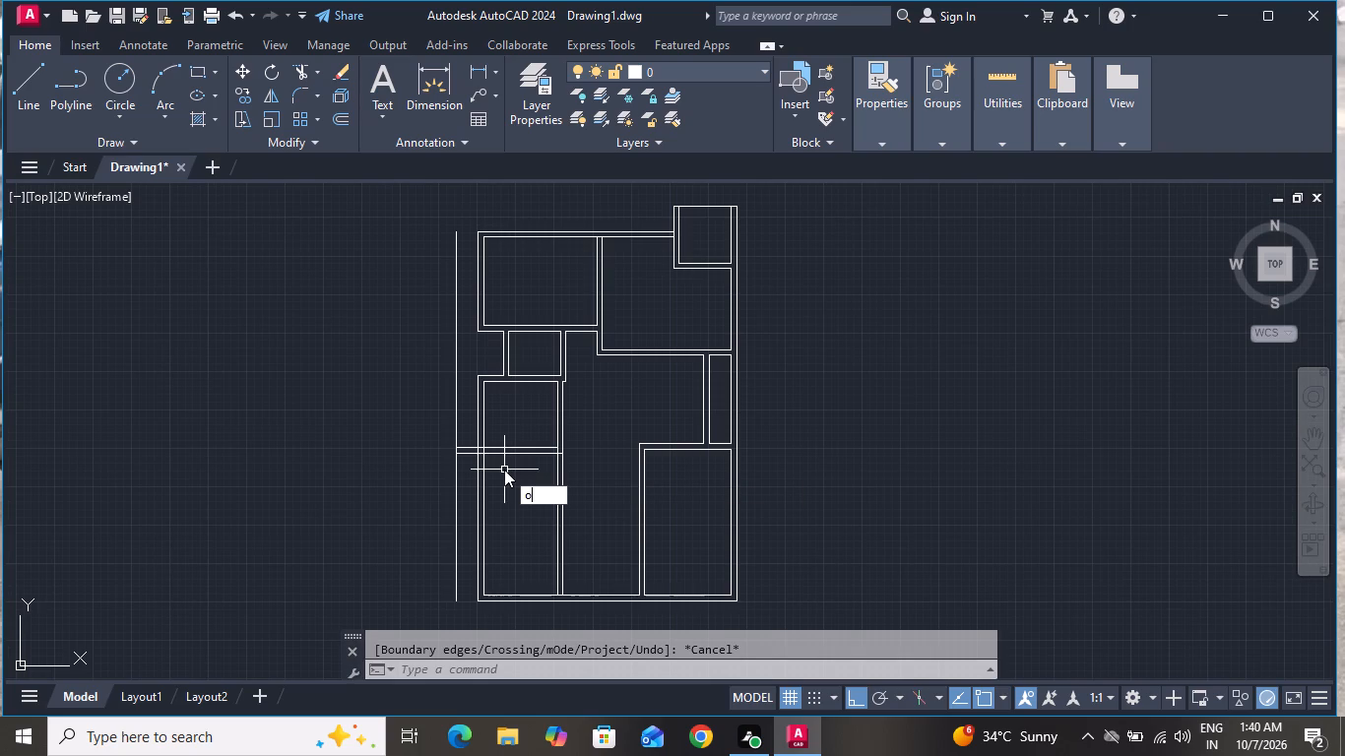
key("space")
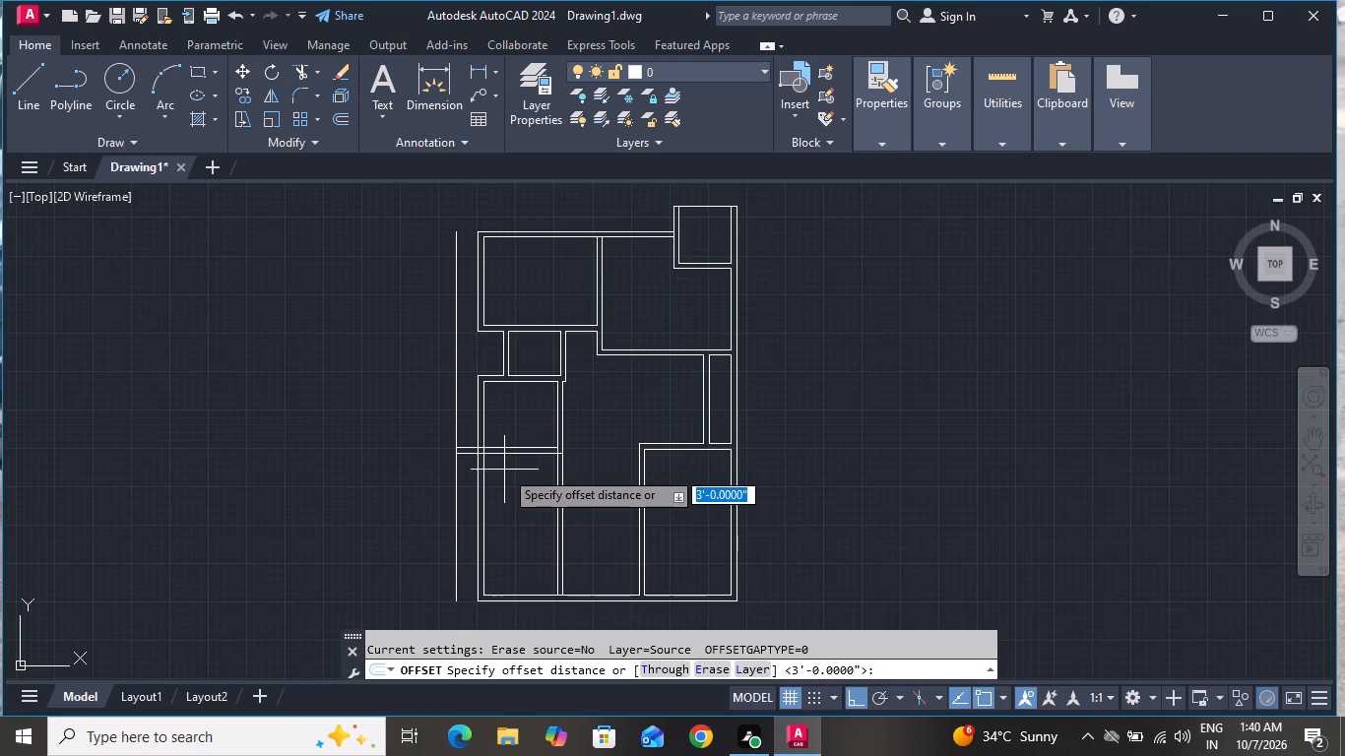
key("2")
key("shift+quotedbl")
key("Return")
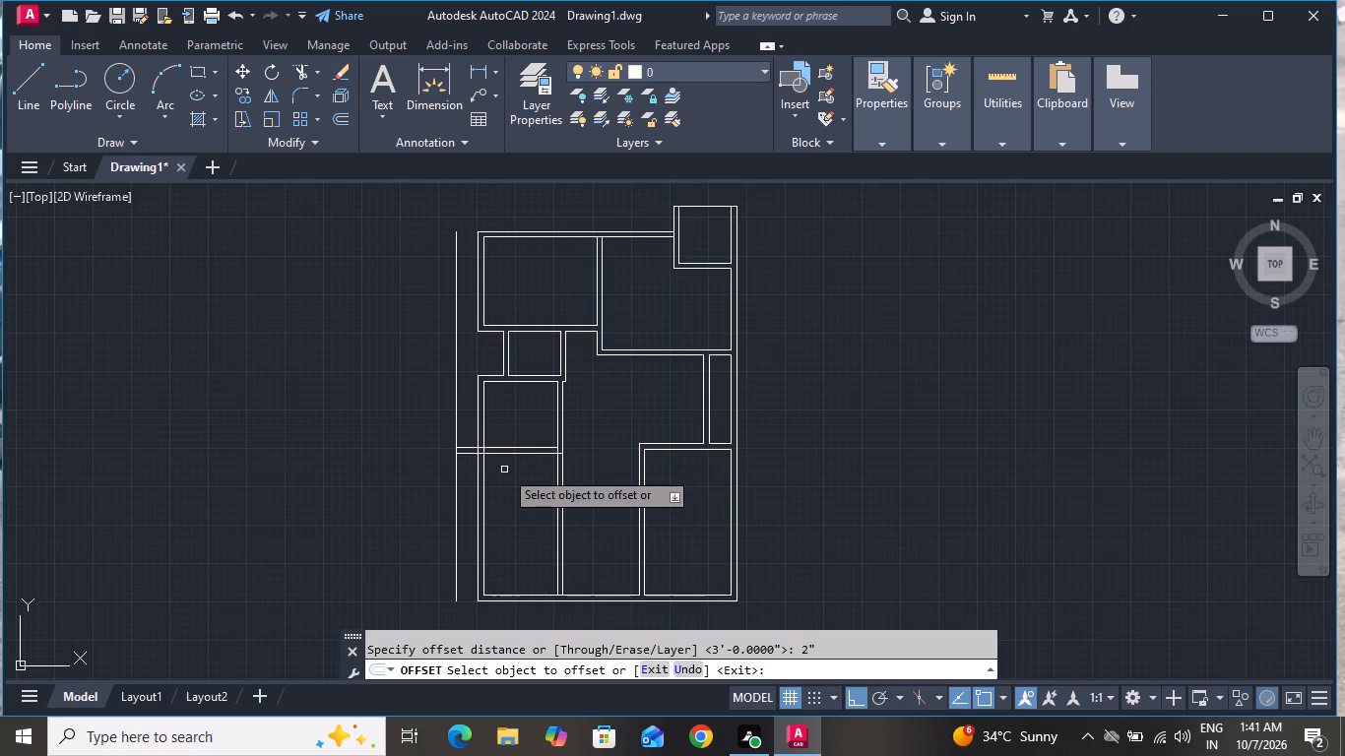
left_click(456, 505)
left_click(368, 515)
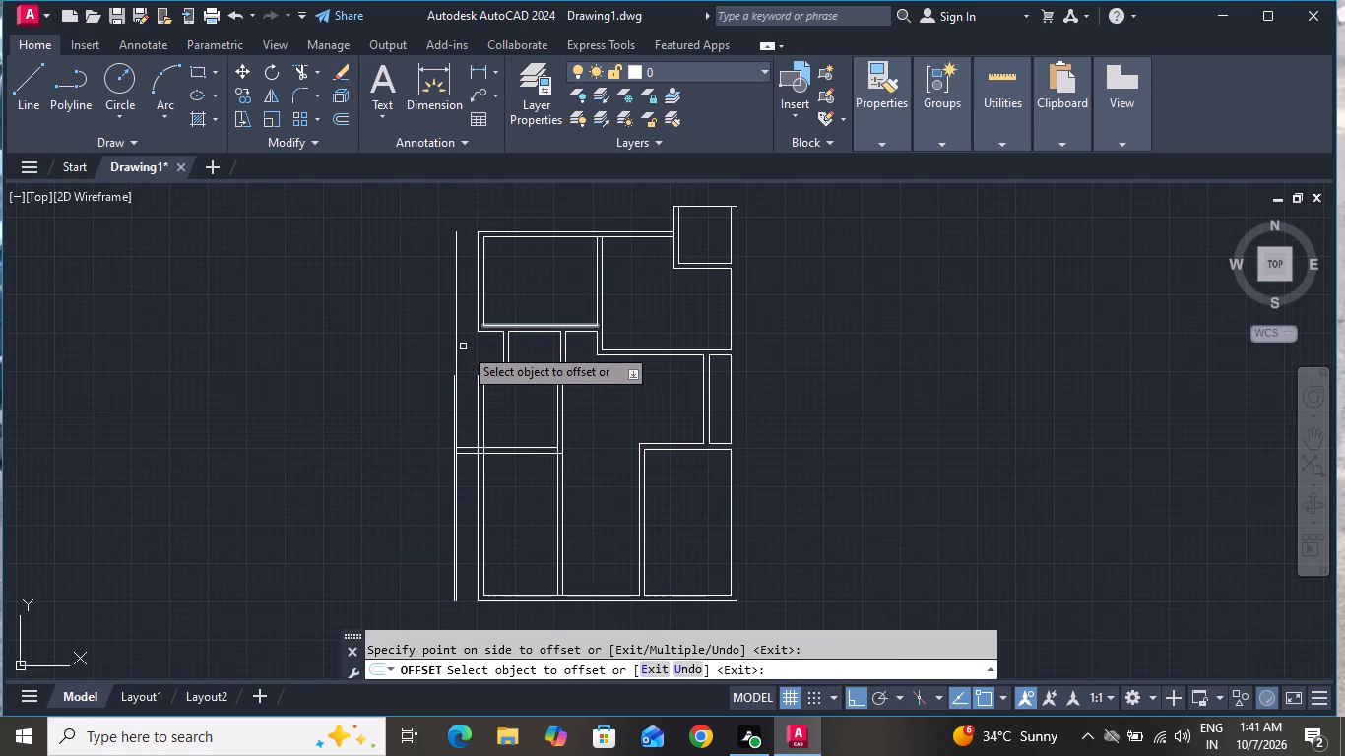
left_click(454, 352)
left_click(437, 355)
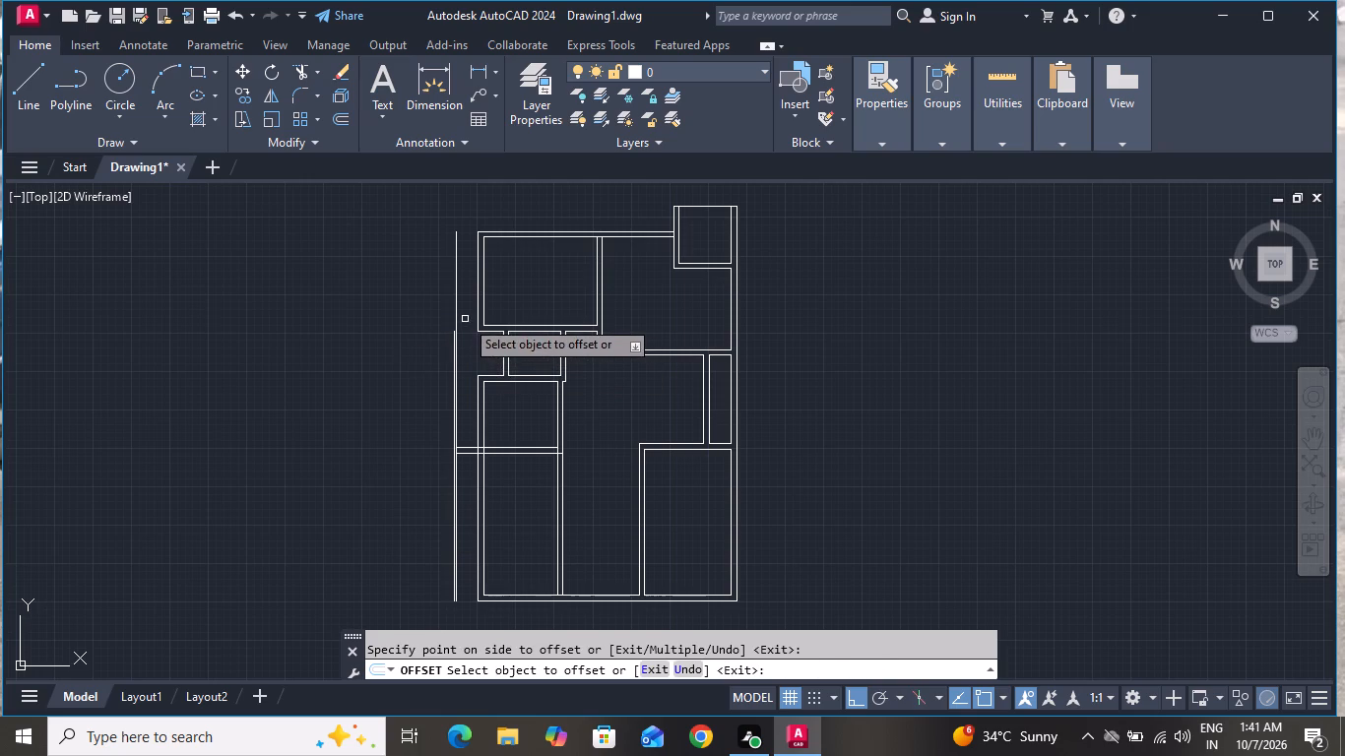
left_click(455, 319)
left_click(414, 320)
right_click(410, 365)
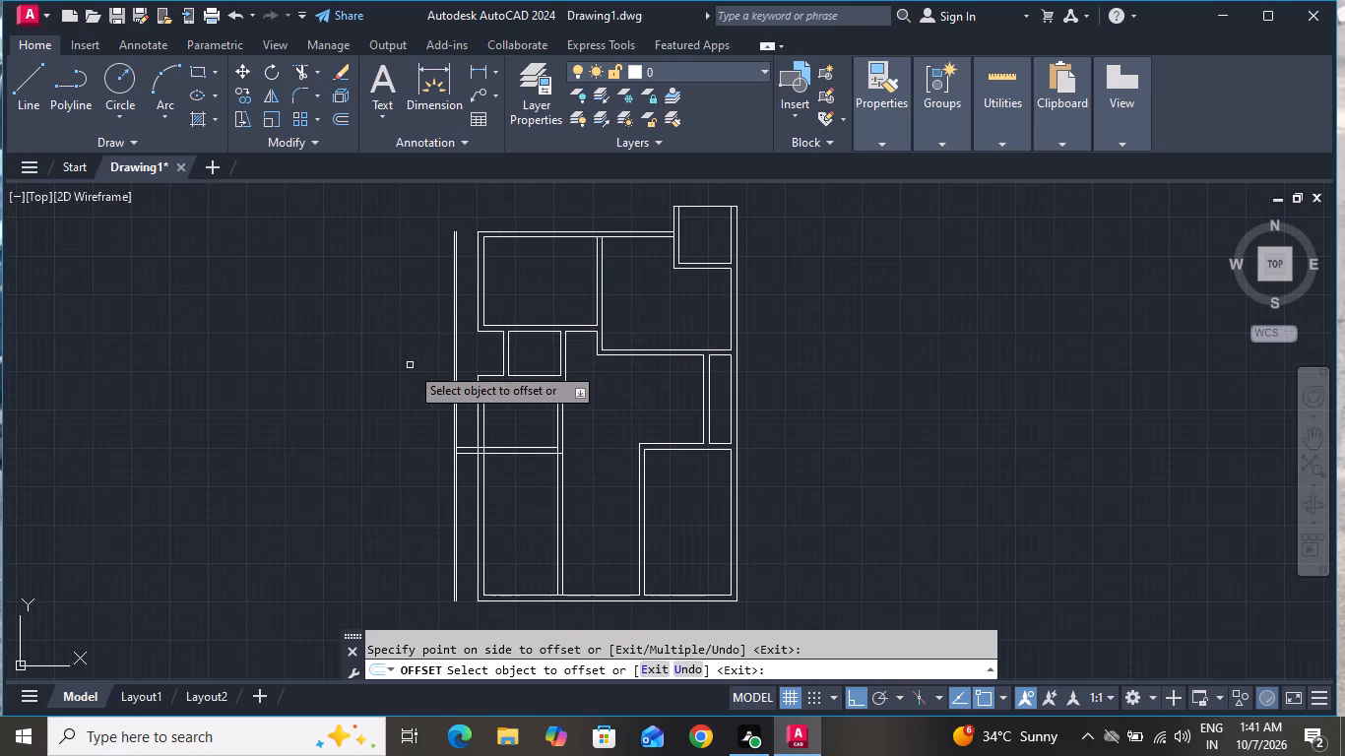
left_click(437, 399)
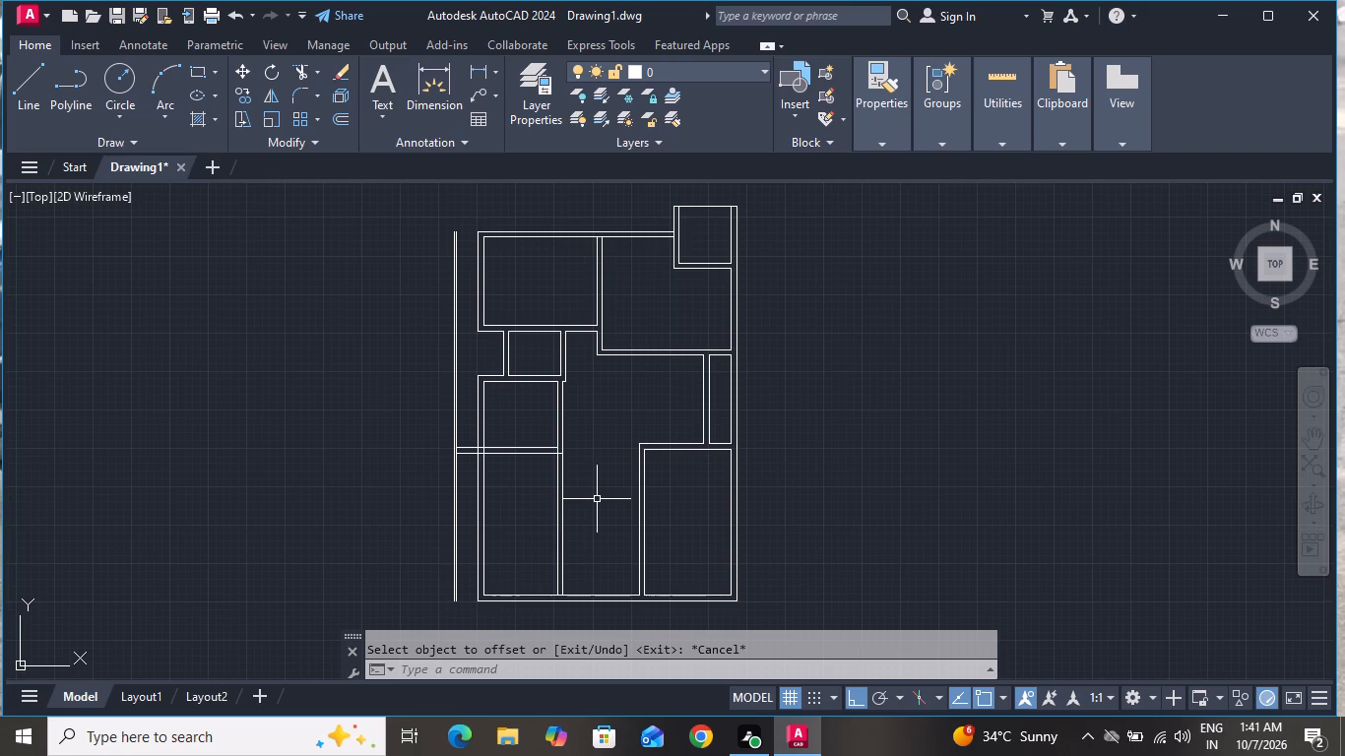
Offset the outer line of the top outer wall 3' upward.
scroll(597, 500, "down", 2)
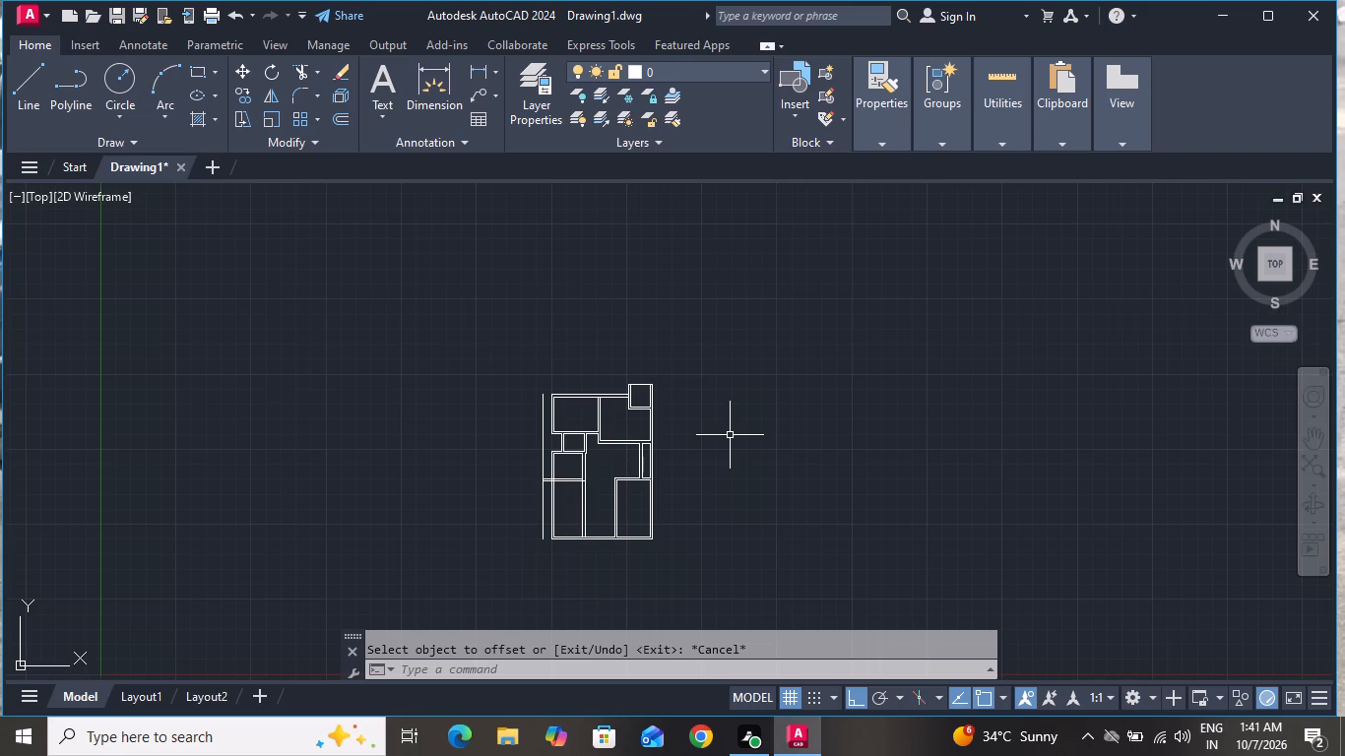
type("o")
key("space")
type("3'")
key("Return")
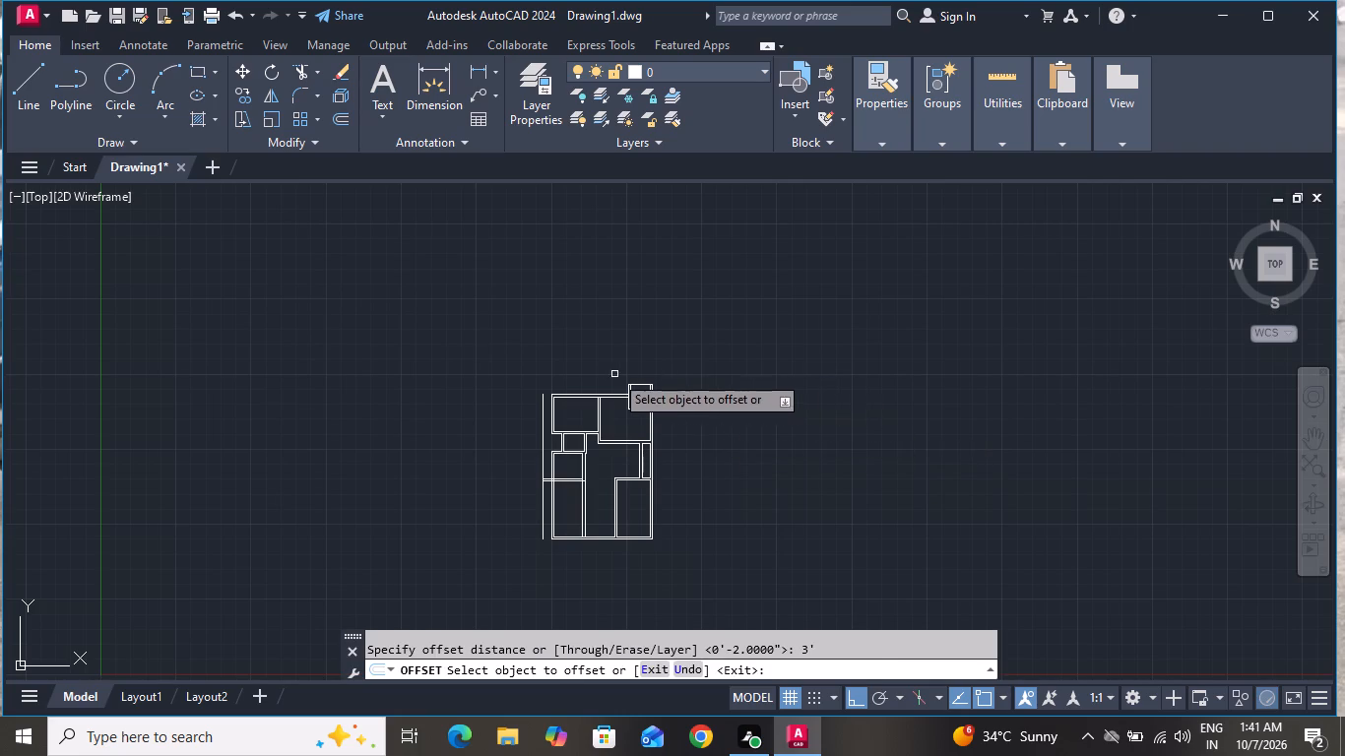
scroll(574, 384, "up", 3)
left_click(608, 426)
left_click(628, 354)
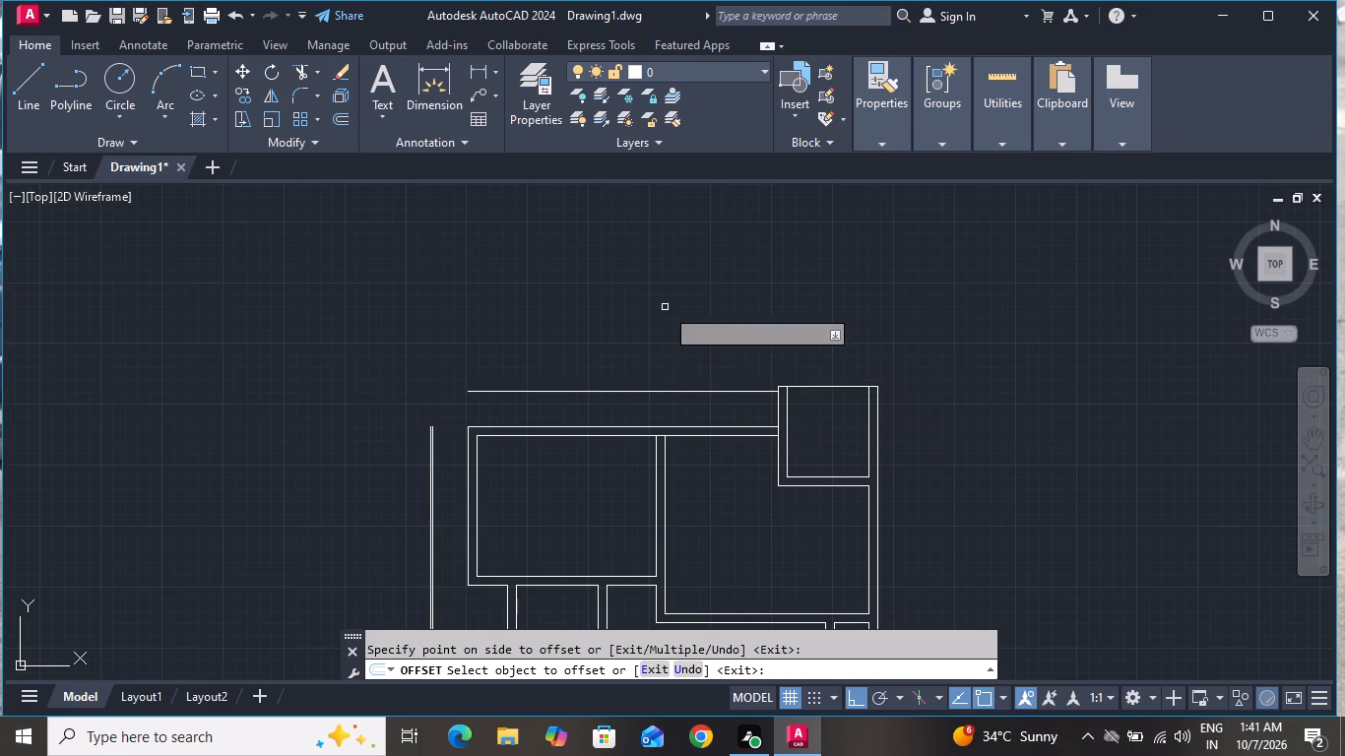
right_click(662, 349)
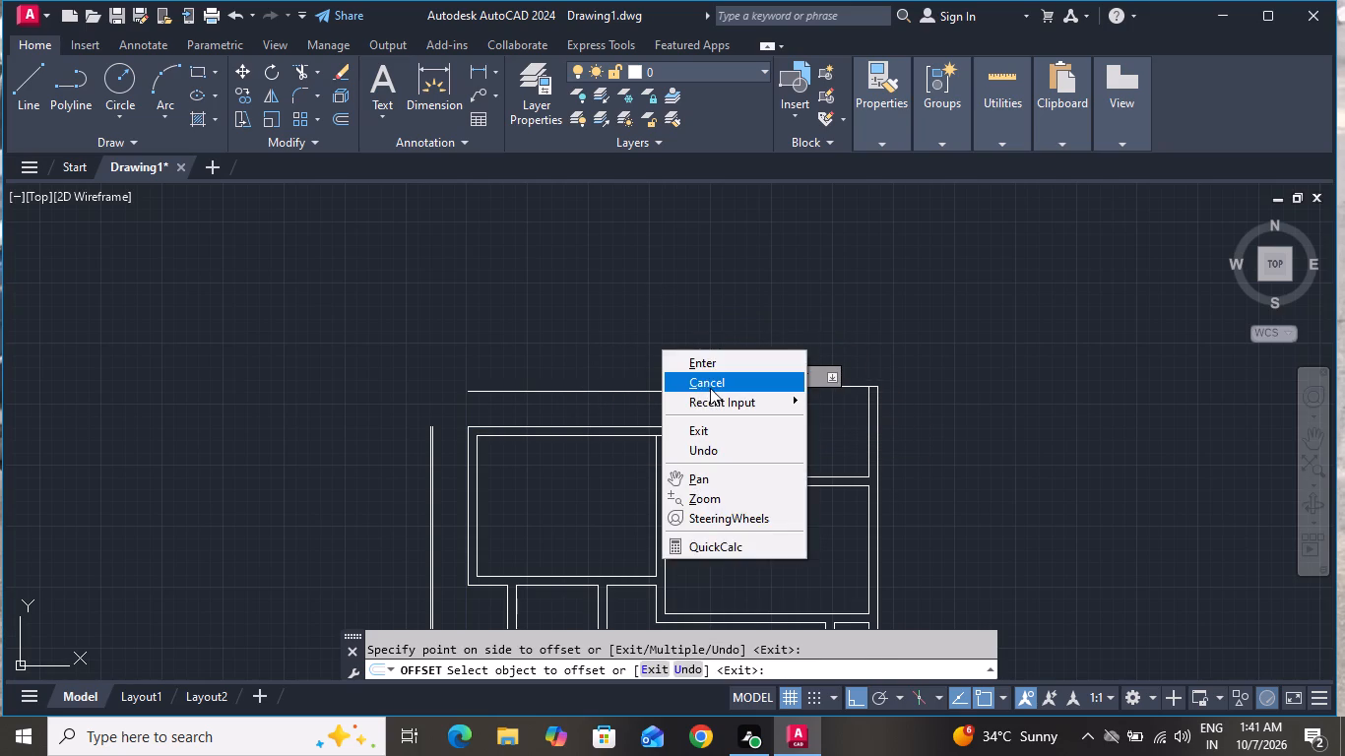
left_click(710, 388)
Offset the line 3' above the top outer wall 2" upward.
type("o 2")
key("shift+quotedbl")
key("Return")
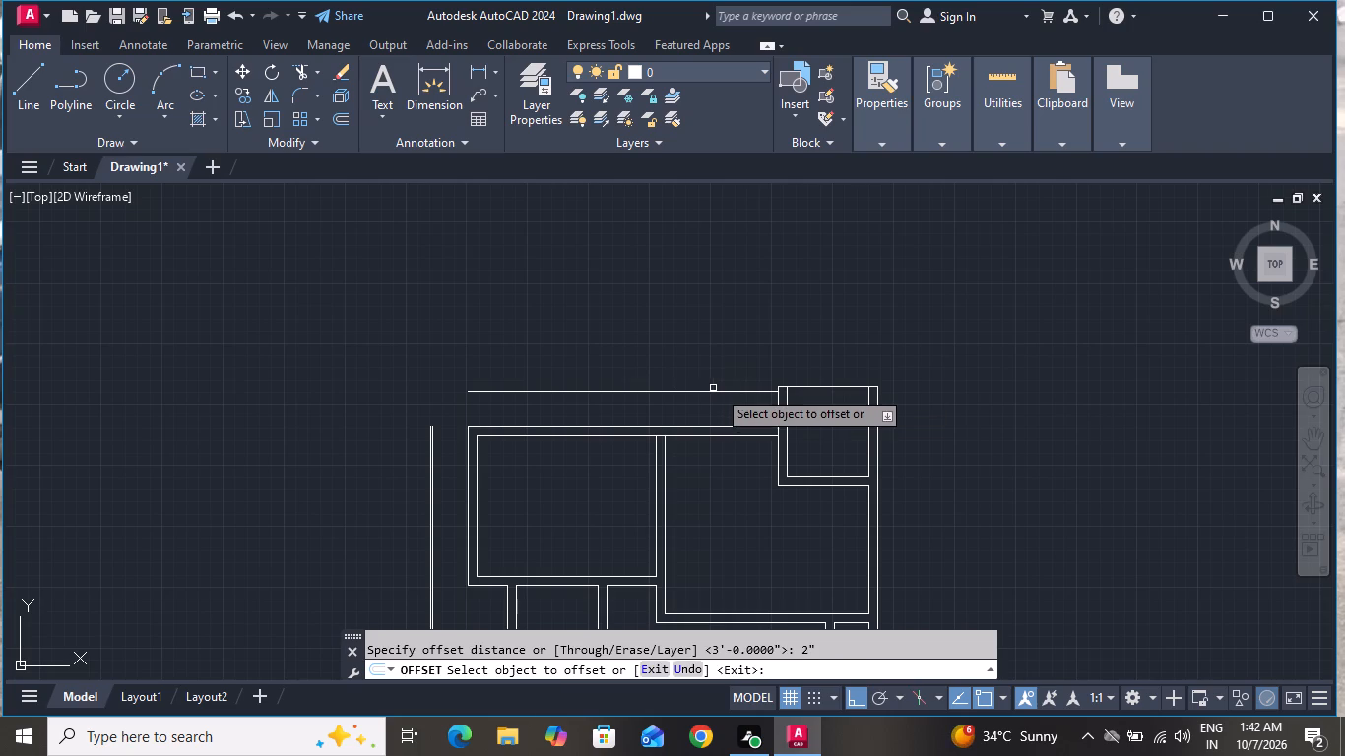
scroll(730, 396, "up", 3)
left_click(739, 373)
left_click(746, 350)
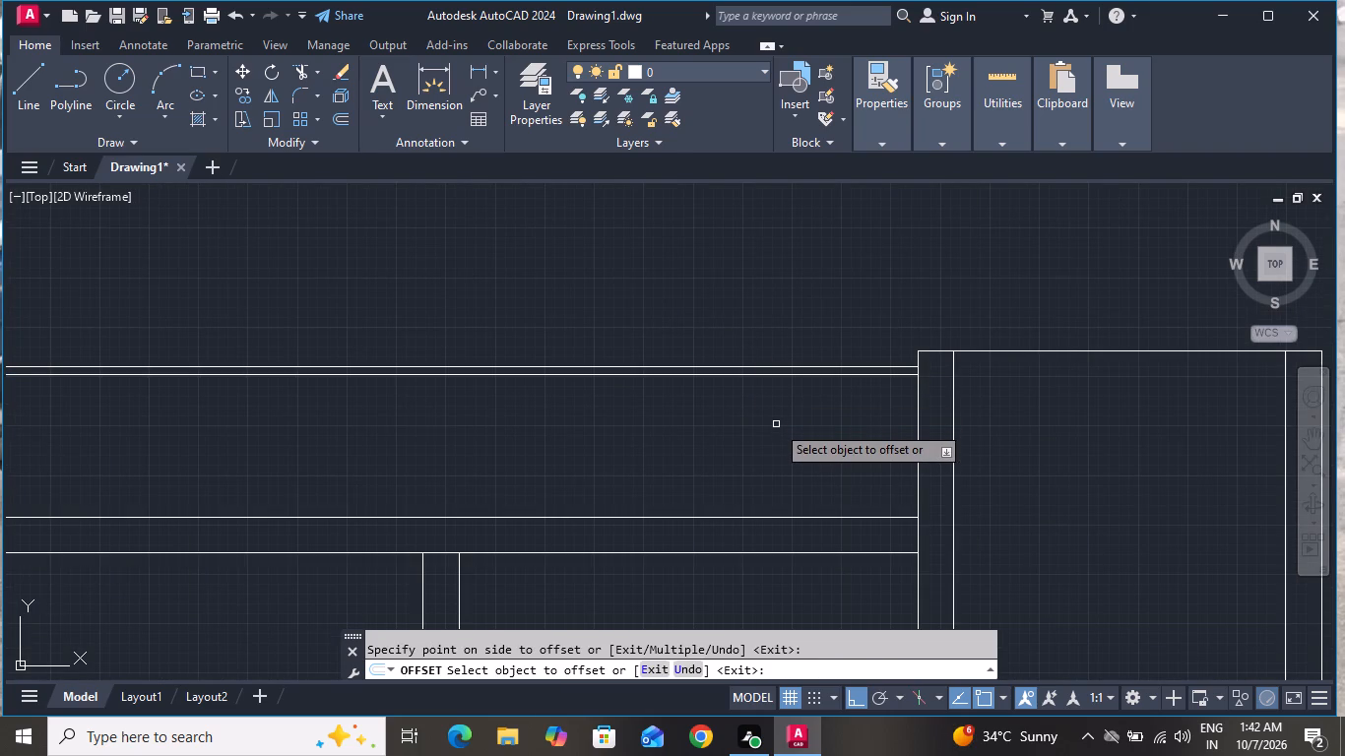
scroll(781, 393, "down", 4)
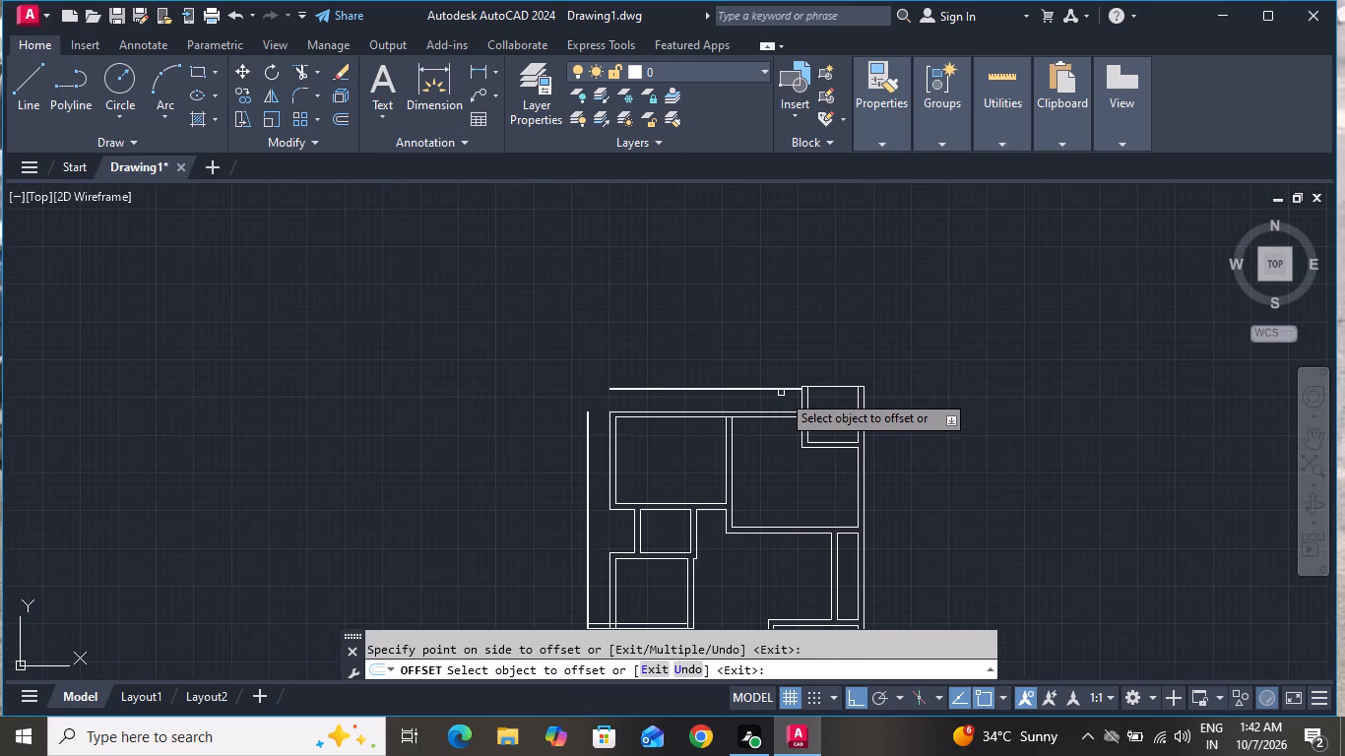
scroll(845, 383, "up", 2)
scroll(845, 383, "down", 2)
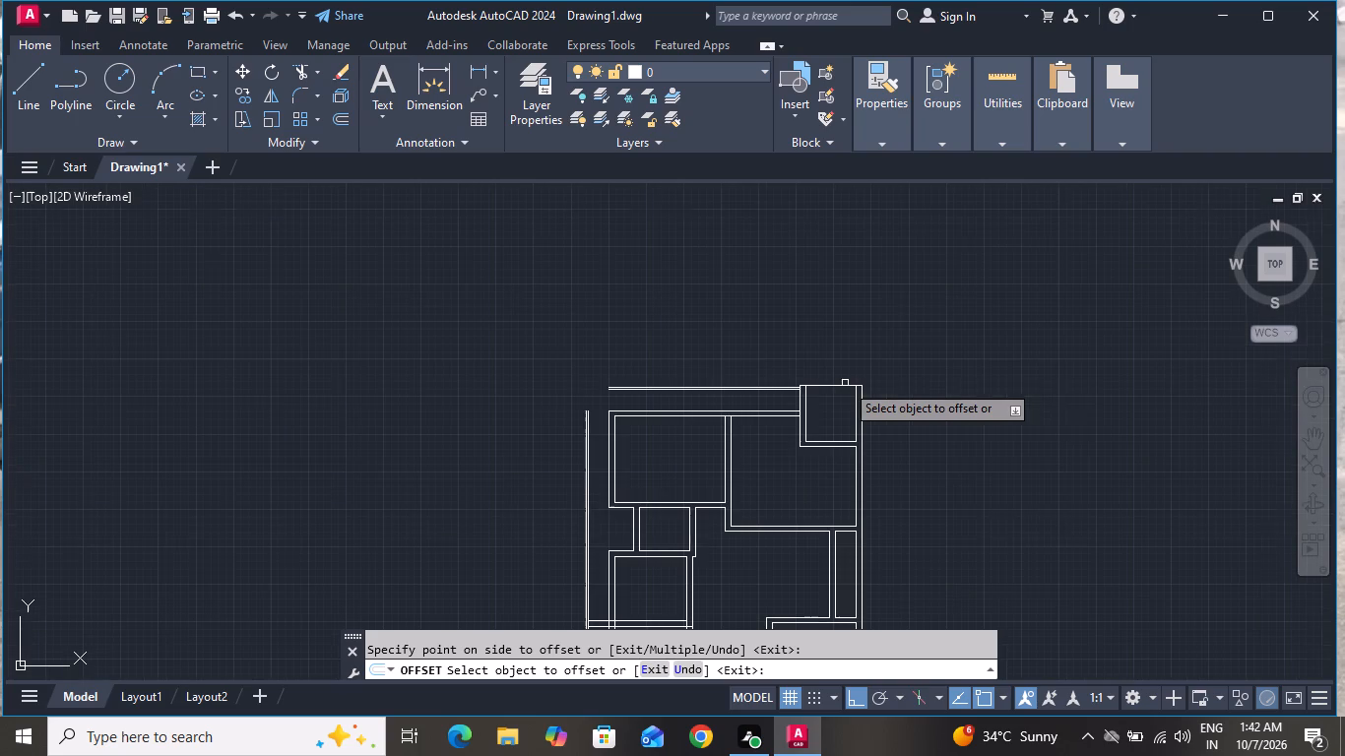
right_click(915, 390)
left_click(969, 420)
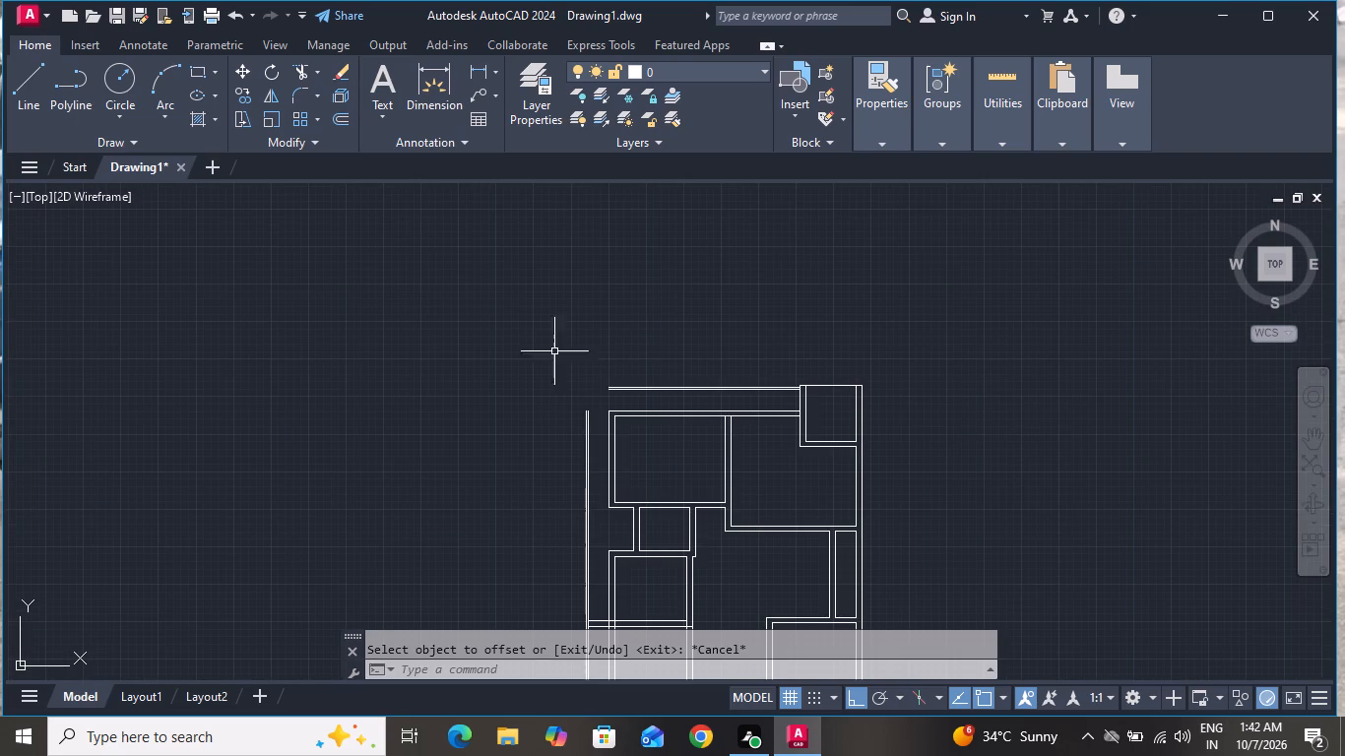
Fillet the inner and outer lines of the left and top offset pairs into a square upper-left corner.
left_click(294, 94)
scroll(636, 421, "up", 3)
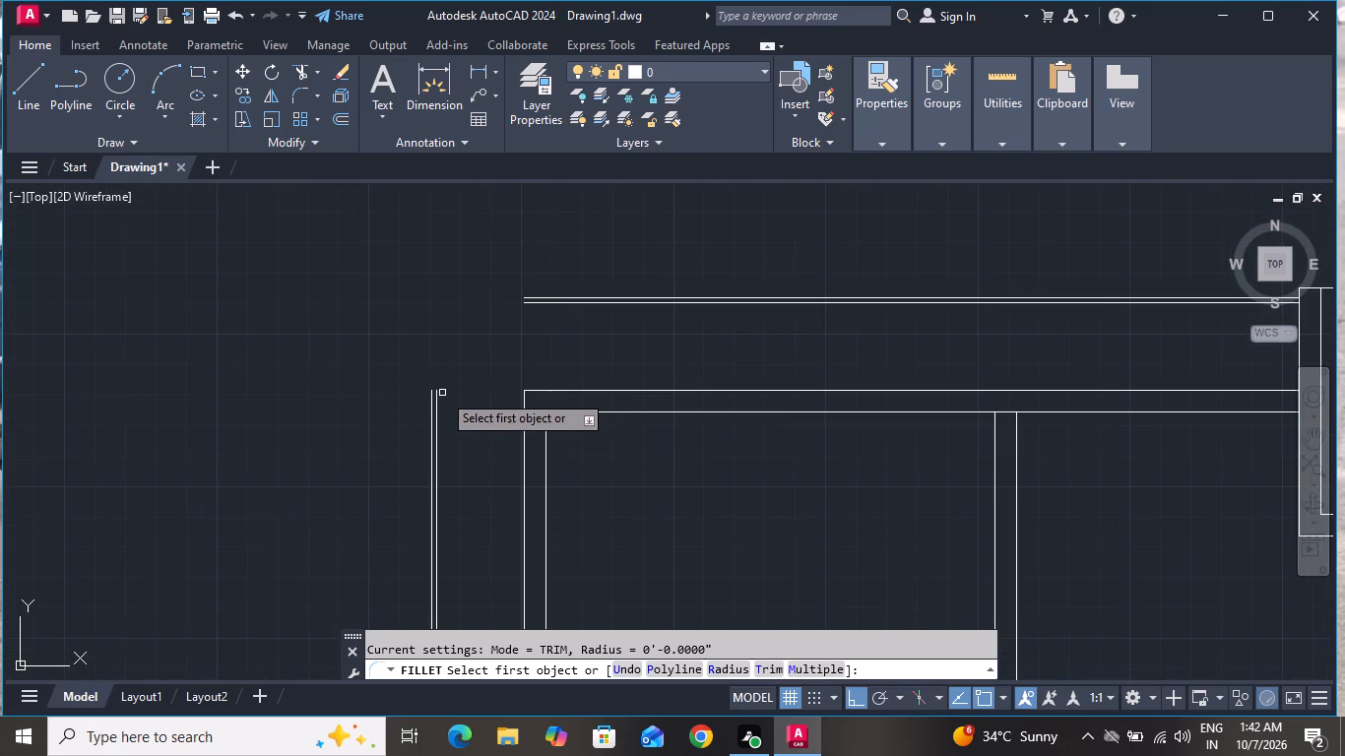
scroll(440, 395, "up", 1)
left_click(433, 406)
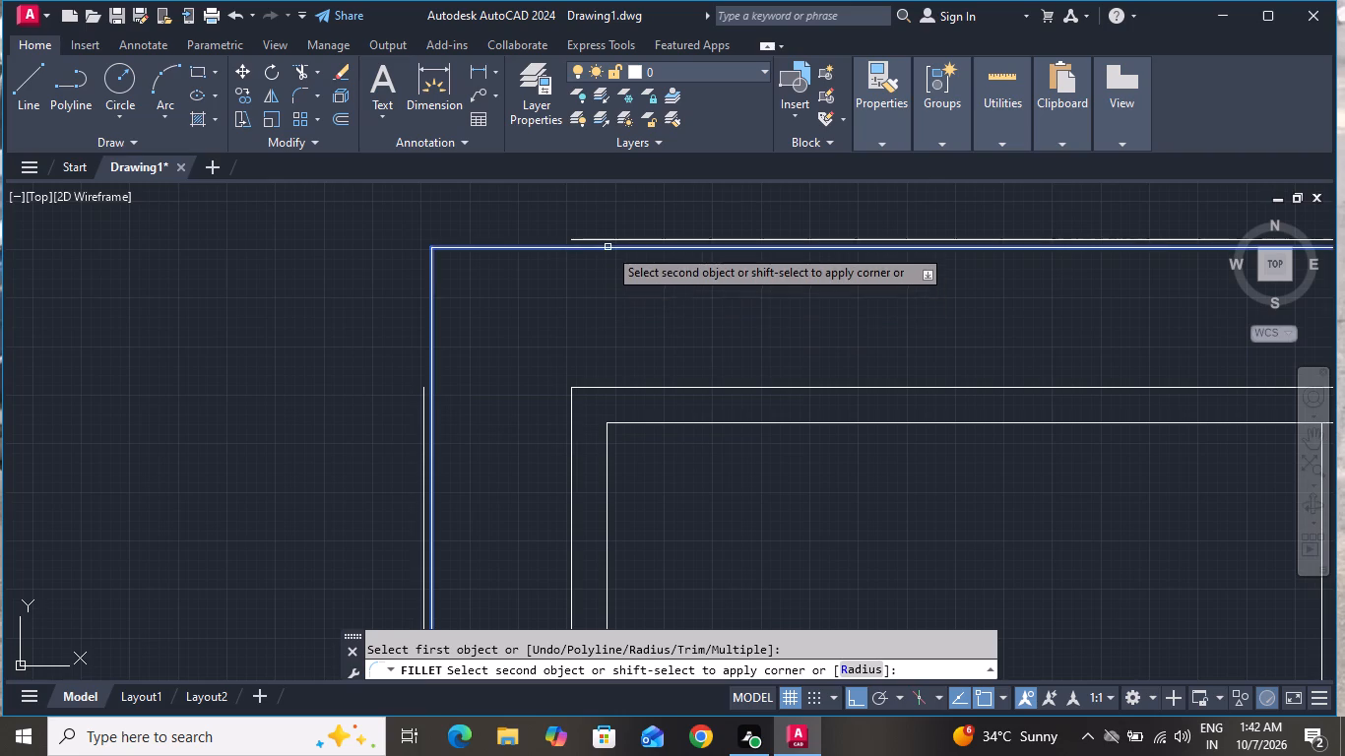
left_click(608, 247)
left_click(300, 85)
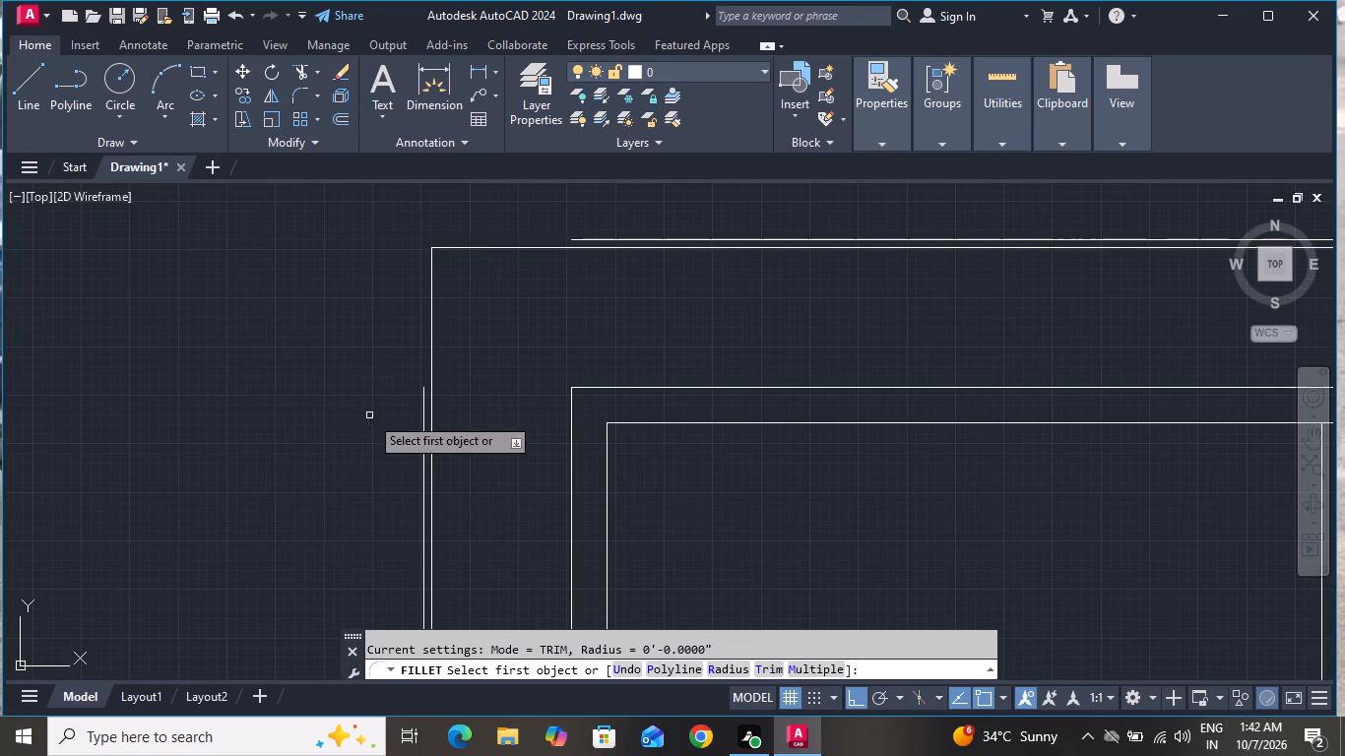
left_click(421, 395)
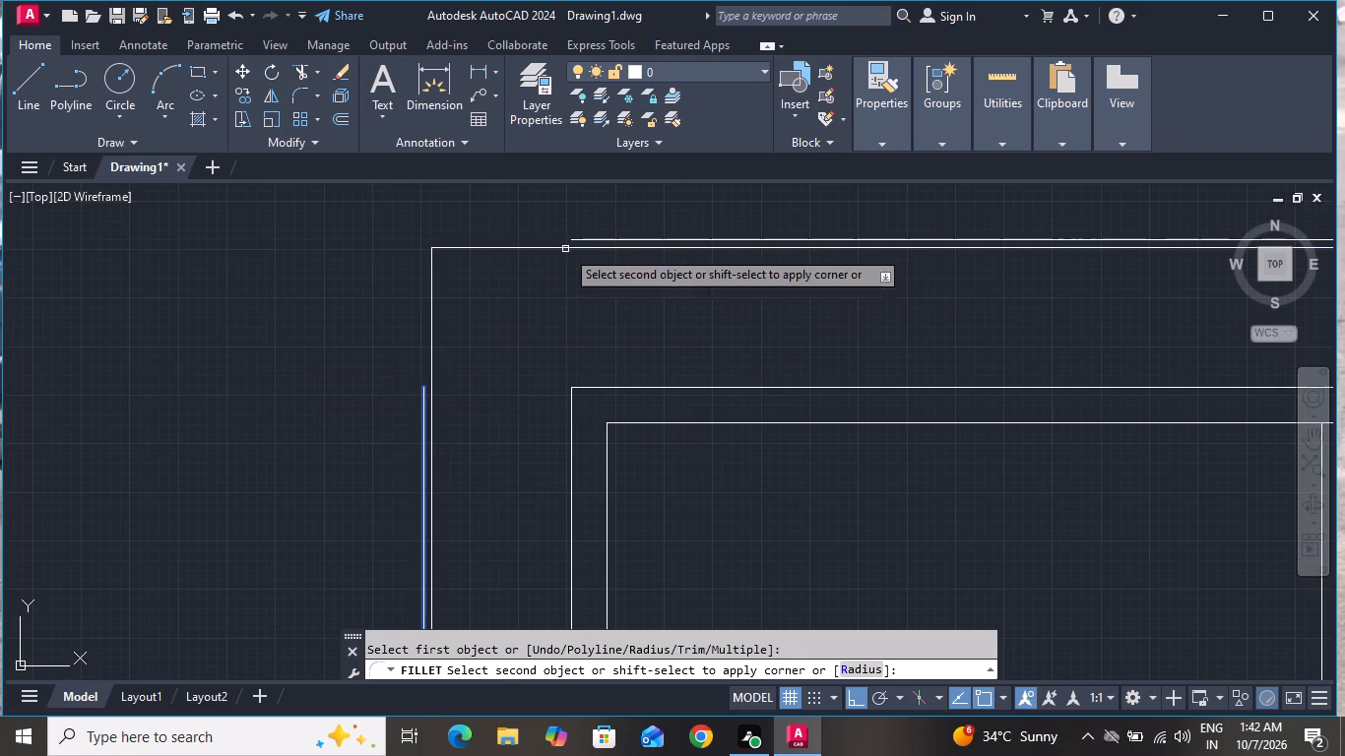
left_click(585, 241)
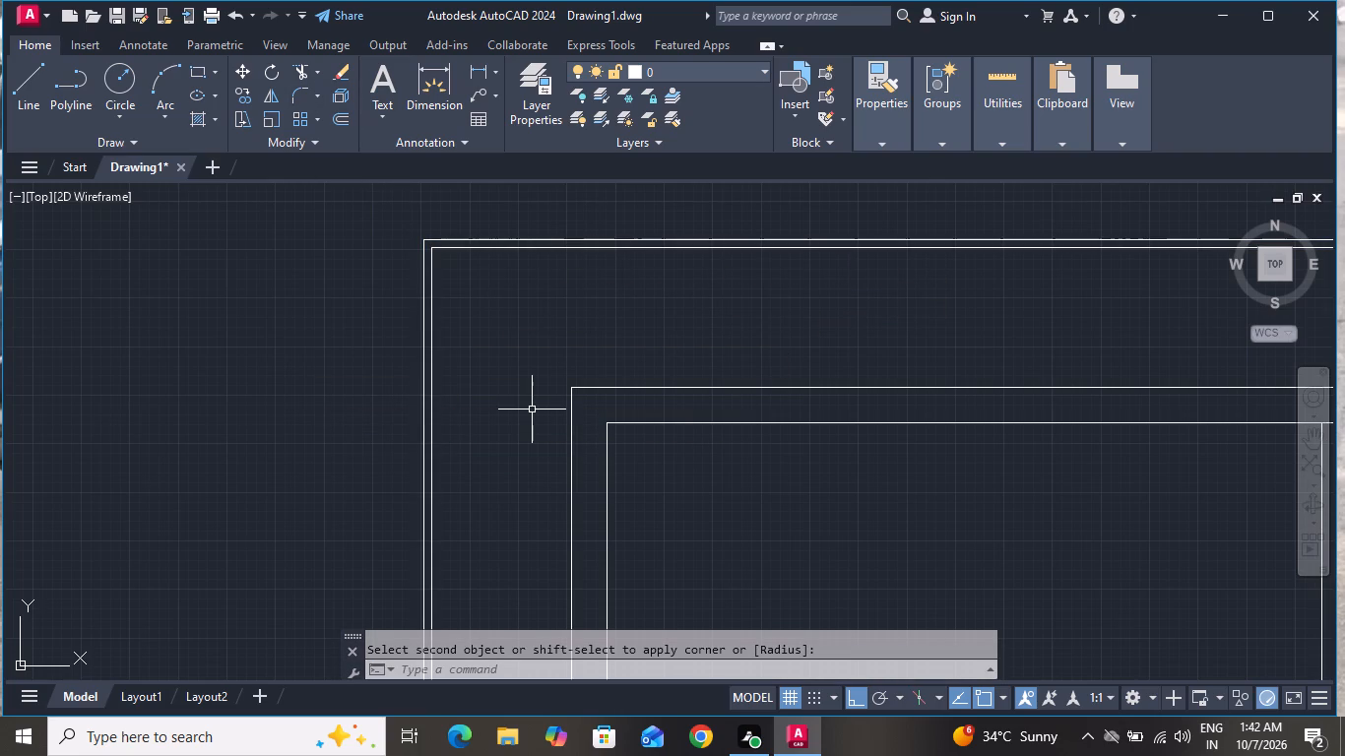
Offset the outer line of the bottom outer wall 3'11" downward.
scroll(532, 409, "down", 1)
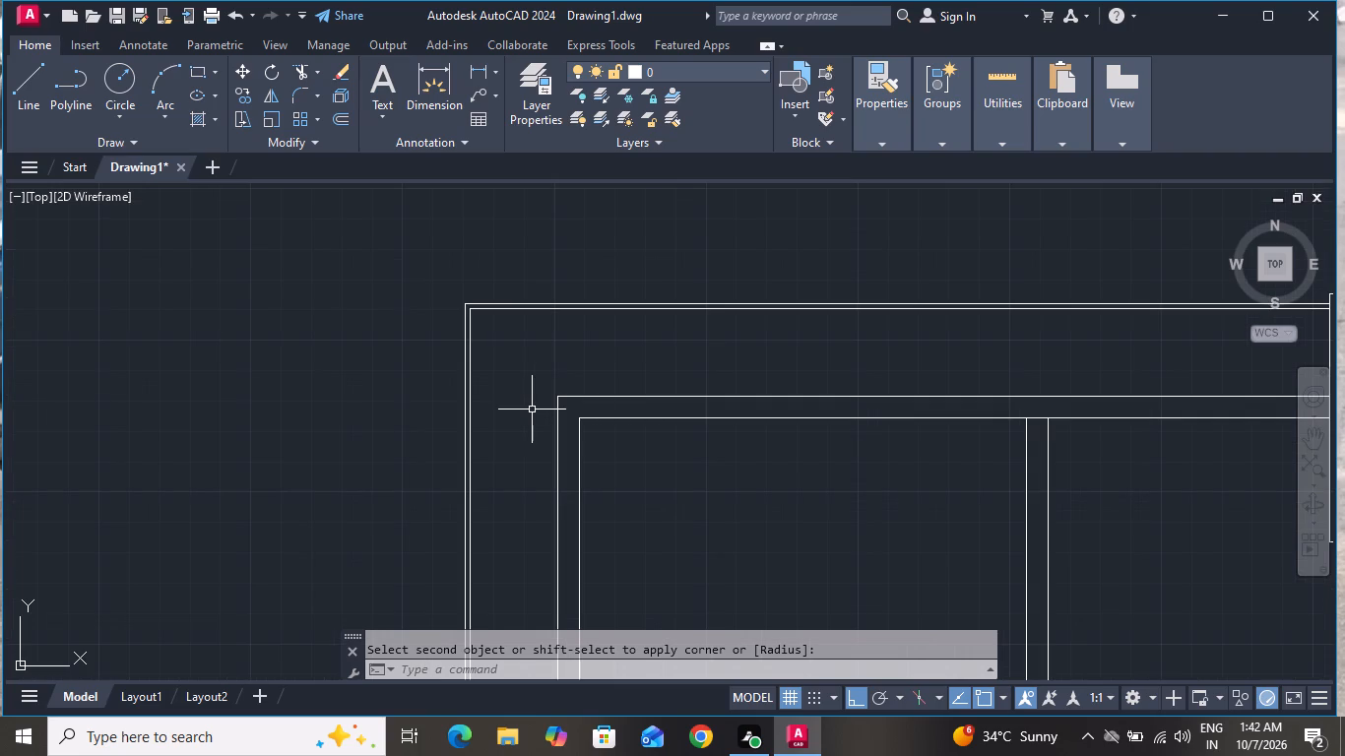
type("o")
key("space")
type("3'")
type("11")
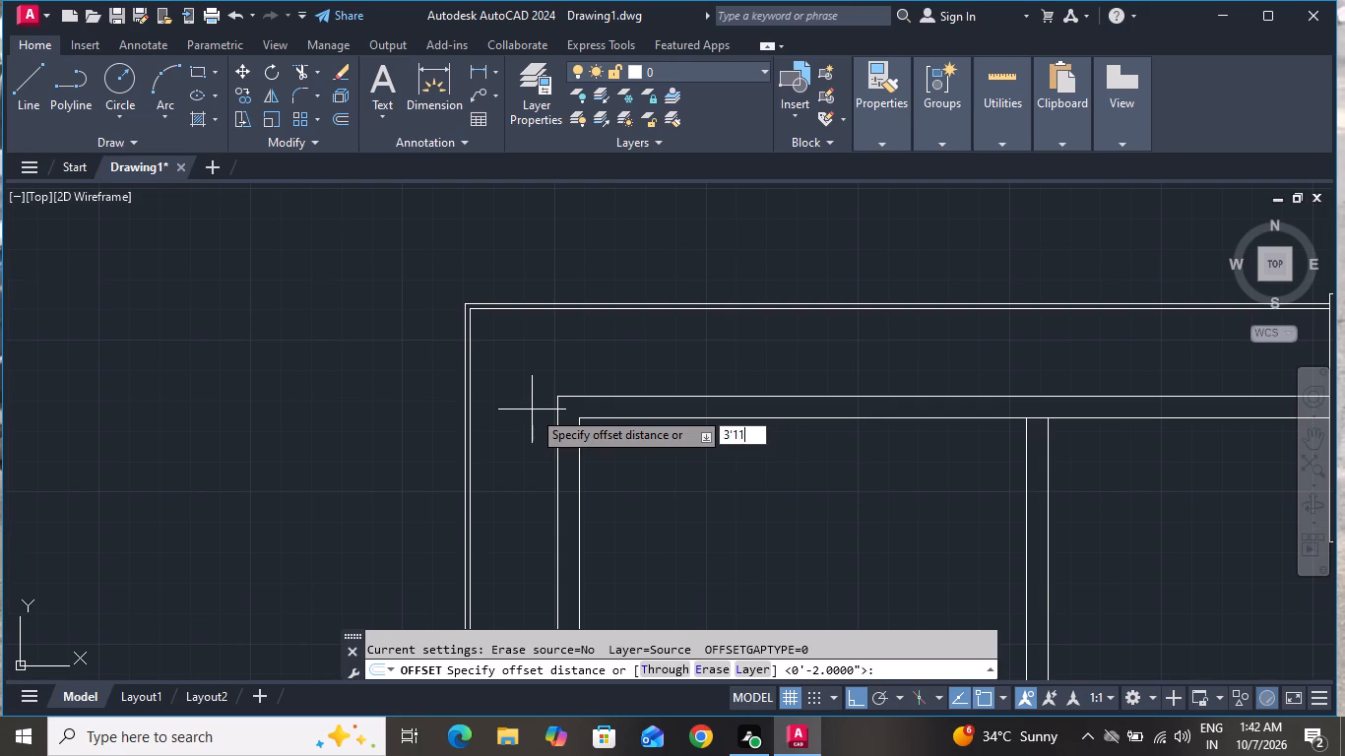
key("shift+quotedbl")
key("Return")
scroll(598, 356, "down", 3)
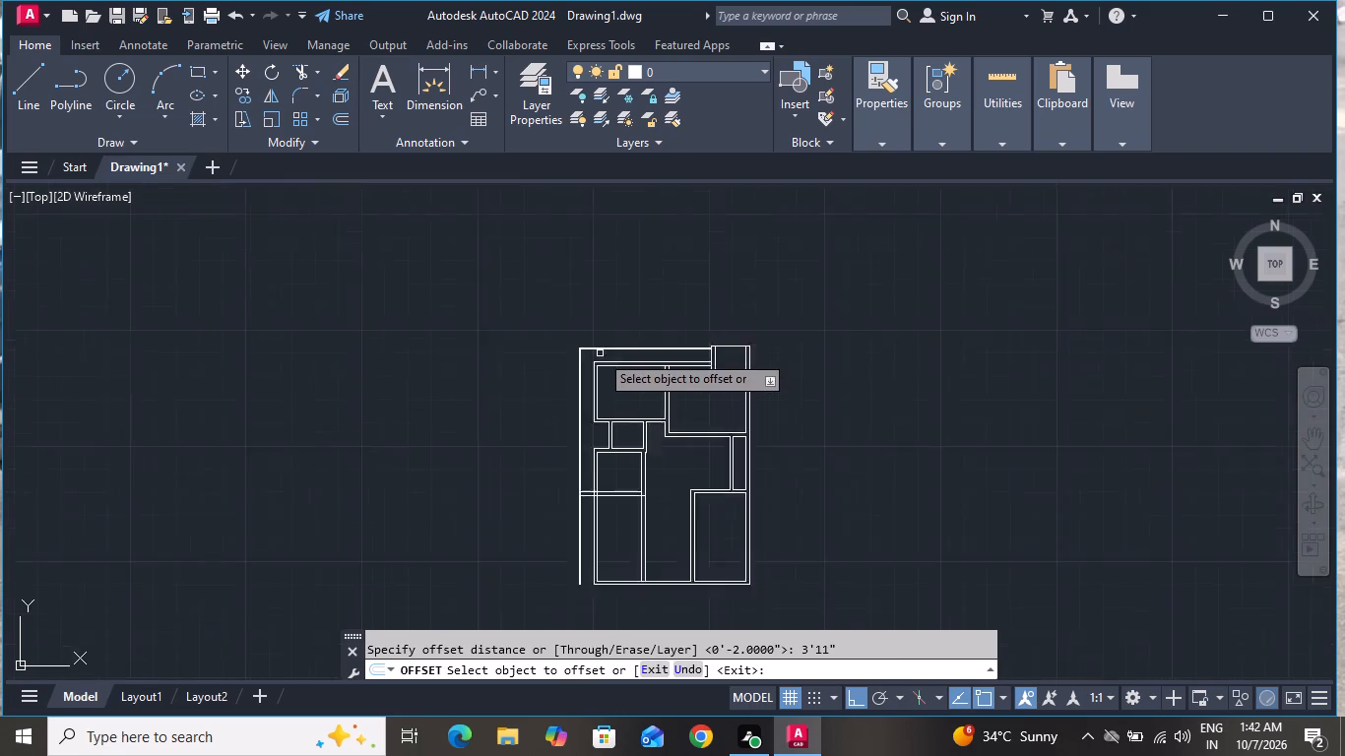
scroll(600, 352, "down", 2)
scroll(636, 487, "up", 3)
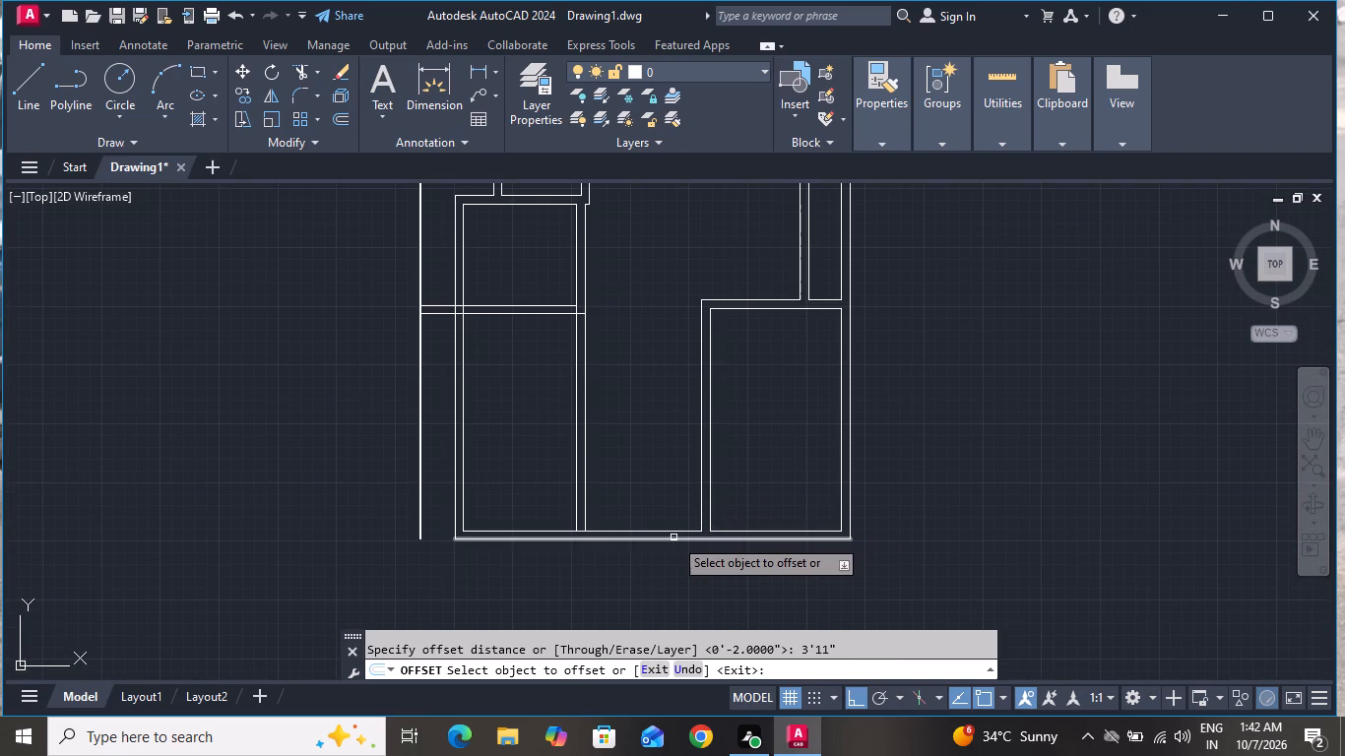
left_click(673, 538)
left_click(670, 590)
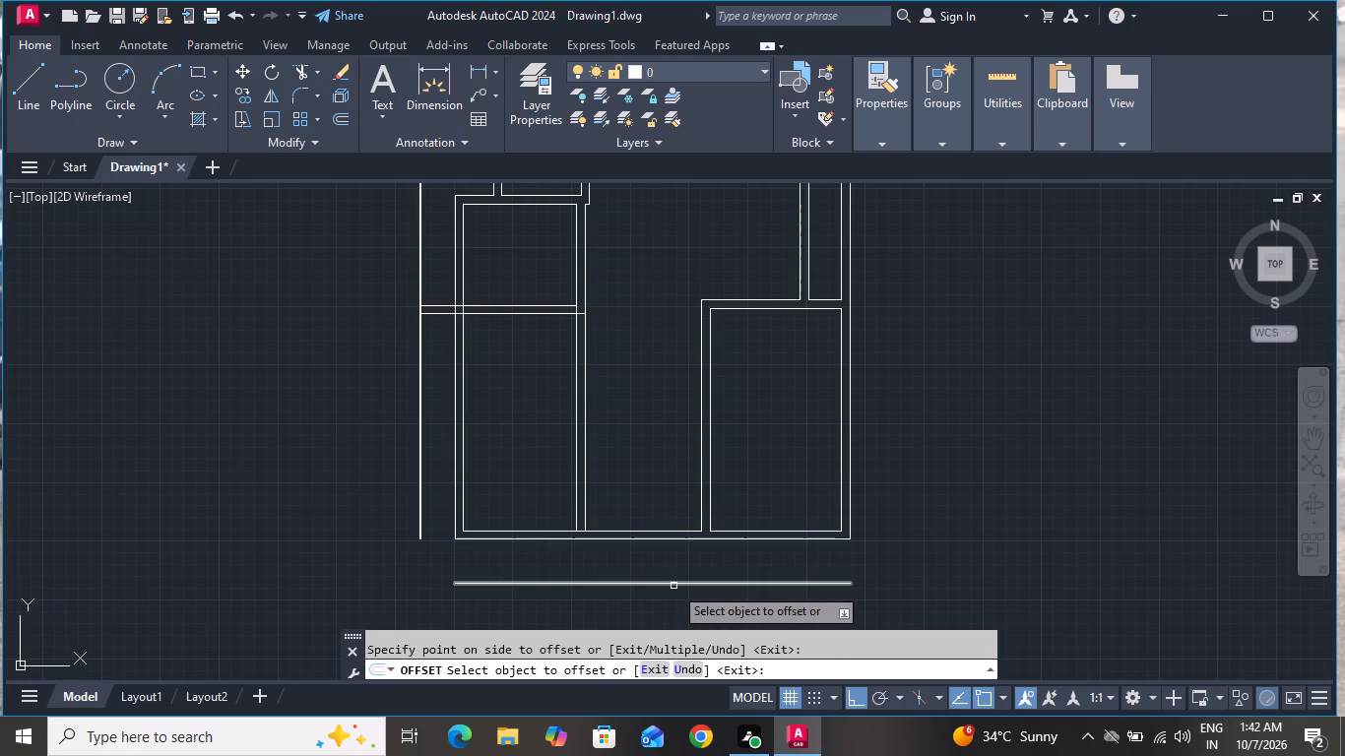
right_click(570, 552)
left_click(642, 366)
Offset the line below the bottom outer wall 2" downward.
type("o 2")
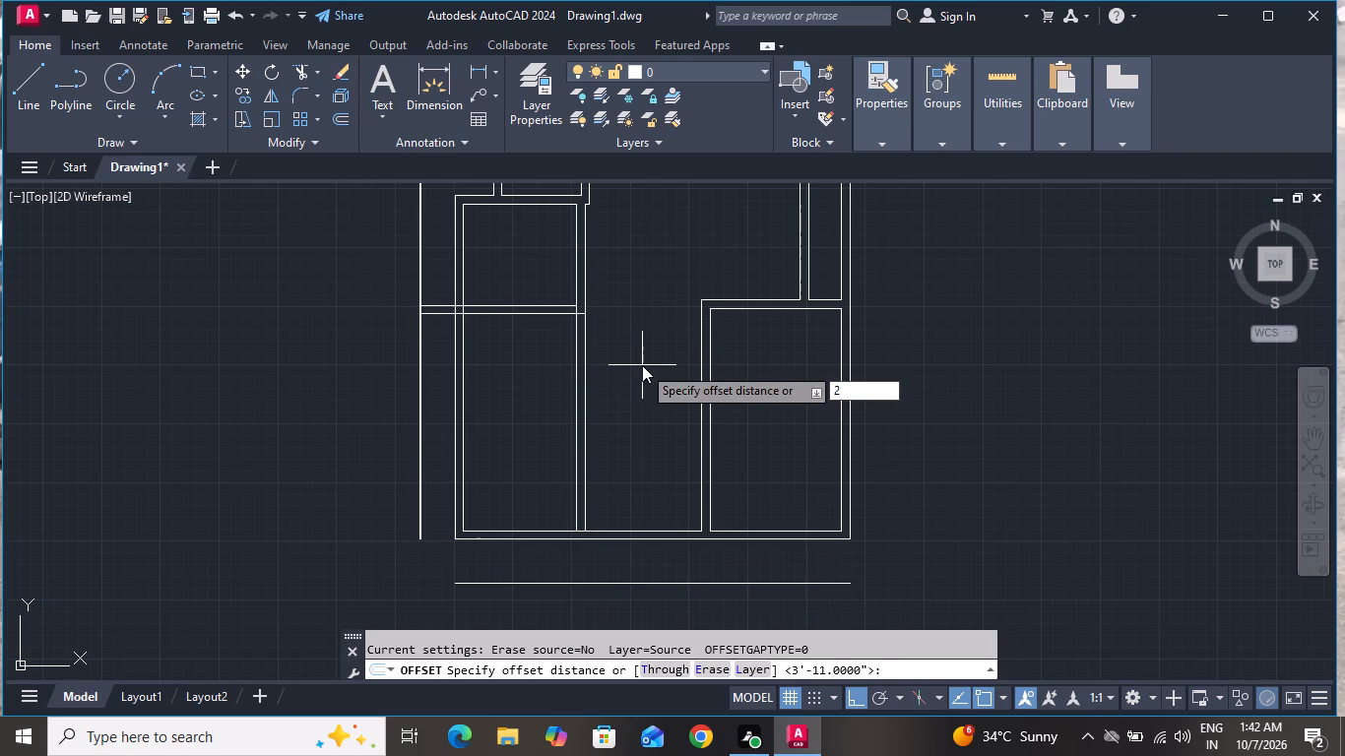
key("shift+quotedbl")
key("Return")
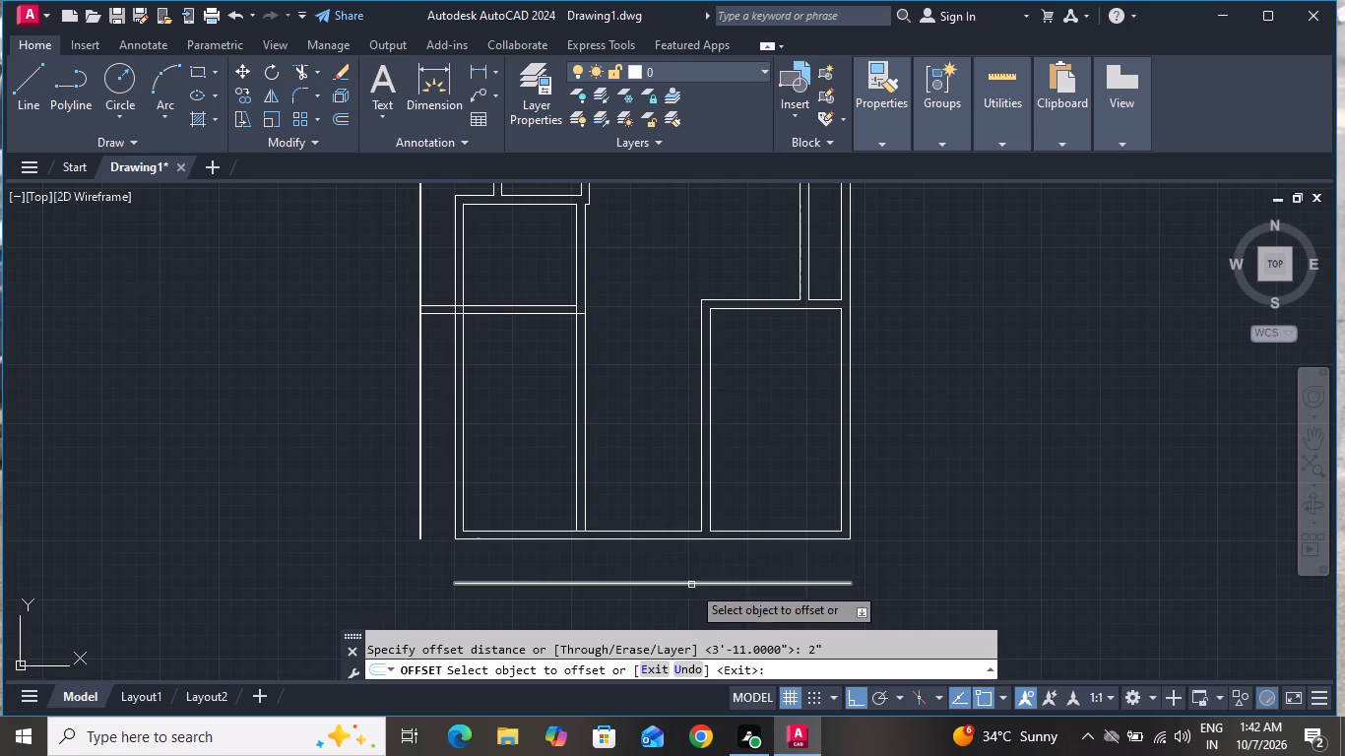
left_click(691, 584)
left_click(692, 611)
right_click(695, 607)
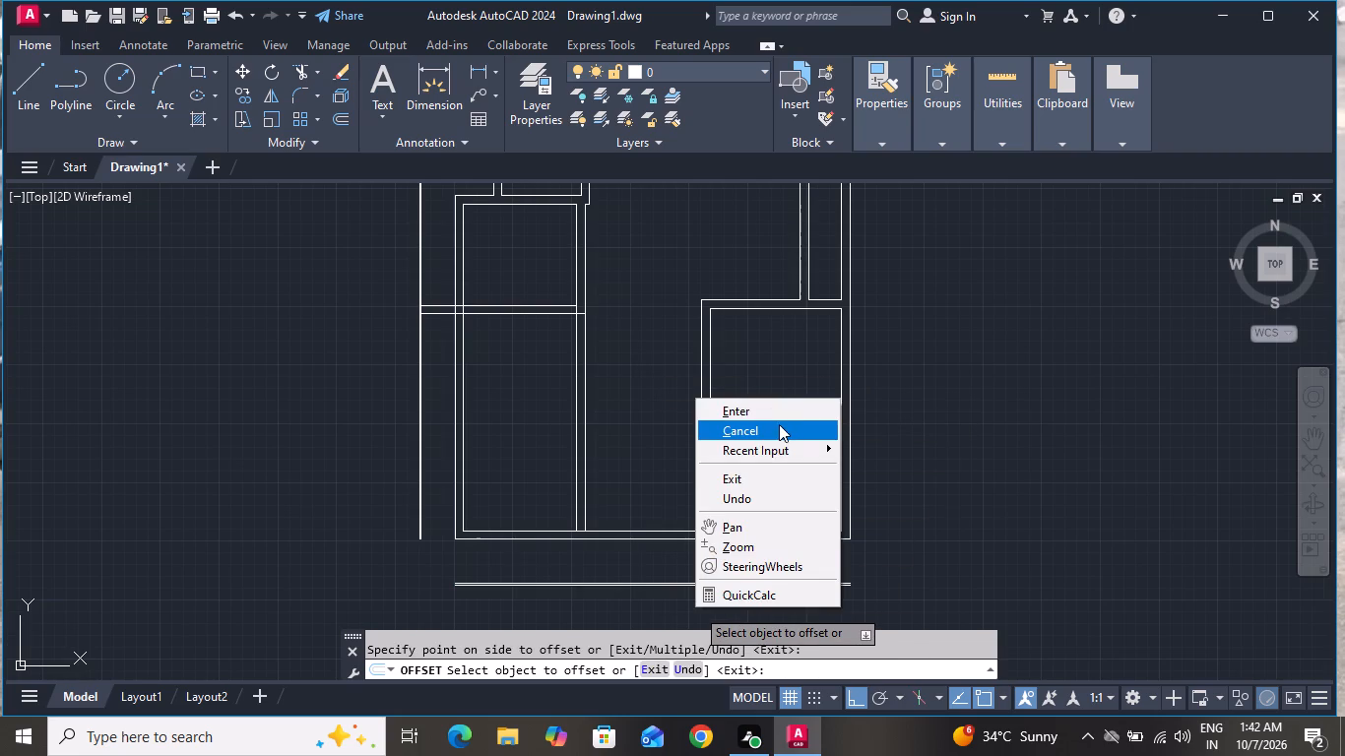
left_click(779, 424)
Fillet the inner and outer lines of the left and bottom offset pairs into a square lower-left corner.
left_click(286, 86)
left_click(295, 90)
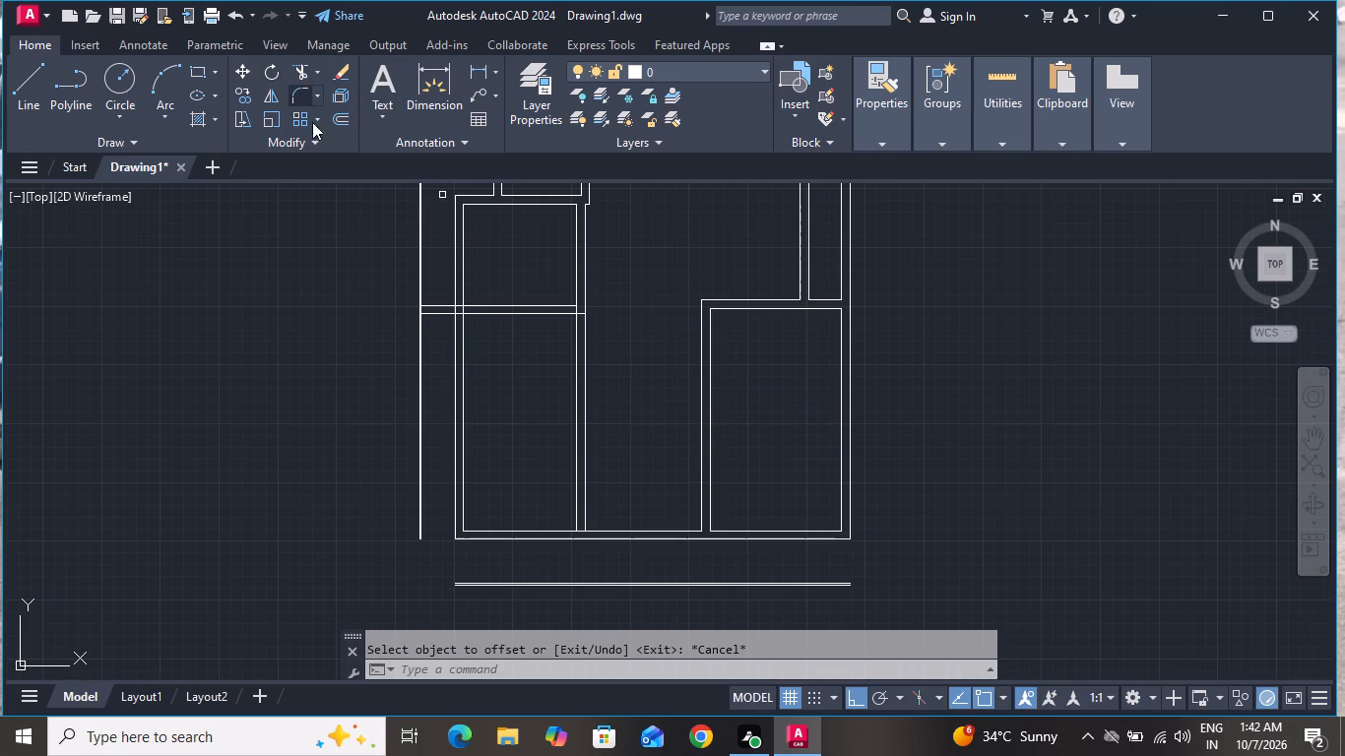
scroll(426, 565, "up", 5)
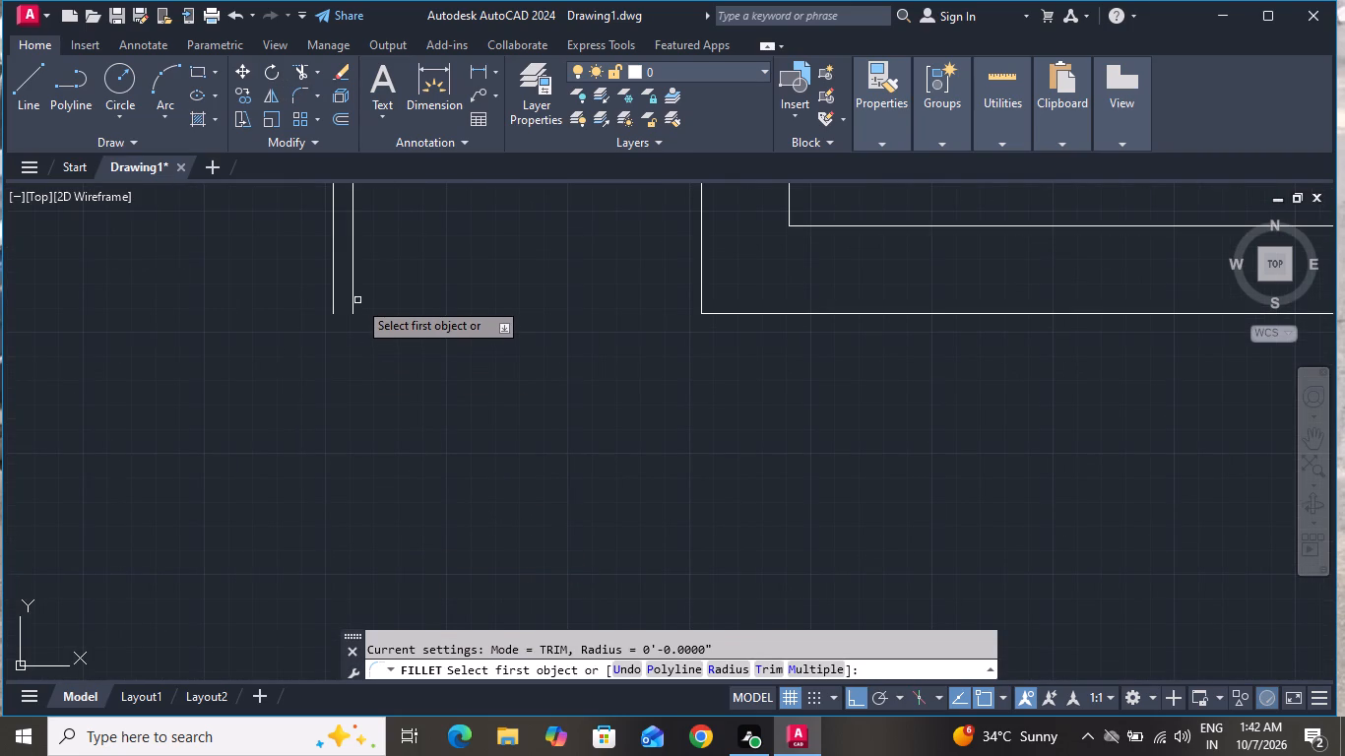
left_click(354, 299)
scroll(492, 346, "down", 3)
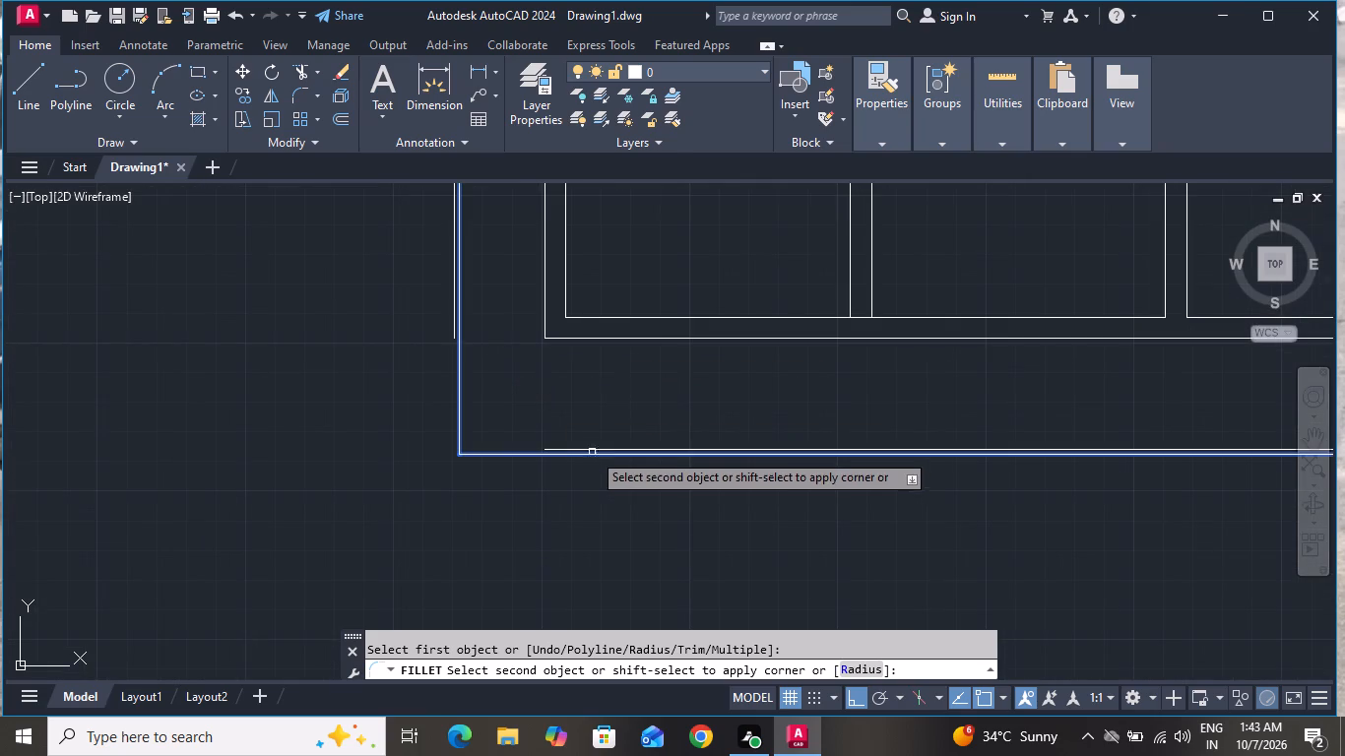
scroll(584, 447, "up", 1)
left_click(580, 454)
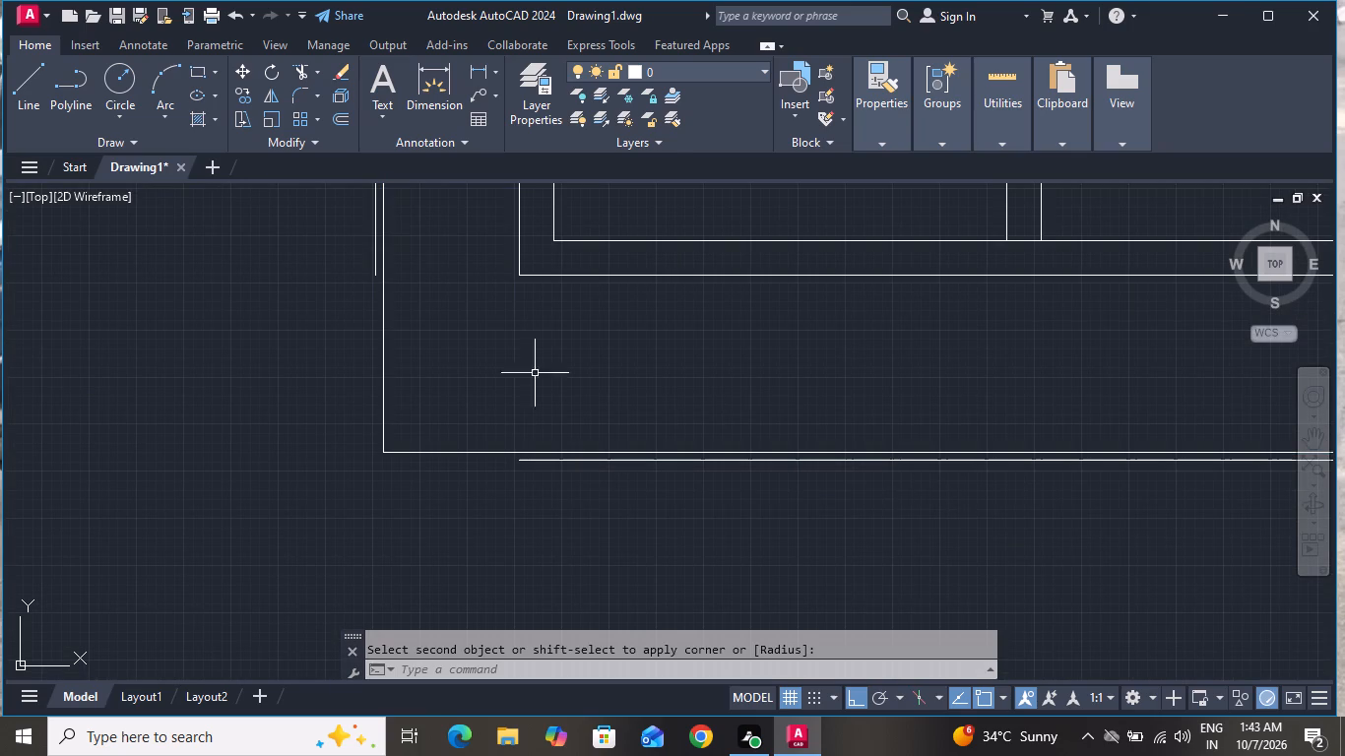
left_click(304, 98)
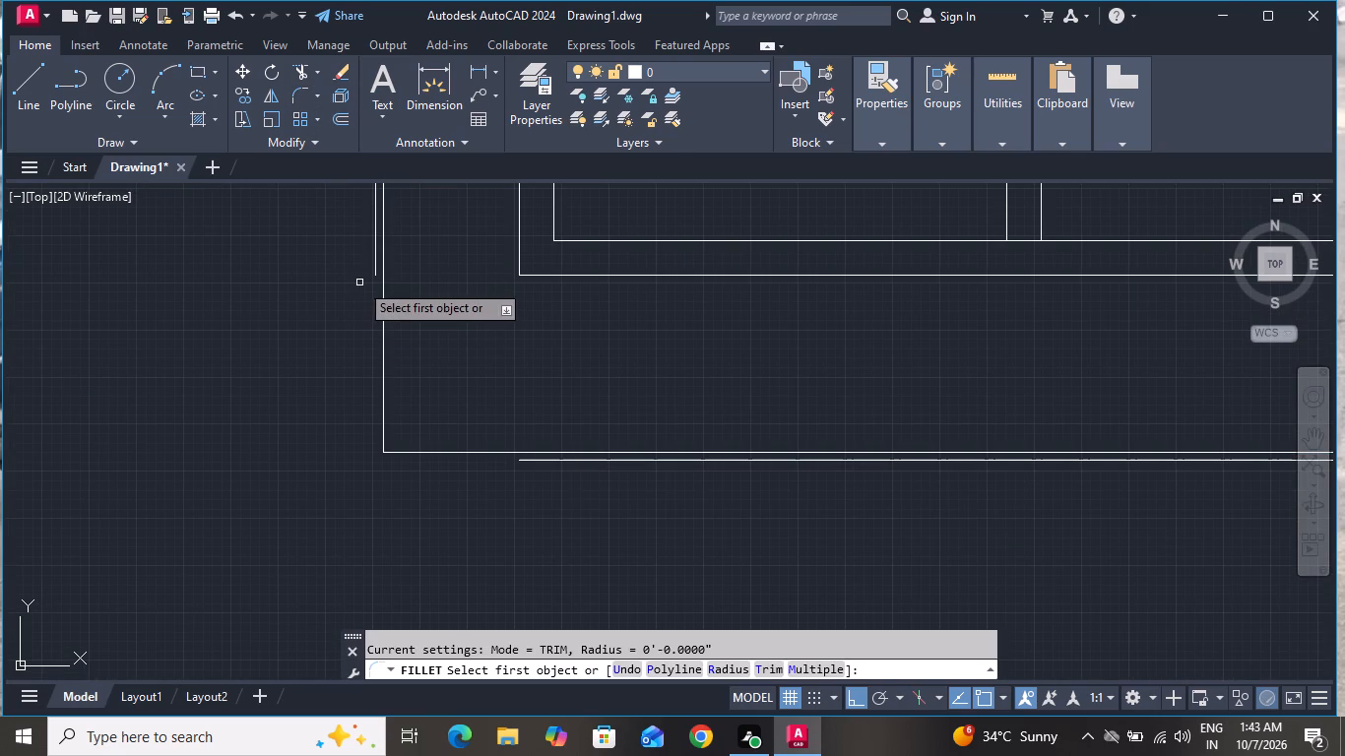
left_click(373, 268)
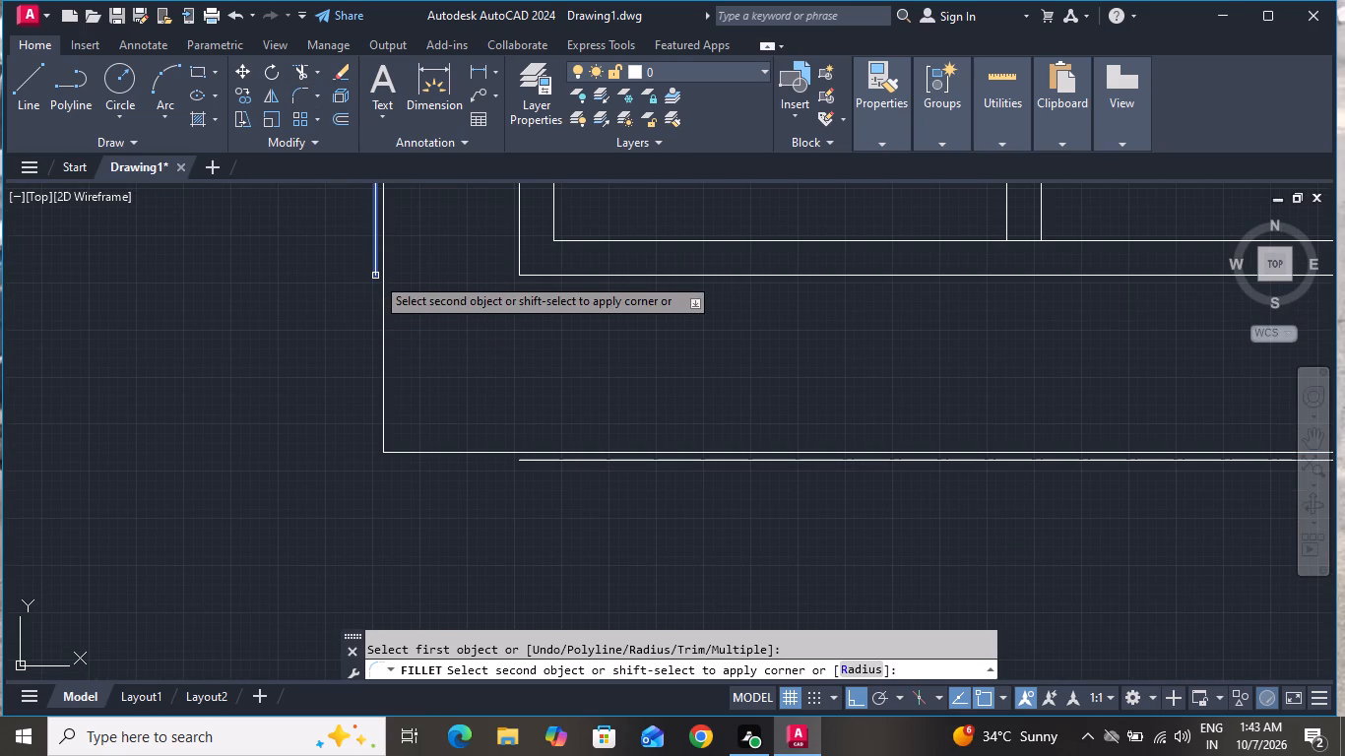
left_click(376, 260)
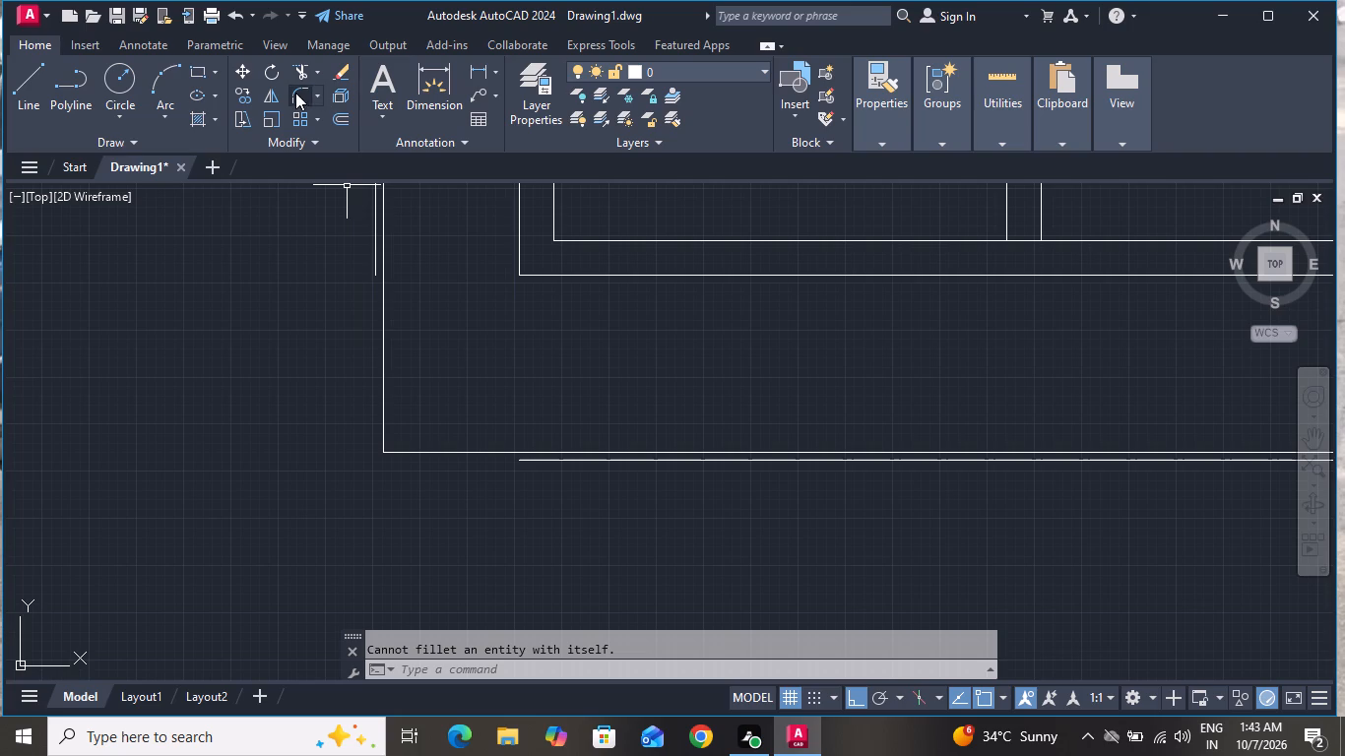
left_click(295, 93)
left_click(376, 263)
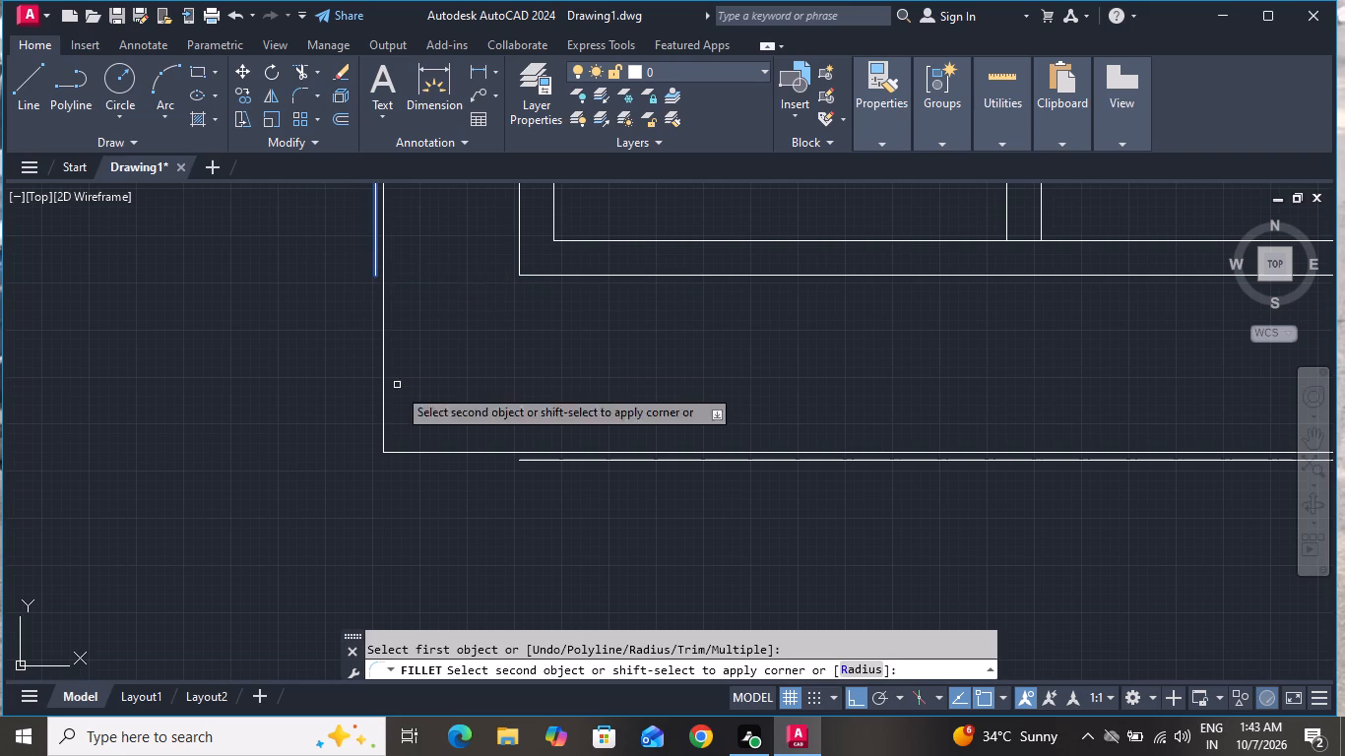
left_click(526, 462)
Draw two 2" vertical lines across the double line below the building, one near its left corner and one farther right.
scroll(405, 486, "up", 1)
scroll(403, 489, "down", 1)
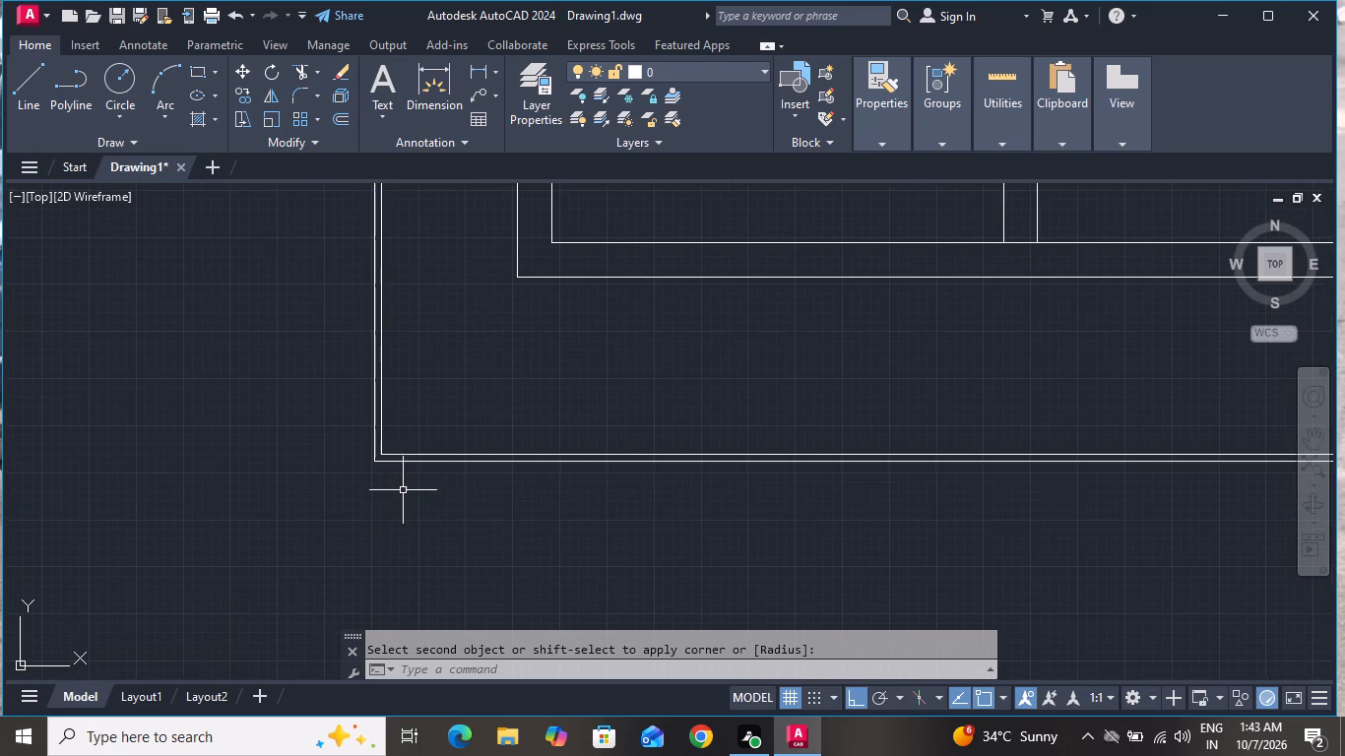
scroll(403, 490, "down", 1)
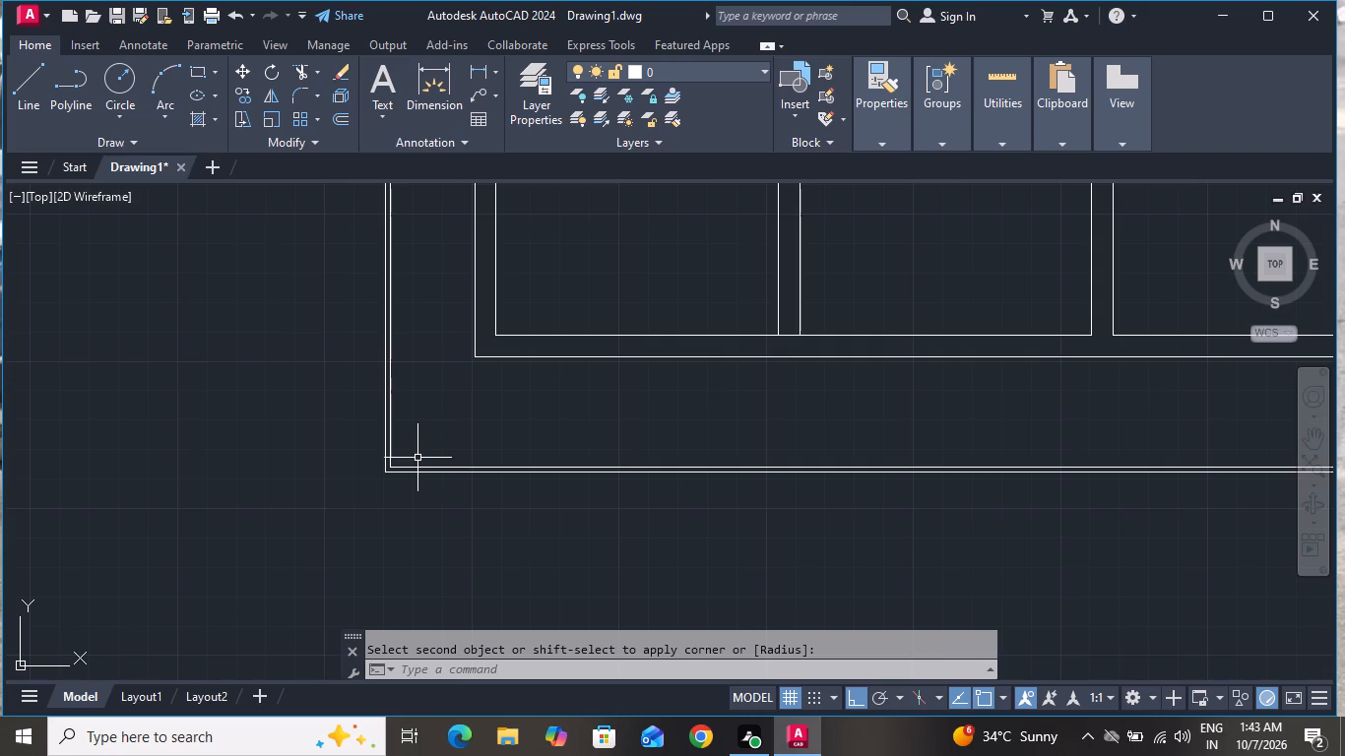
left_click(20, 83)
scroll(484, 497, "up", 3)
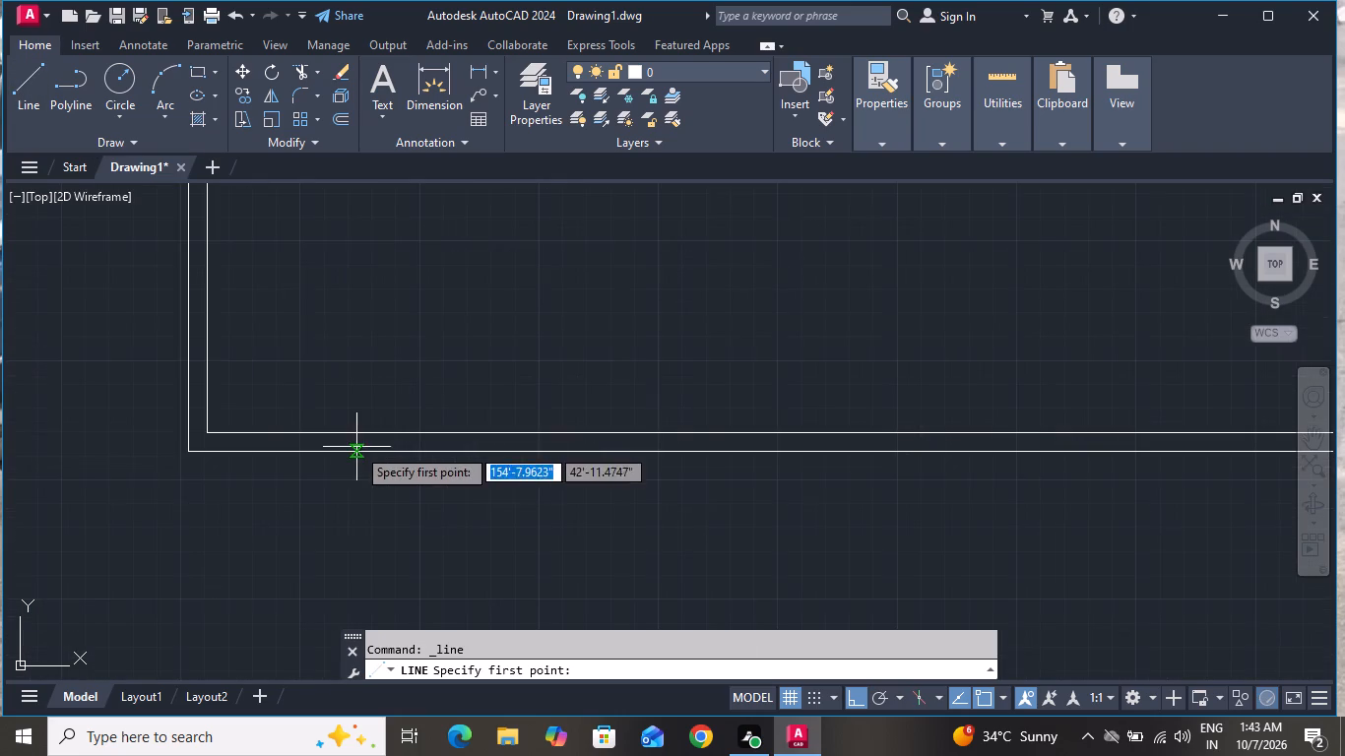
left_click(314, 434)
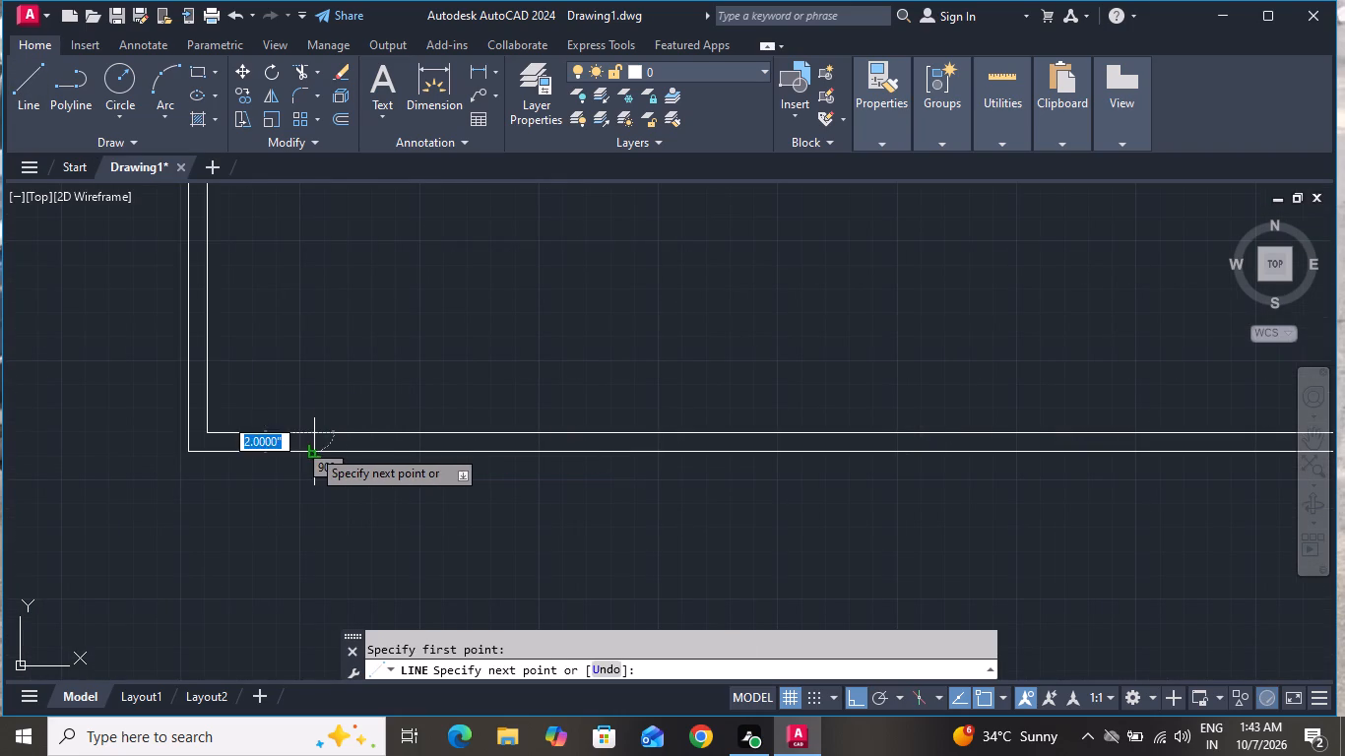
left_click(311, 448)
right_click(311, 448)
left_click(365, 483)
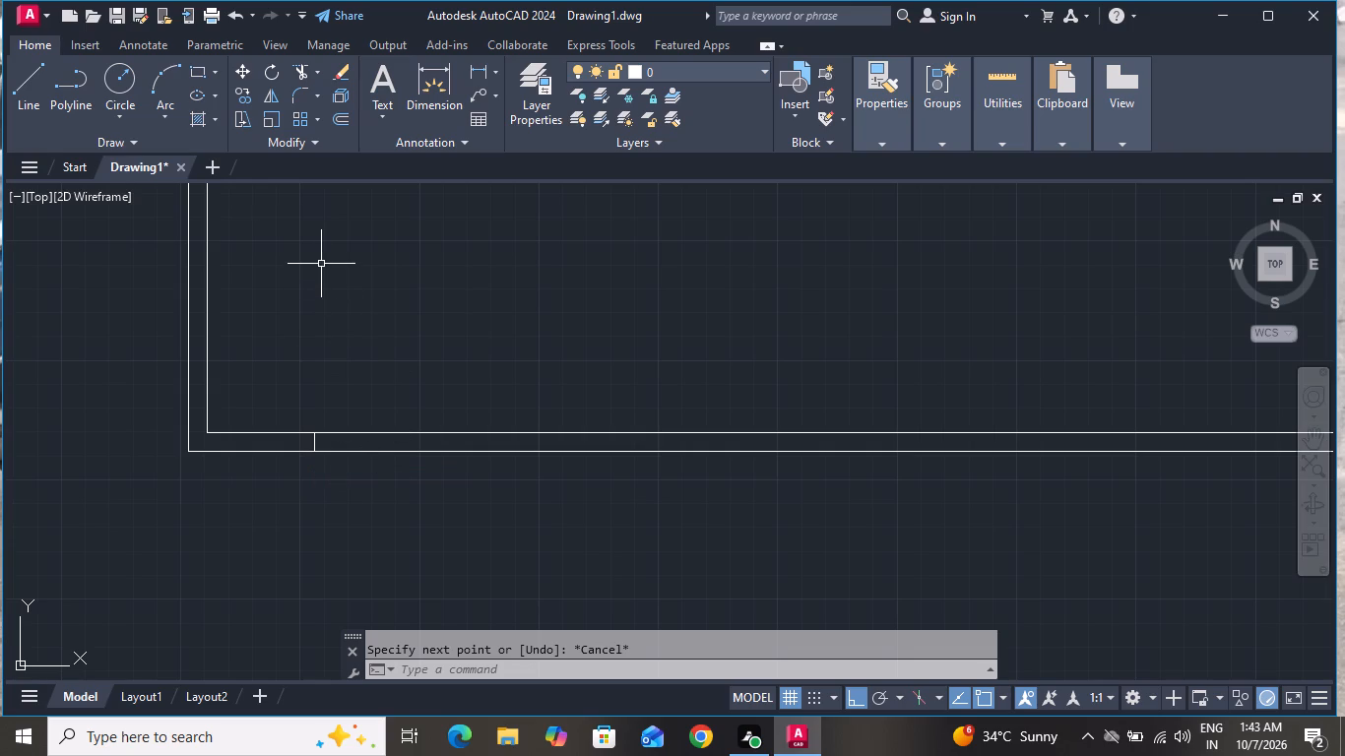
left_click(12, 87)
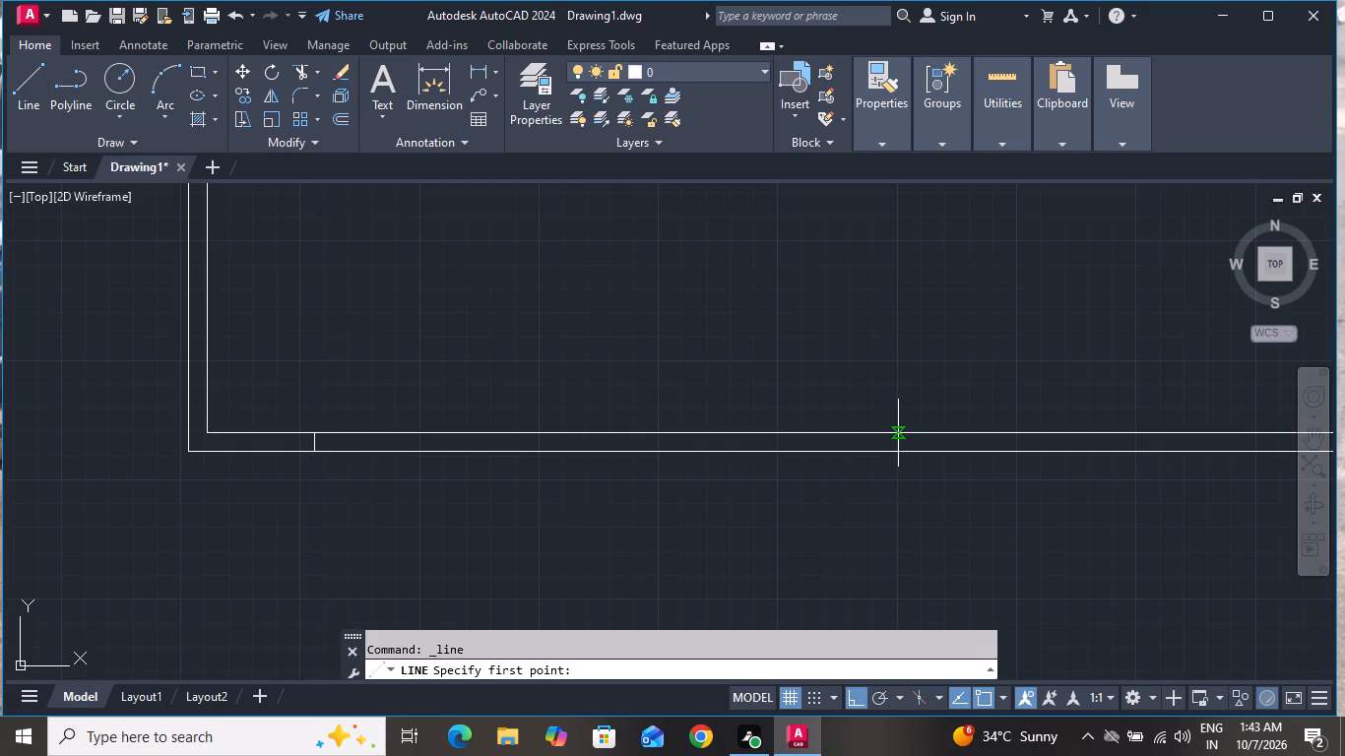
left_click(898, 433)
left_click(897, 446)
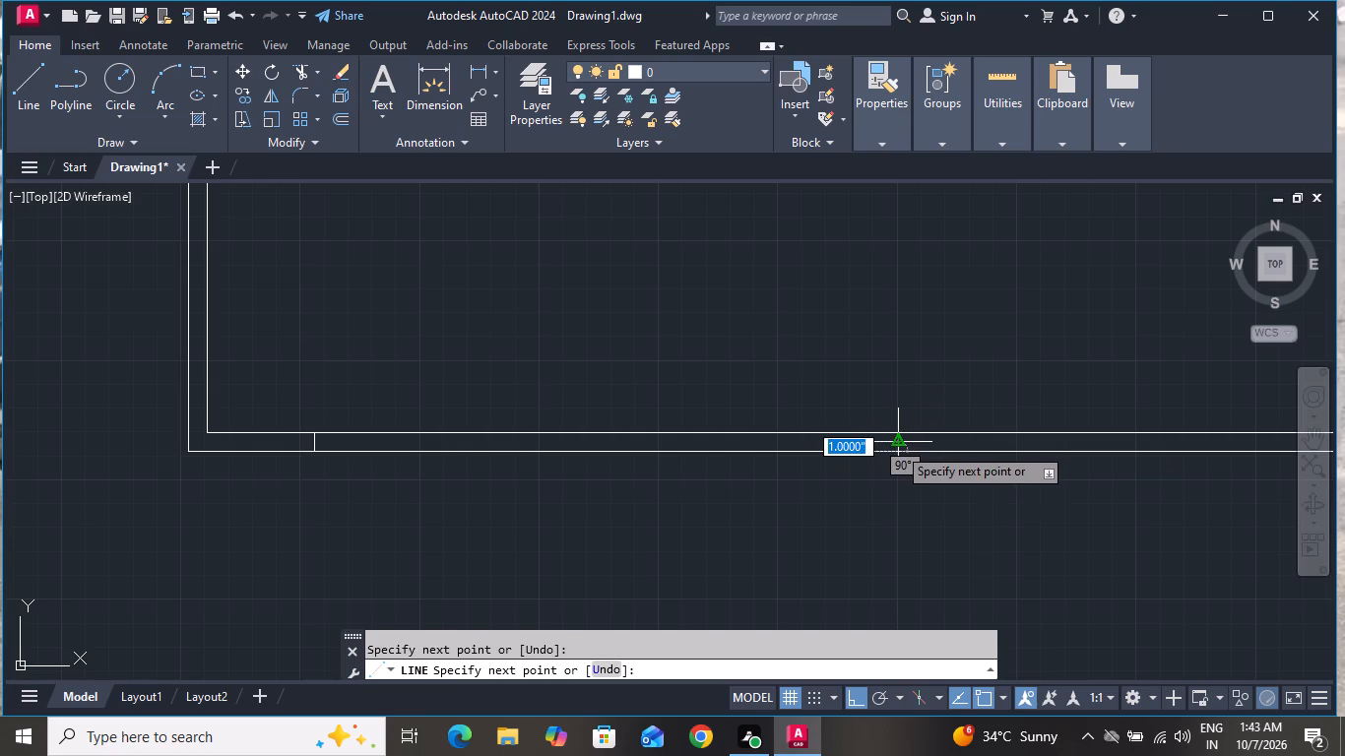
right_click(897, 446)
left_click(924, 478)
Trim the bottom double boundary line between its two short vertical lines to open a gap near the lower-left corner.
type("tr")
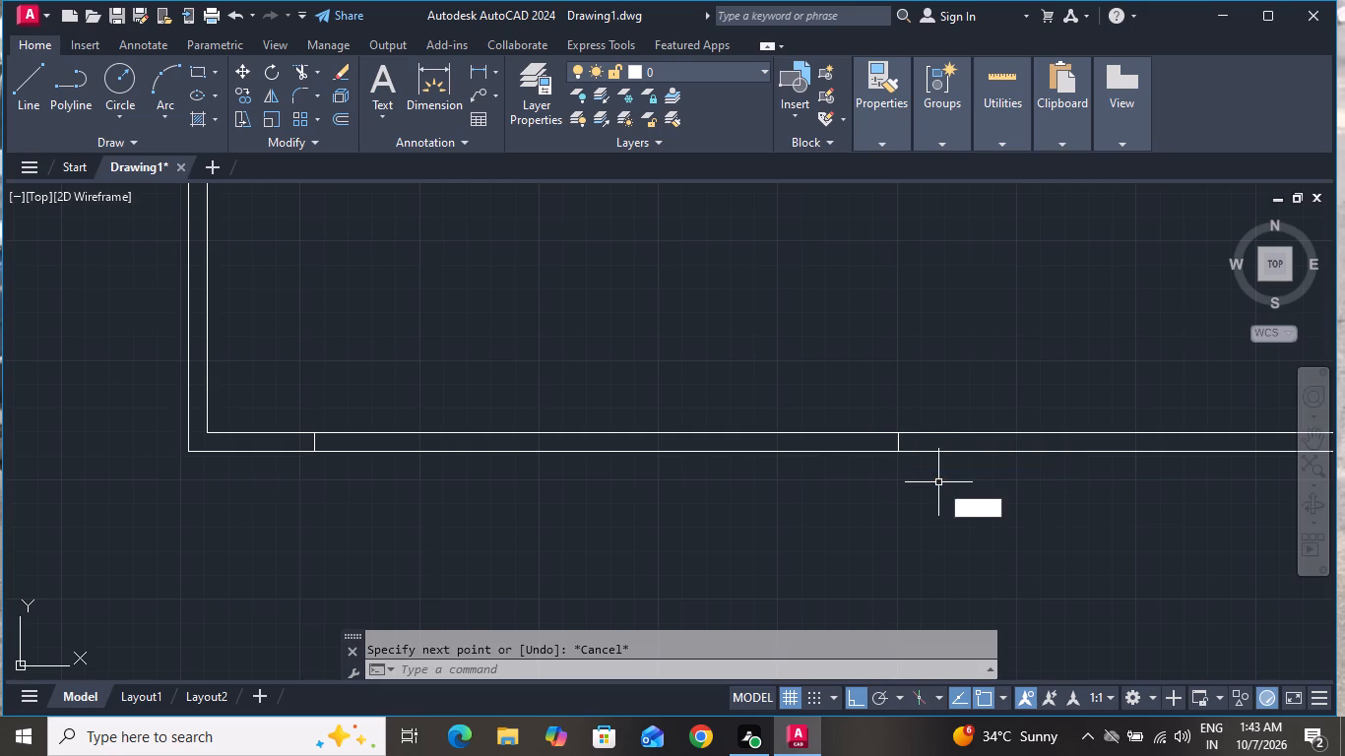
key("space")
key("space")
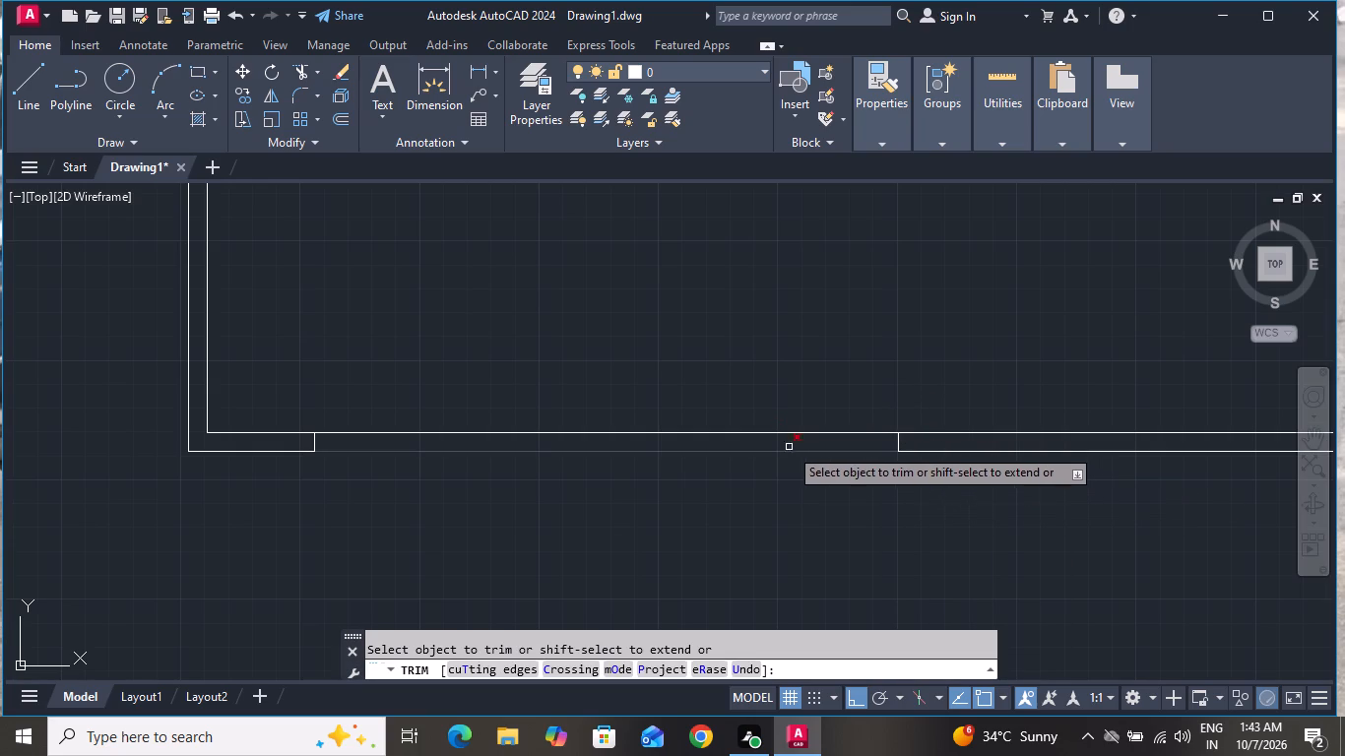
left_click(735, 373)
left_click(680, 571)
Trim the overlapping lines where the horizontal cross wall passes through the building's left outer wall, leaving an open junction.
scroll(670, 524, "up", 1)
scroll(668, 526, "down", 6)
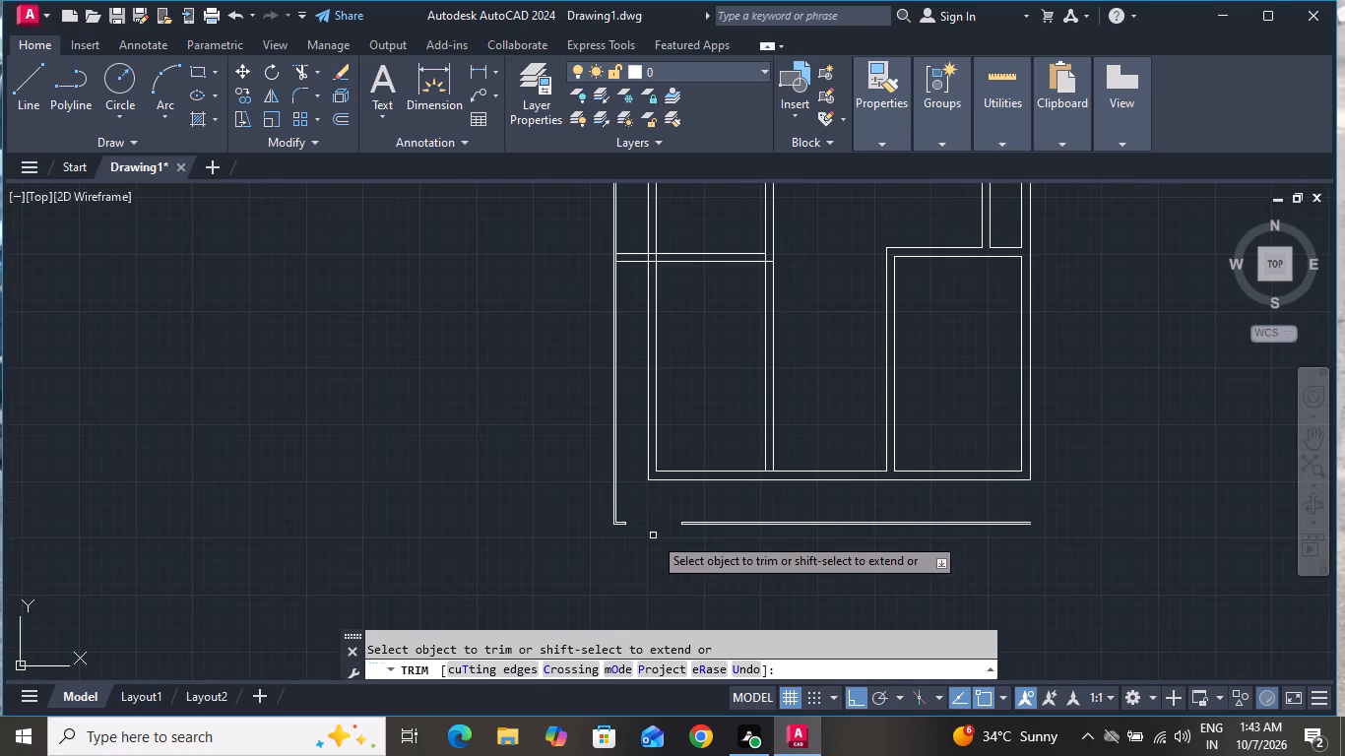
scroll(666, 250, "up", 4)
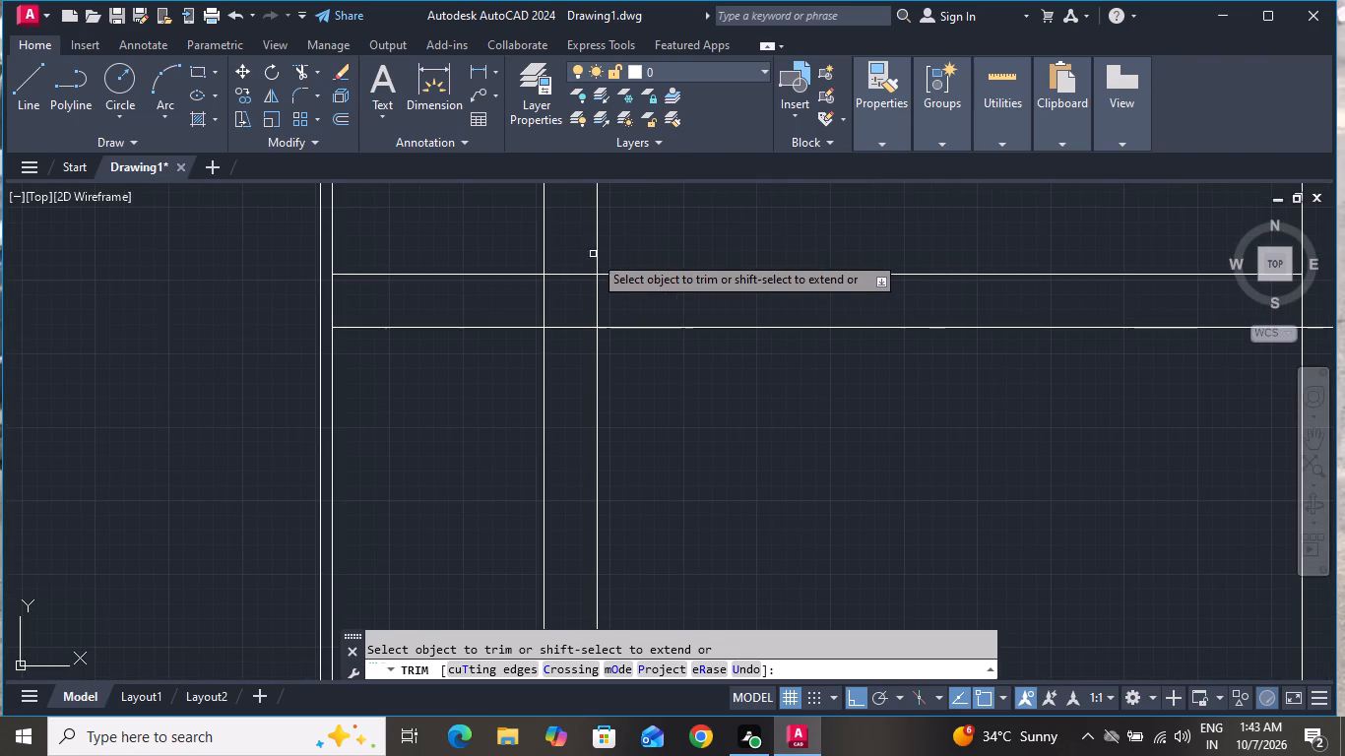
left_click(566, 235)
left_click(565, 374)
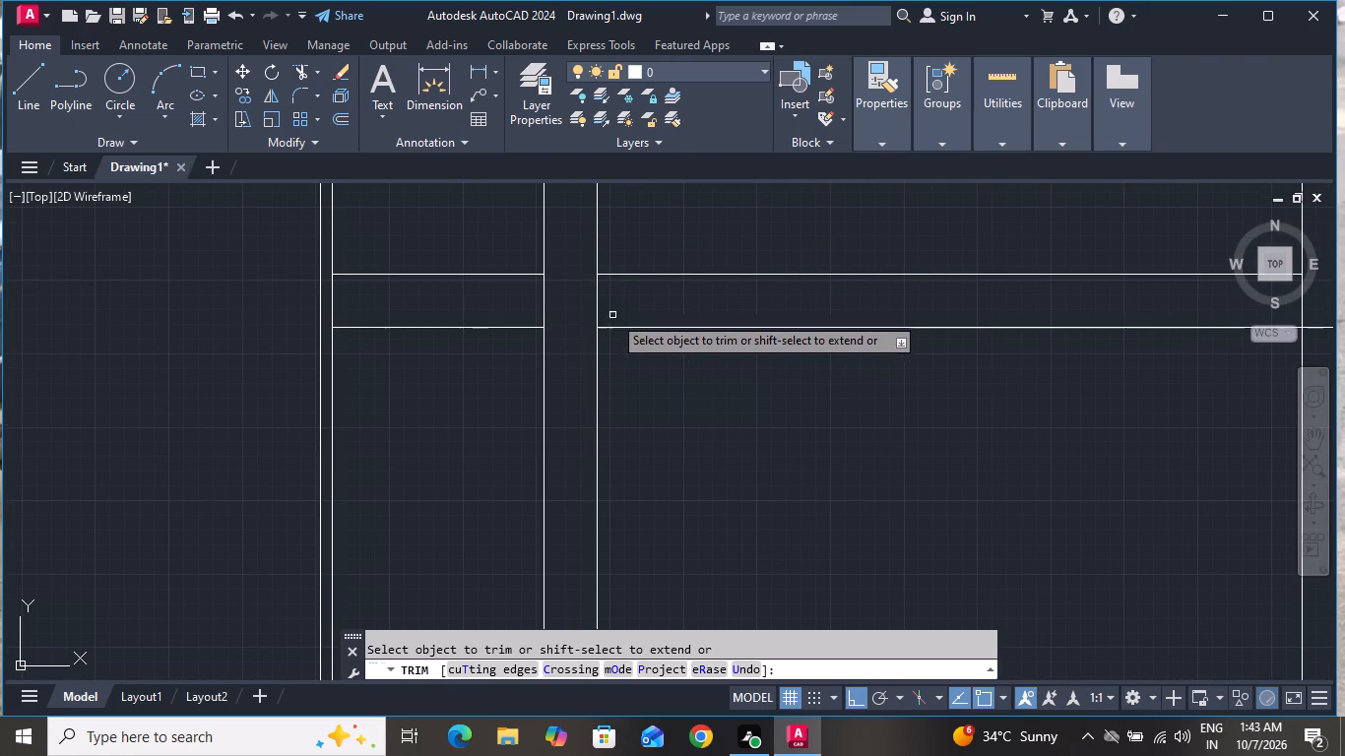
left_click(624, 307)
left_click(481, 291)
Trim the overlapping lines where that cross wall's east end meets the vertical interior wall.
scroll(877, 463, "down", 3)
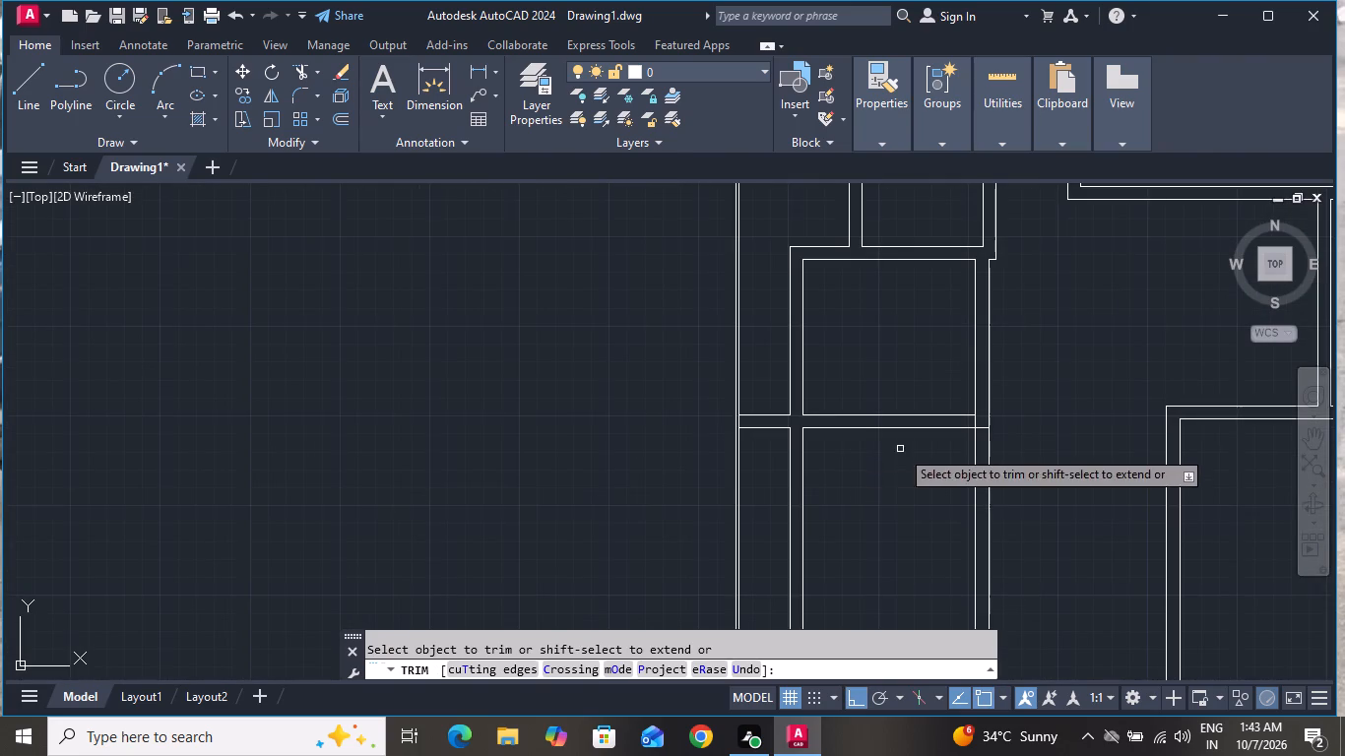
scroll(987, 411, "up", 2)
left_click(968, 432)
left_click(940, 436)
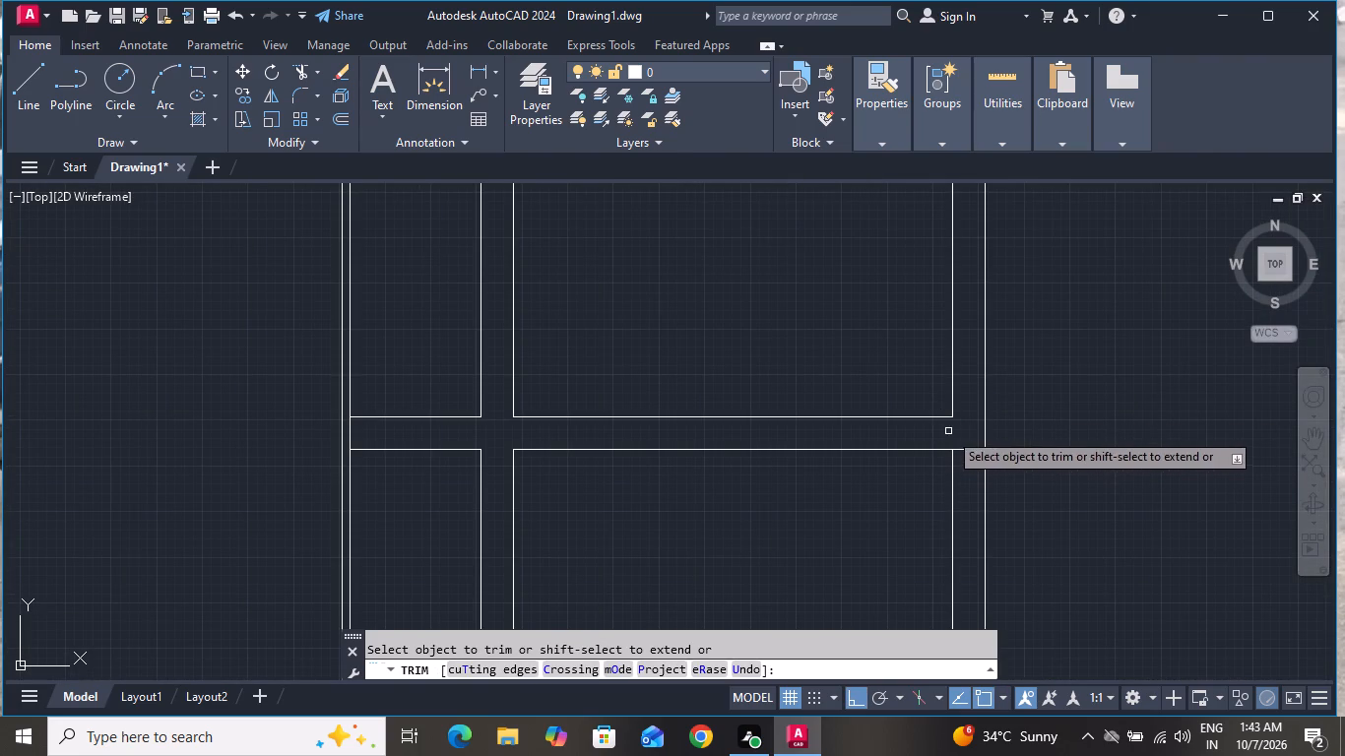
left_click(957, 427)
left_click(978, 487)
Trim the bottom outer wall's inner line where the lower-left room's east wall joins it.
scroll(1001, 419, "down", 2)
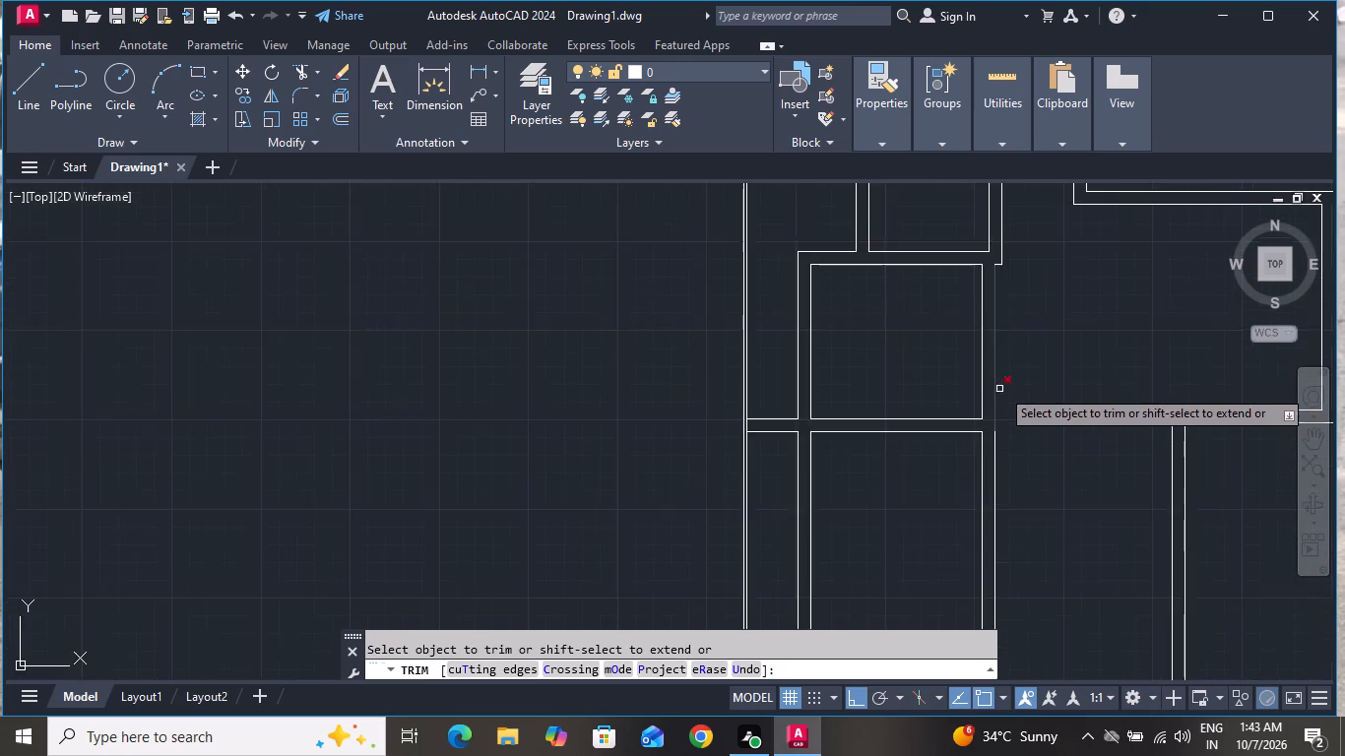
scroll(1000, 388, "down", 2)
scroll(995, 555, "up", 6)
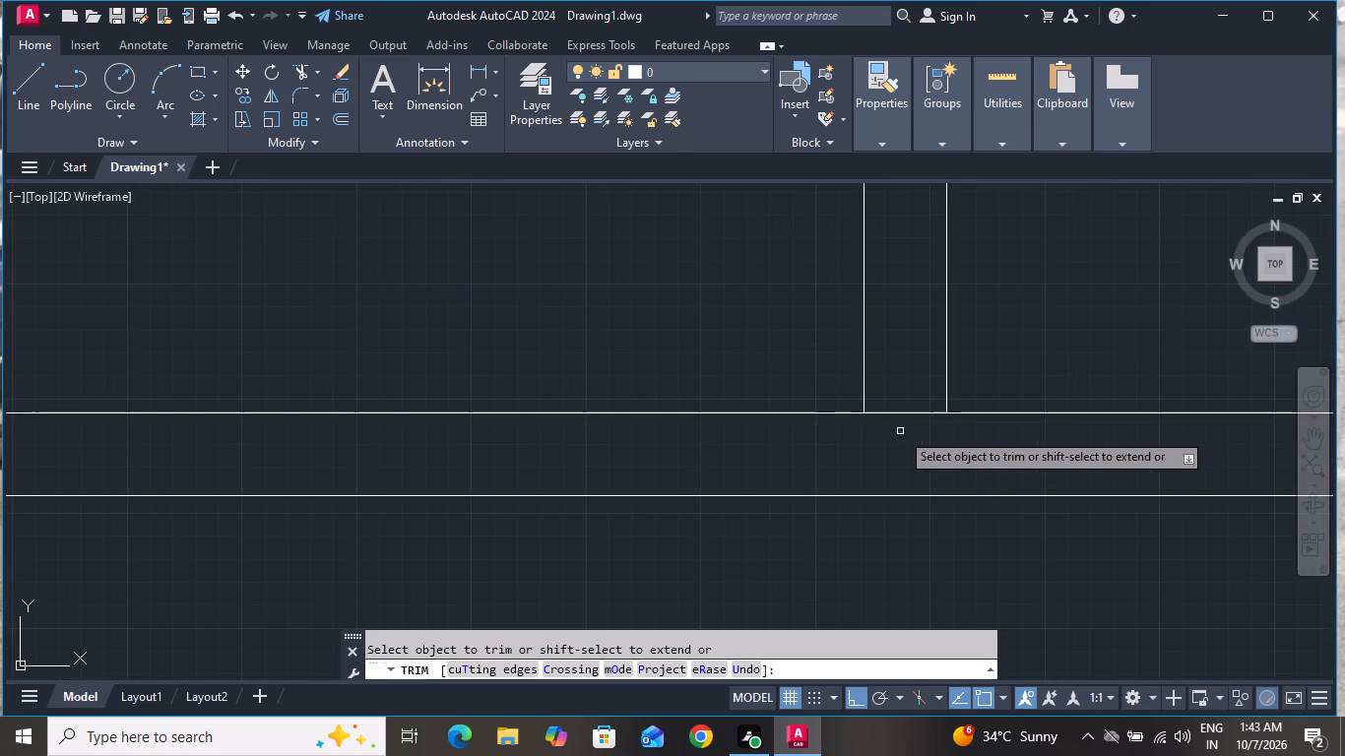
left_click(900, 431)
left_click(914, 370)
Examine the wall junctions across the plan for leftover overlapping lines, and end the trimming.
scroll(886, 488, "down", 6)
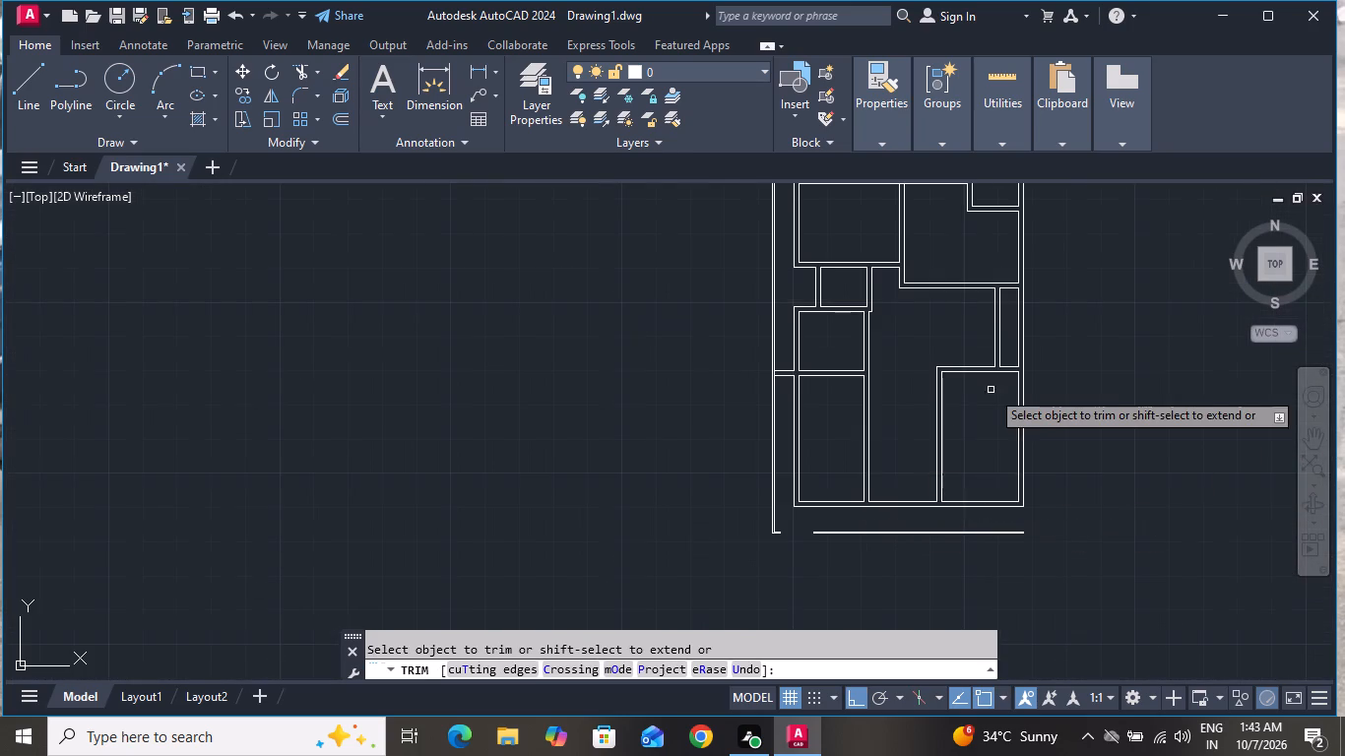
scroll(1006, 358, "up", 1)
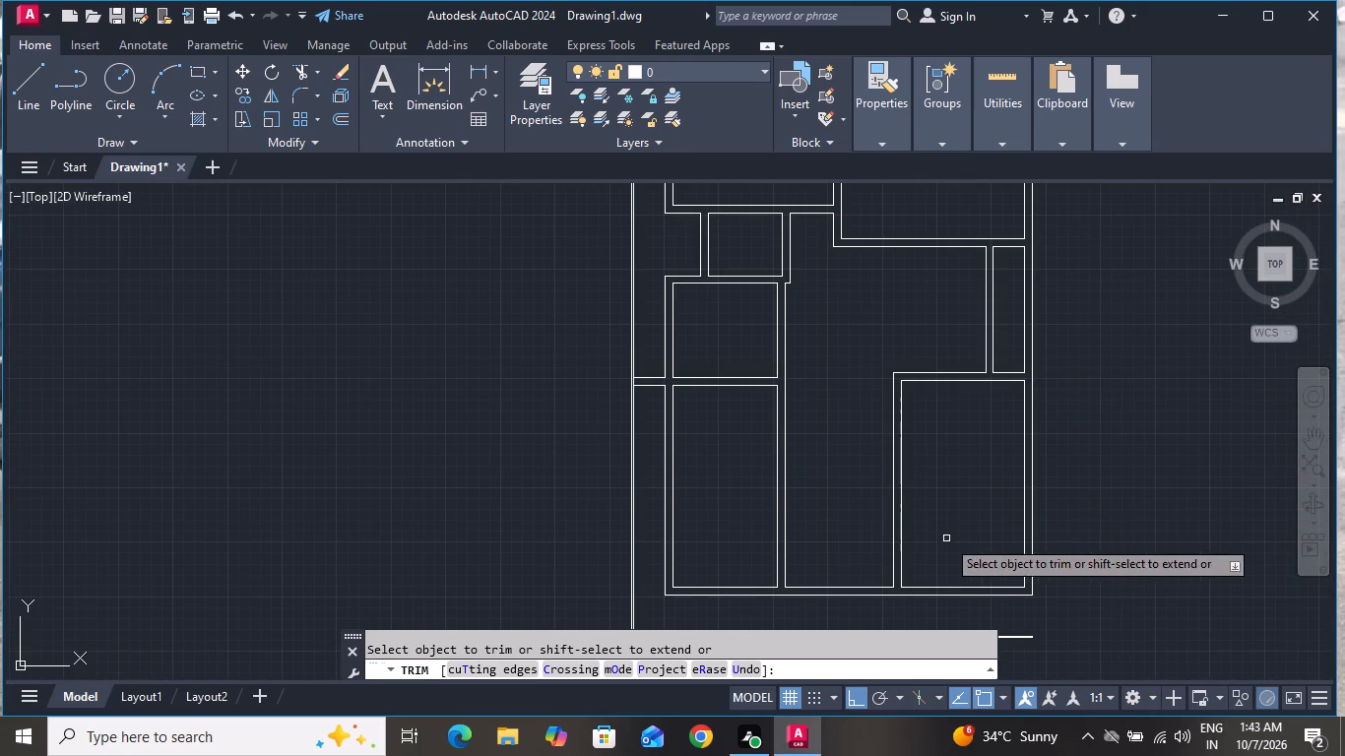
scroll(902, 438, "down", 1)
scroll(852, 284, "up", 2)
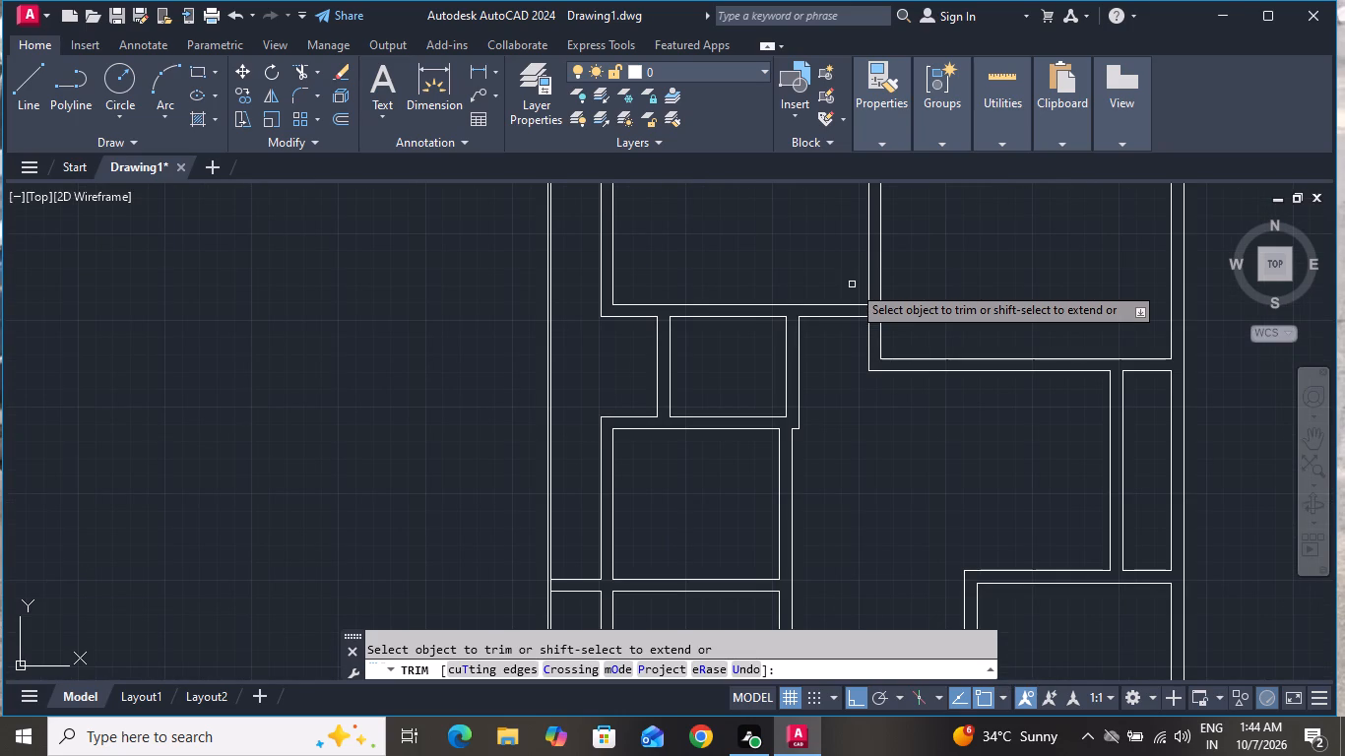
scroll(853, 304, "up", 1)
scroll(855, 318, "down", 1)
scroll(910, 320, "up", 1)
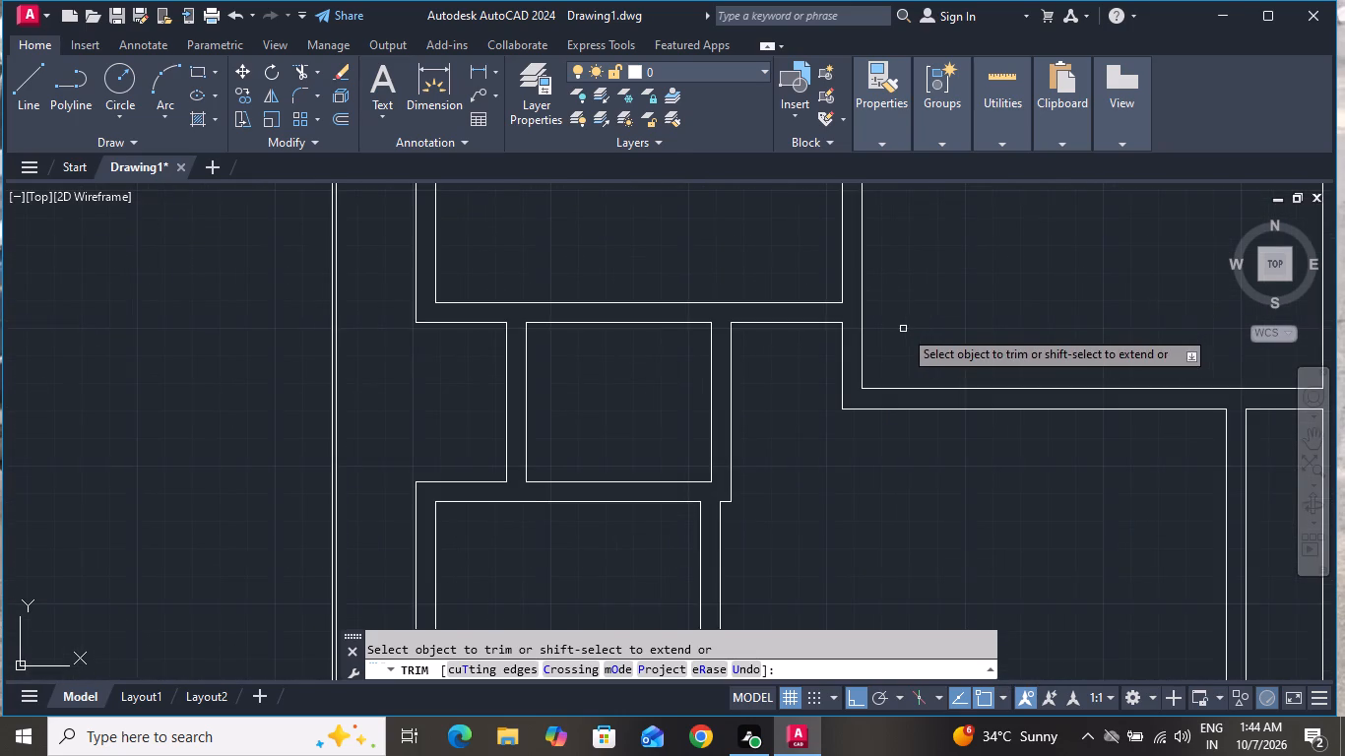
scroll(912, 316, "down", 1)
scroll(904, 322, "up", 1)
scroll(899, 294, "down", 3)
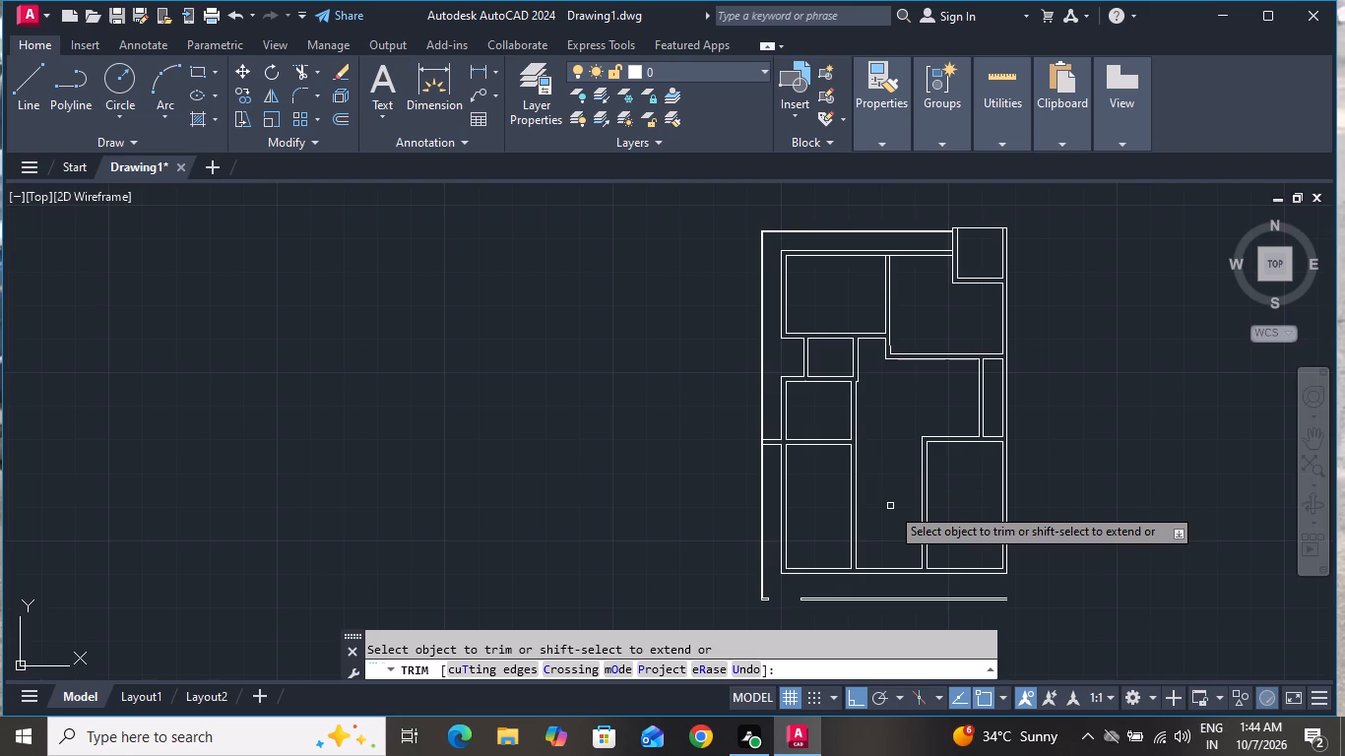
right_click(661, 423)
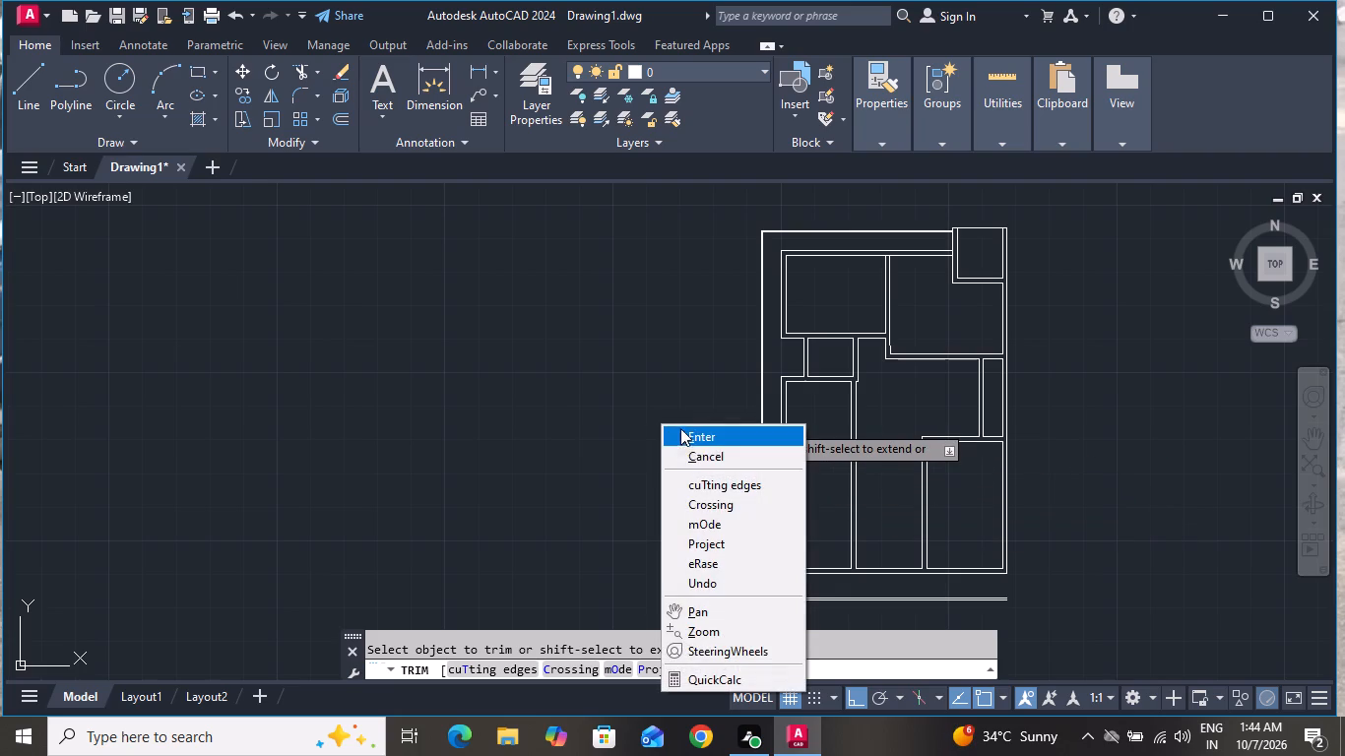
left_click(681, 446)
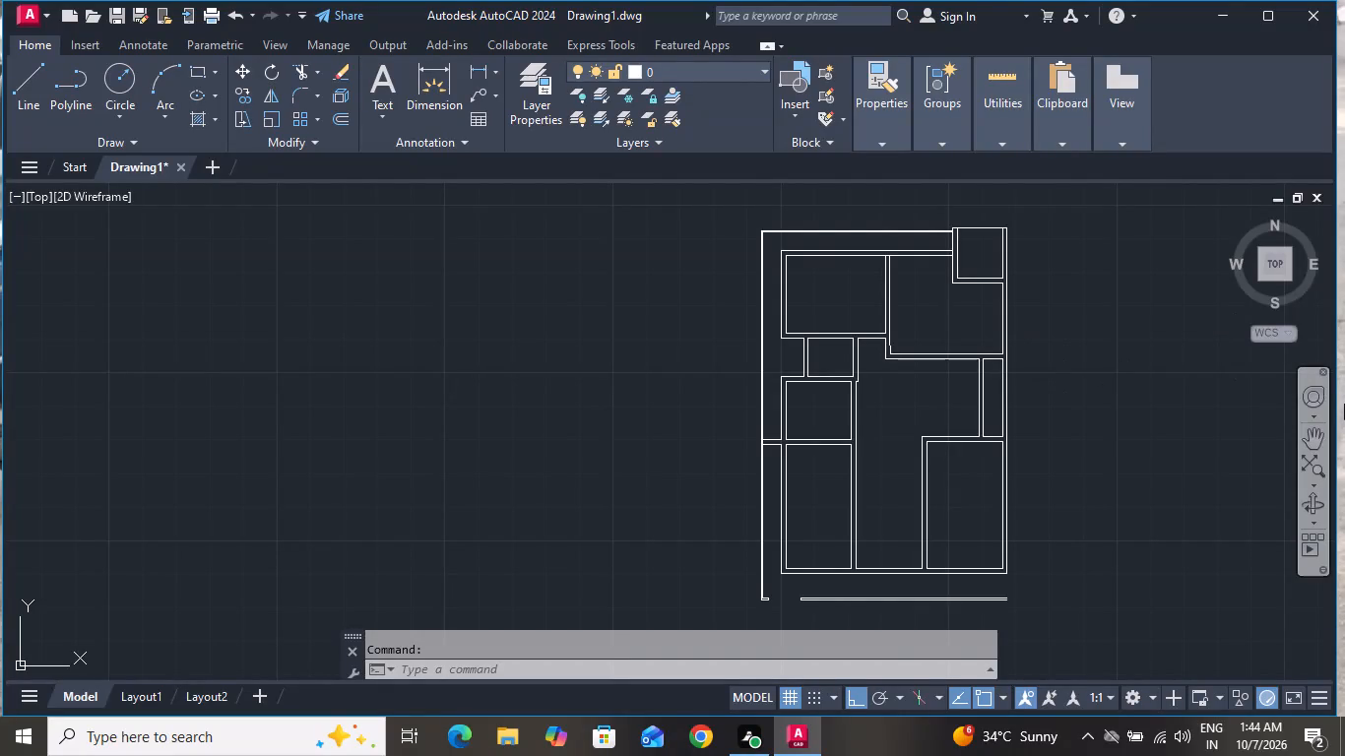
Extend both lines of the right outer wall down to the double boundary line below the building.
type("ex")
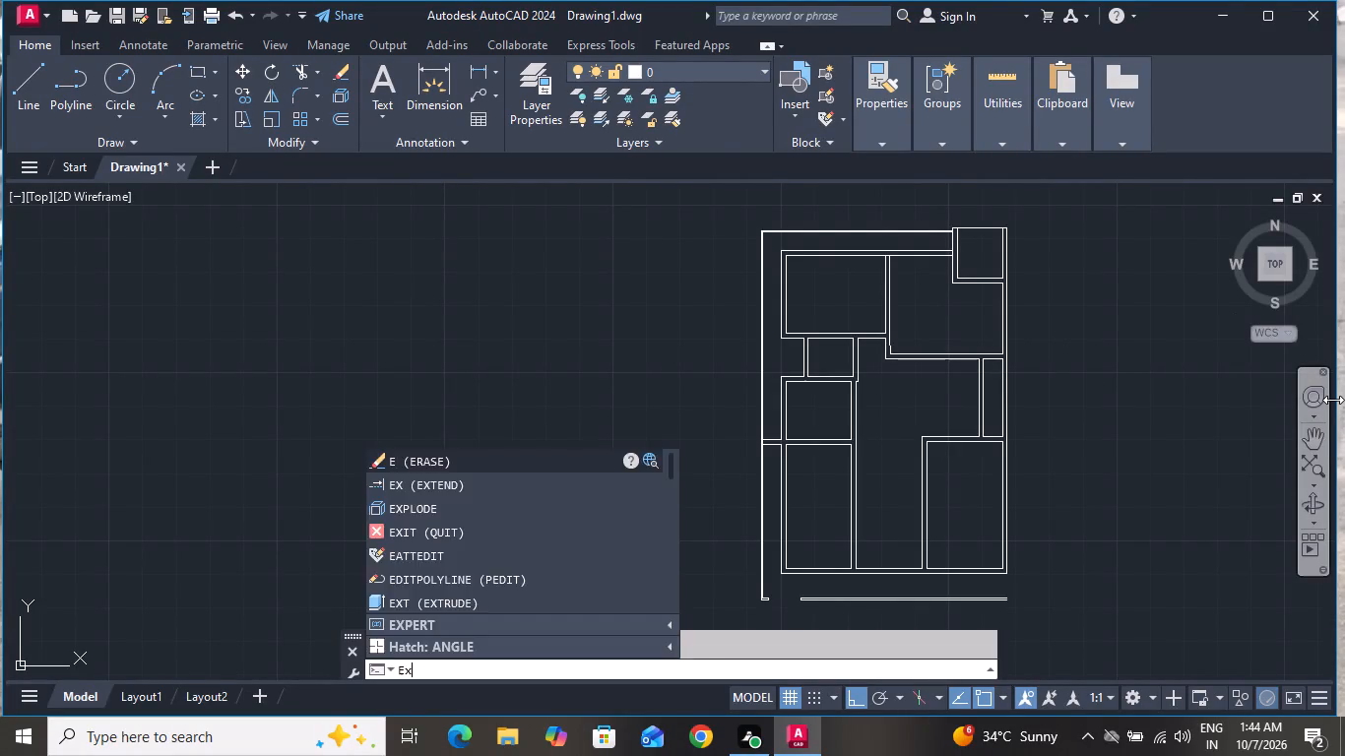
key("space")
key("space")
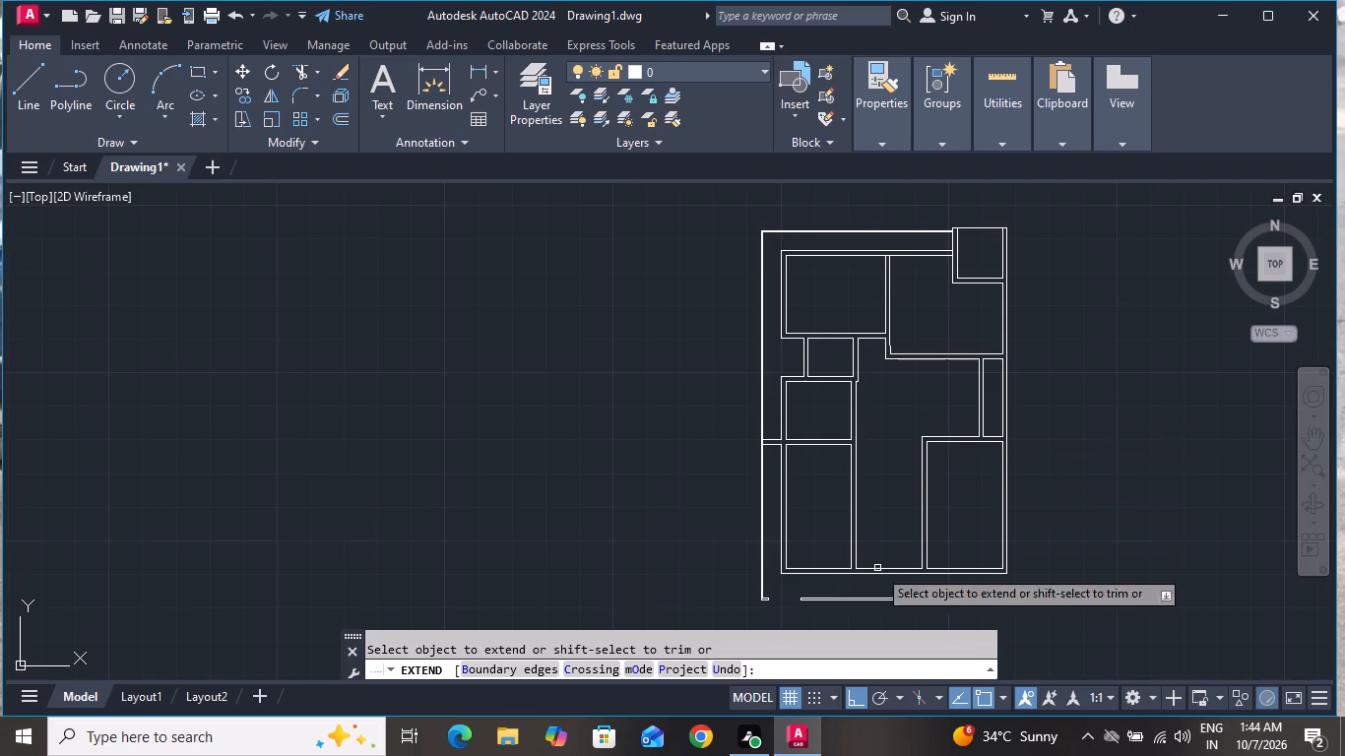
scroll(1221, 649, "up", 2)
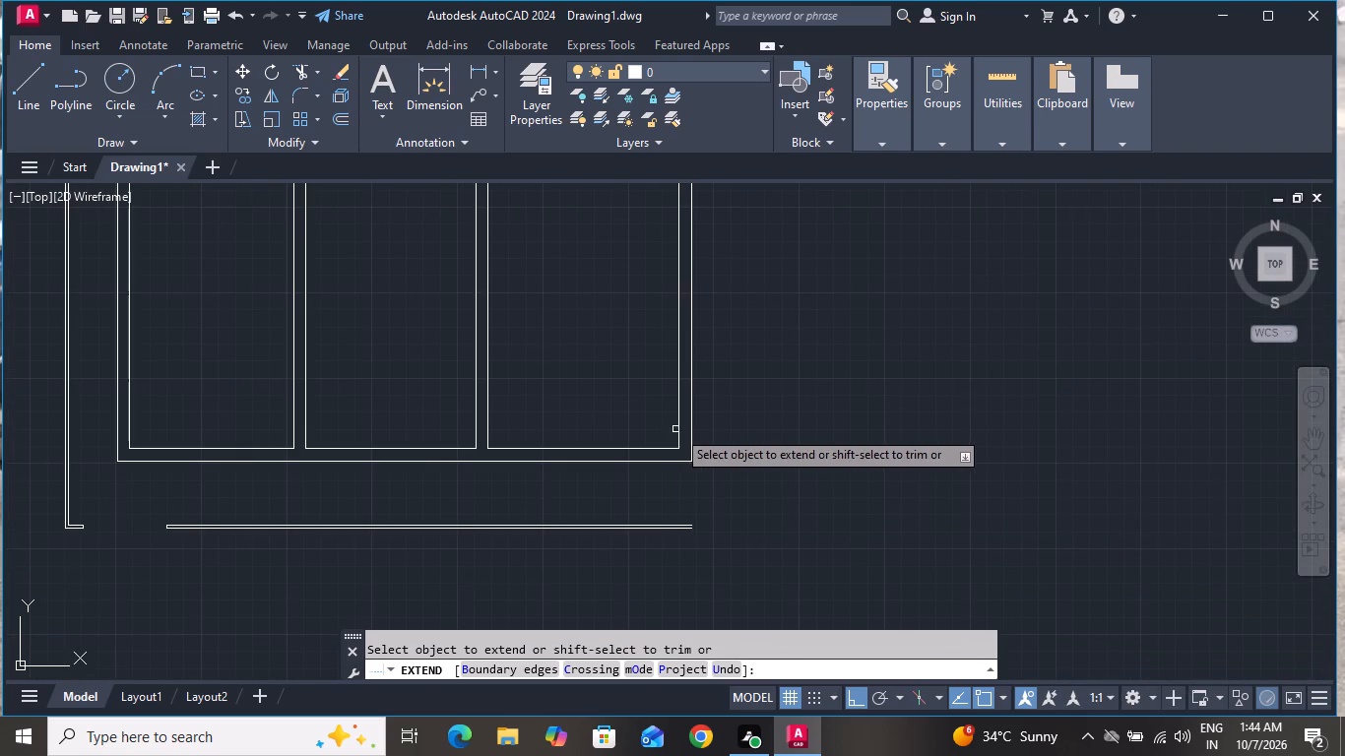
left_click(680, 429)
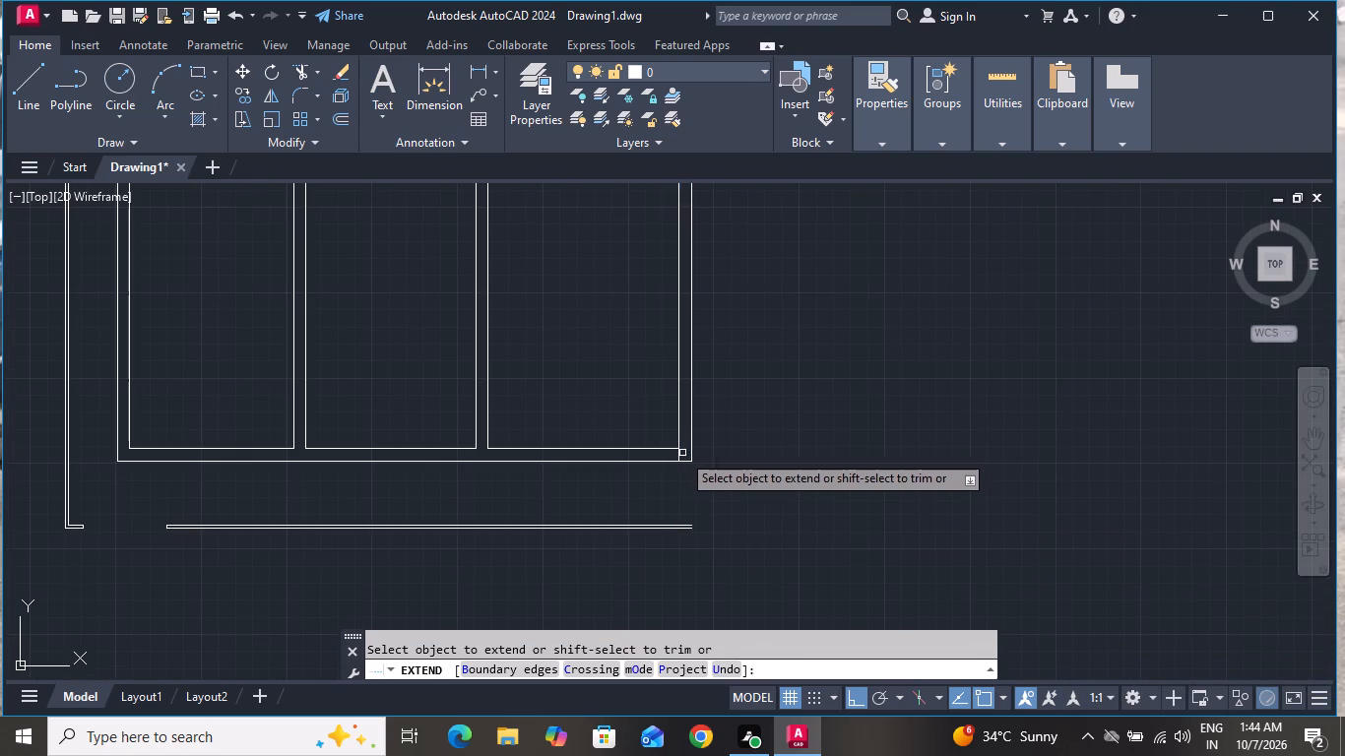
left_click(680, 453)
left_click(689, 446)
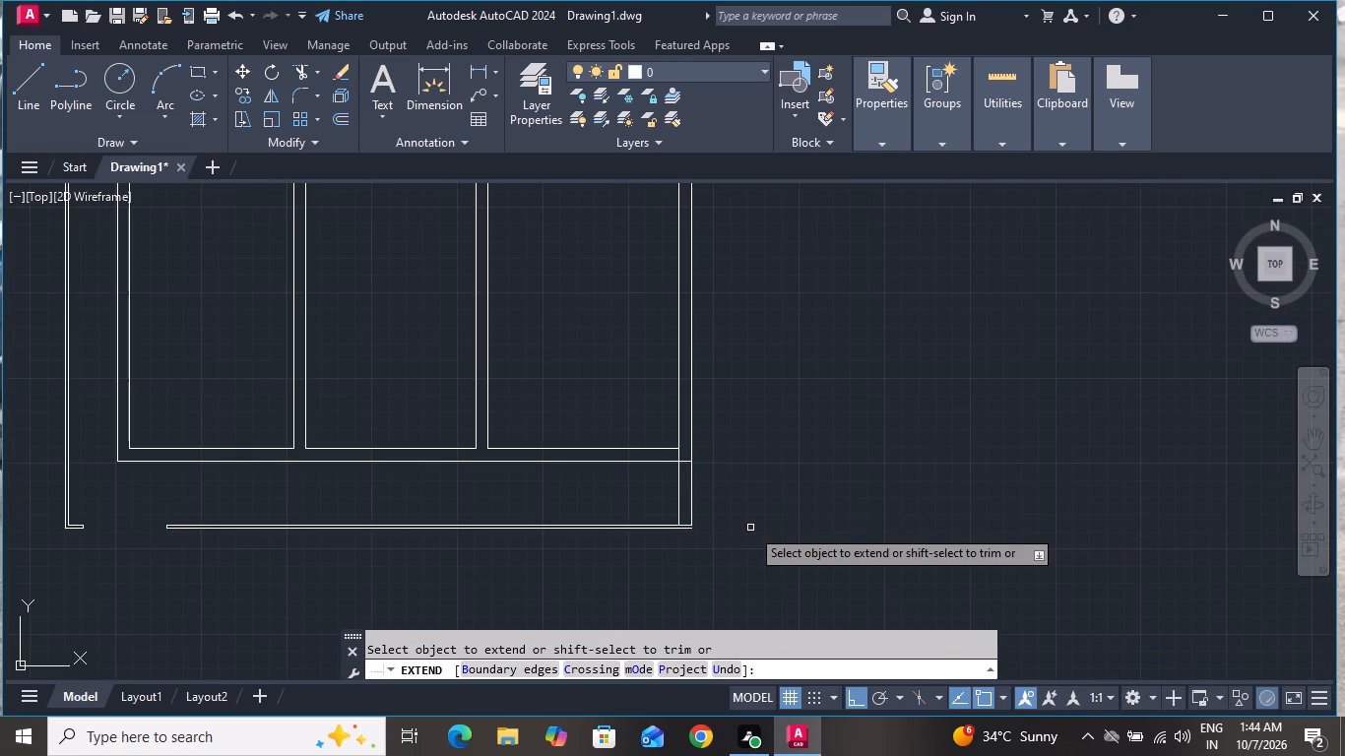
right_click(756, 500)
left_click(801, 274)
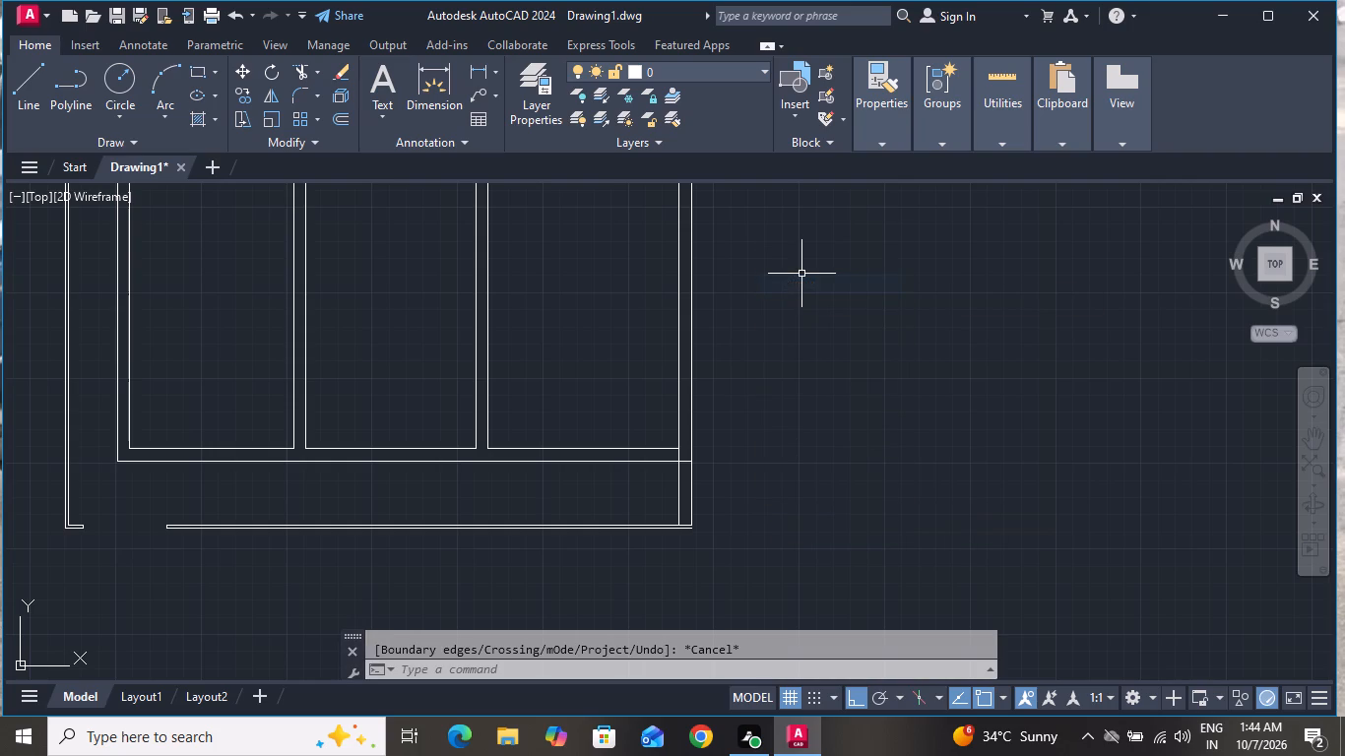
Trim the overlapping lines where the bottom outer wall meets the extended right outer wall, leaving an open junction.
key("t")
type("r")
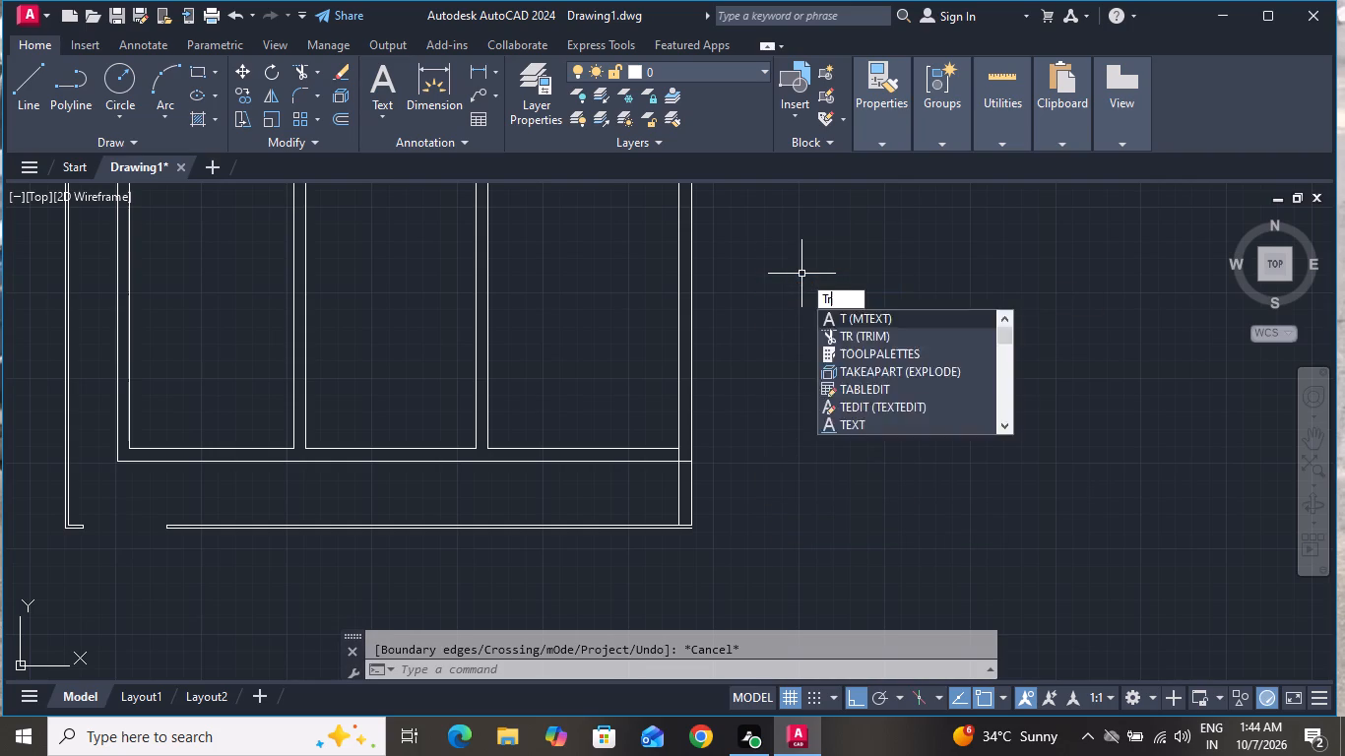
key("space")
key("space")
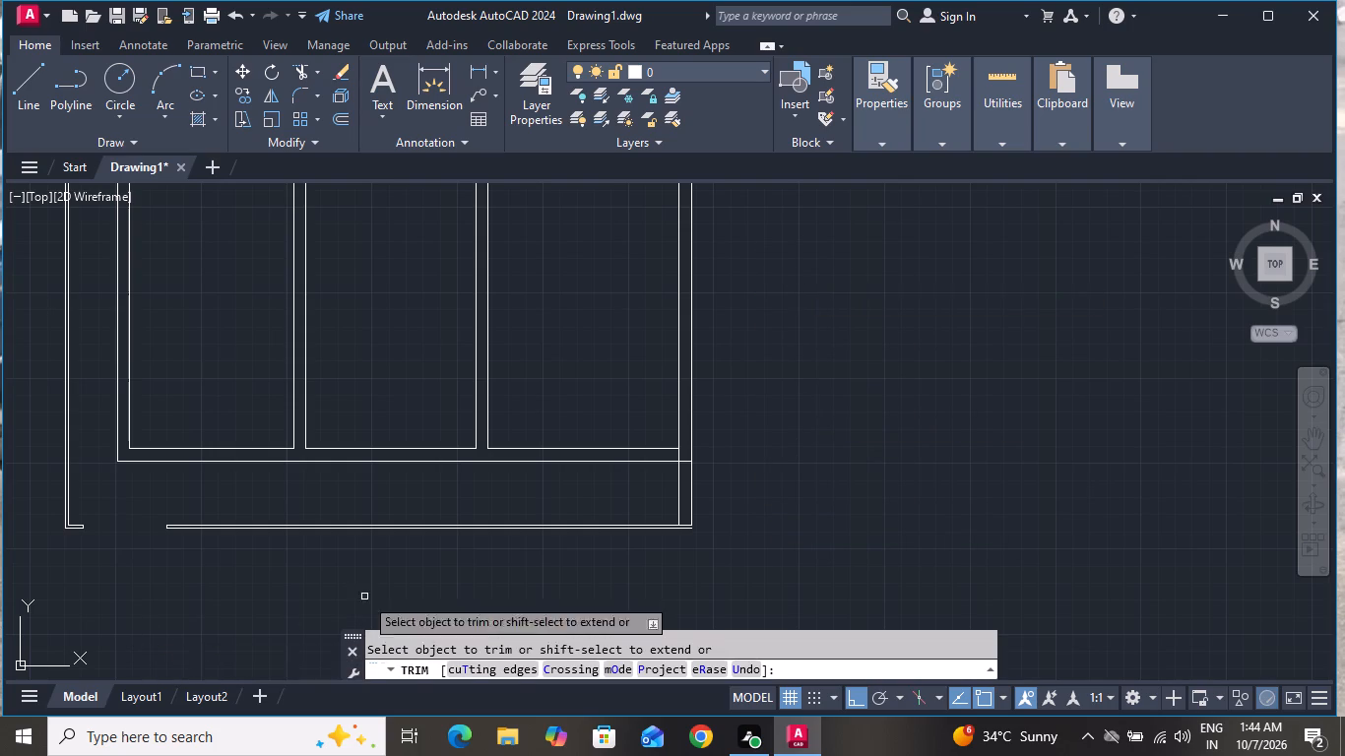
scroll(665, 447, "up", 3)
scroll(715, 507, "down", 1)
scroll(726, 512, "up", 1)
left_click(724, 477)
left_click(733, 543)
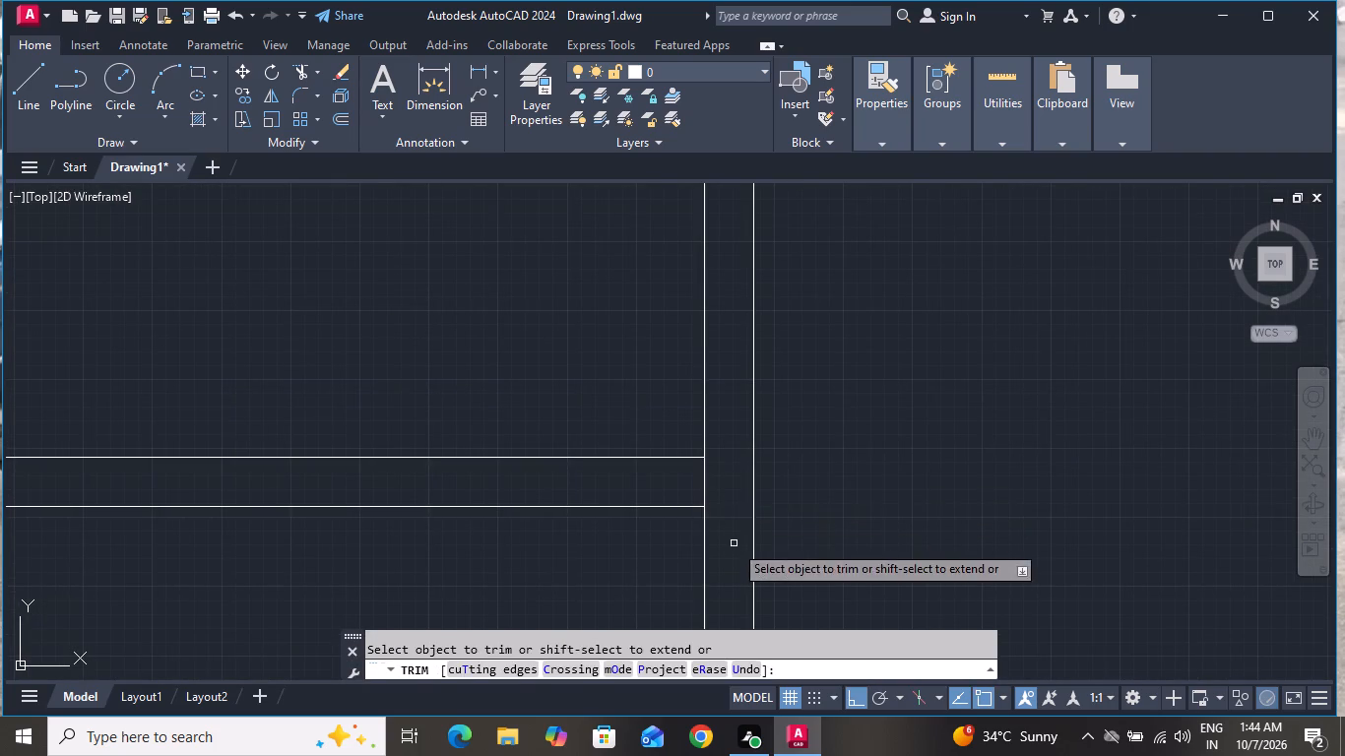
left_click(730, 481)
left_click(650, 469)
right_click(827, 457)
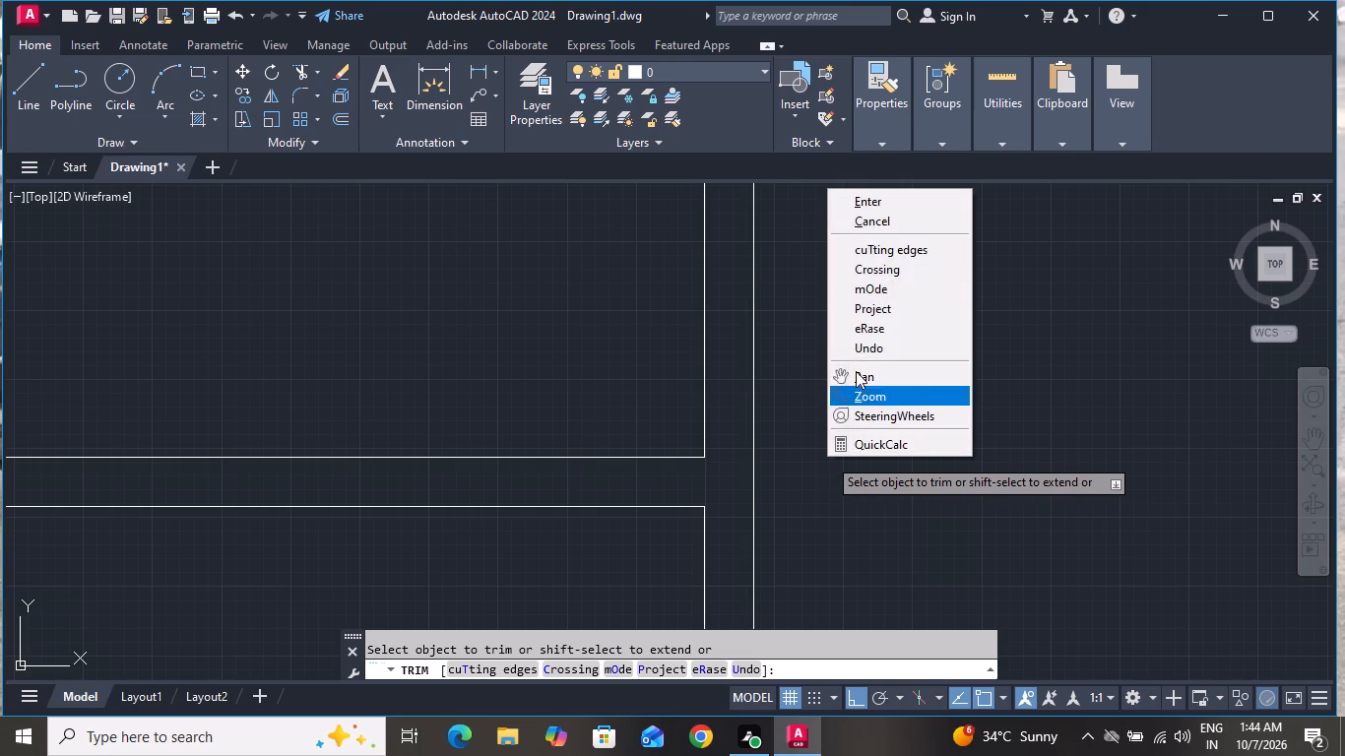
left_click(873, 223)
Insert the Door - Imperial block from the architectural tool palette in the empty space above the plan, and close the palette.
scroll(591, 506, "down", 5)
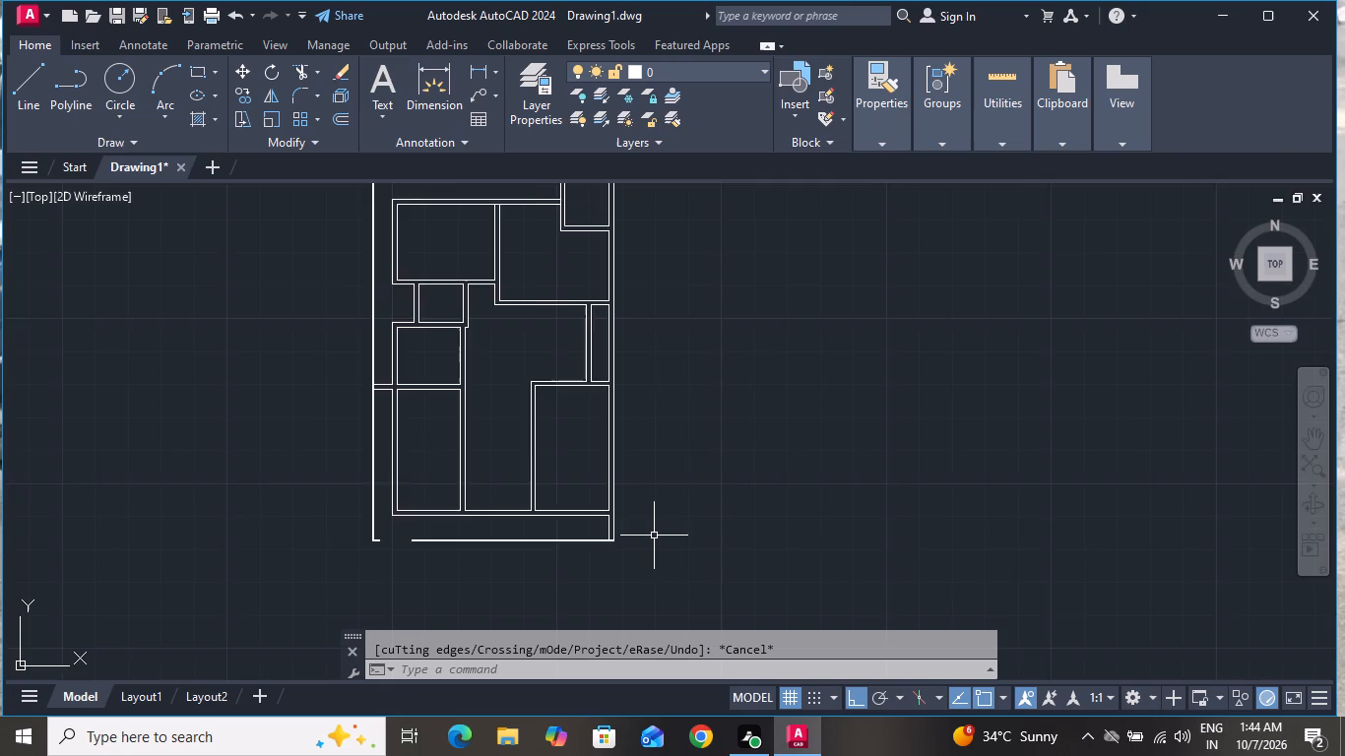
scroll(654, 536, "up", 1)
scroll(654, 536, "down", 2)
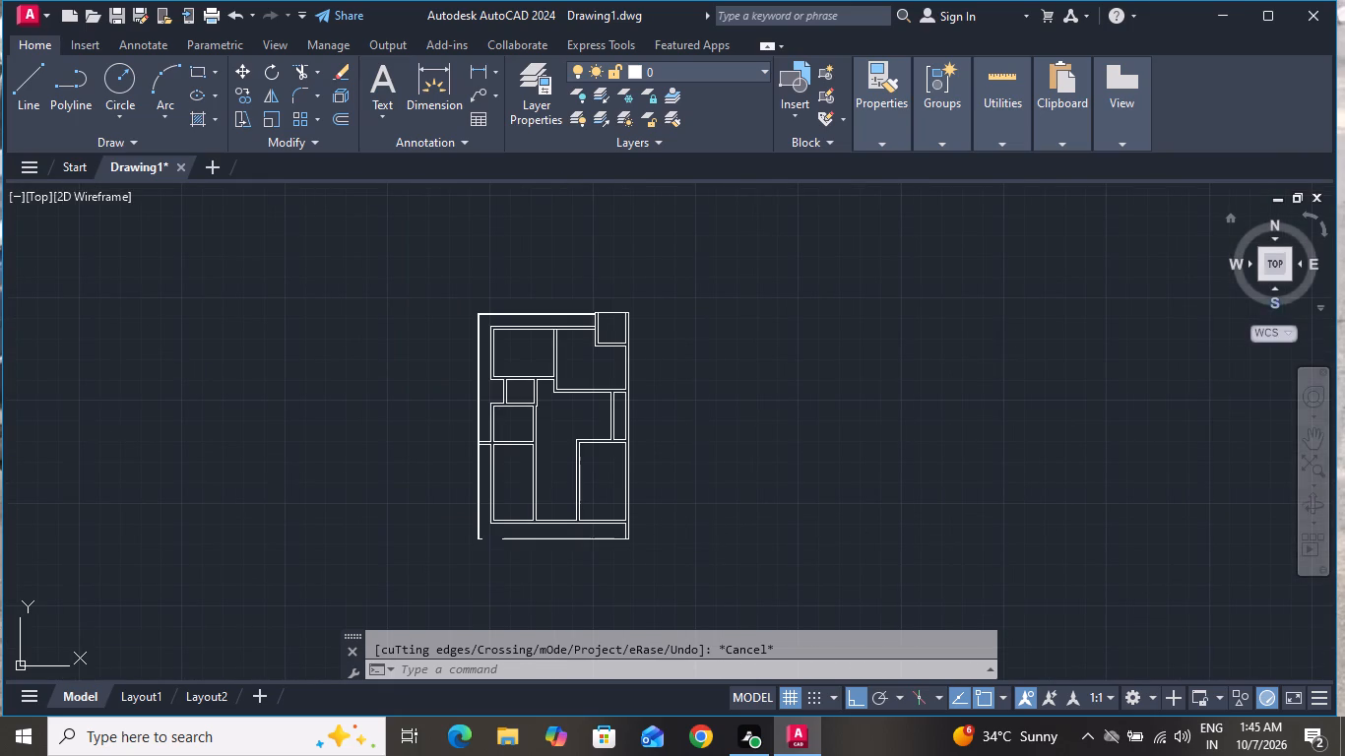
type("tp")
key("space")
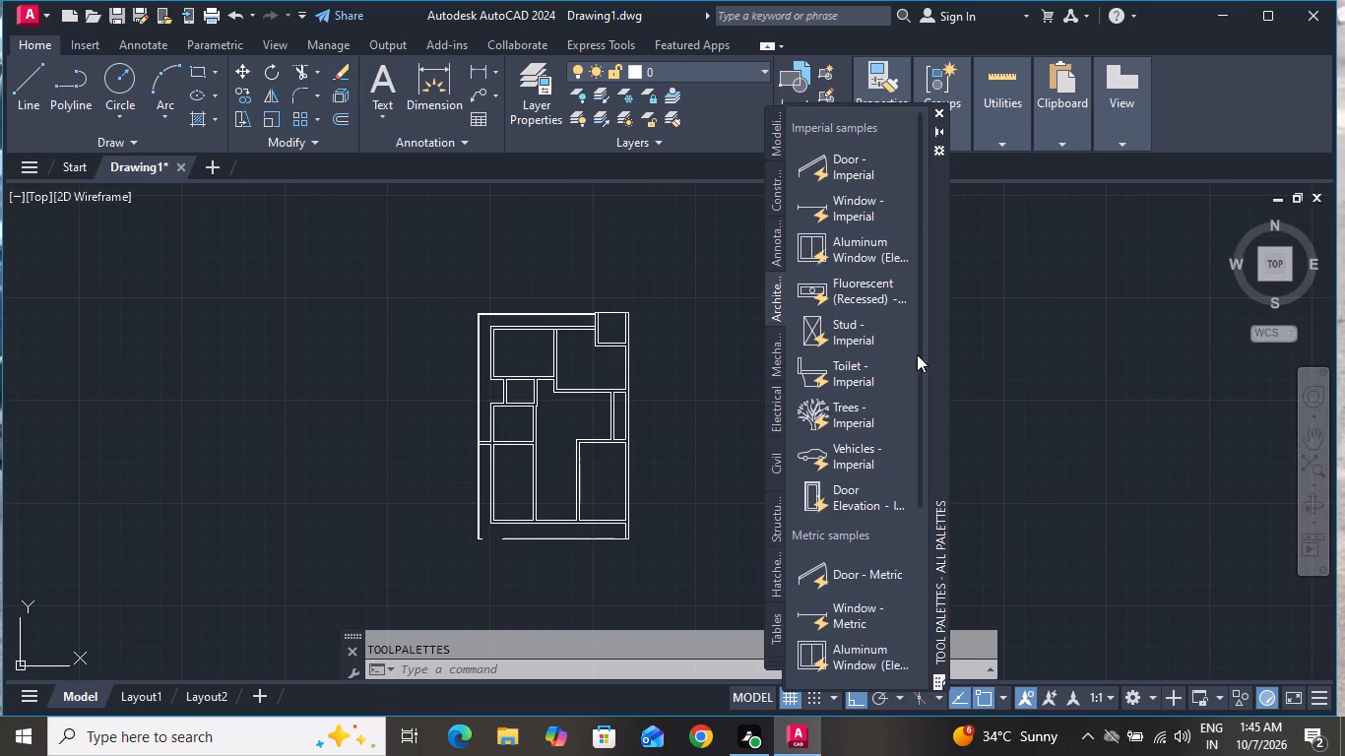
left_click_drag(827, 164, 670, 248)
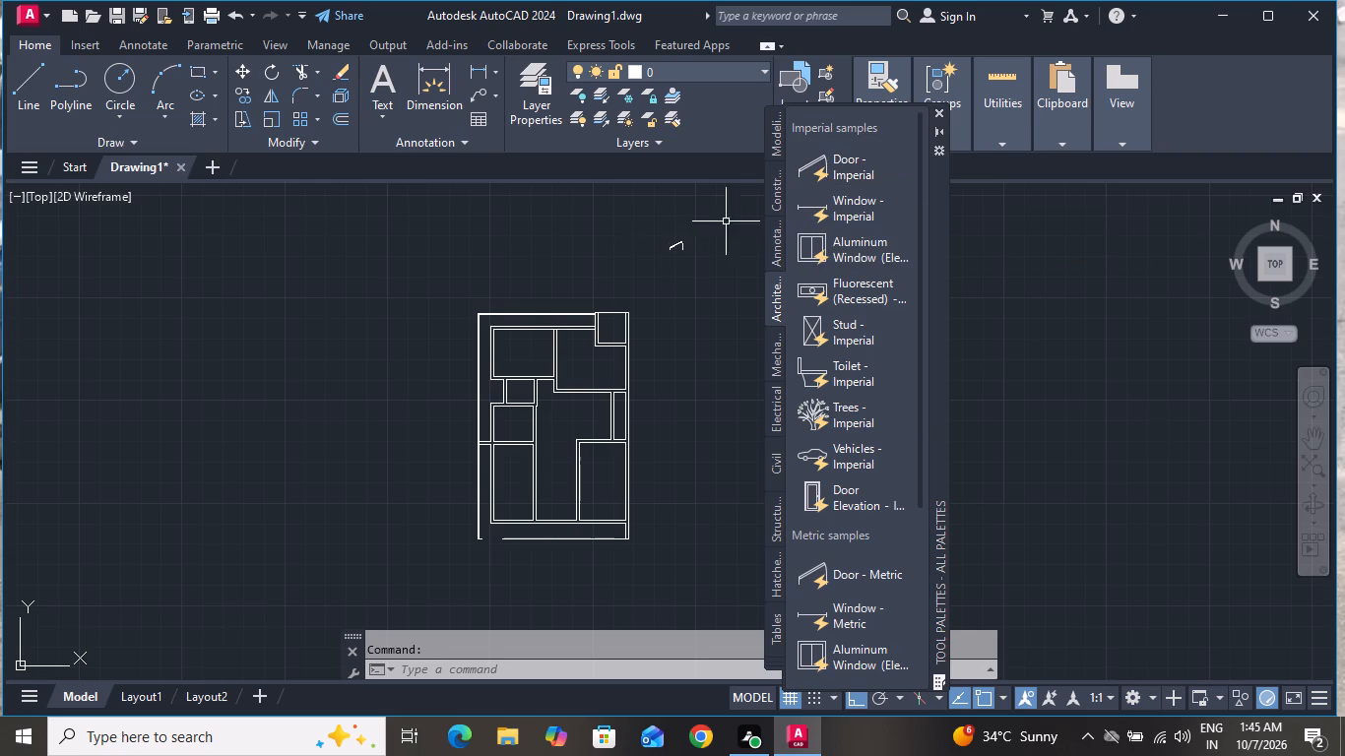
left_click(941, 109)
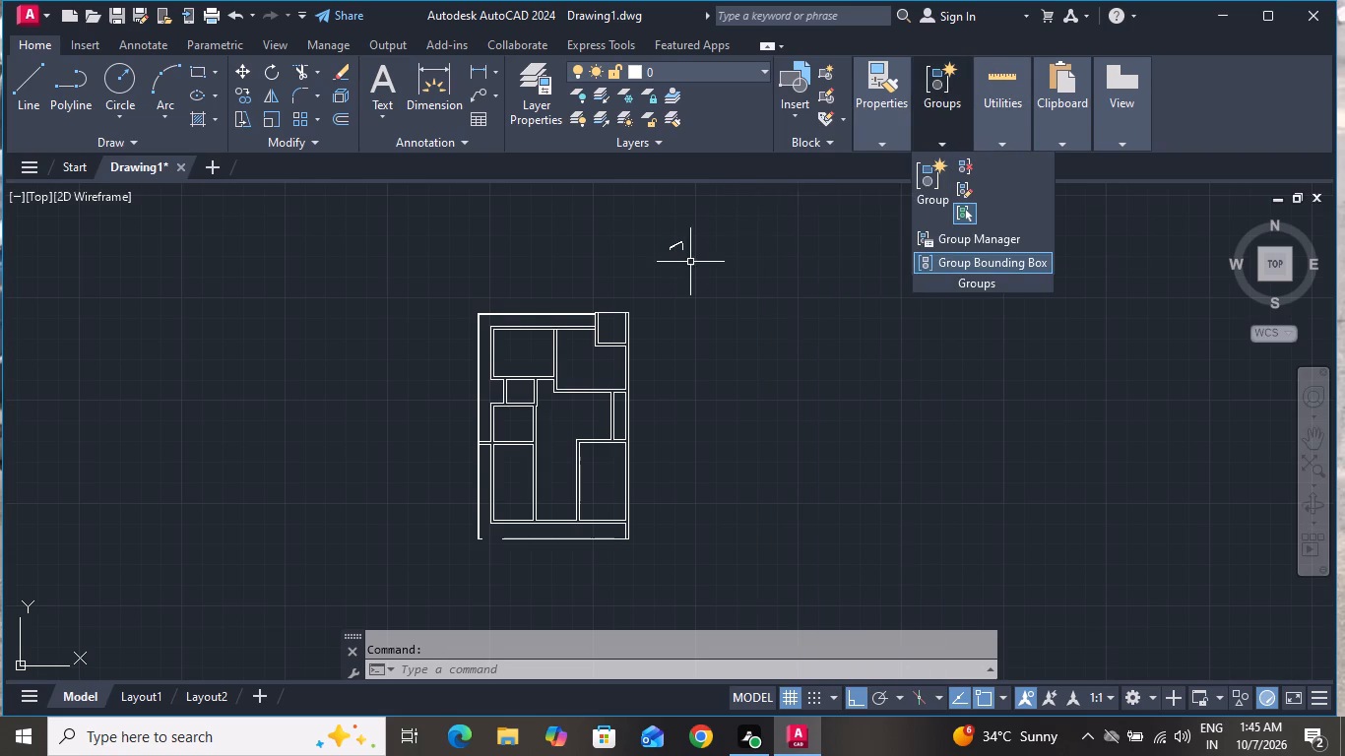
Set the inserted door block's opening angle to Open 90º.
scroll(689, 263, "up", 4)
scroll(680, 231, "down", 3)
scroll(668, 203, "up", 3)
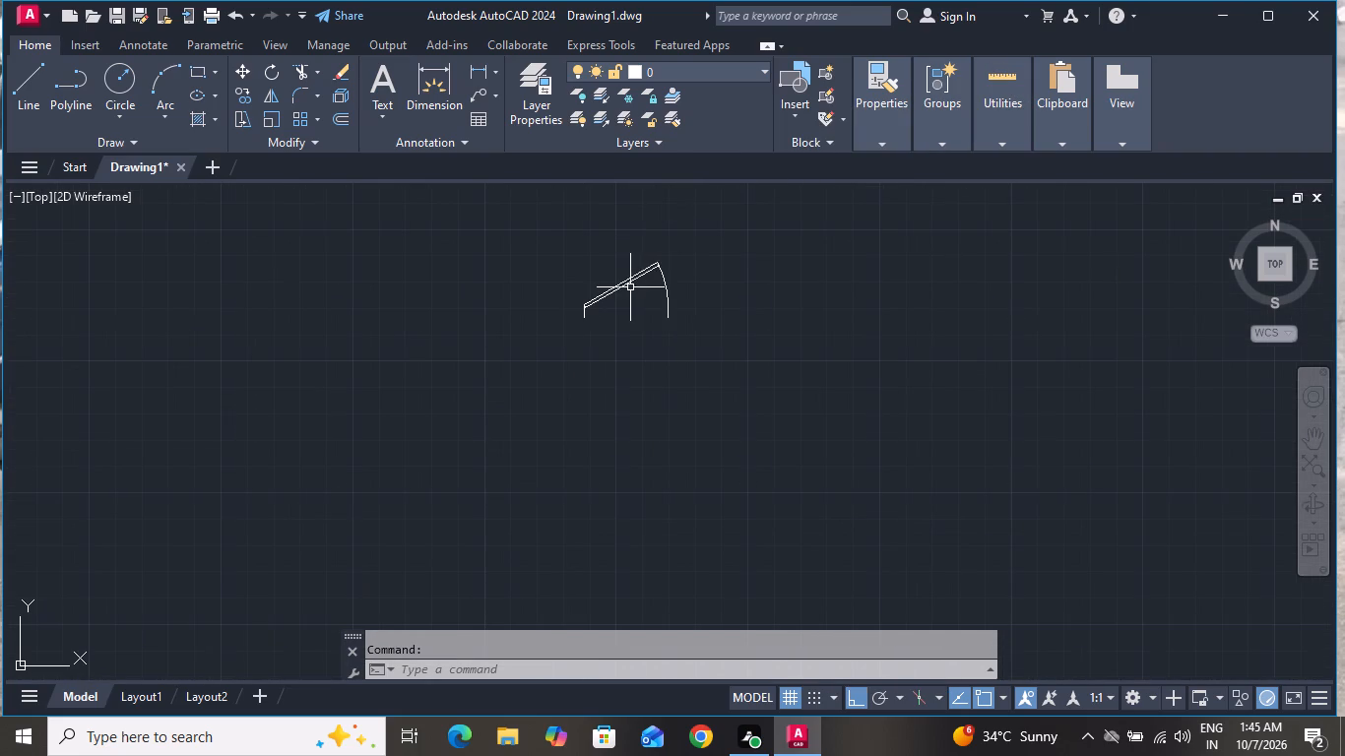
left_click(630, 279)
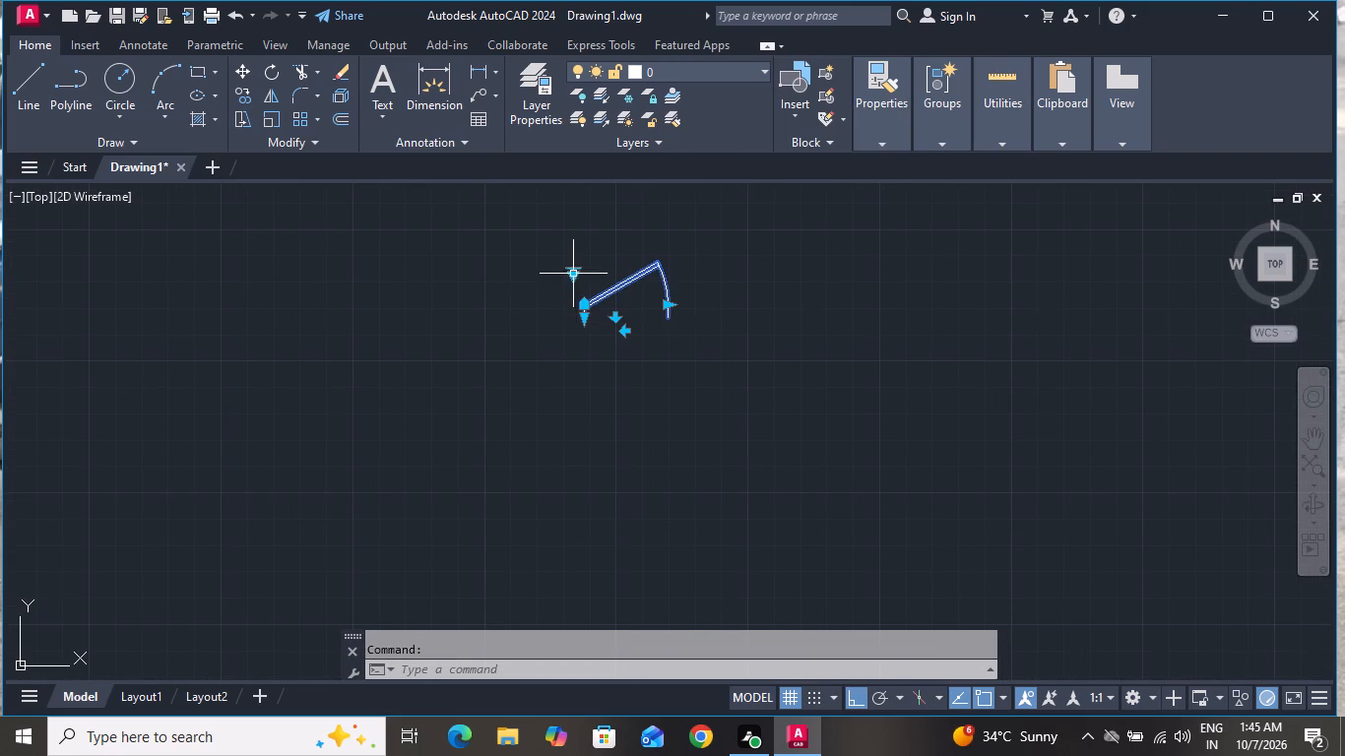
left_click(574, 277)
left_click(628, 349)
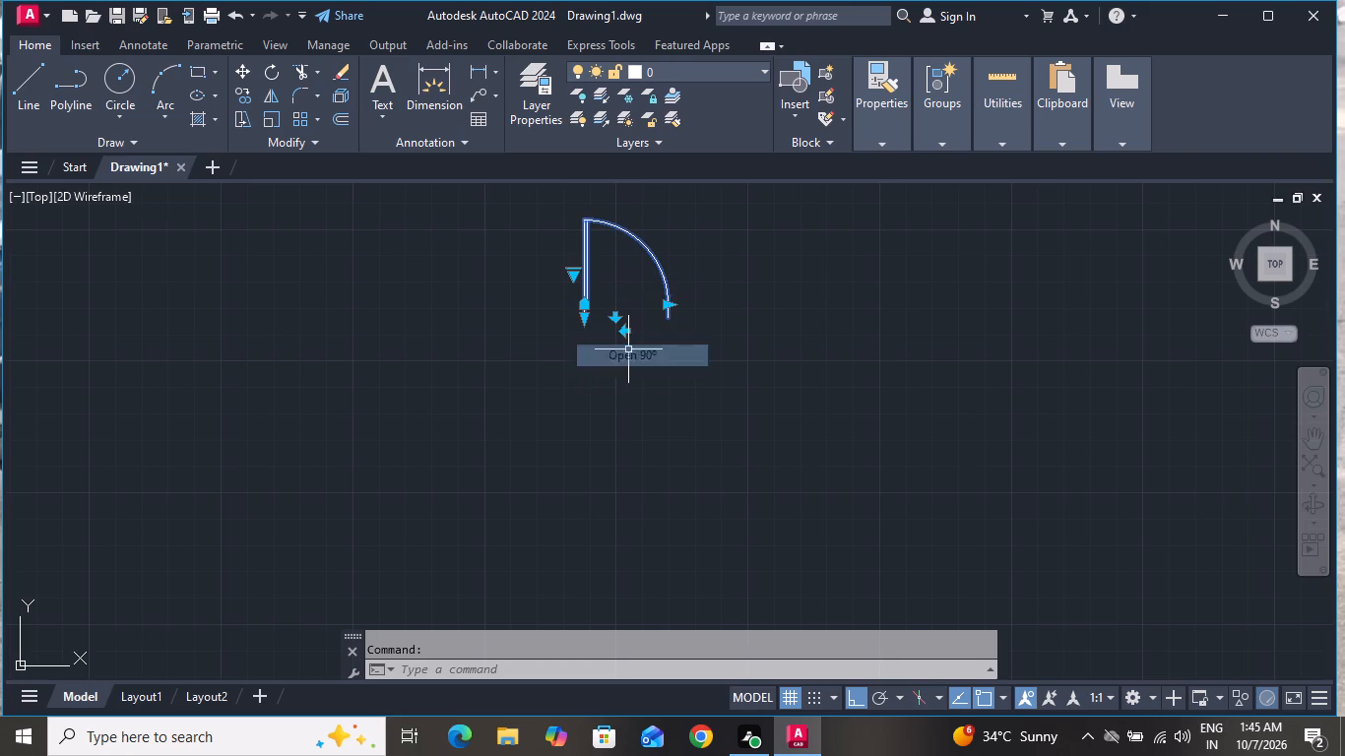
scroll(645, 337, "down", 3)
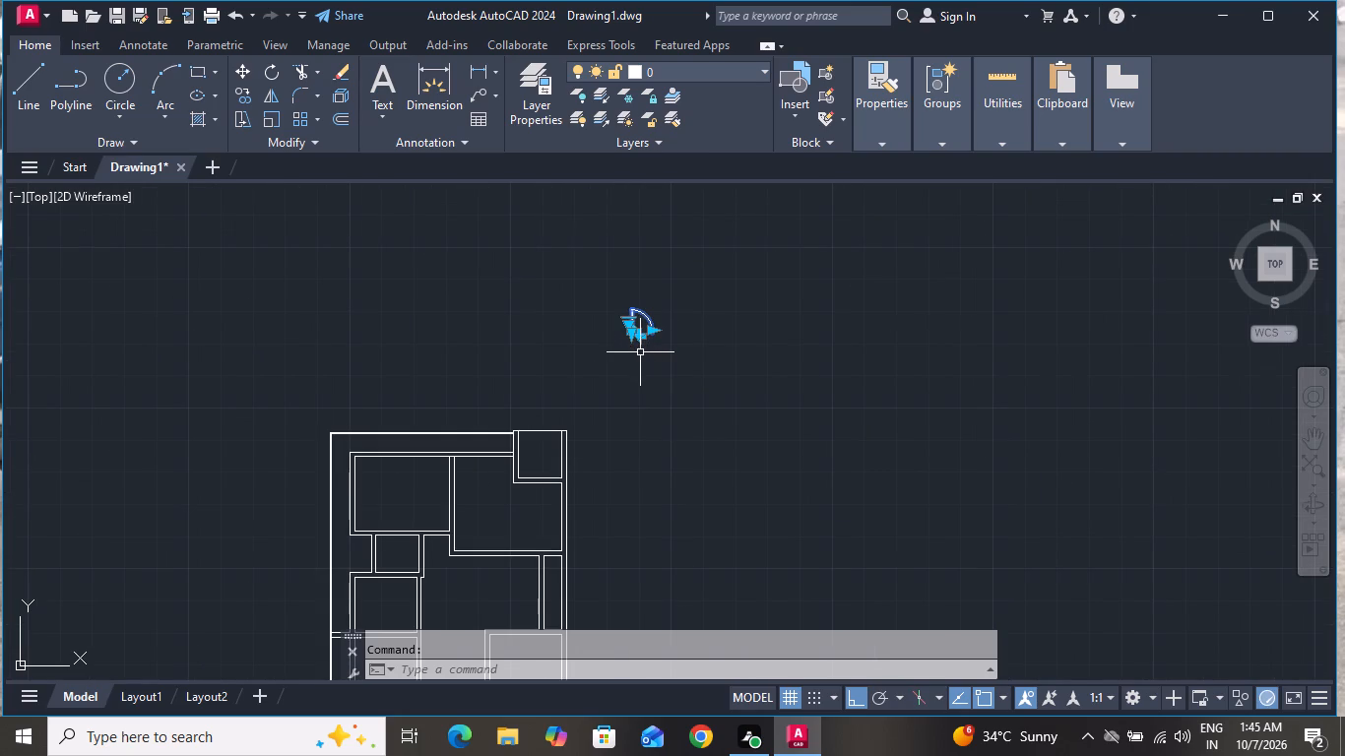
Copy the door block into the upper-right room, on its bottom wall near the lower-left corner, with Ortho off.
scroll(640, 337, "up", 2)
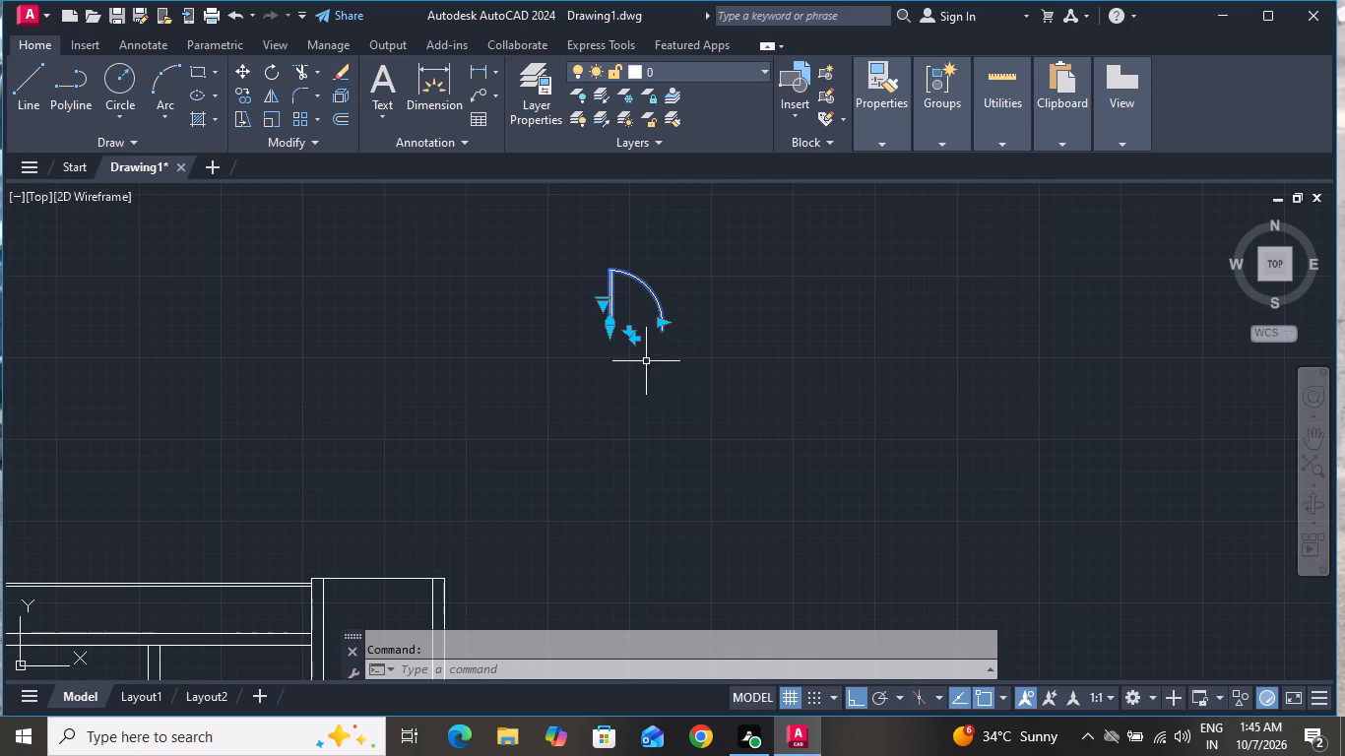
scroll(645, 370, "down", 2)
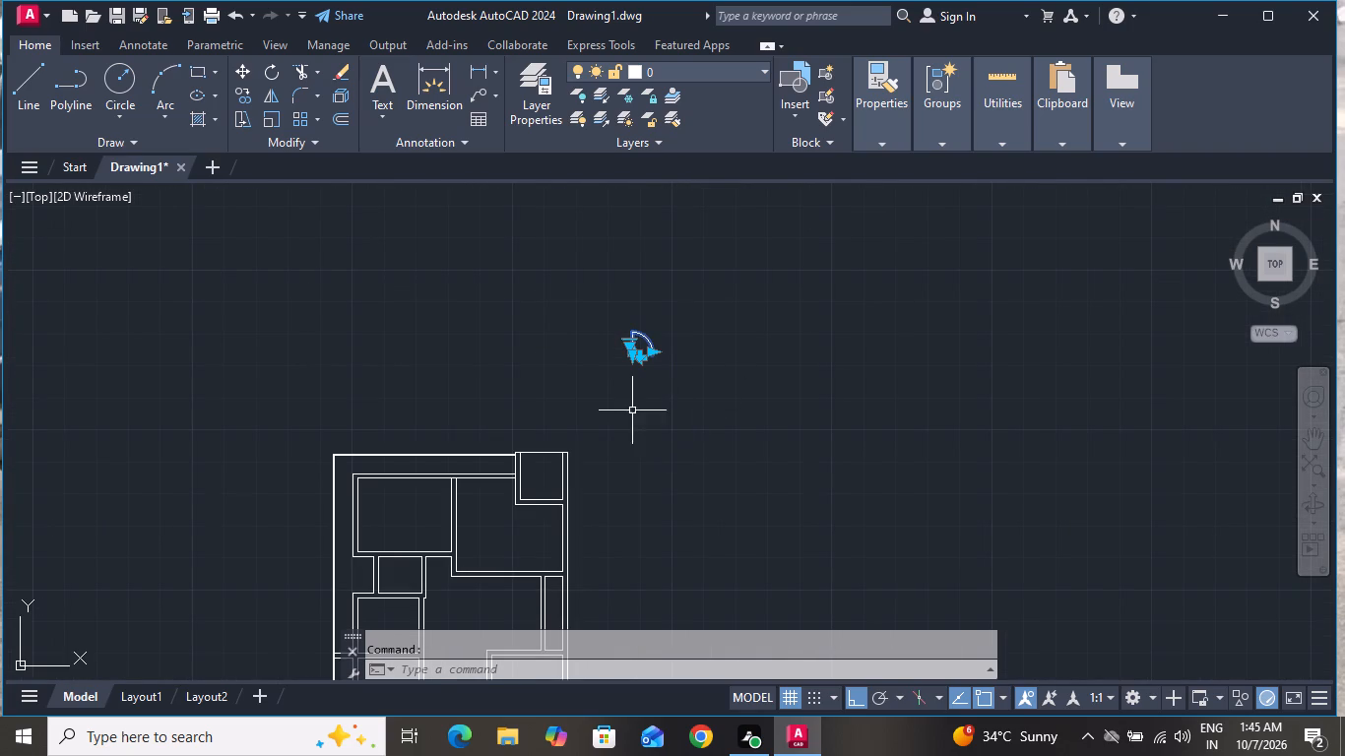
key("c")
type("o")
key("space")
left_click(631, 354)
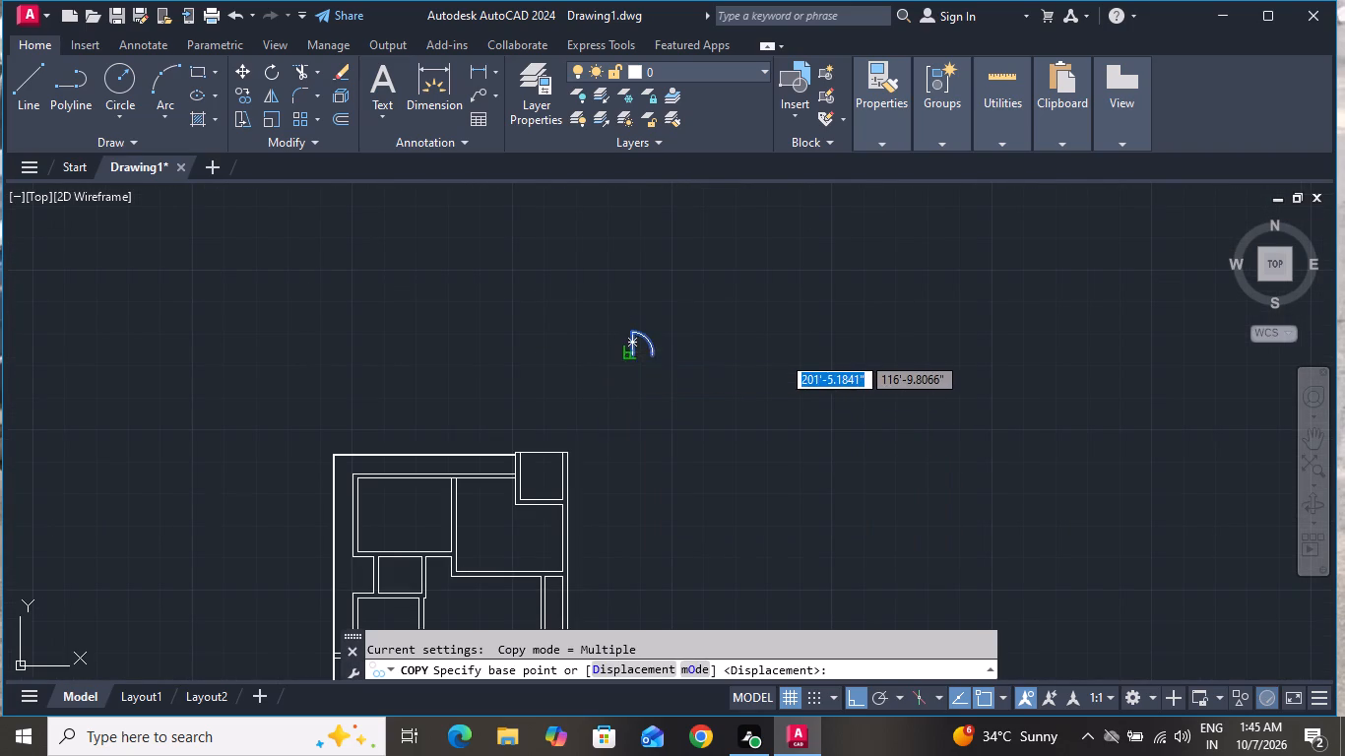
left_click(856, 690)
scroll(663, 616, "up", 1)
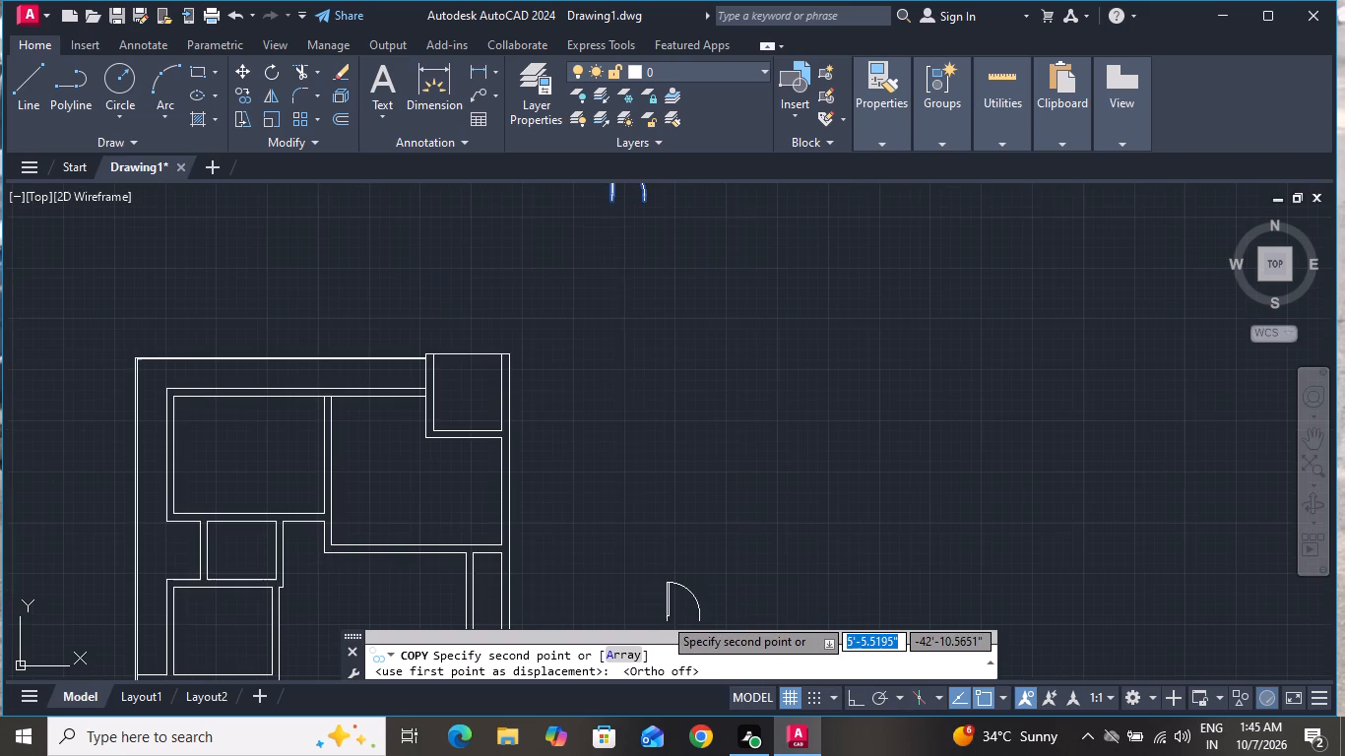
scroll(381, 551, "up", 4)
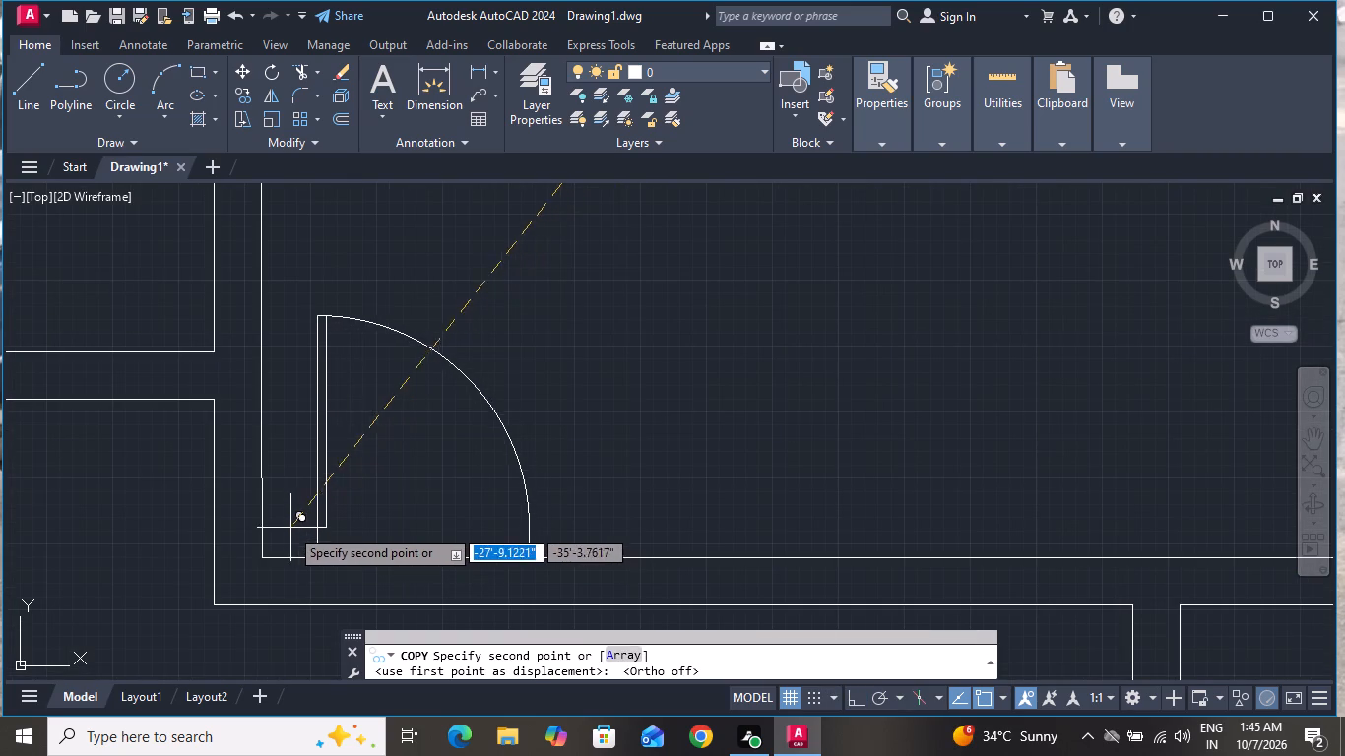
left_click(279, 529)
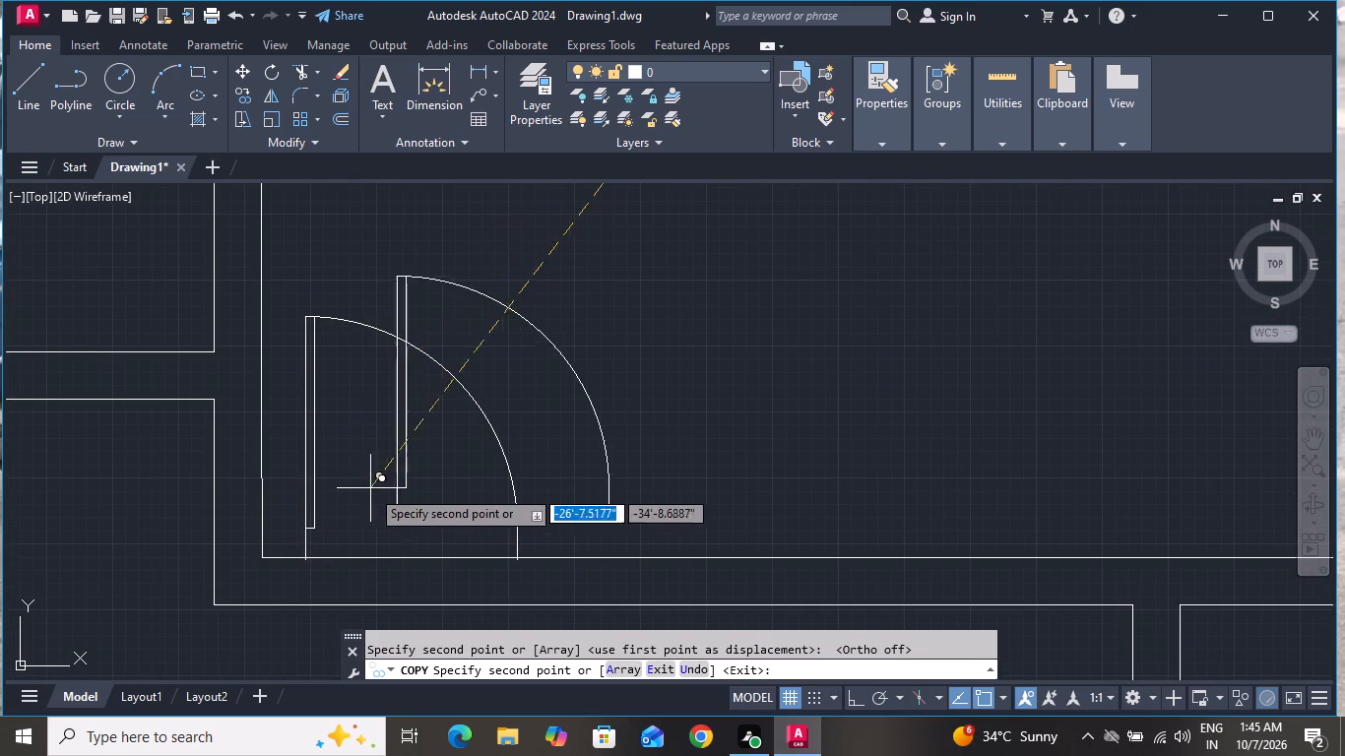
Place a second copy of the door in the empty space to the right of the building and end the Copy command.
scroll(438, 436, "down", 1)
scroll(678, 443, "down", 2)
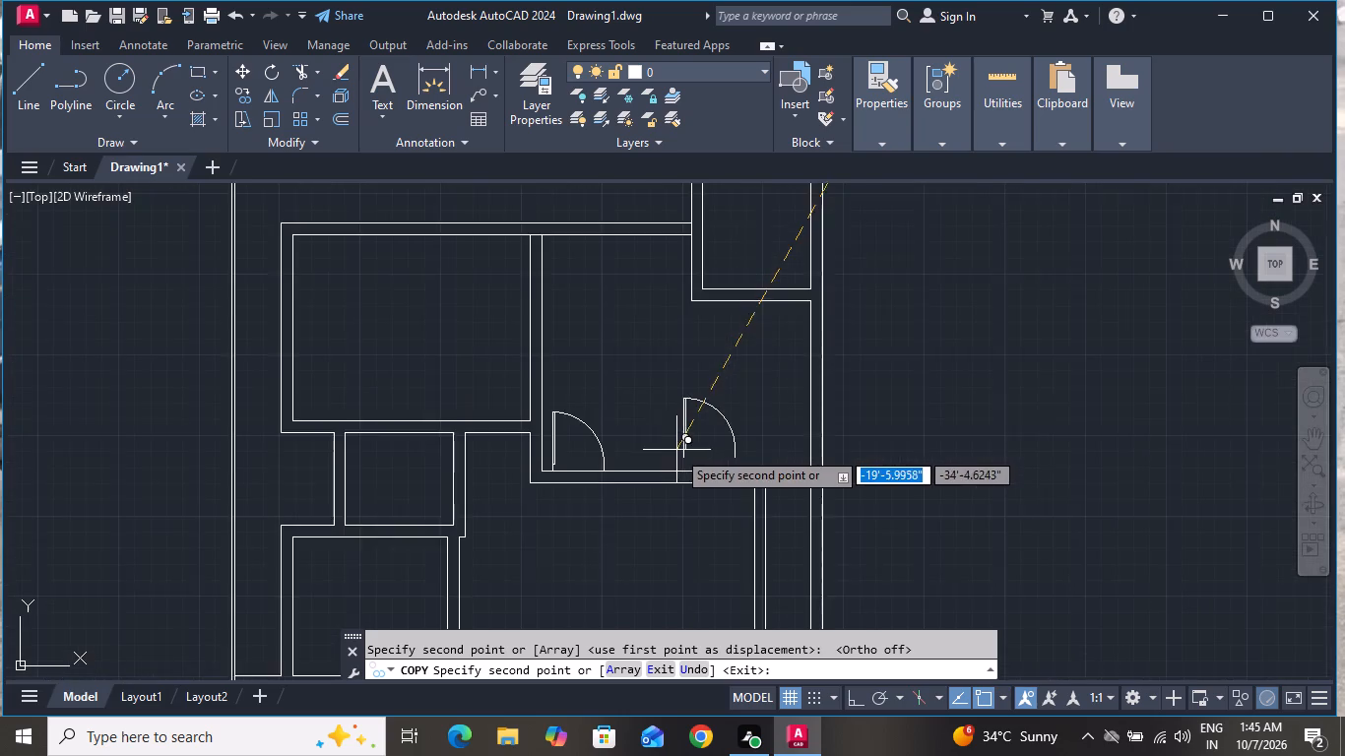
scroll(691, 412, "down", 2)
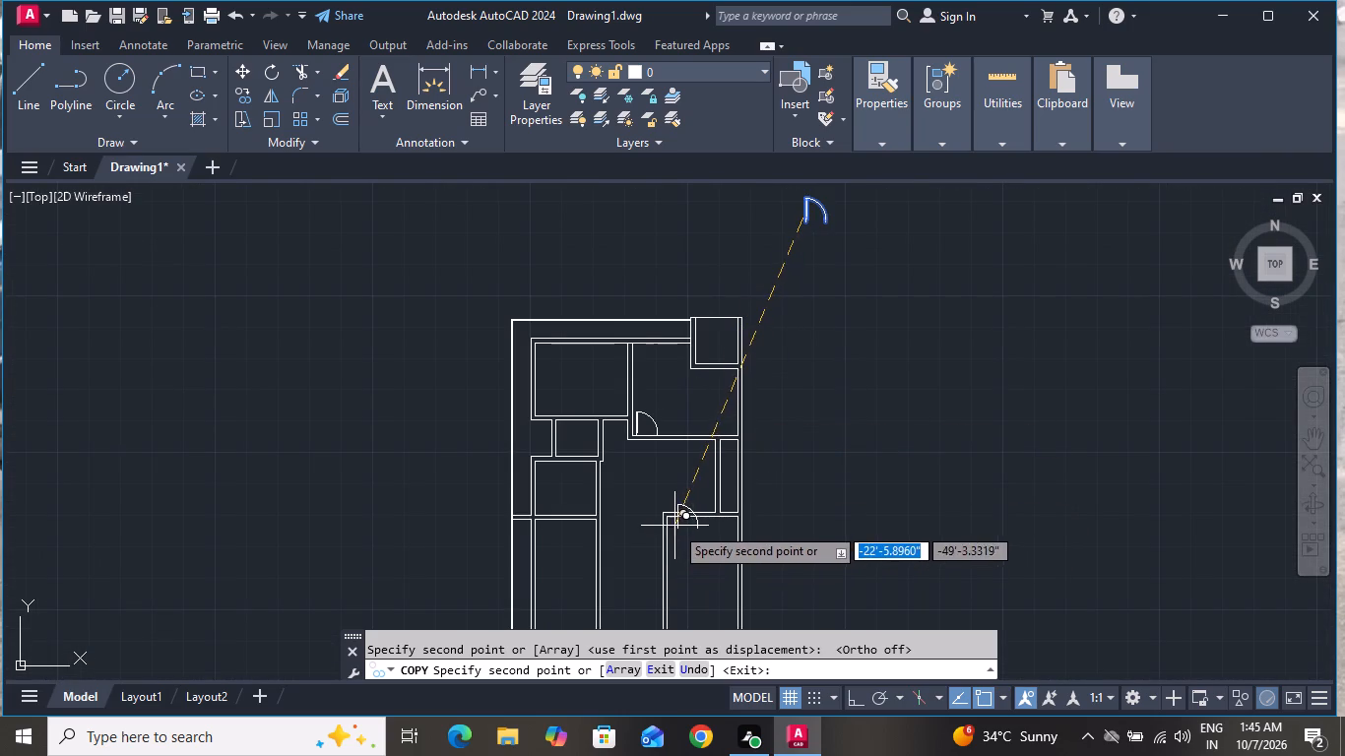
left_click(813, 427)
right_click(813, 427)
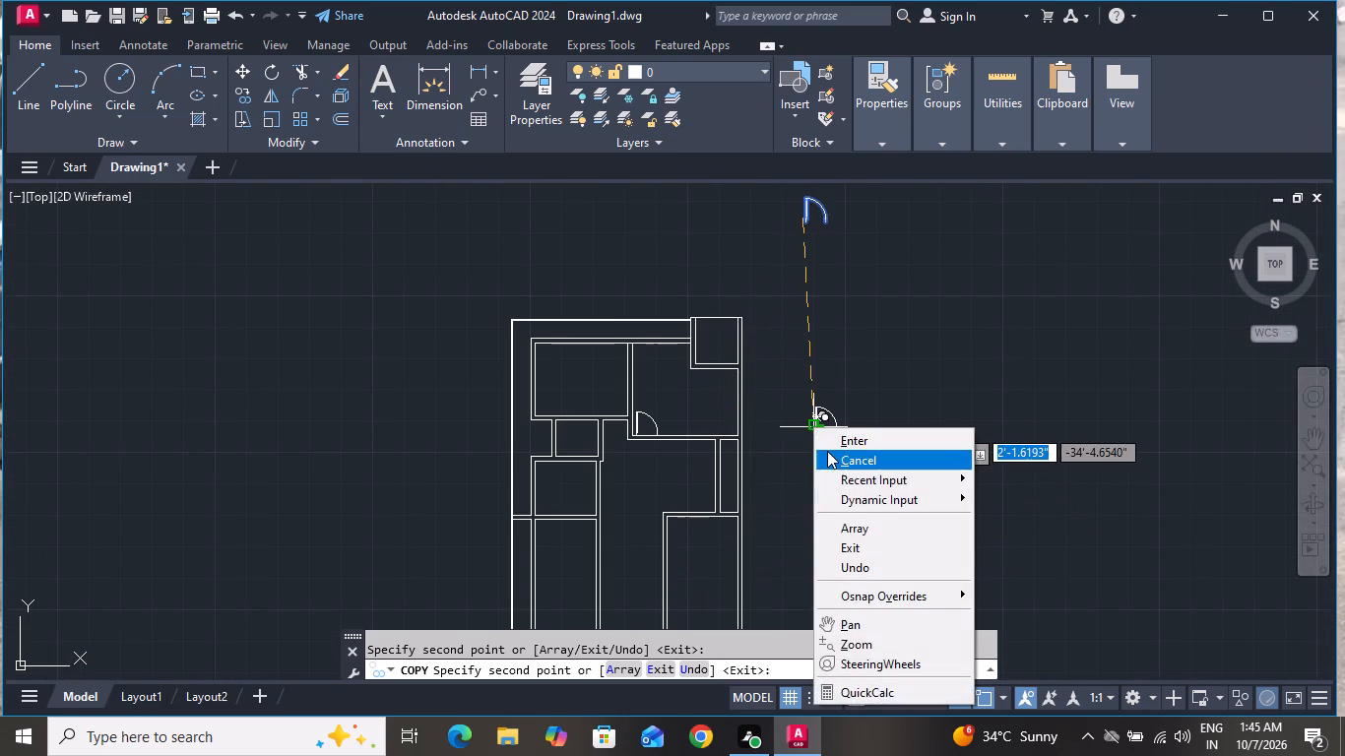
left_click(827, 451)
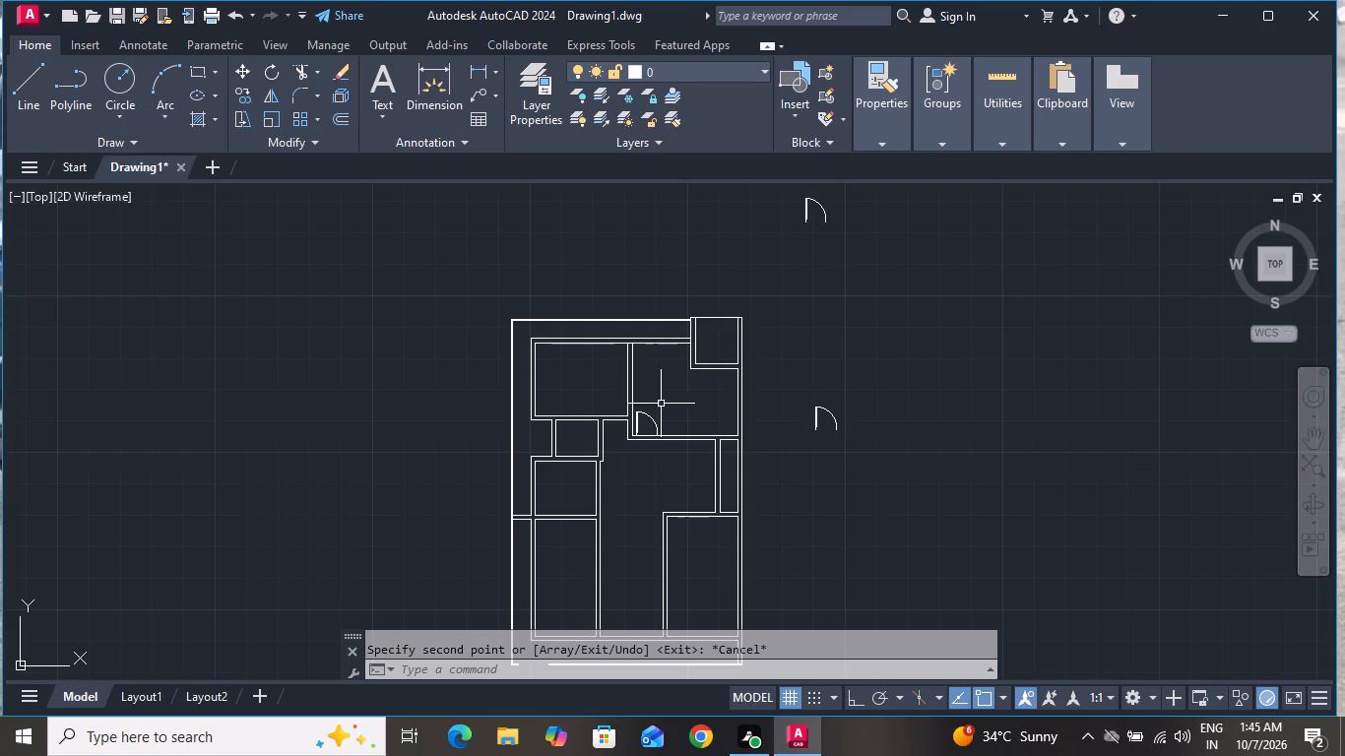
Move the door copy outside the building by its hinge-side base corner onto the upper-left room's bottom wall line, near the room's right end.
scroll(768, 387, "up", 1)
scroll(869, 435, "up", 1)
left_click(911, 403)
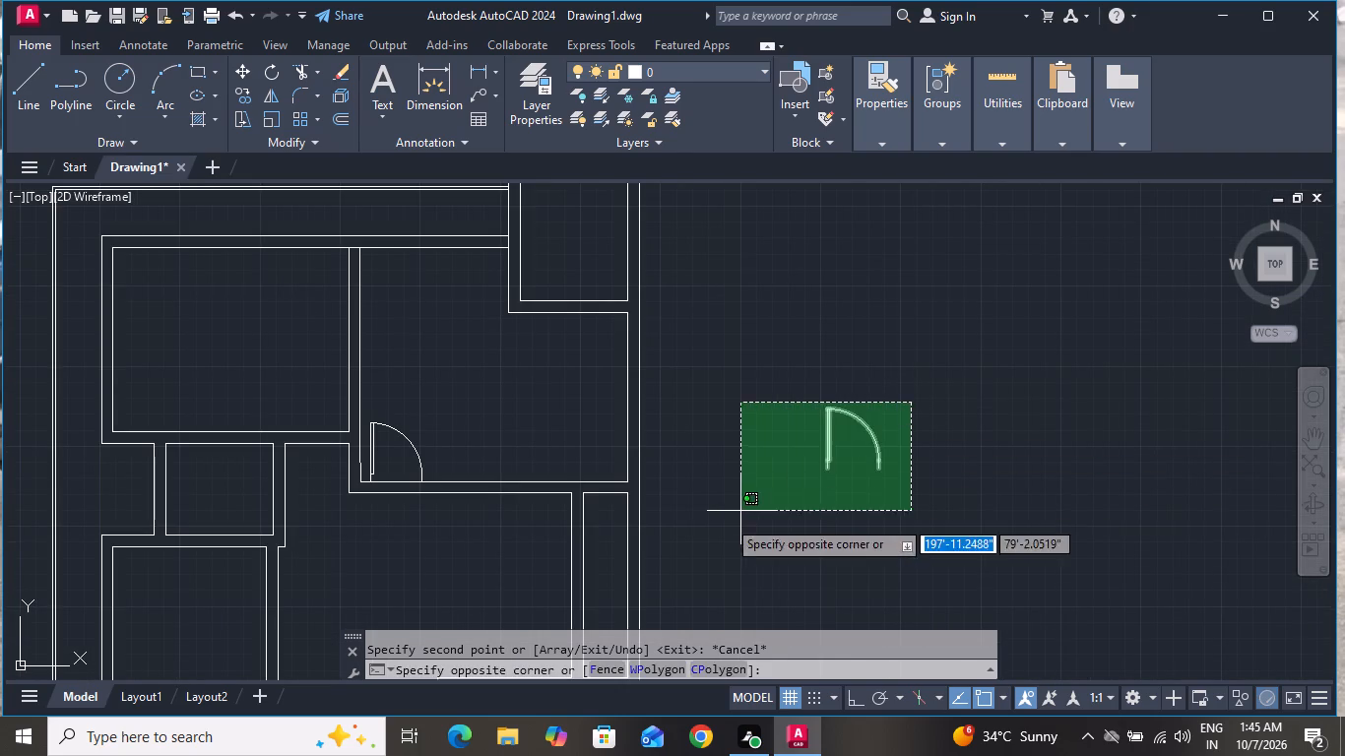
left_click(720, 526)
type("m")
key("space")
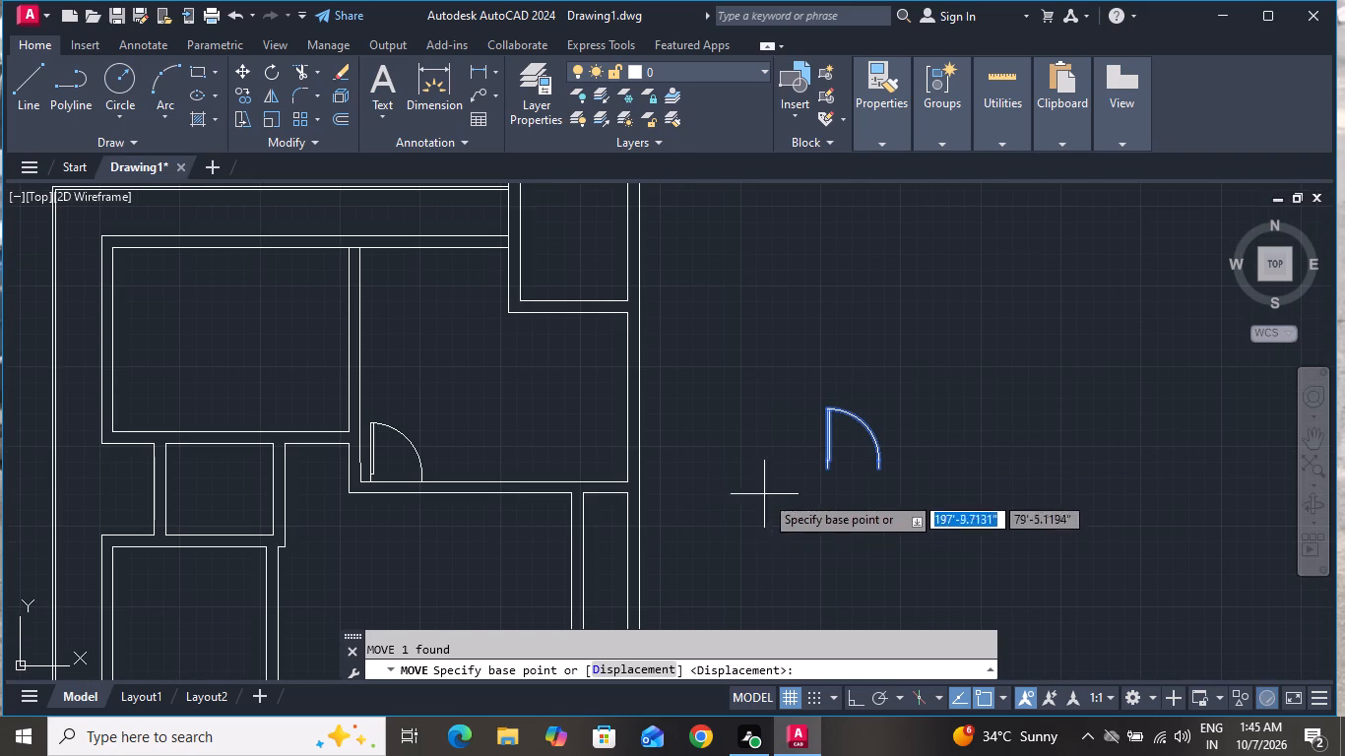
left_click(829, 470)
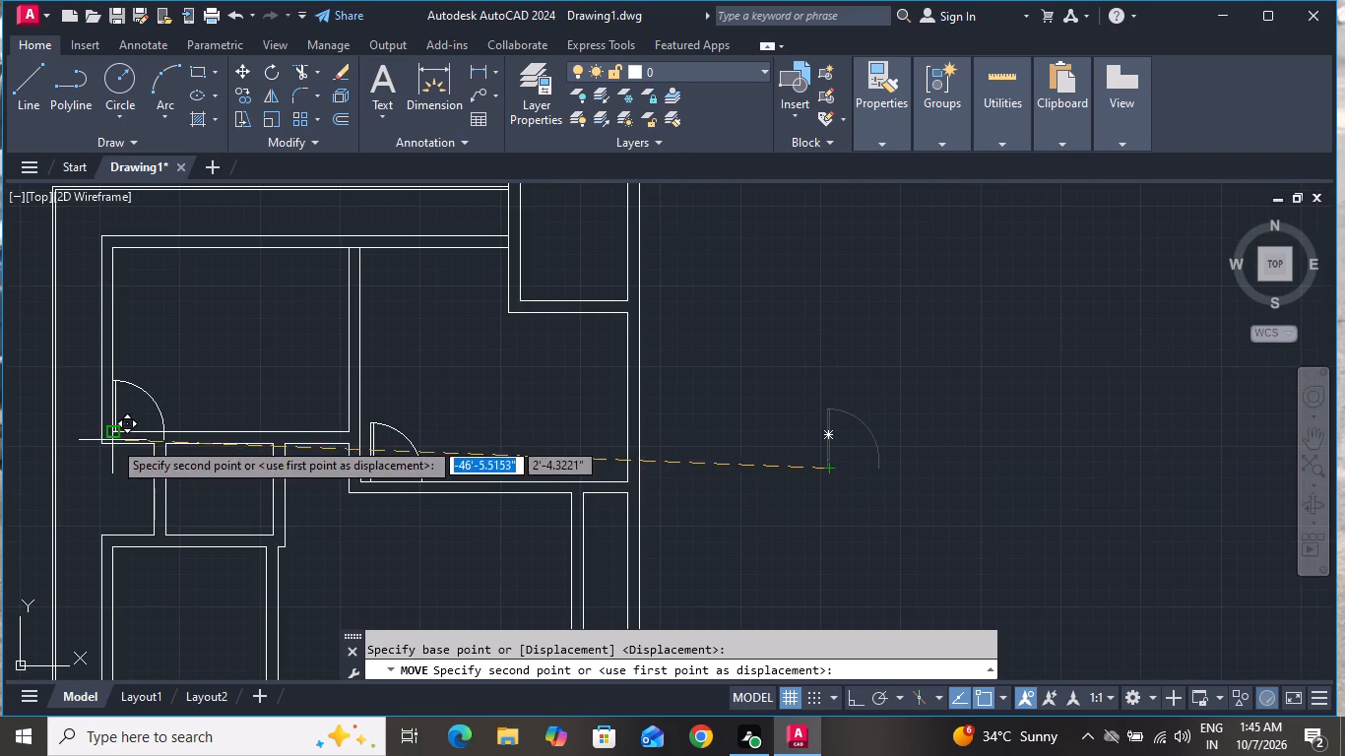
scroll(259, 439, "up", 2)
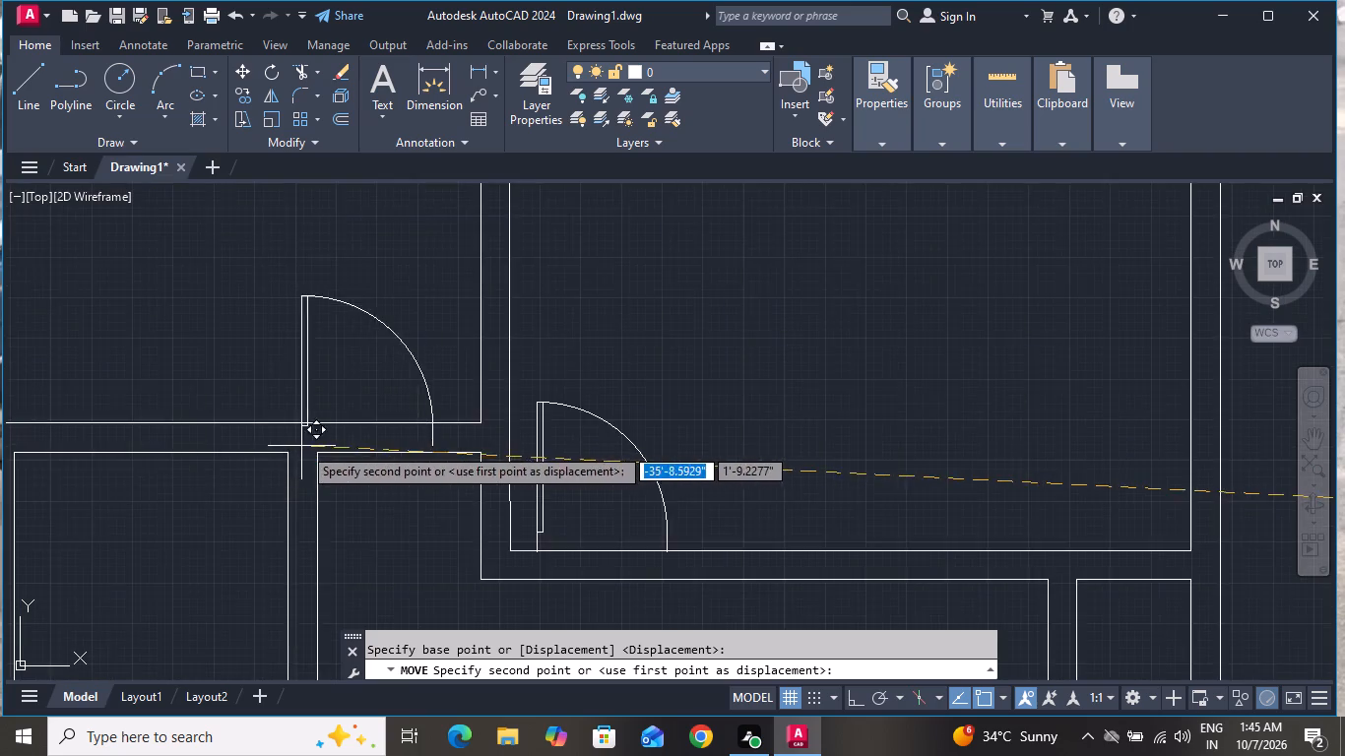
scroll(305, 445, "up", 1)
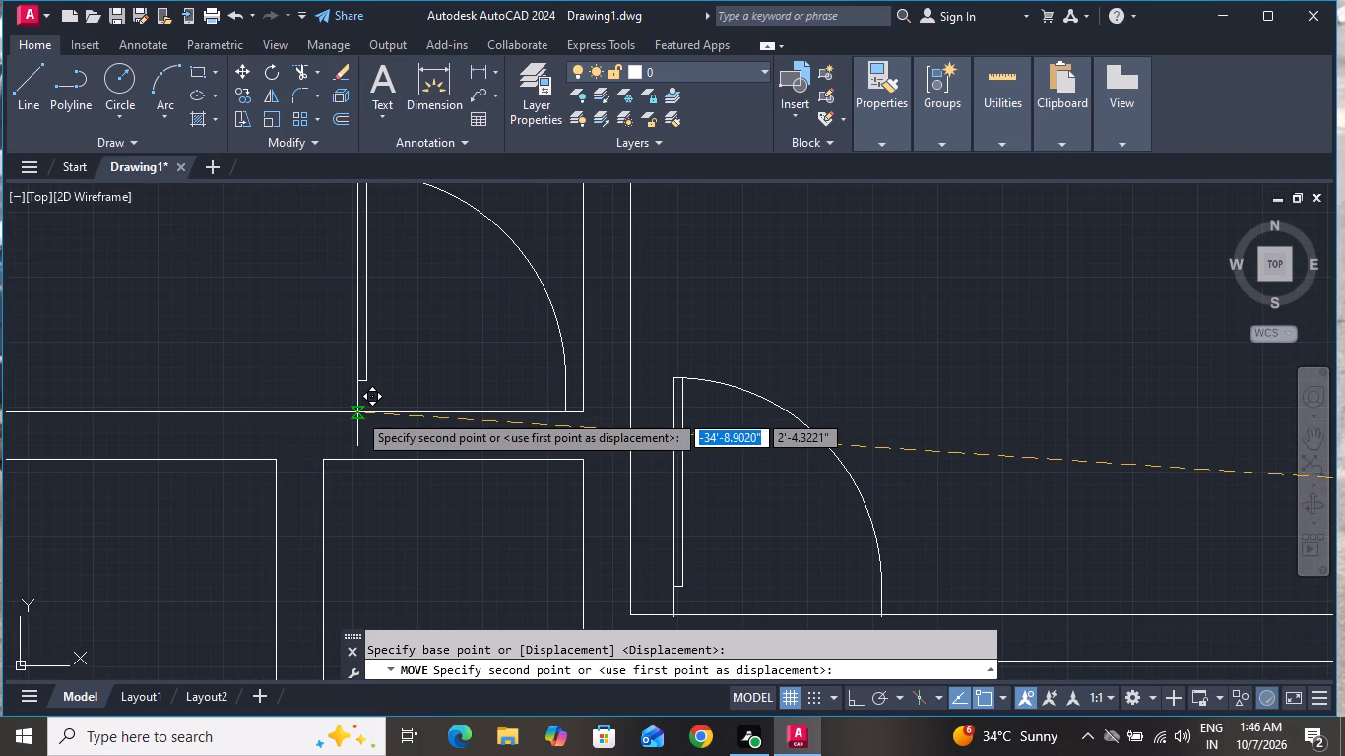
left_click(357, 412)
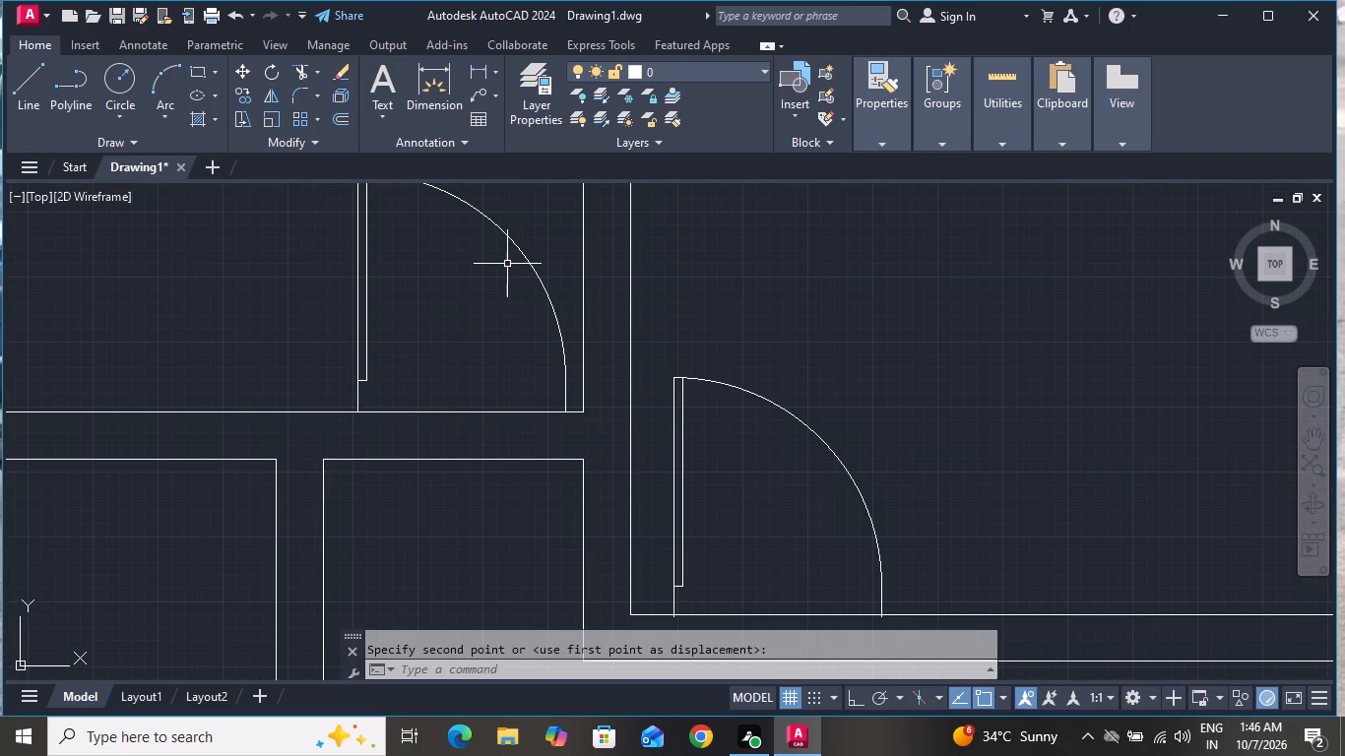
Mirror the upper-left room's door about a vertical line through its hinge corner with Ortho on, erasing the source object.
left_click(524, 255)
key("m")
type("i")
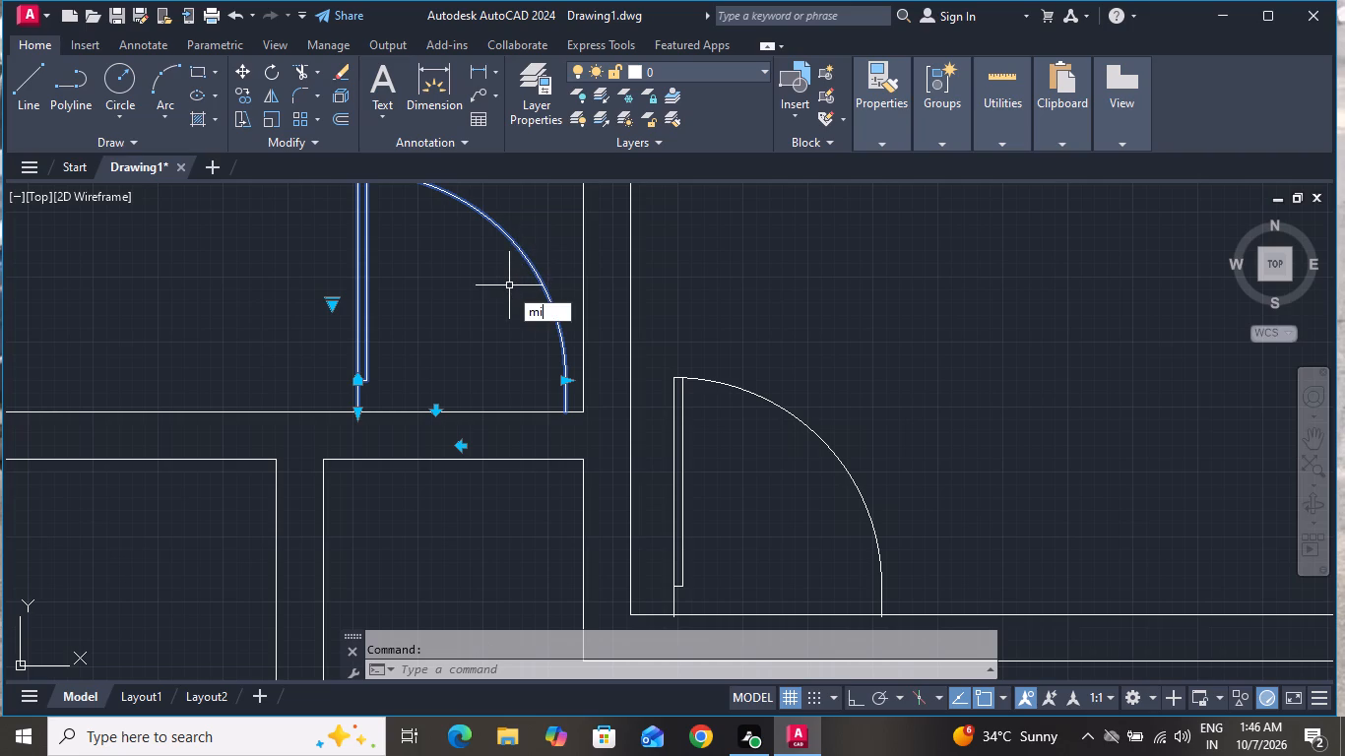
key("space")
left_click(359, 416)
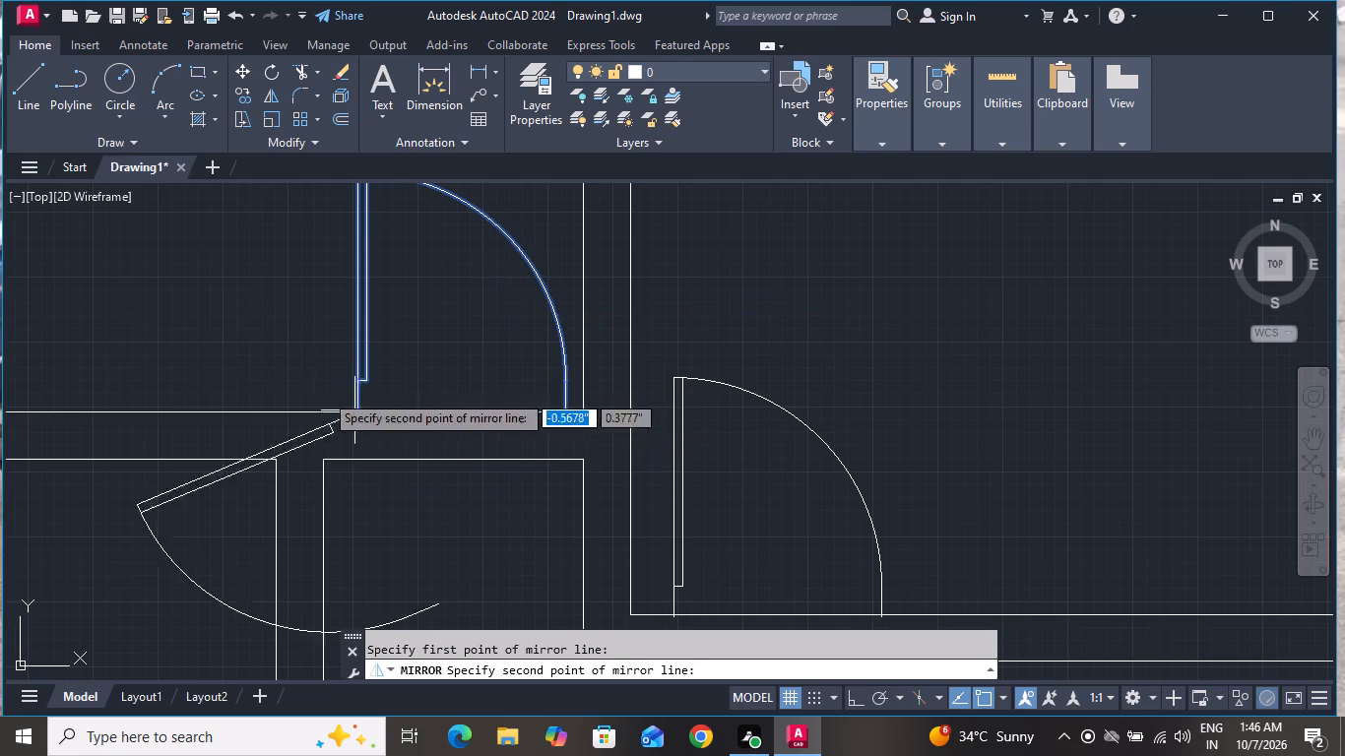
left_click(859, 695)
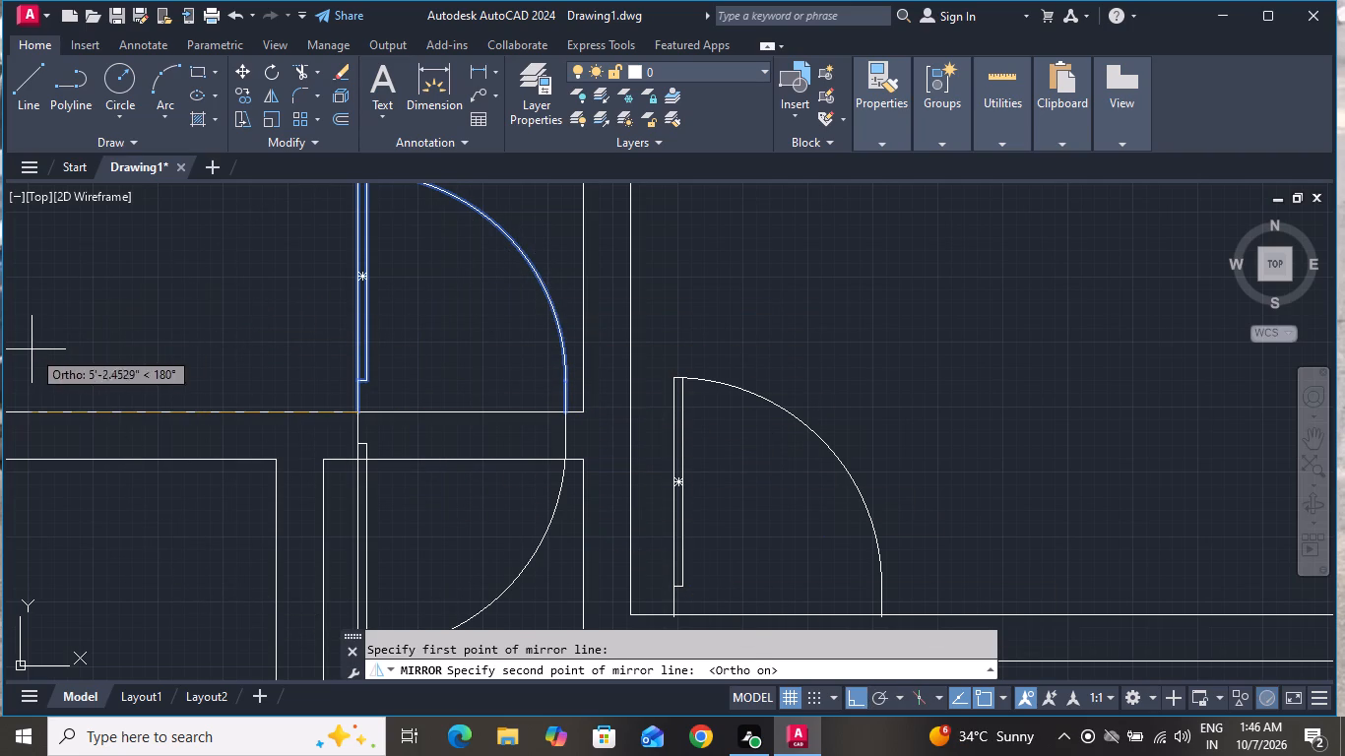
left_click(379, 243)
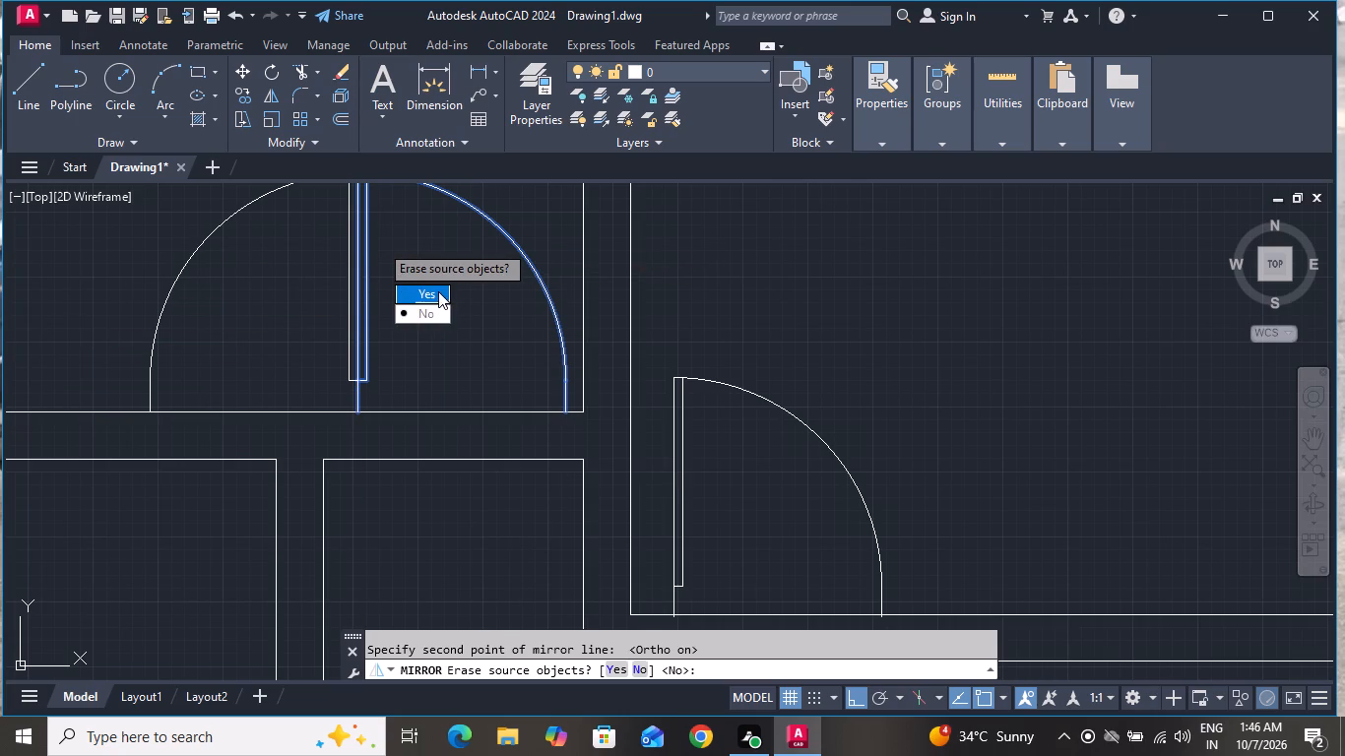
left_click_drag(438, 290, 379, 243)
Move the mirrored door about 3'-2.6" right along the bottom wall line, close to the upper-left room's lower-right corner.
scroll(406, 406, "down", 1)
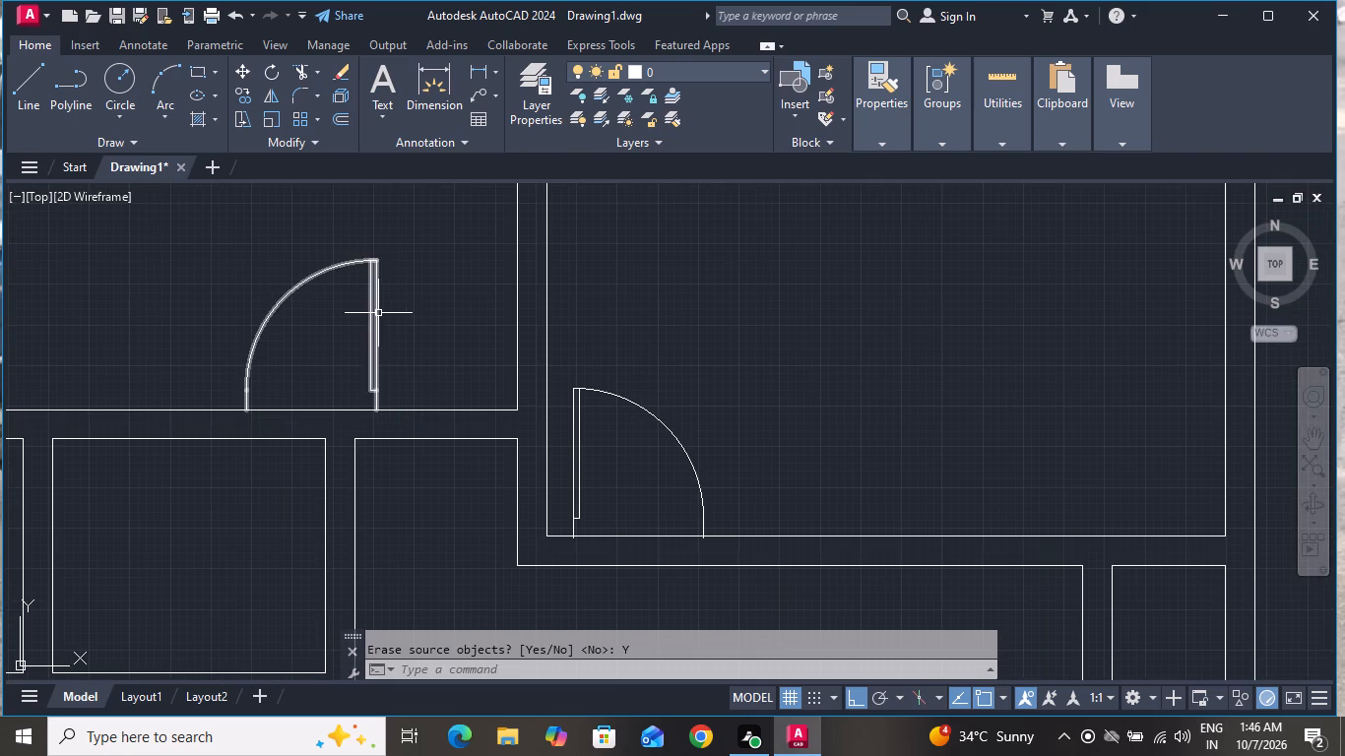
left_click(378, 313)
type("m")
key("space")
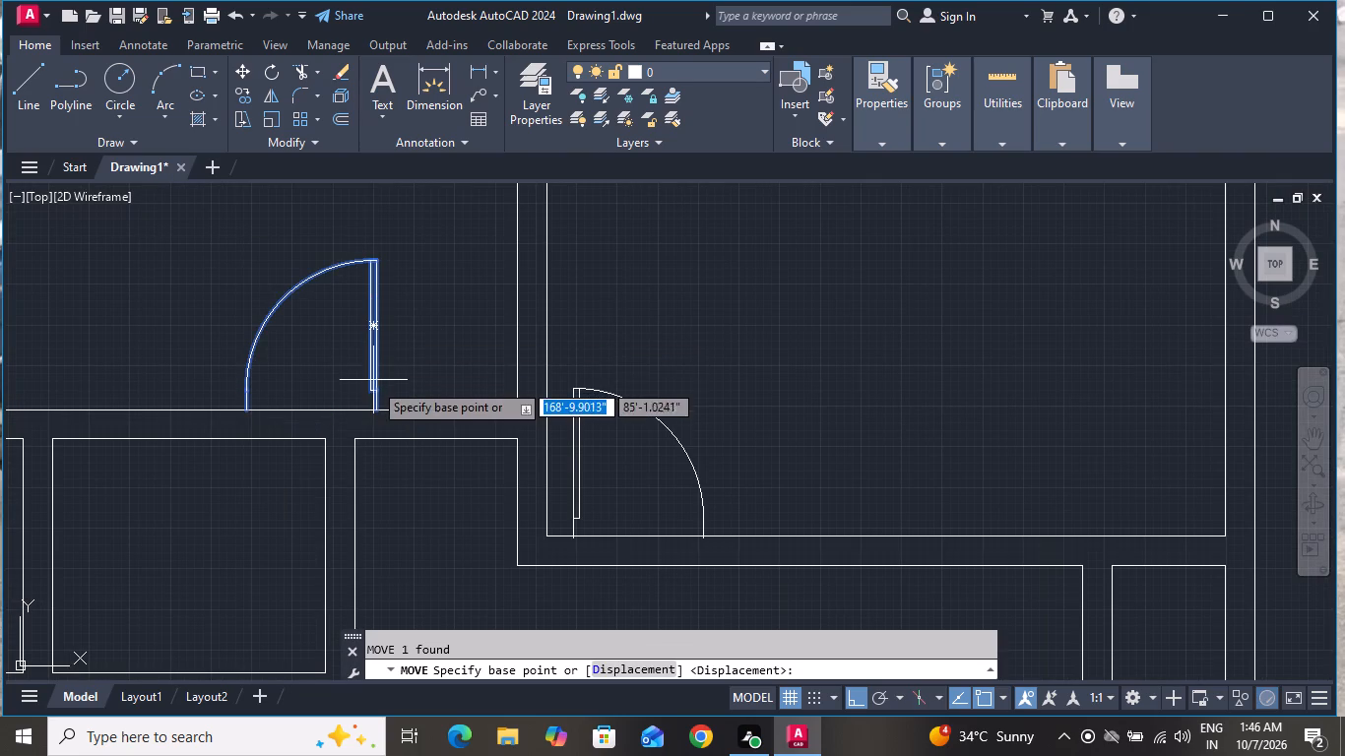
left_click(379, 411)
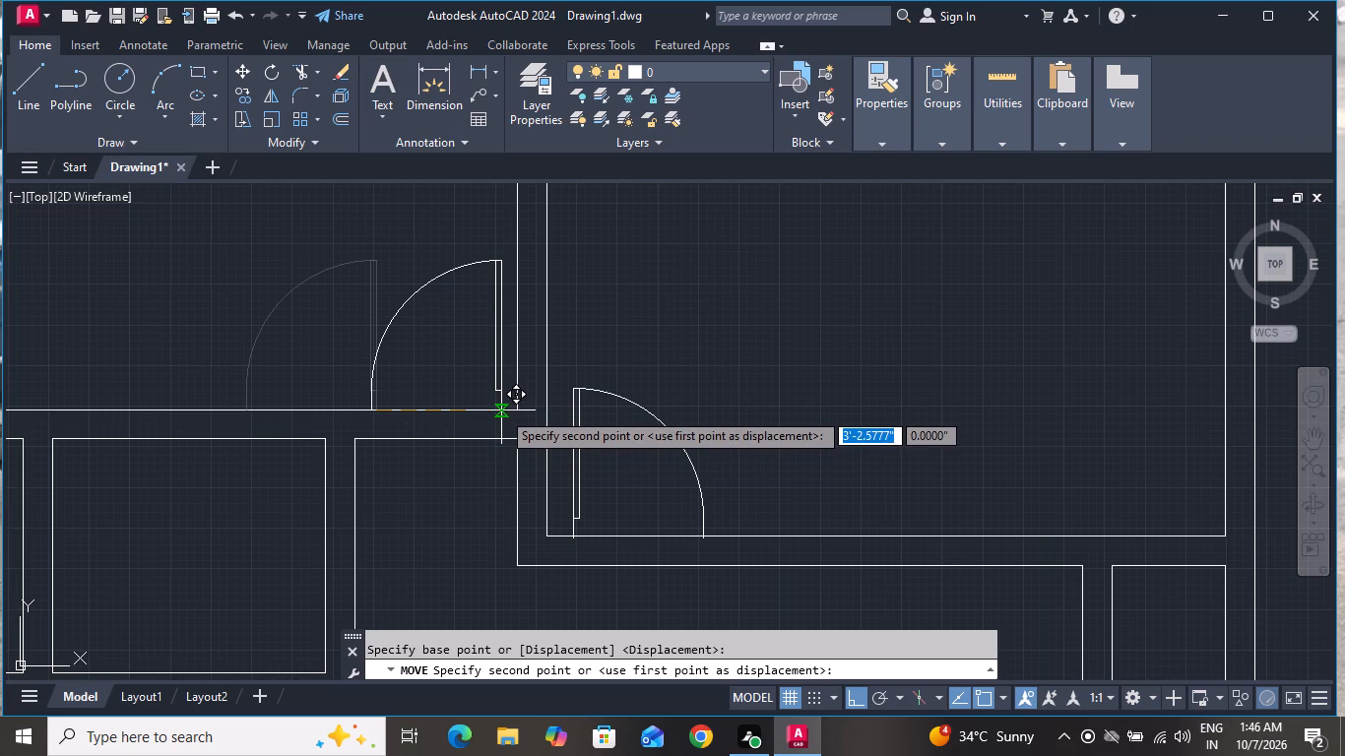
left_click(501, 410)
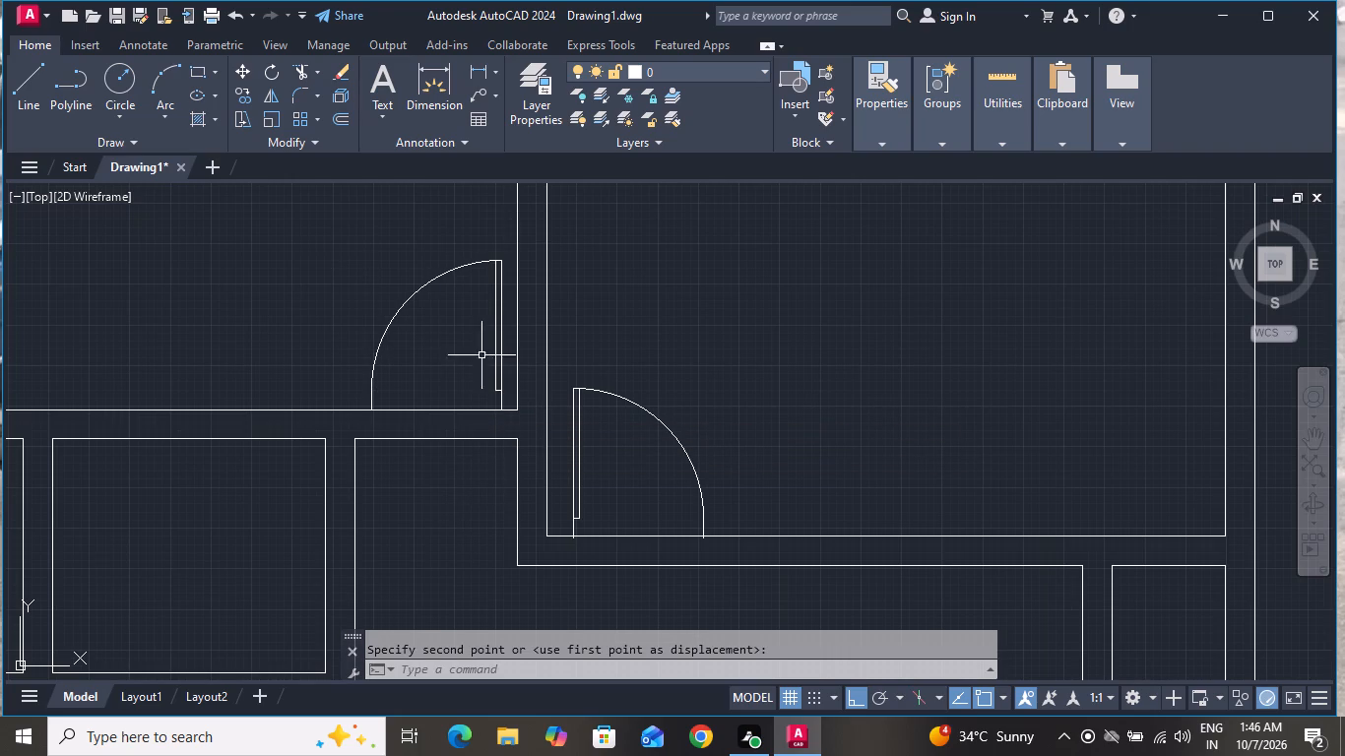
Draw two vertical jamb lines across the wall thickness, one at each end of the upper-left room's door opening.
left_click(31, 66)
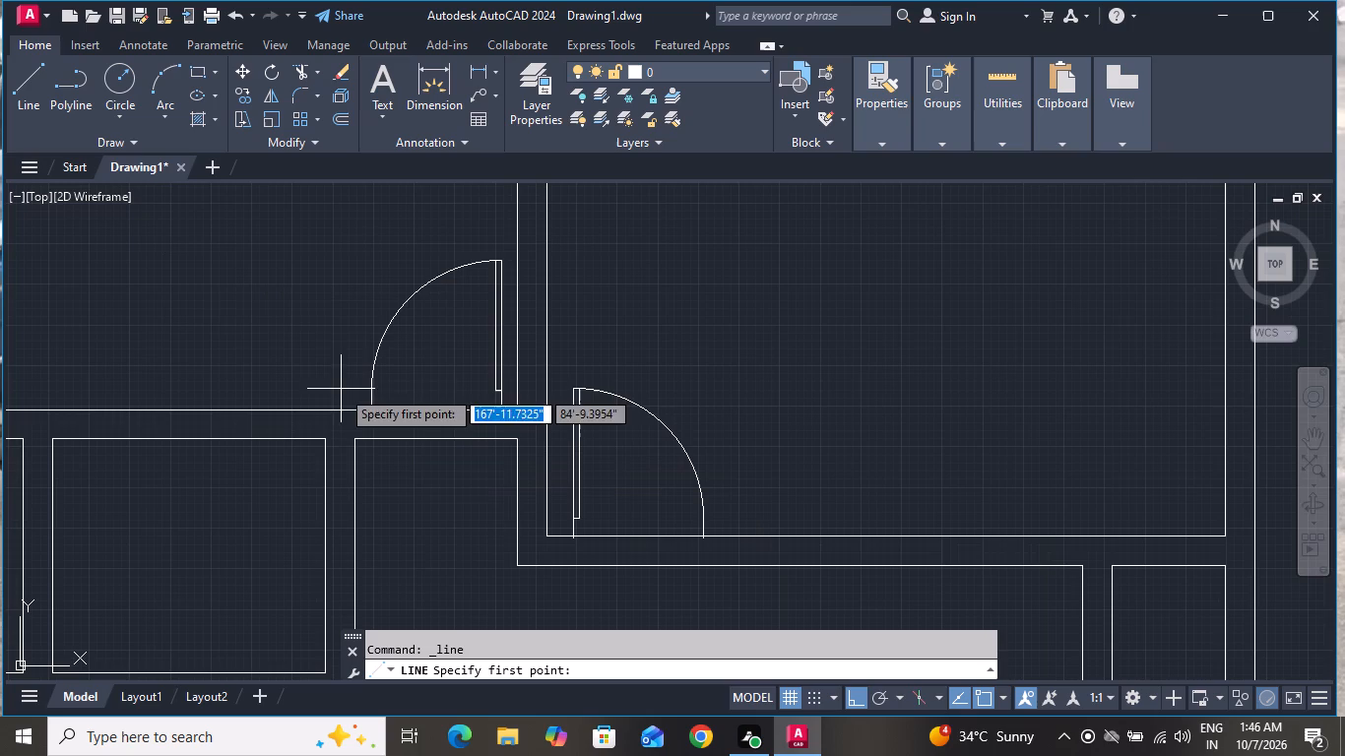
left_click(375, 410)
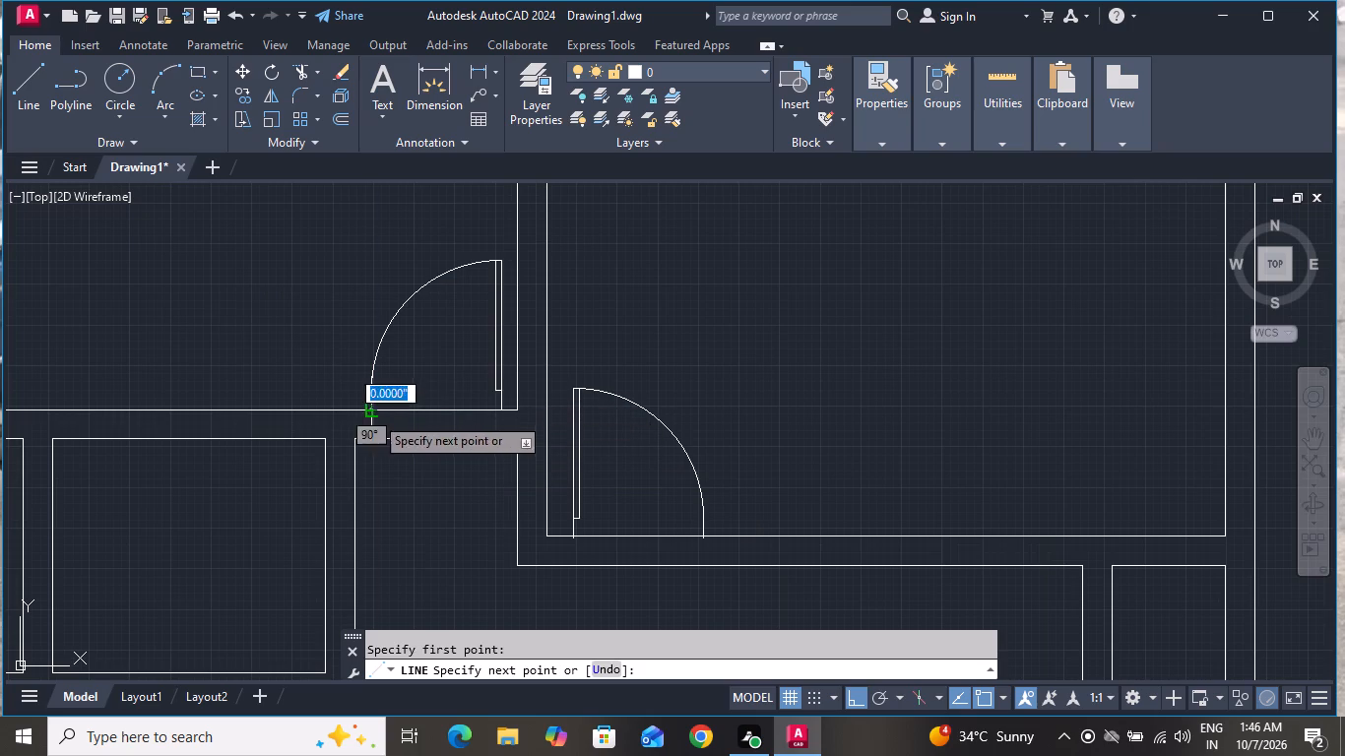
left_click(375, 434)
right_click(375, 434)
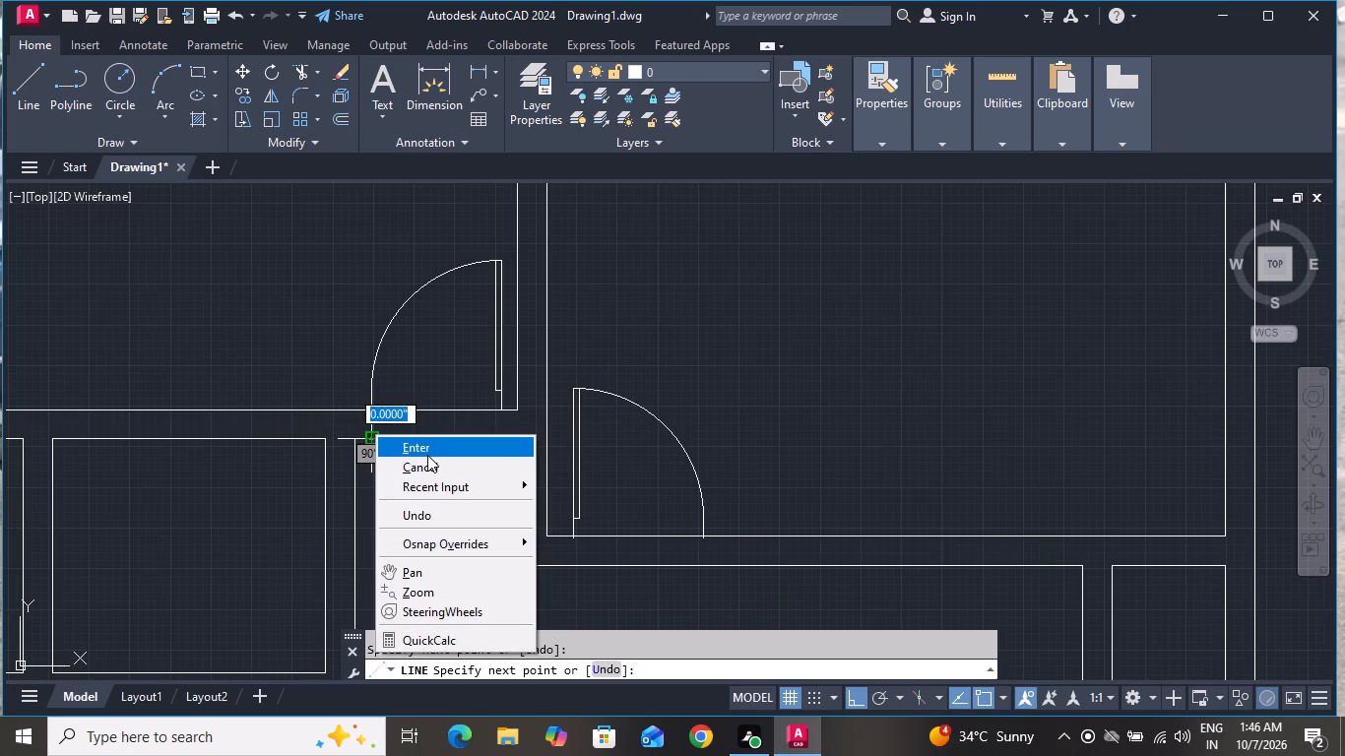
left_click(428, 471)
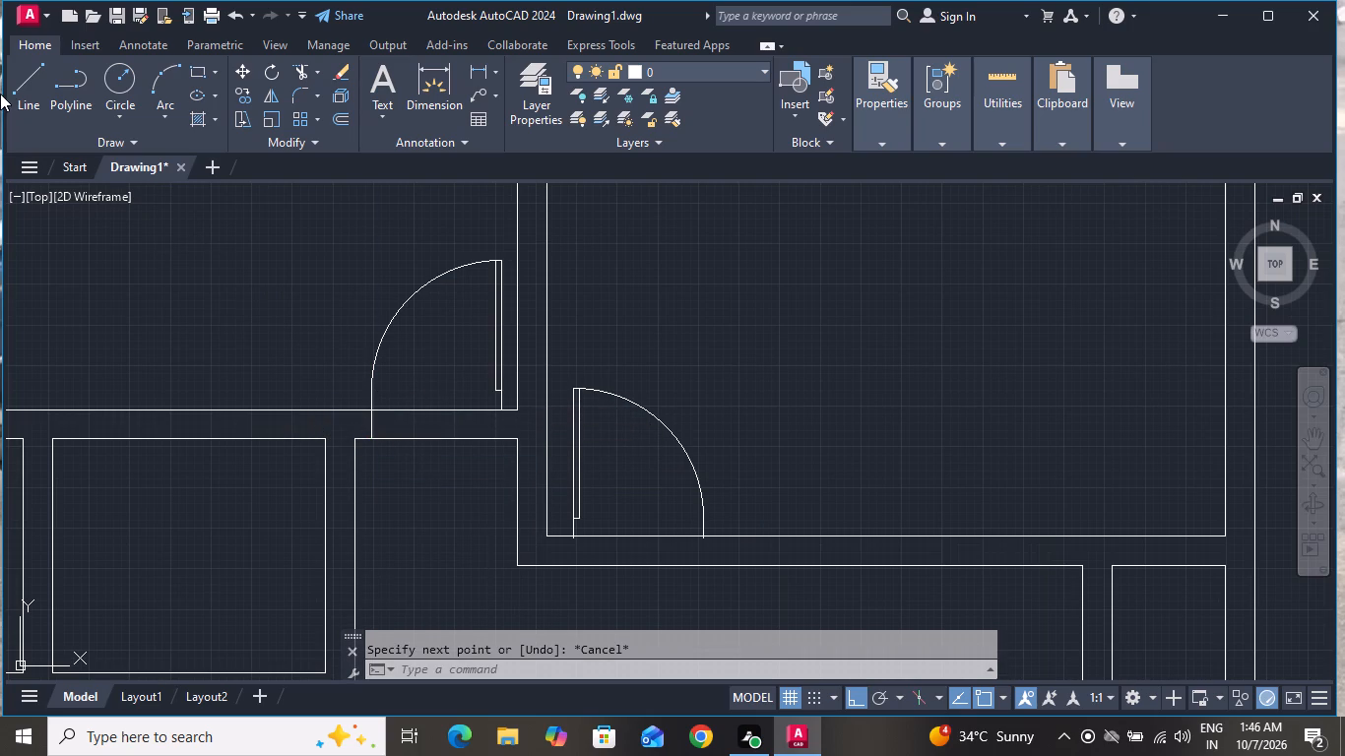
left_click(18, 86)
left_click(503, 413)
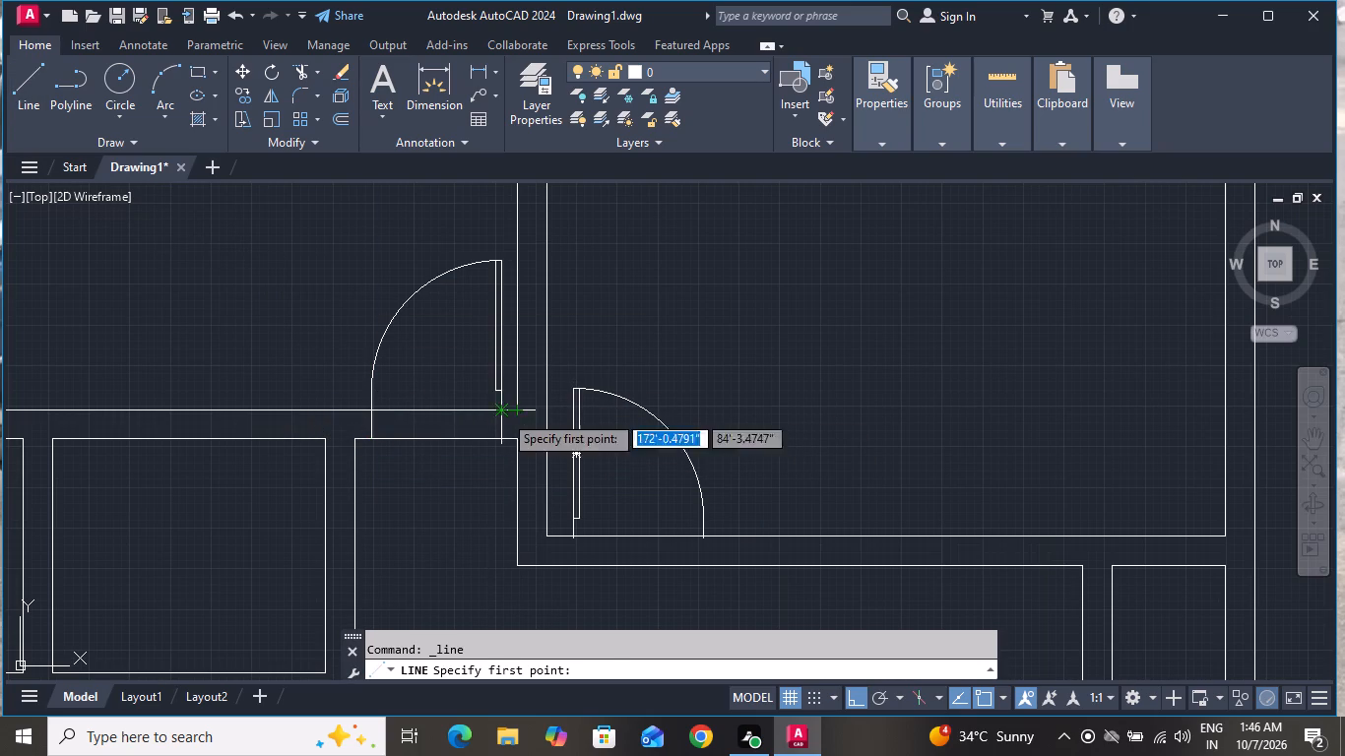
left_click(506, 441)
right_click(506, 441)
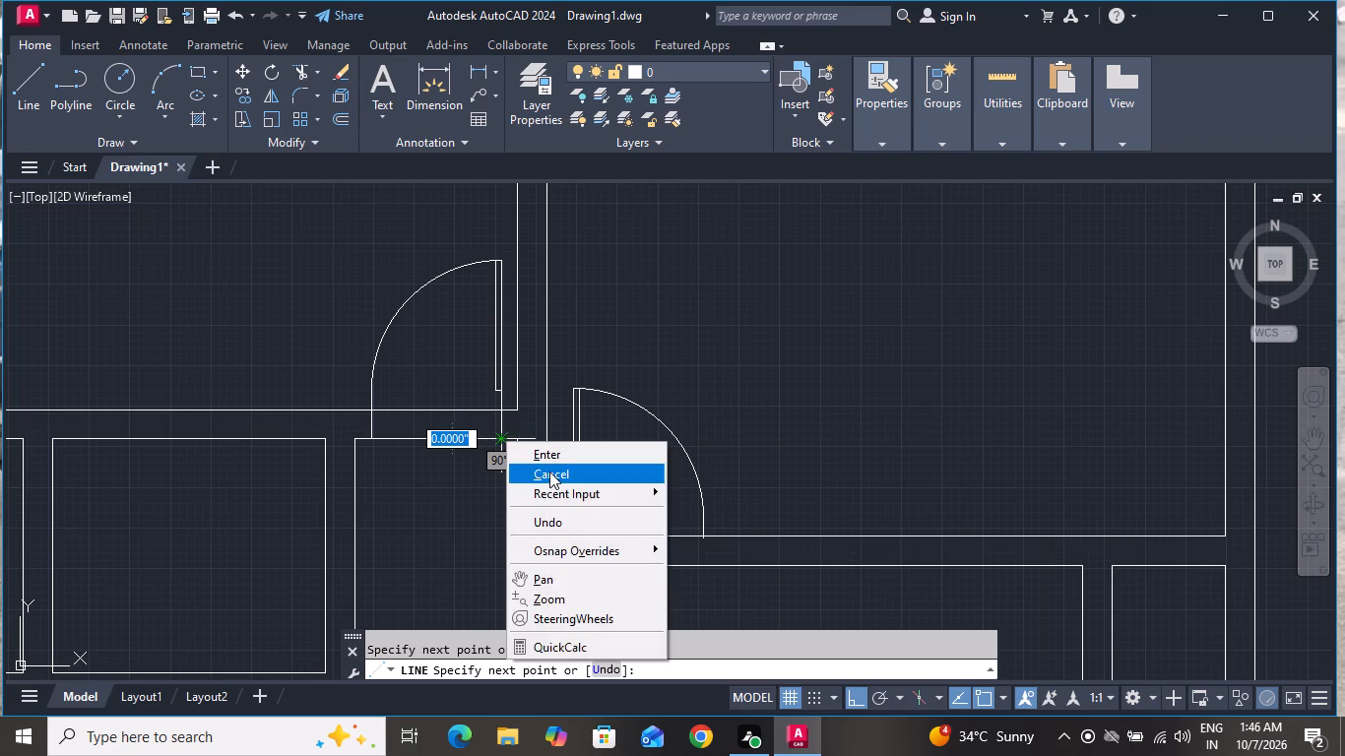
left_click(550, 472)
Trim both wall lines between the jambs of the upper-left room's door opening.
type("tr")
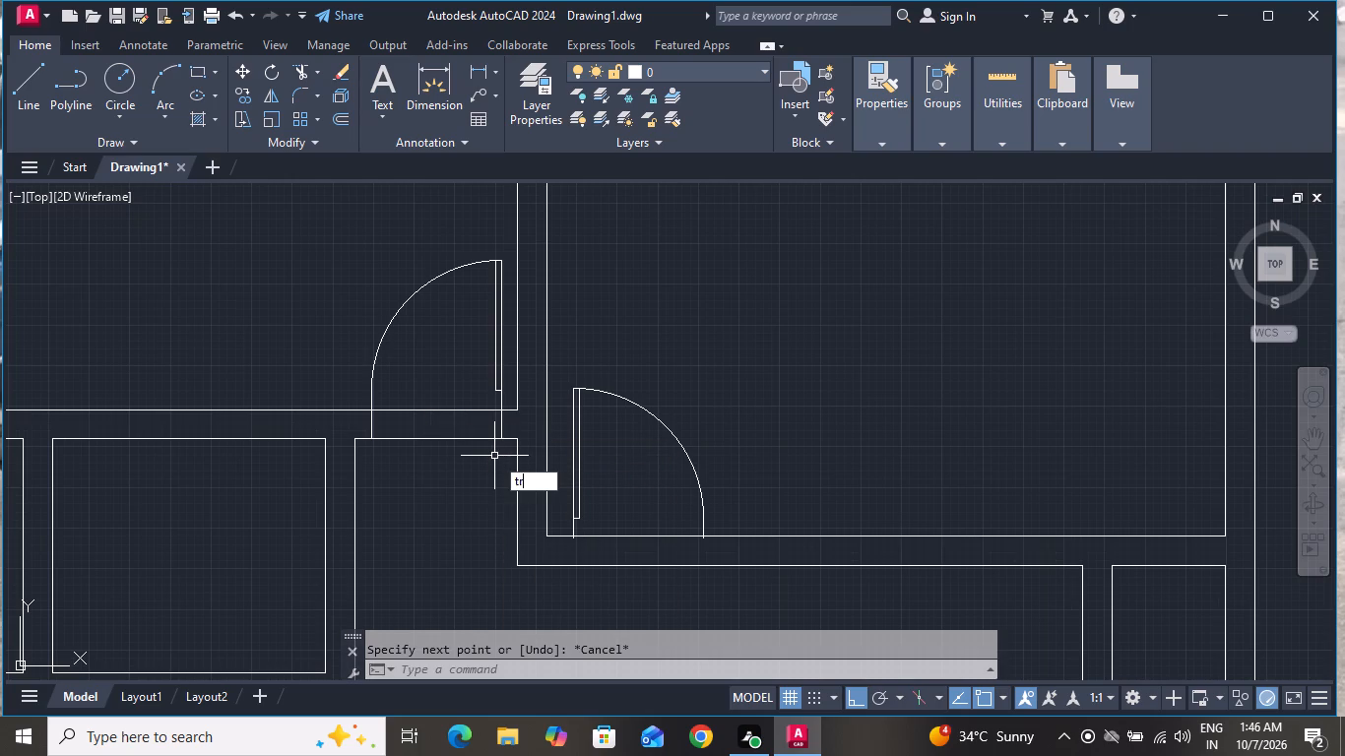
key("space")
key("space")
left_click(416, 476)
left_click(431, 362)
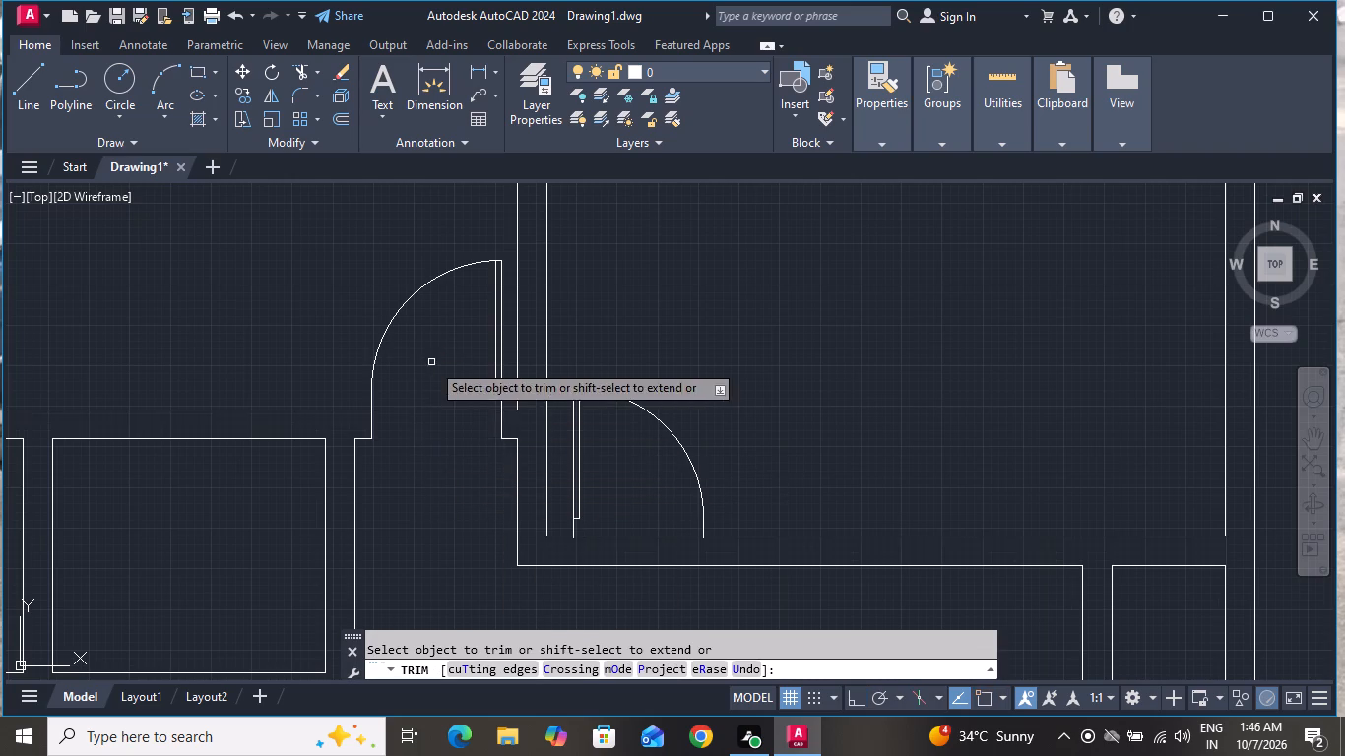
scroll(408, 532, "down", 2)
scroll(508, 516, "up", 2)
left_click(506, 529)
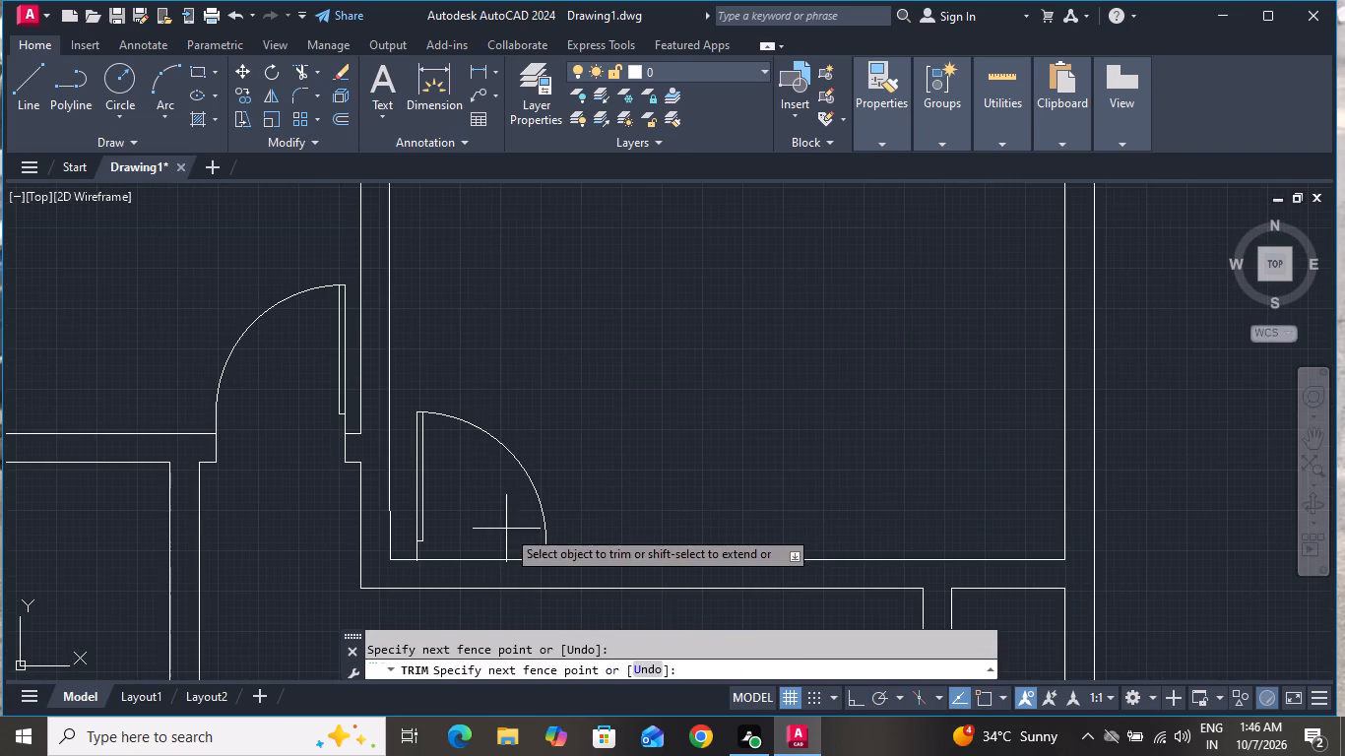
right_click(500, 512)
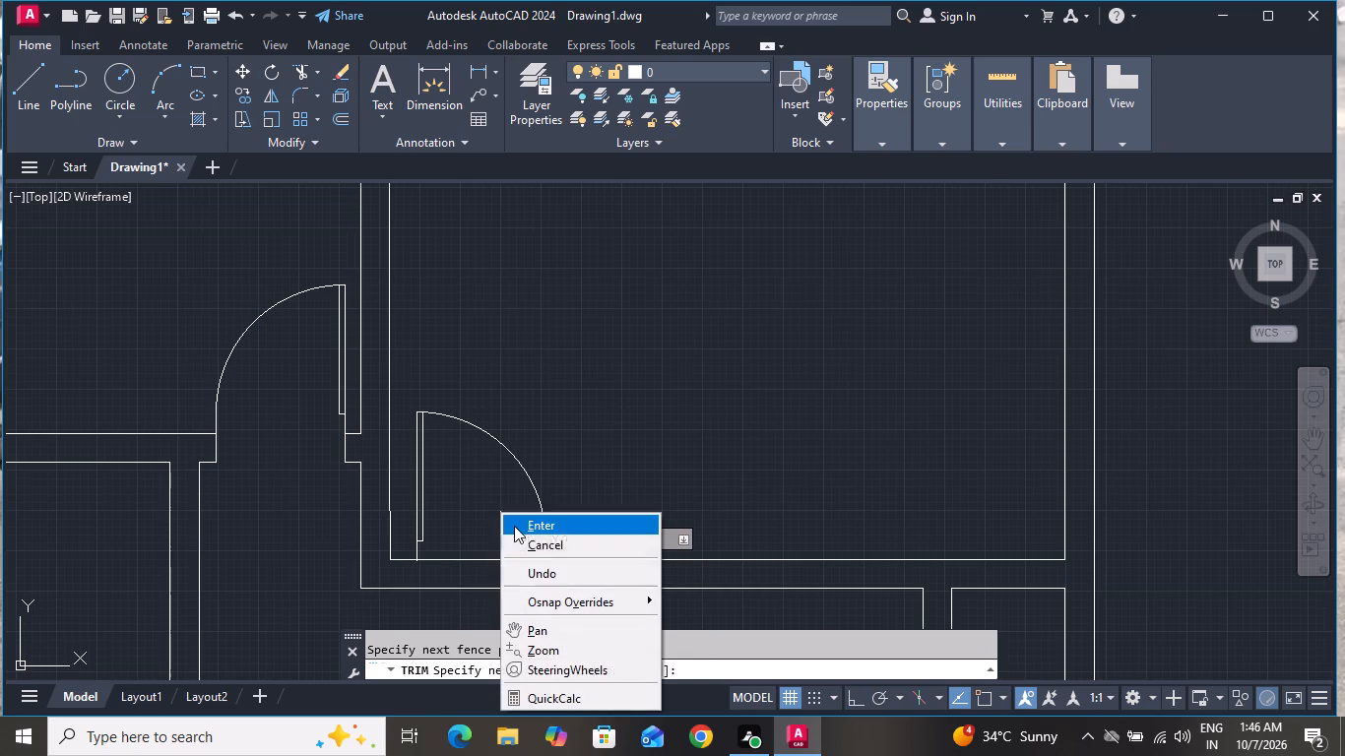
left_click(545, 542)
Draw two vertical jamb lines across the wall thickness, one at each end of the upper-right room's door opening.
left_click(10, 94)
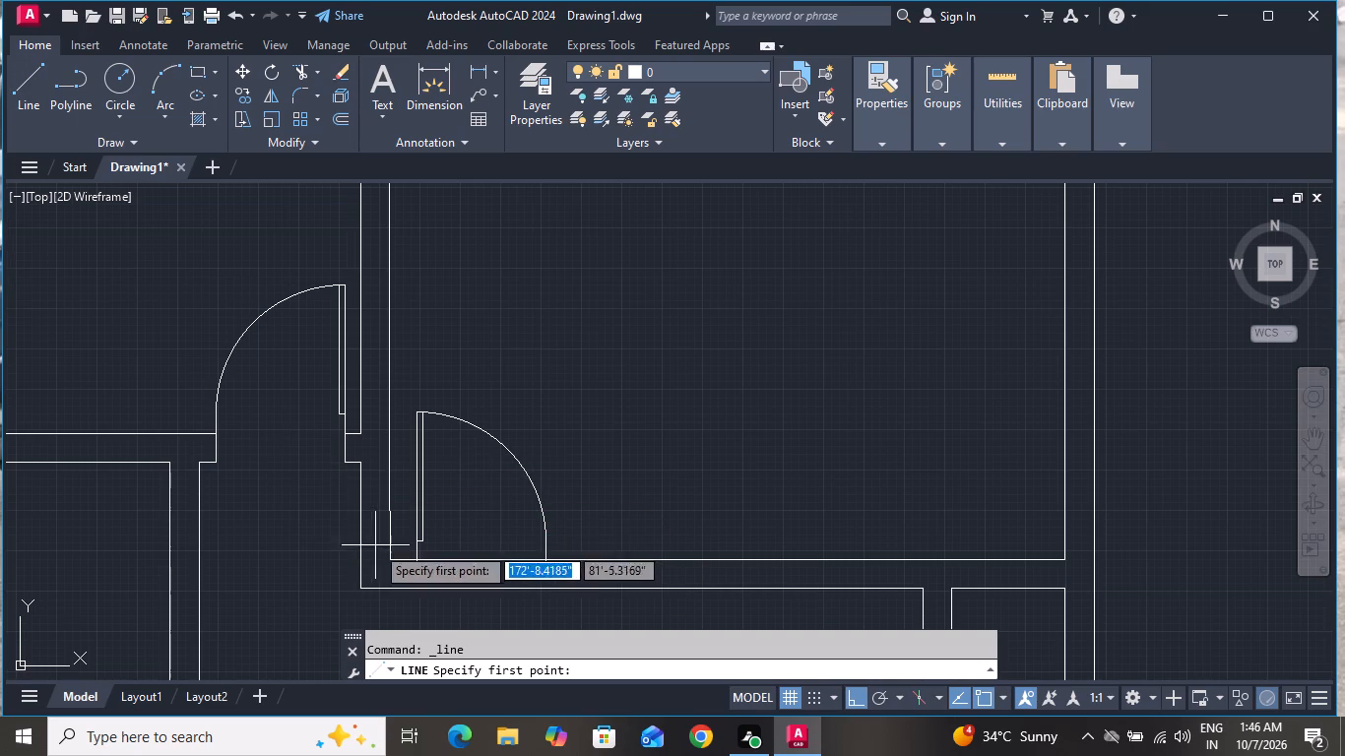
left_click(416, 562)
left_click(418, 587)
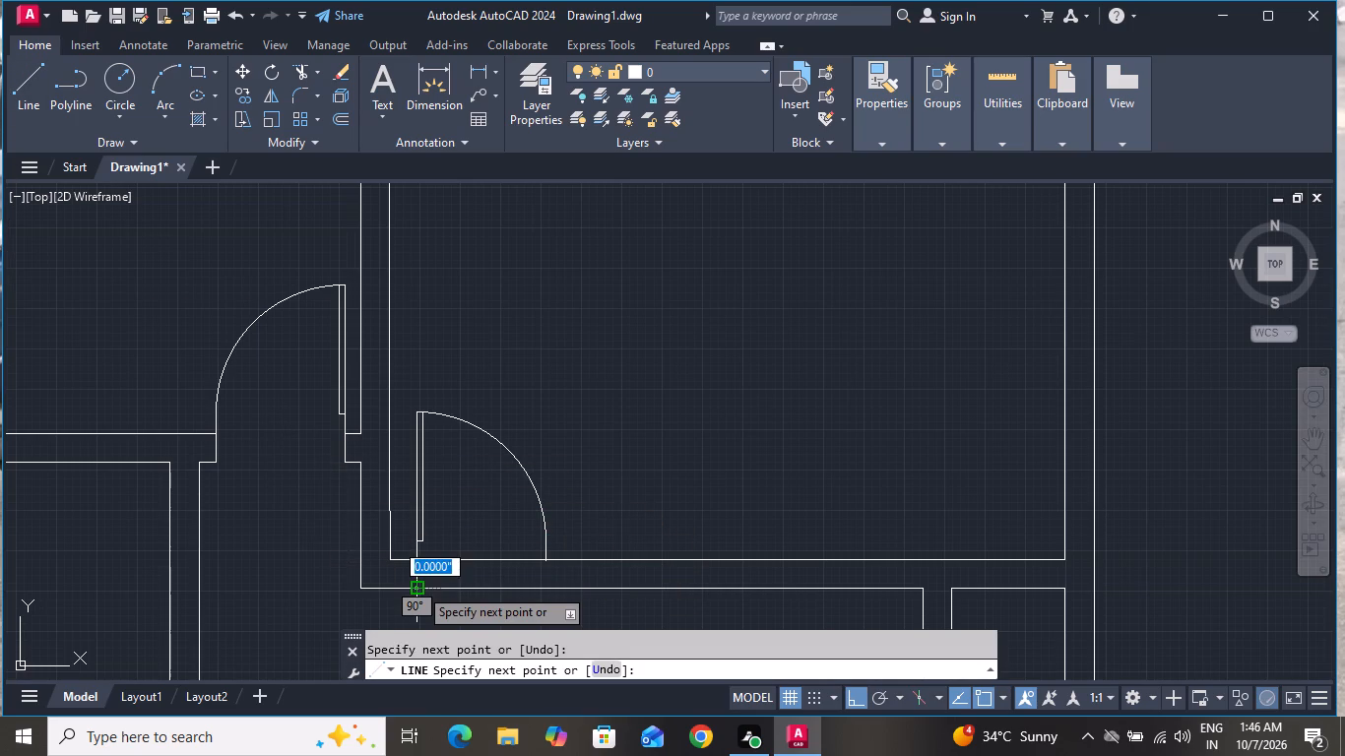
right_click(418, 587)
left_click(457, 397)
left_click(18, 76)
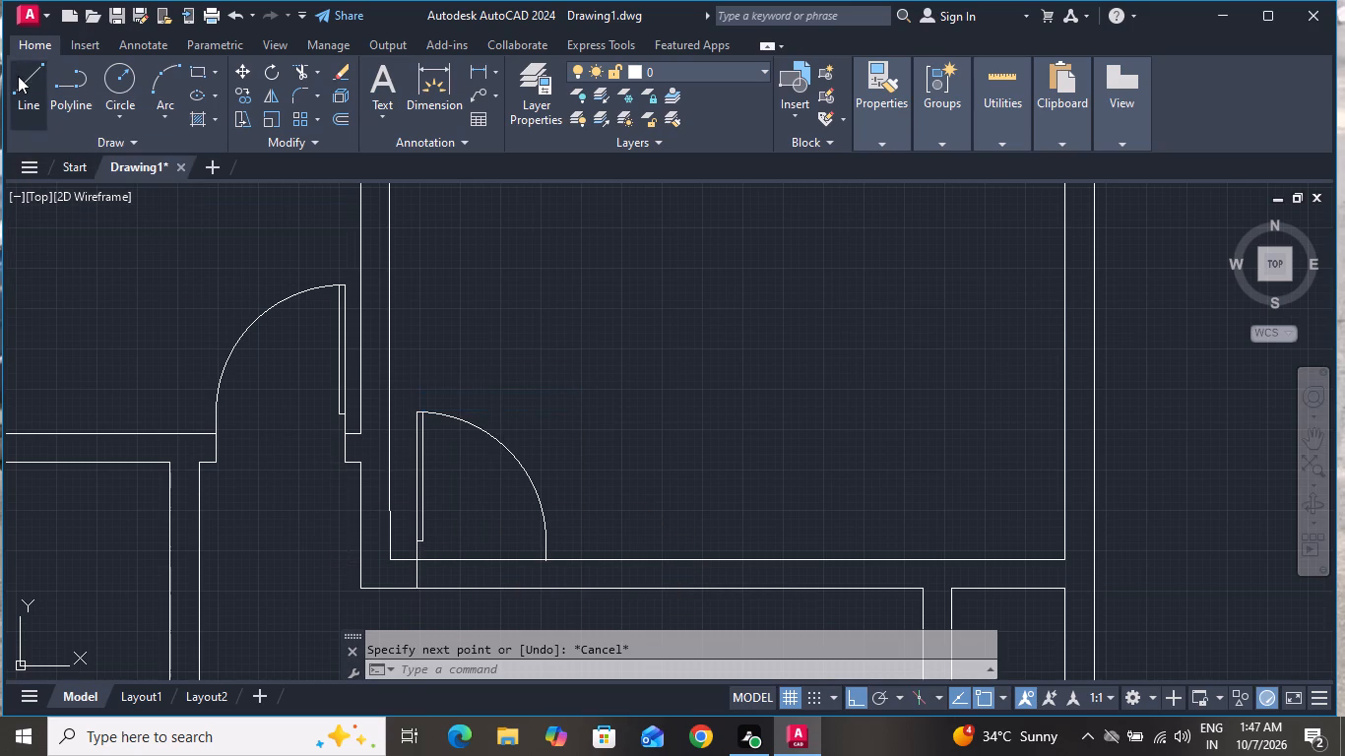
left_click(547, 562)
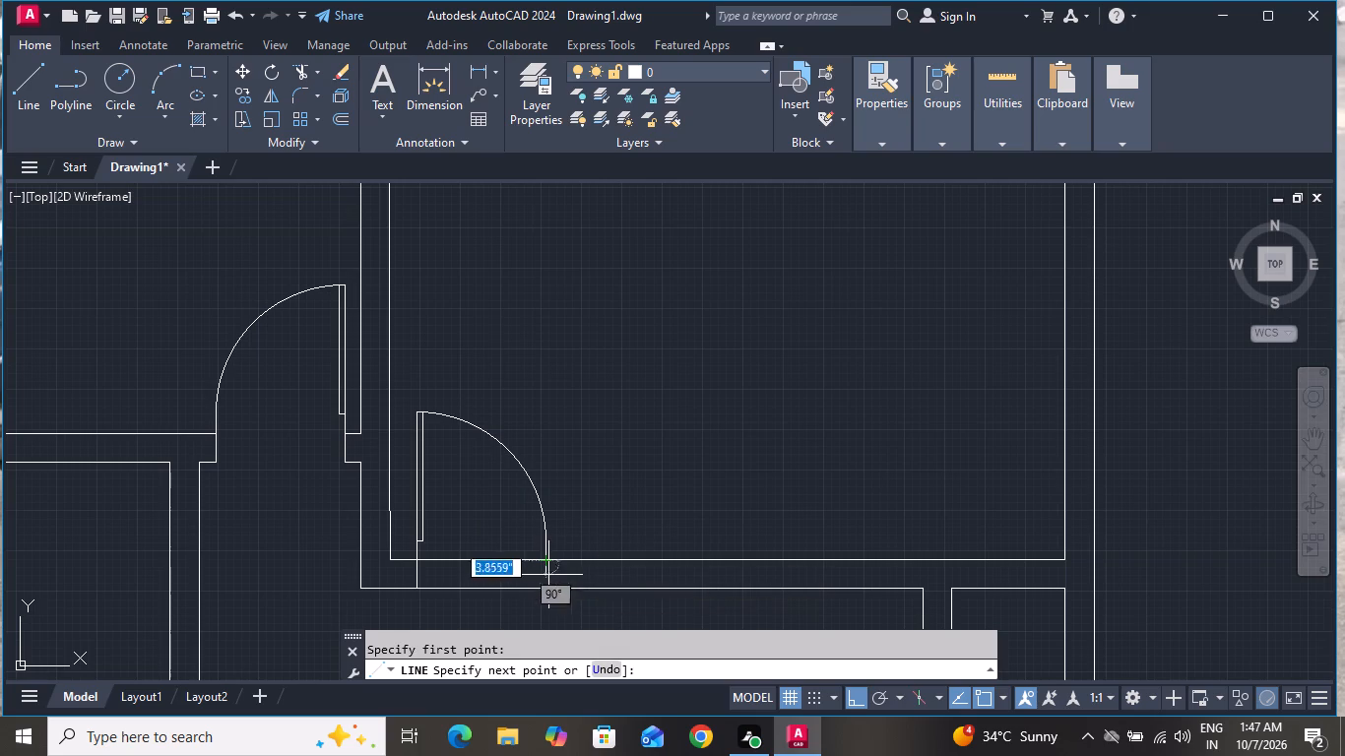
left_click(548, 586)
right_click(548, 586)
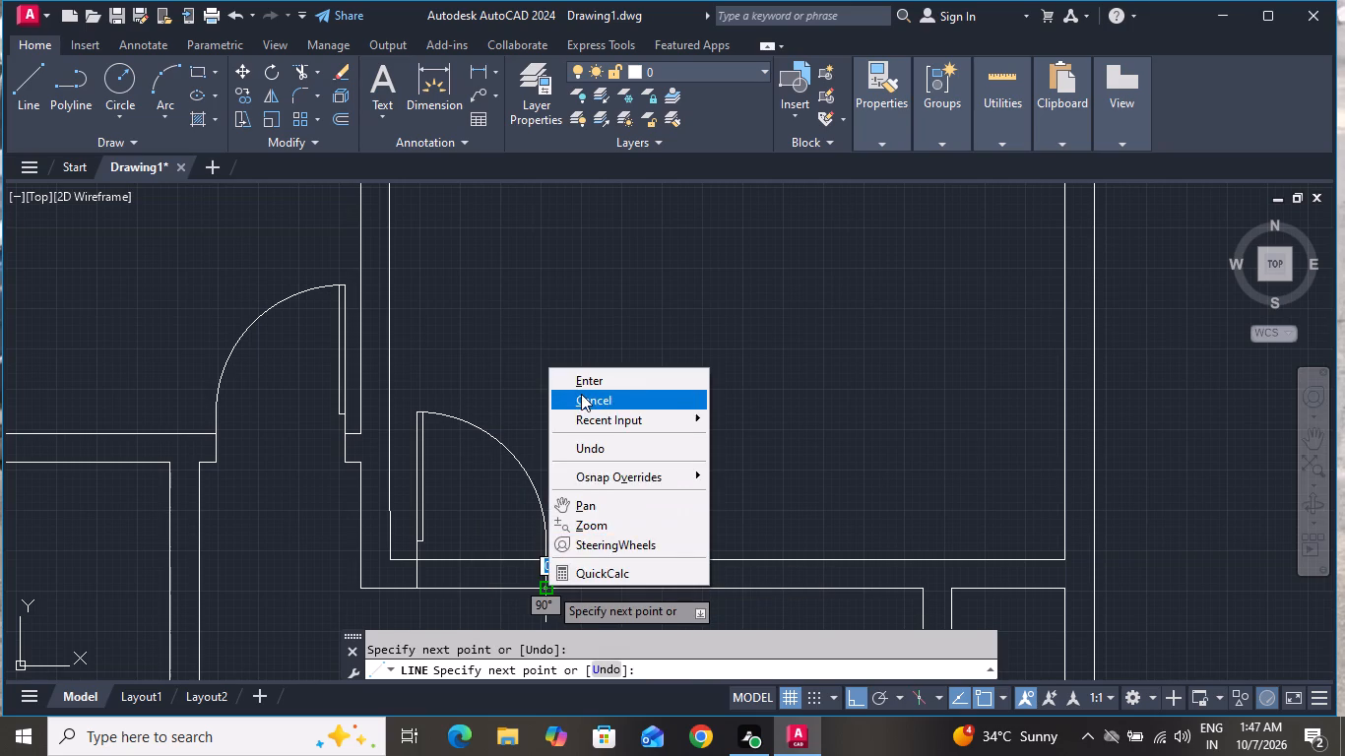
left_click(581, 394)
Trim both wall lines between the jambs of the upper-right room's door opening.
type("tr")
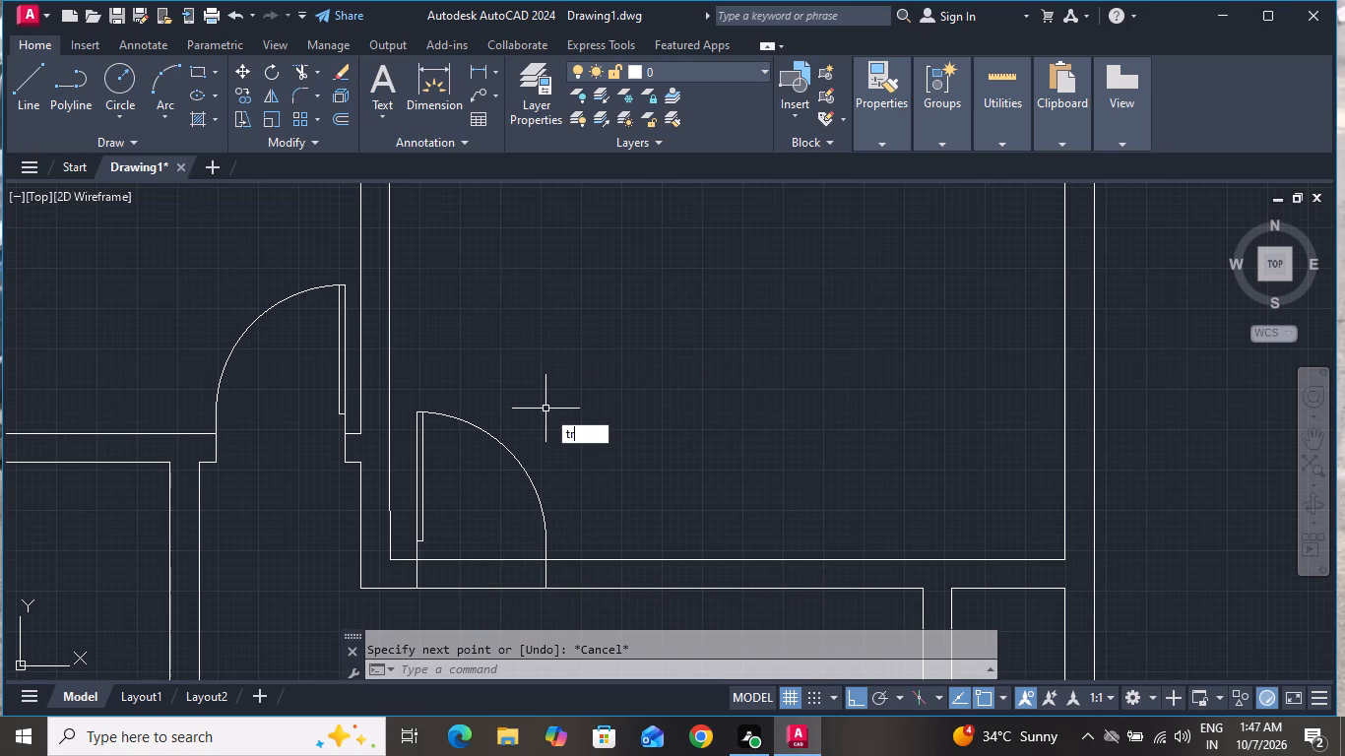
key("space")
key("space")
key("space")
left_click(458, 531)
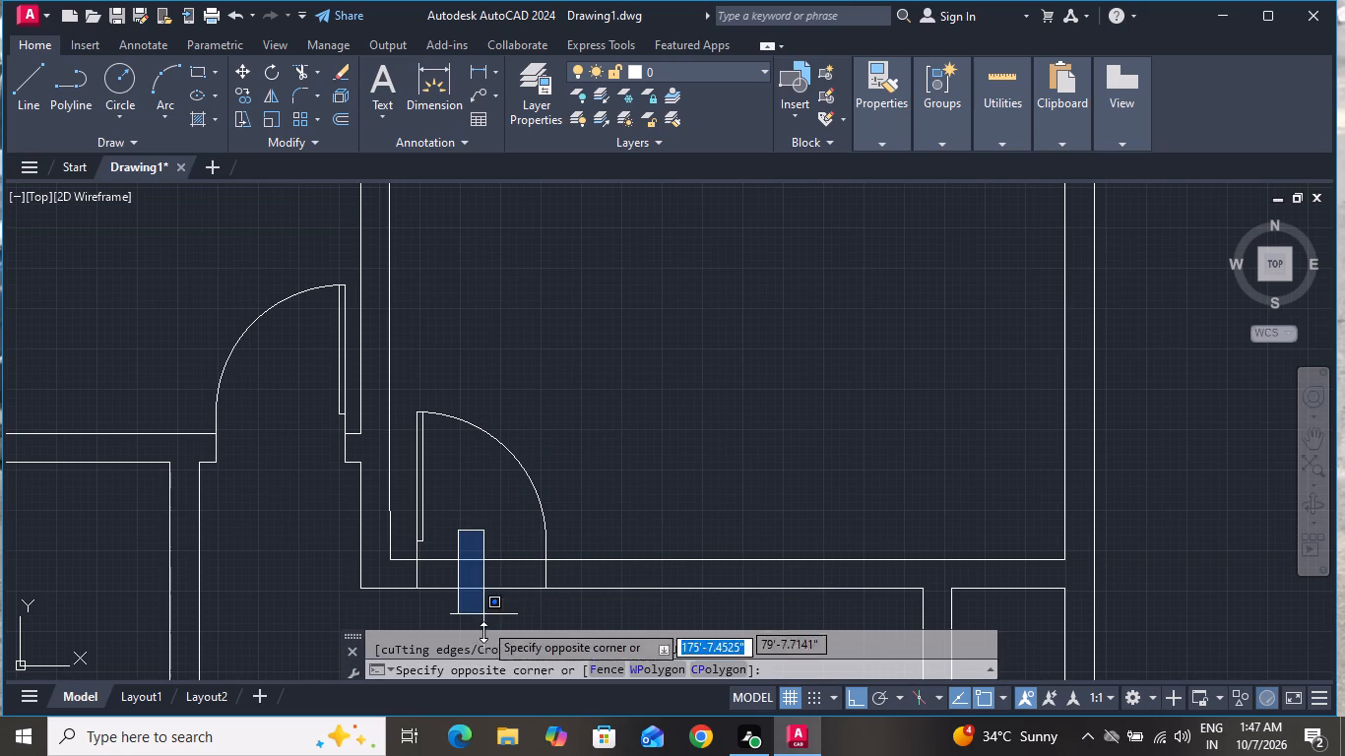
left_click(476, 583)
type("tr")
key("space")
key("space")
left_click(478, 602)
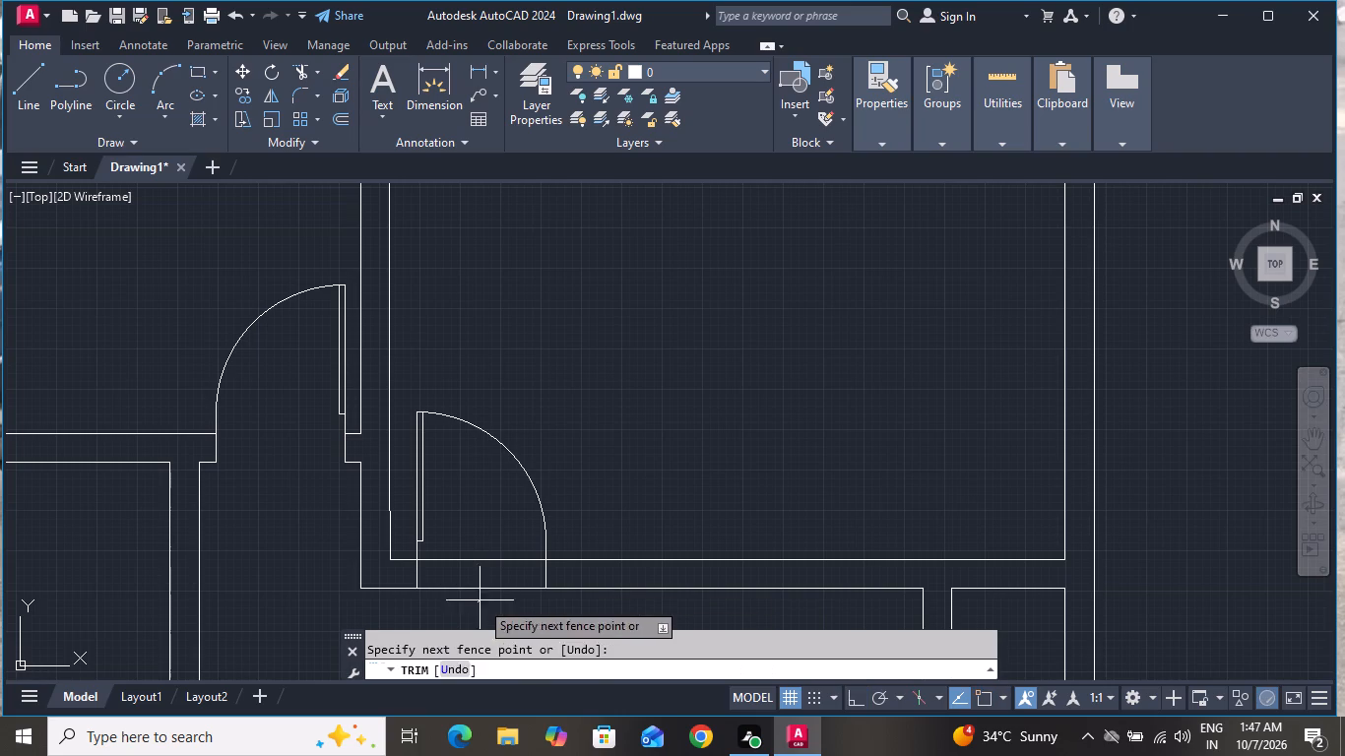
left_click(484, 514)
scroll(633, 353, "up", 1)
scroll(633, 353, "down", 1)
right_click(648, 351)
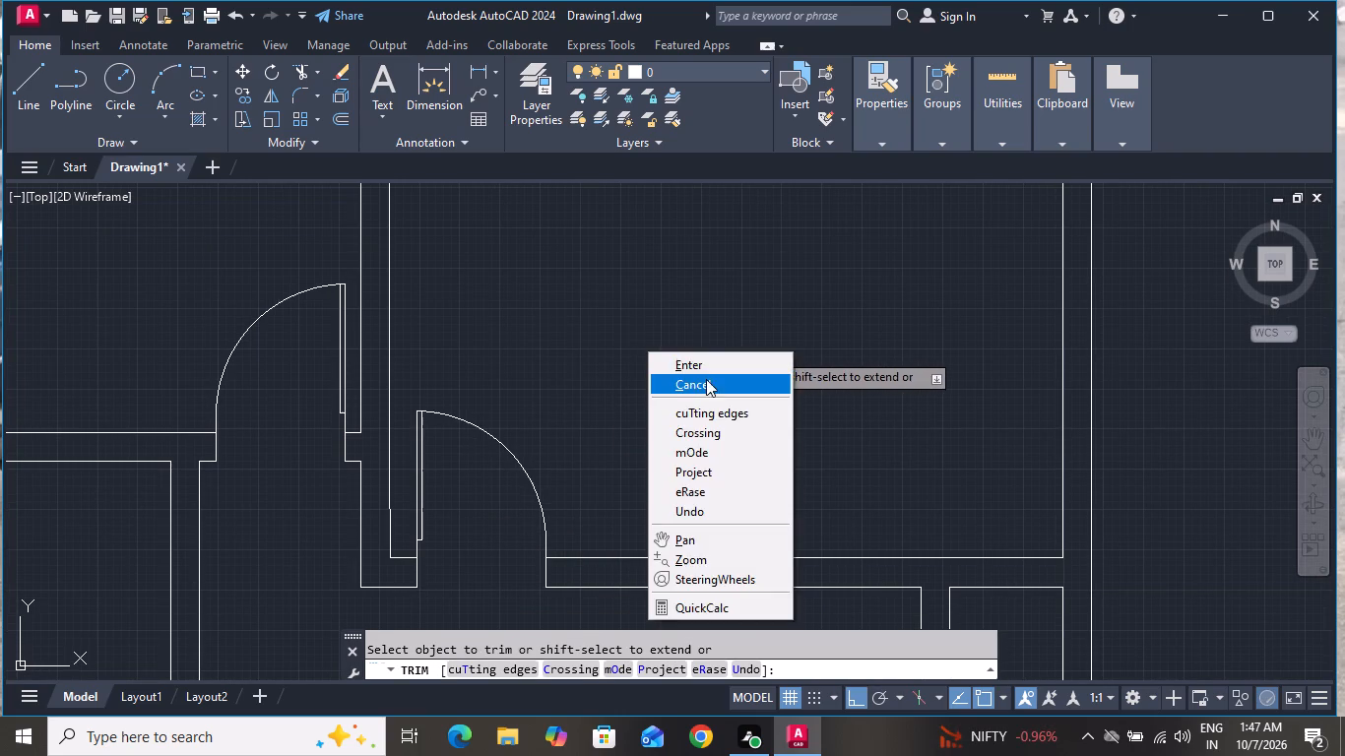
left_click(705, 383)
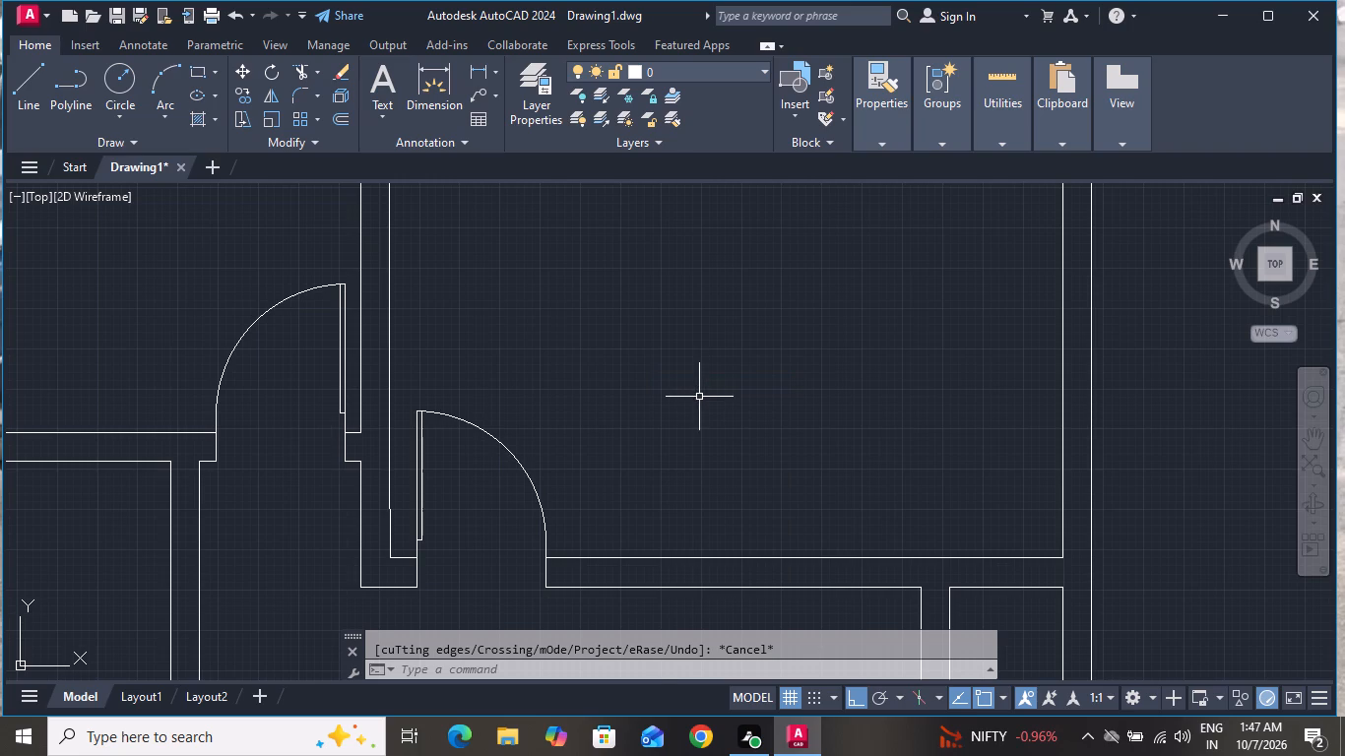
Rotate the spare door outside the building 90° about its arc-side base corner with Ortho on.
scroll(694, 403, "down", 2)
scroll(667, 447, "up", 1)
scroll(661, 460, "down", 4)
scroll(725, 293, "up", 1)
left_click(725, 307)
left_click(656, 452)
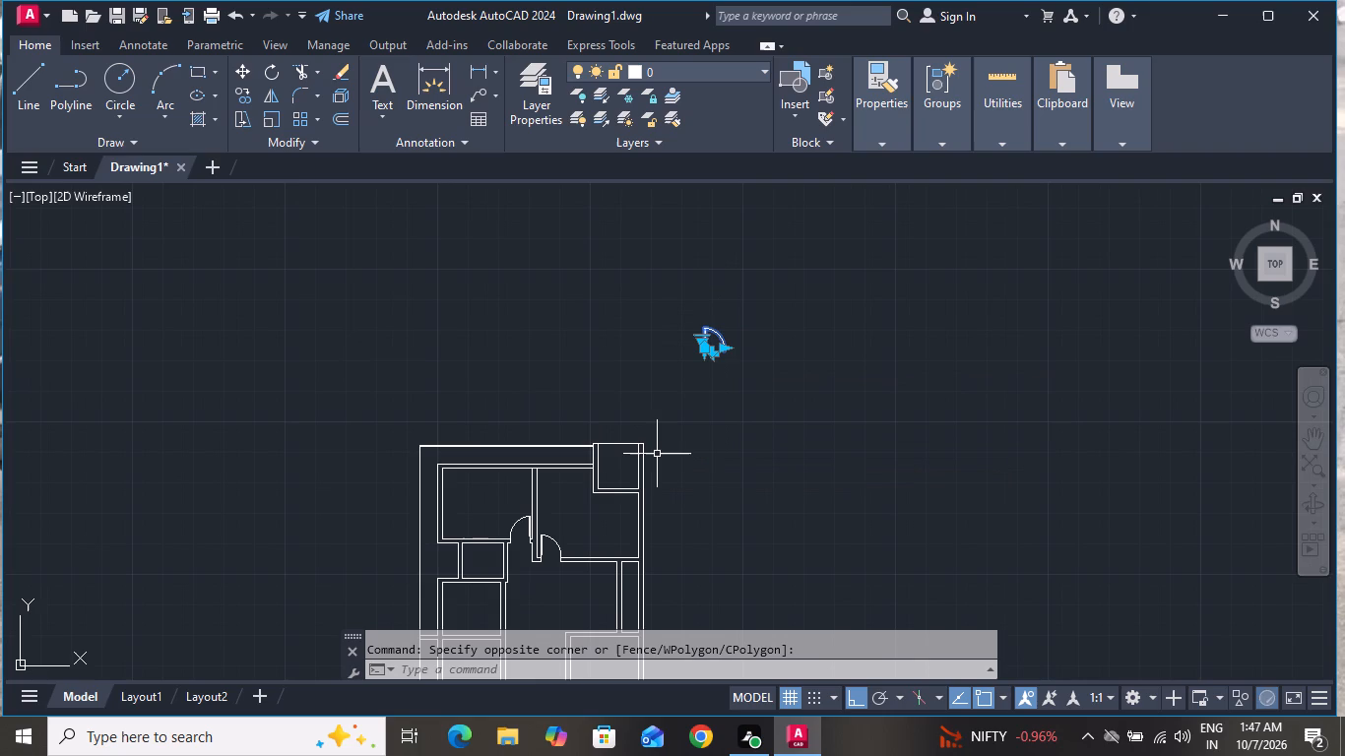
type("ro")
key("space")
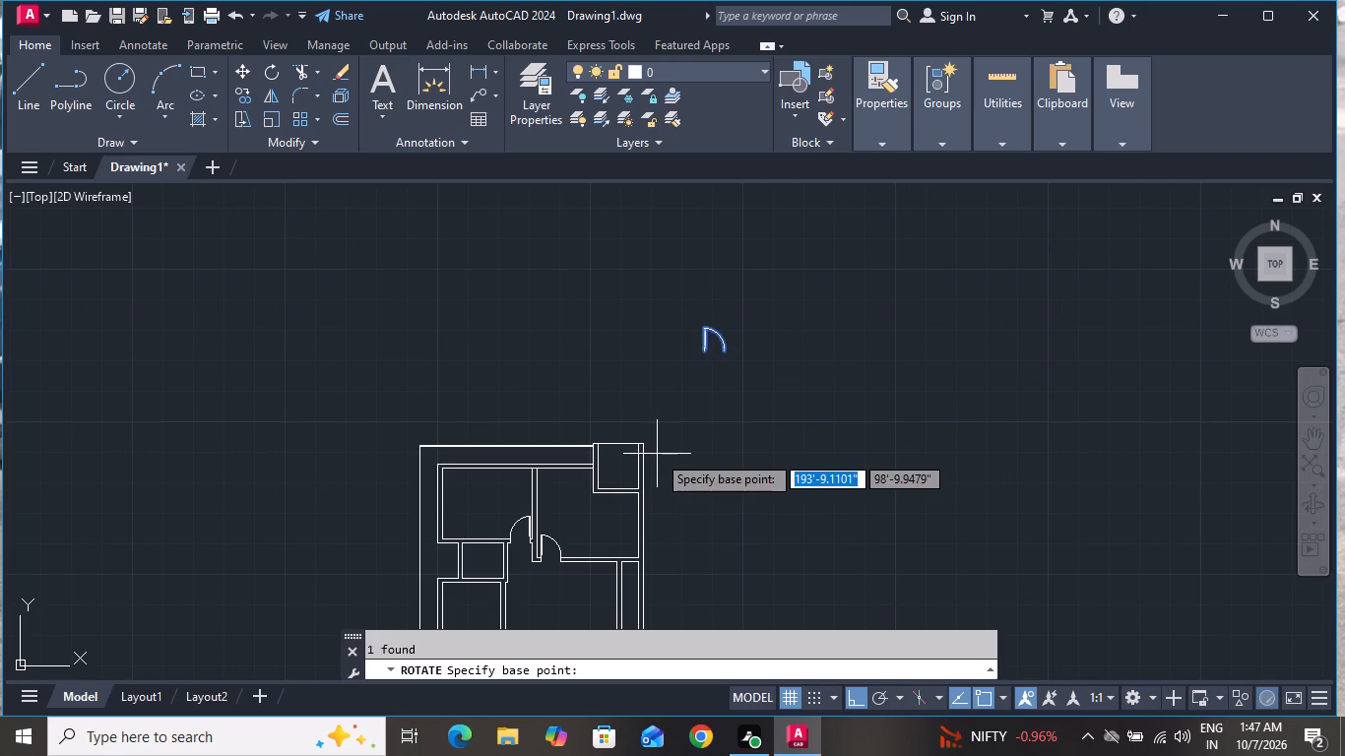
left_click(731, 353)
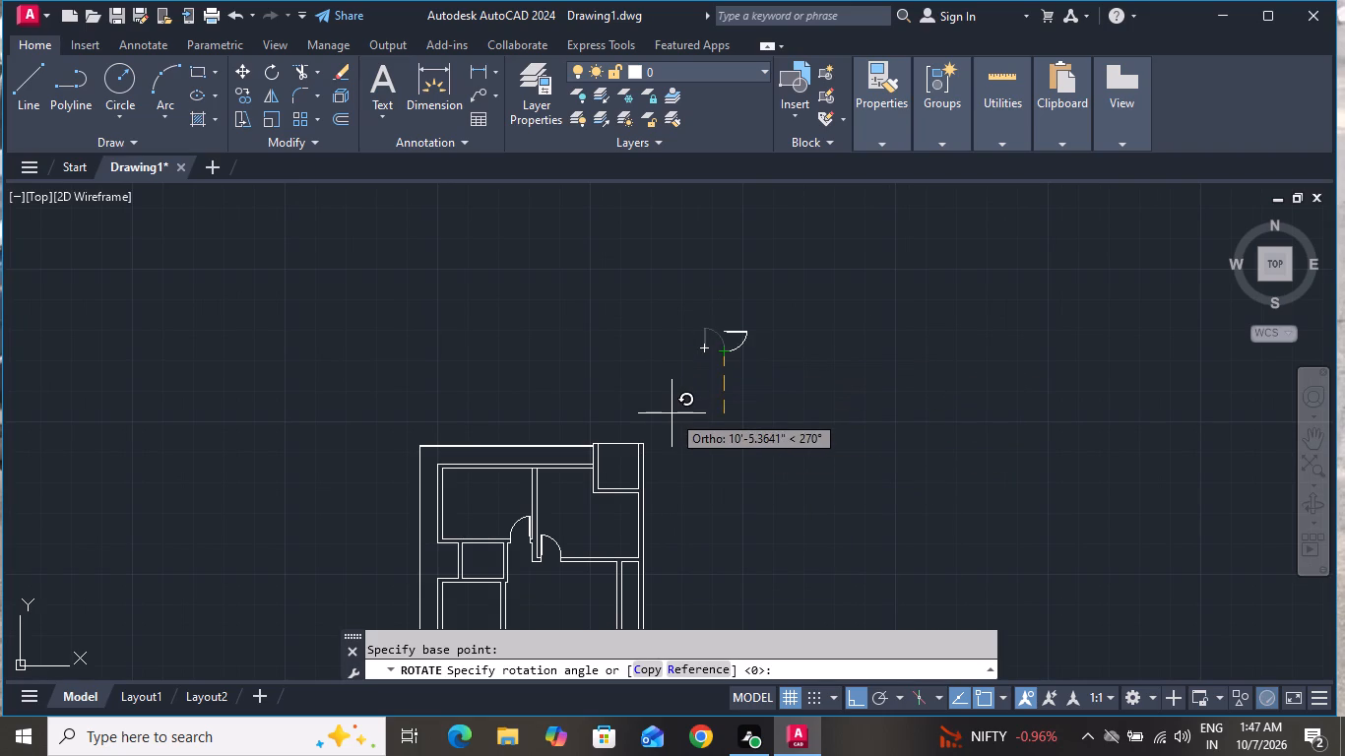
left_click(707, 278)
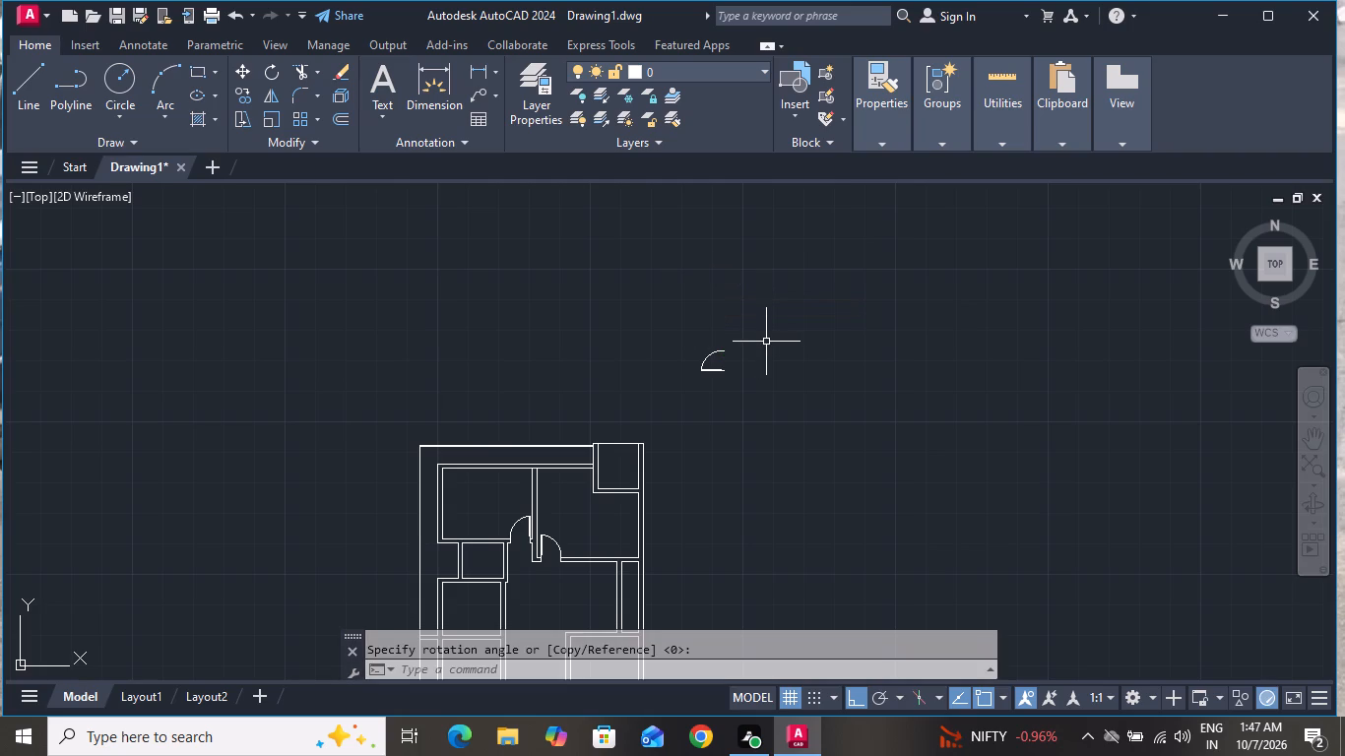
Copy the rotated spare door horizontally to its right in the empty area outside the building.
left_click(766, 342)
left_click(690, 408)
key("c")
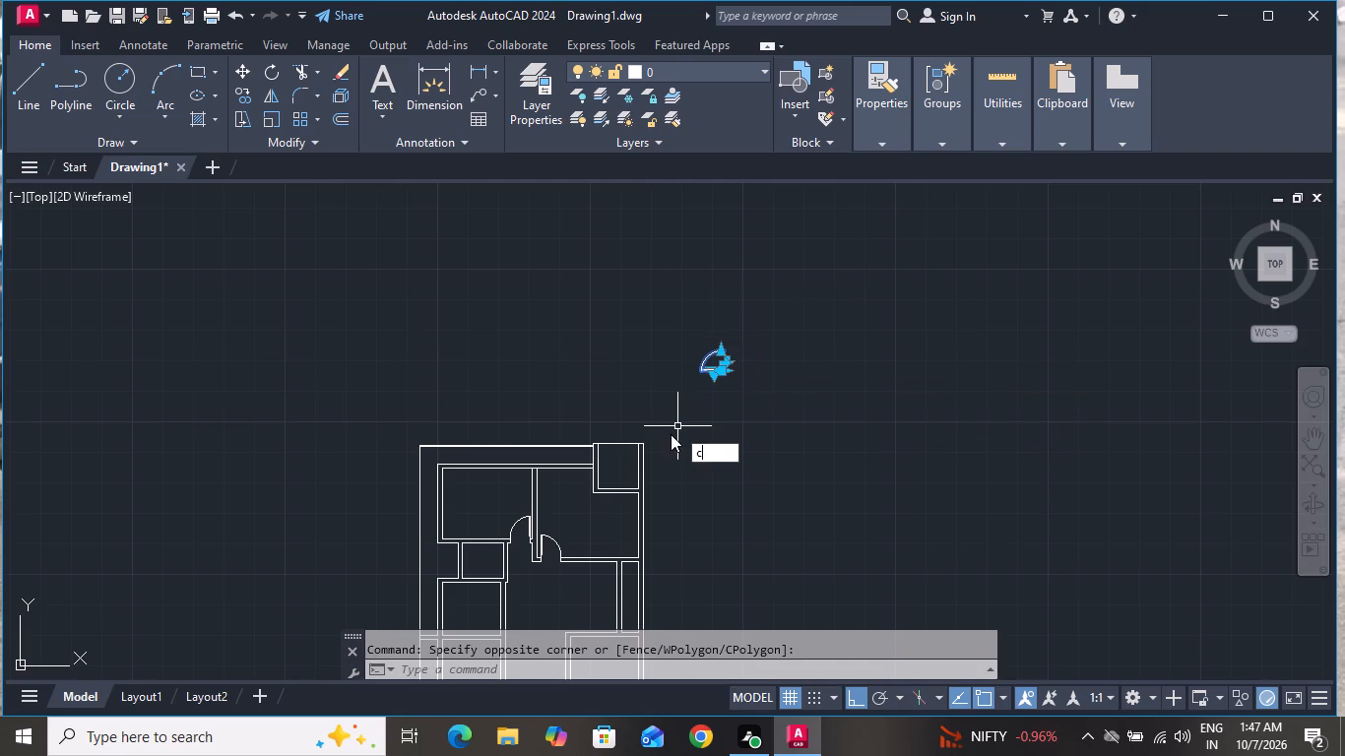
type("o")
key("space")
left_click(728, 372)
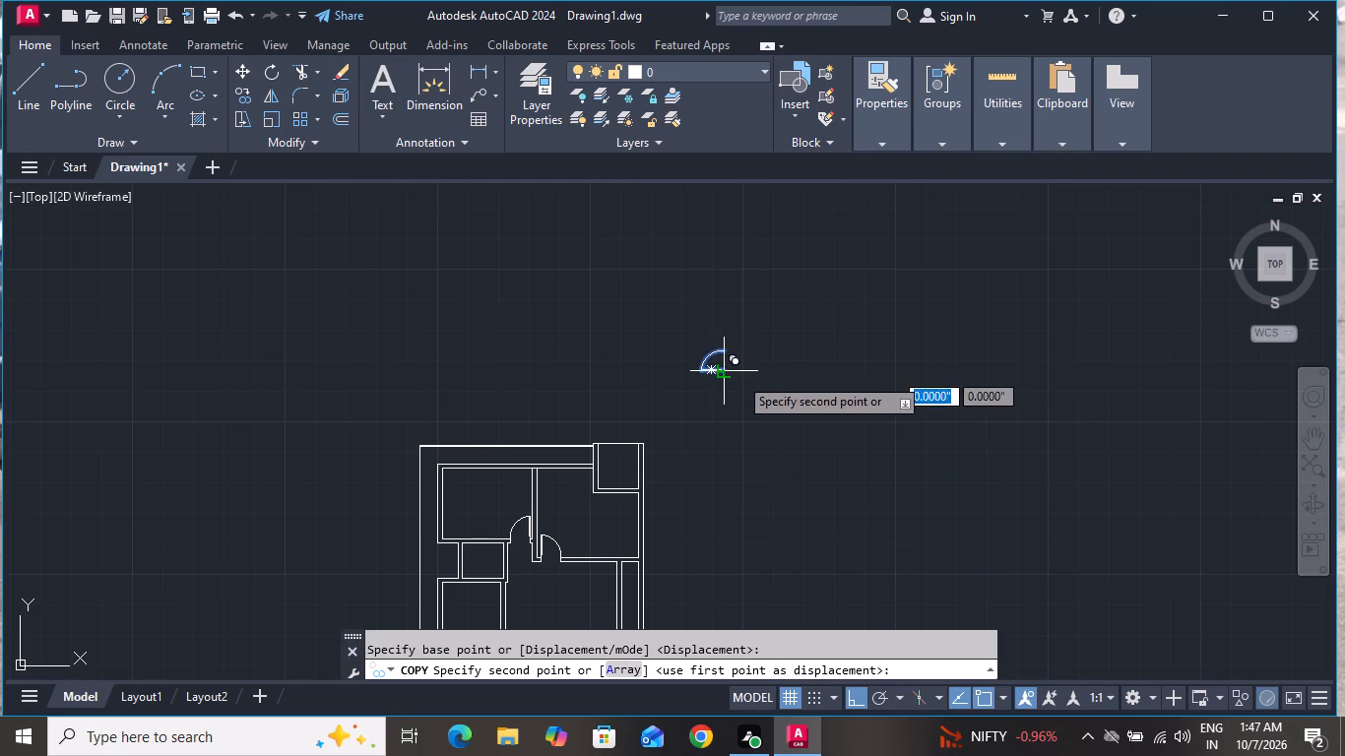
left_click(842, 413)
right_click(876, 326)
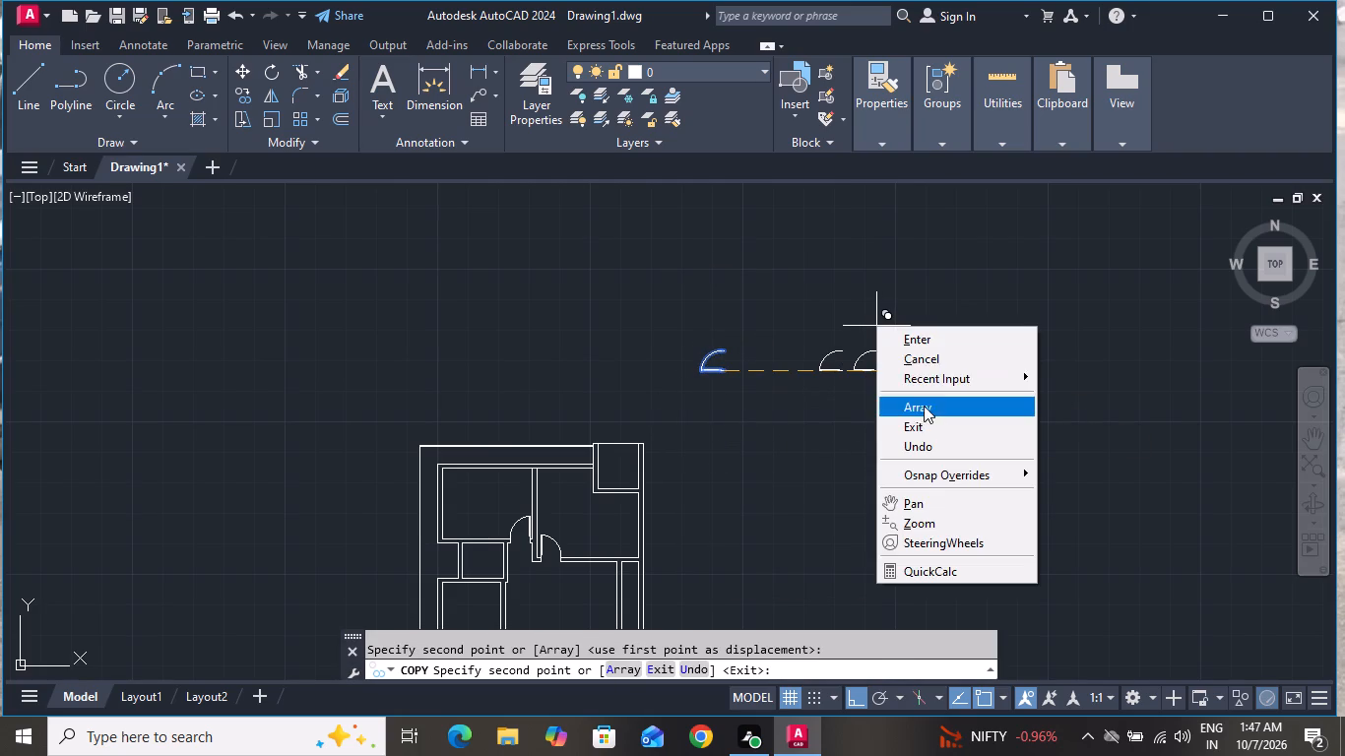
left_click(944, 360)
left_click(929, 344)
left_click(664, 410)
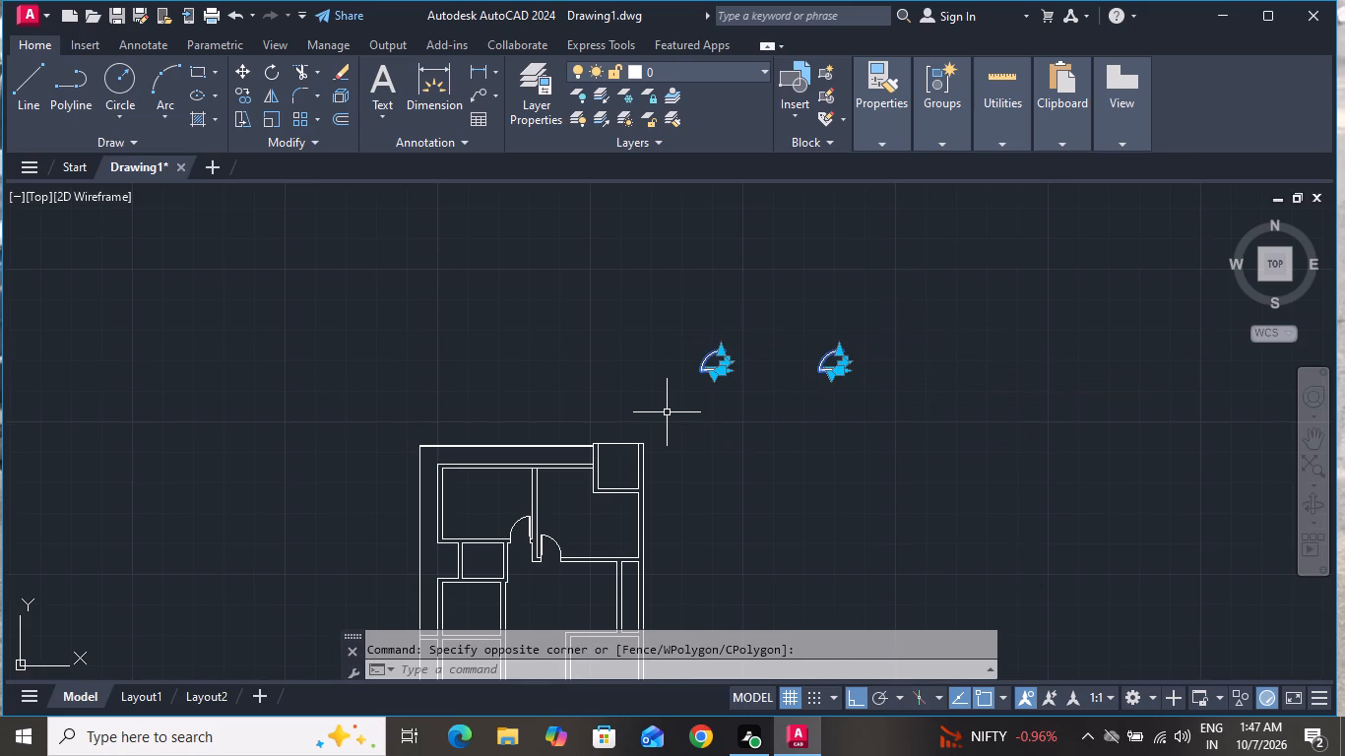
key("Escape")
Rotate the new right-hand door copy 90° about its base corner.
left_click_drag(894, 332, 879, 349)
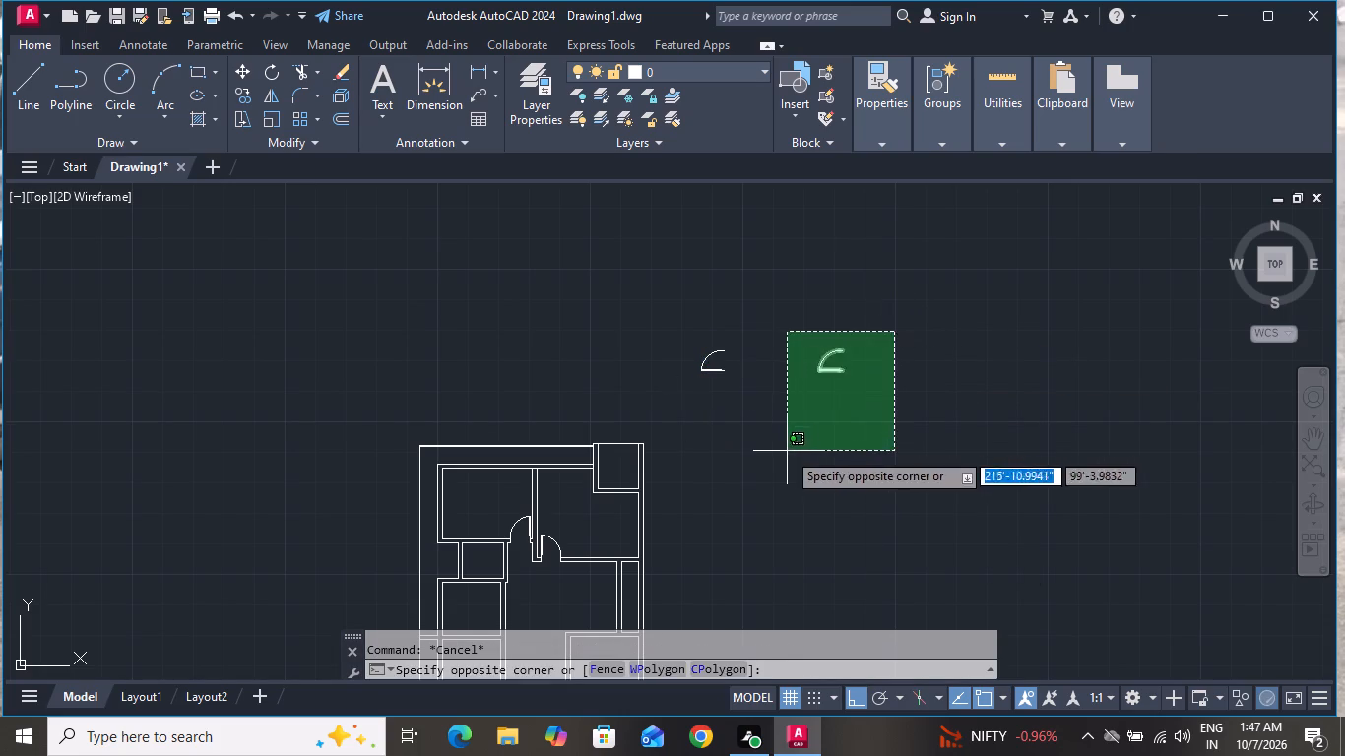
left_click(787, 451)
key("r")
key("o")
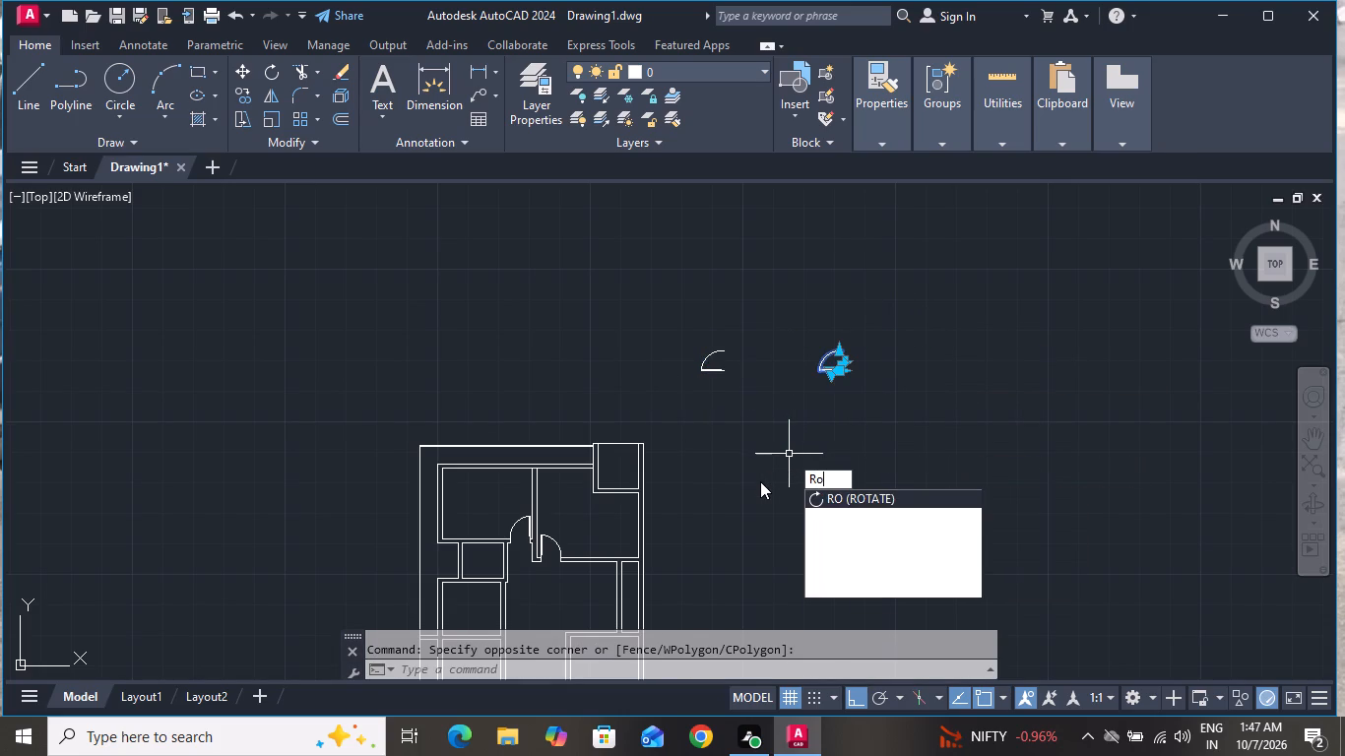
key("space")
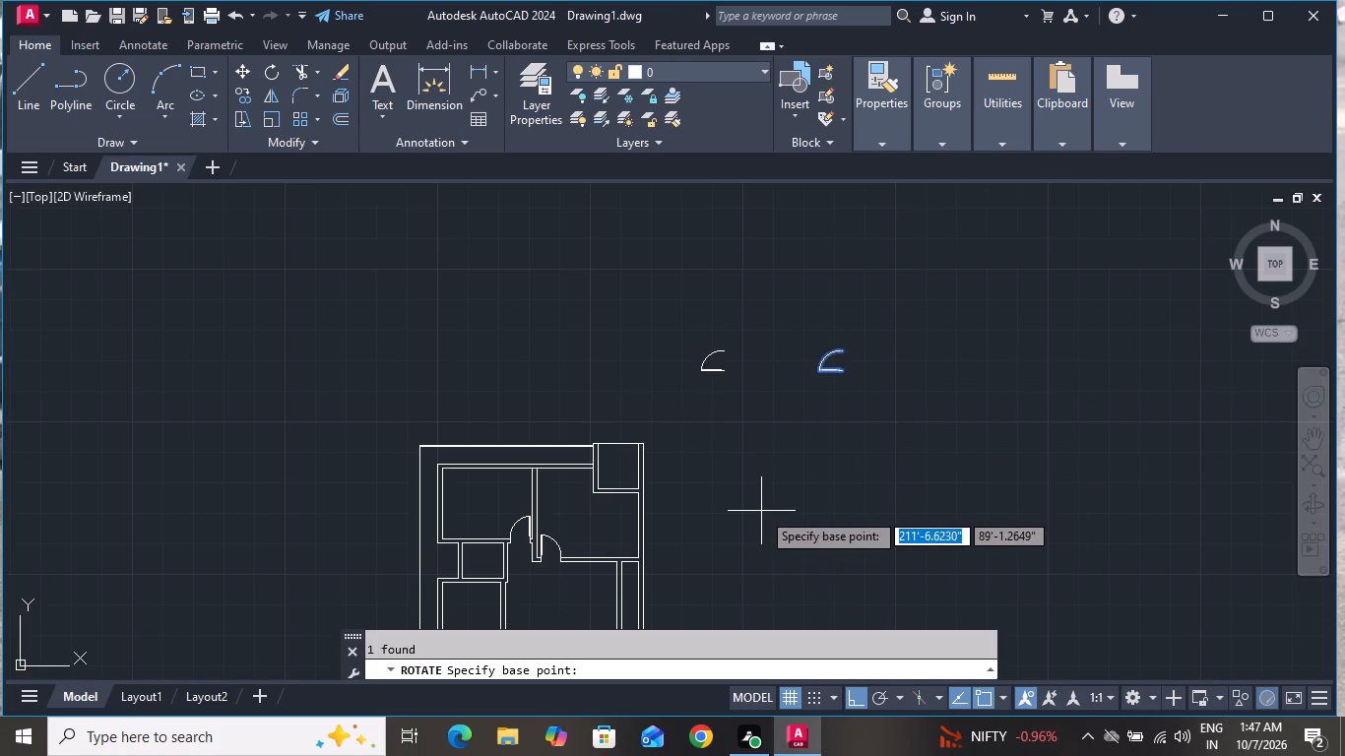
left_click(840, 374)
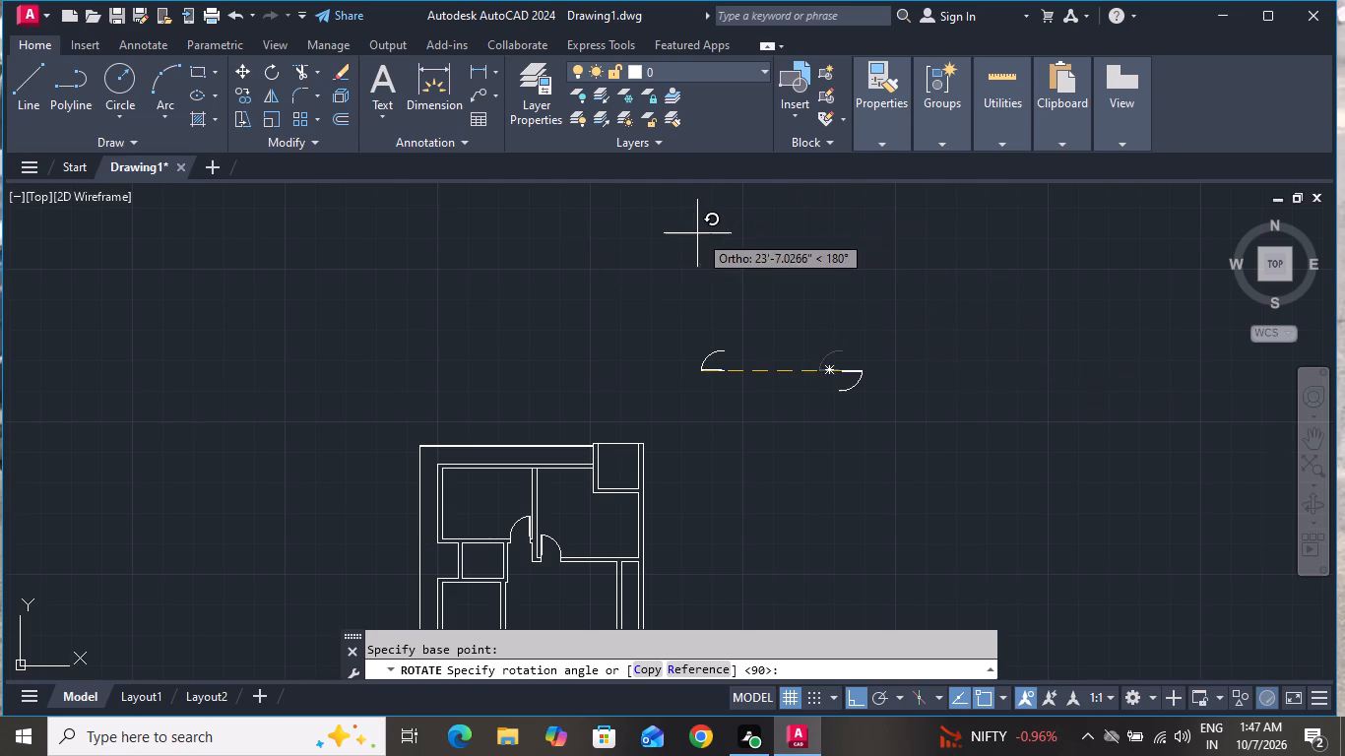
left_click(781, 230)
Mirror the right-hand door copy about a vertical line through the free end of its swing arc, erasing the source object.
left_click_drag(853, 294, 853, 339)
left_click(801, 496)
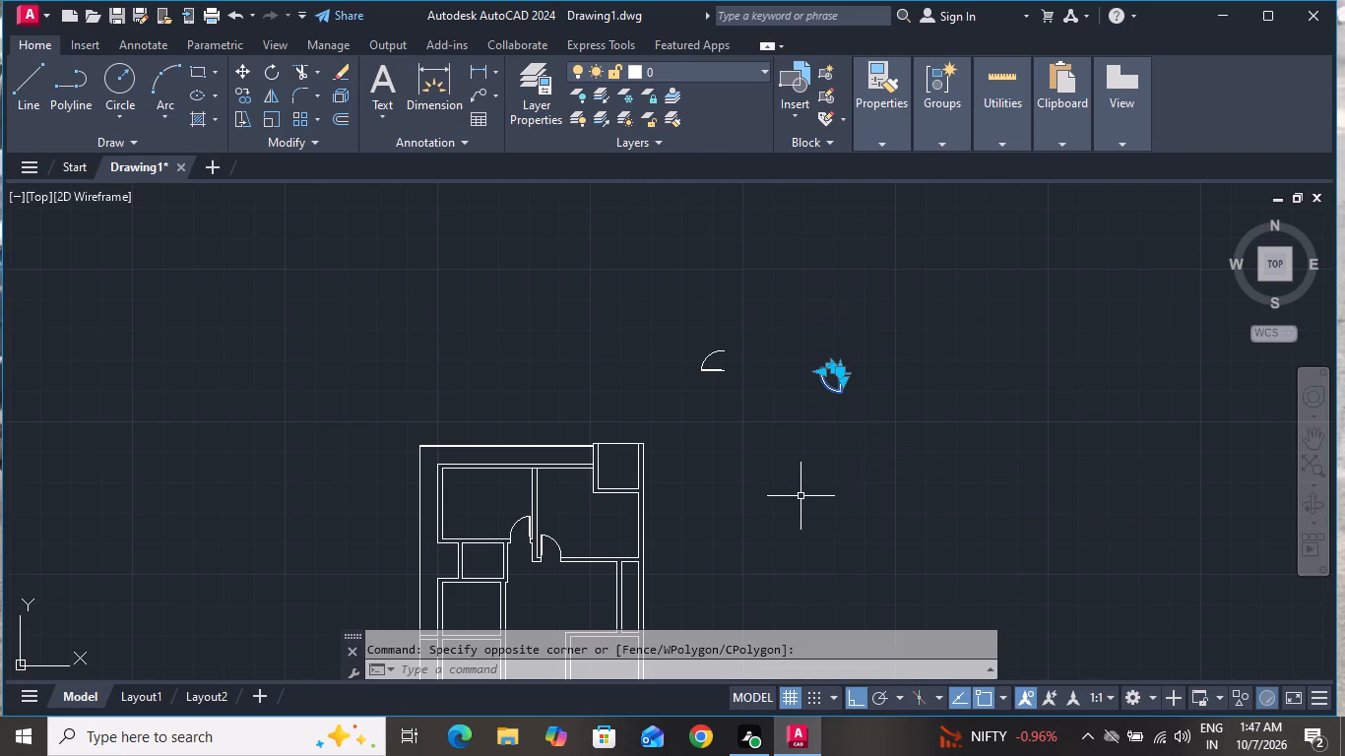
key("m")
type("i")
key("space")
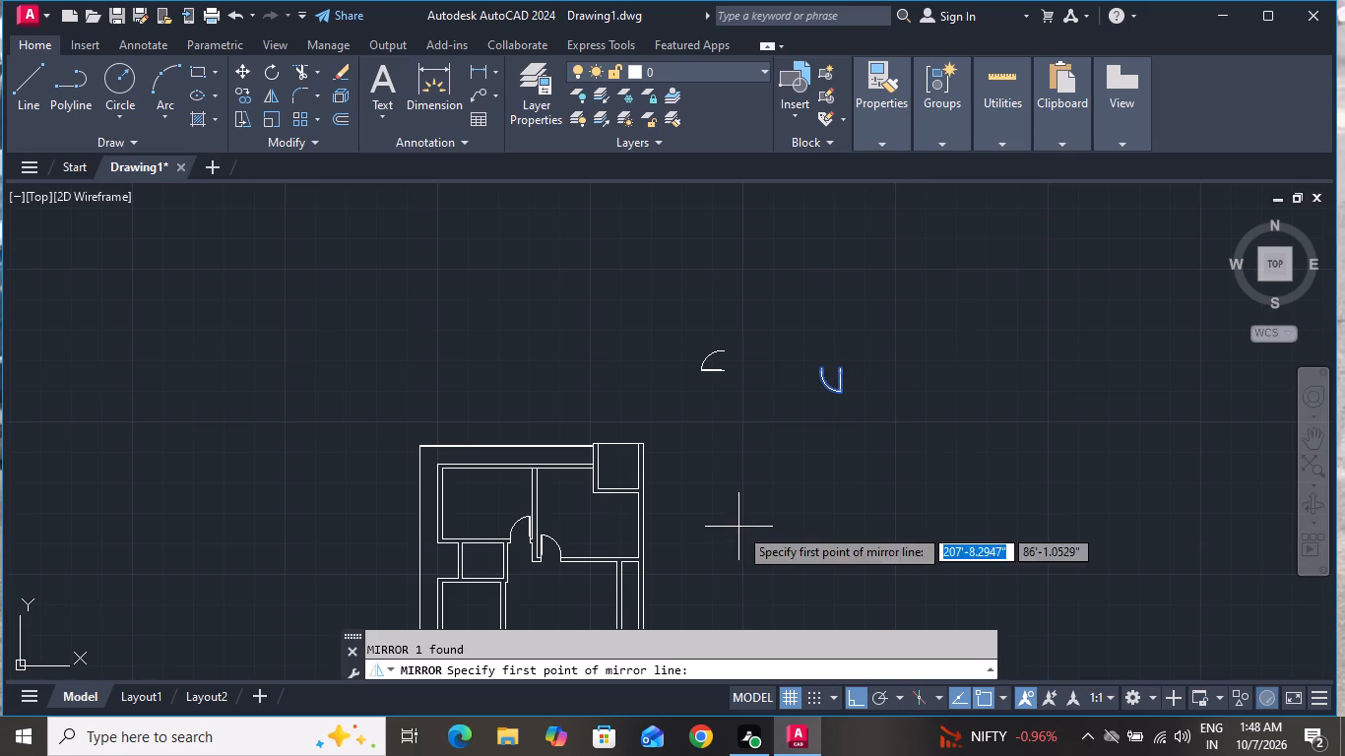
left_click(820, 369)
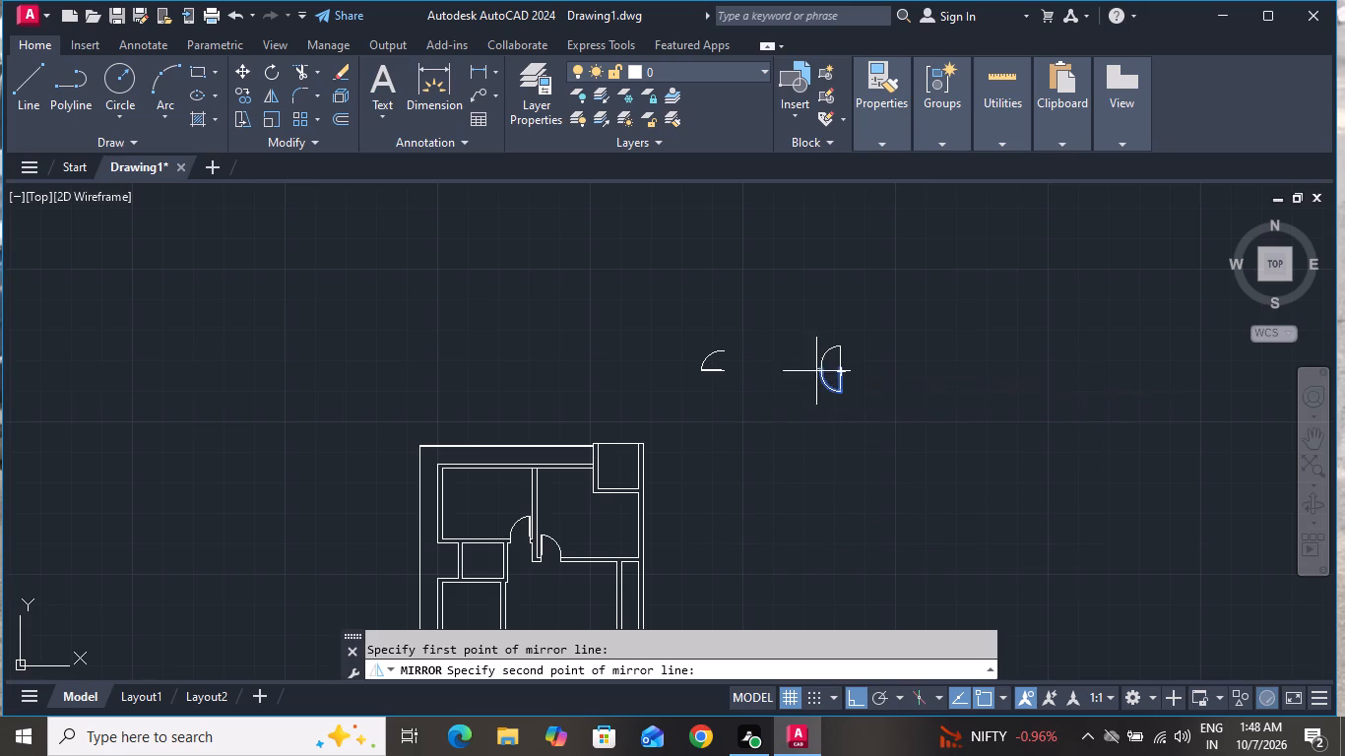
left_click(792, 449)
left_click_drag(830, 494, 793, 449)
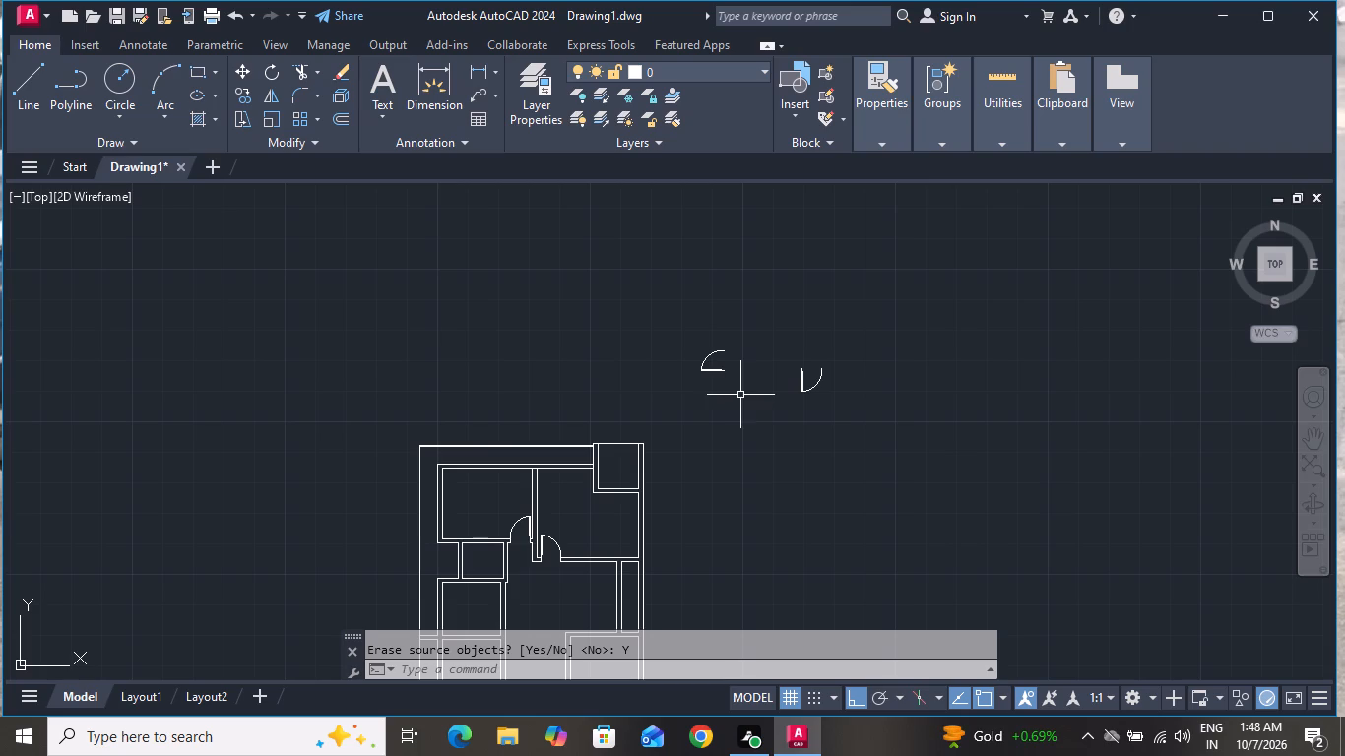
Copy the left-hand spare door about 36'-9" straight down, beside the building's right side.
left_click_drag(726, 369, 719, 384)
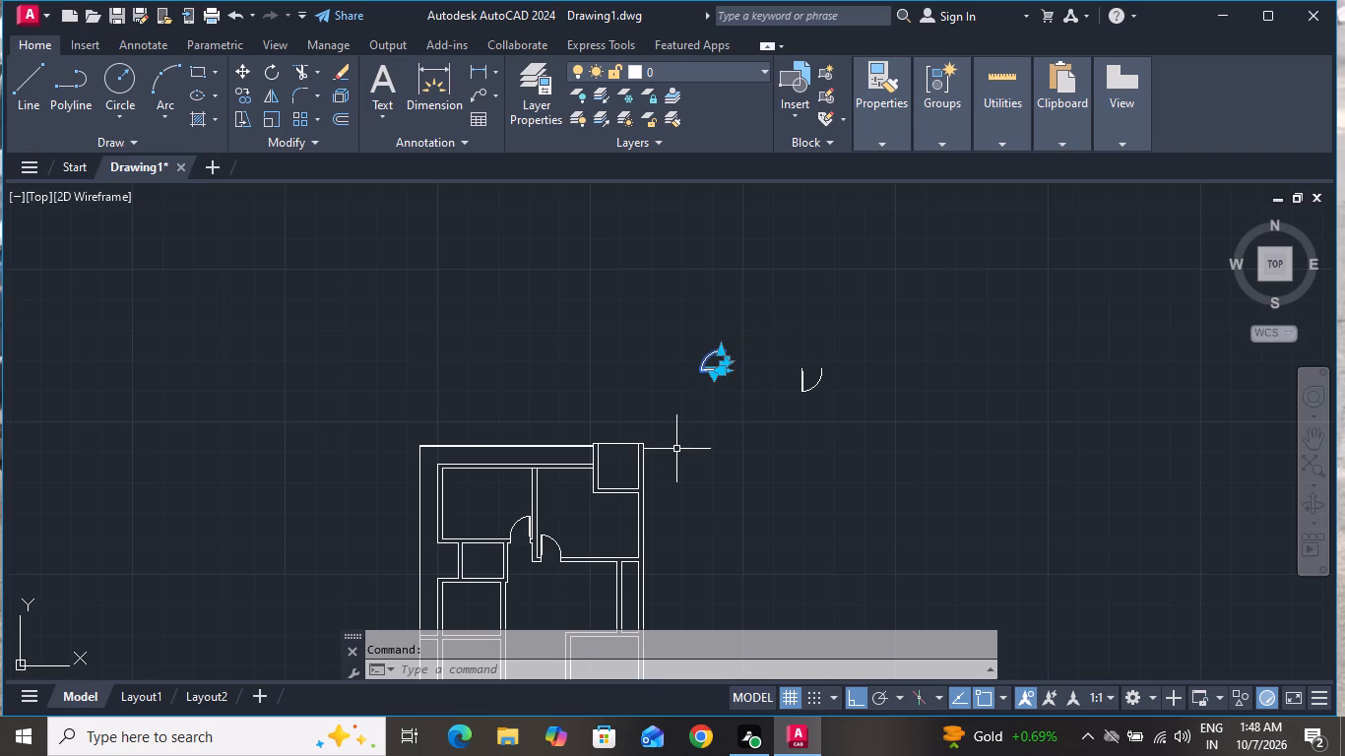
type("co")
key("space")
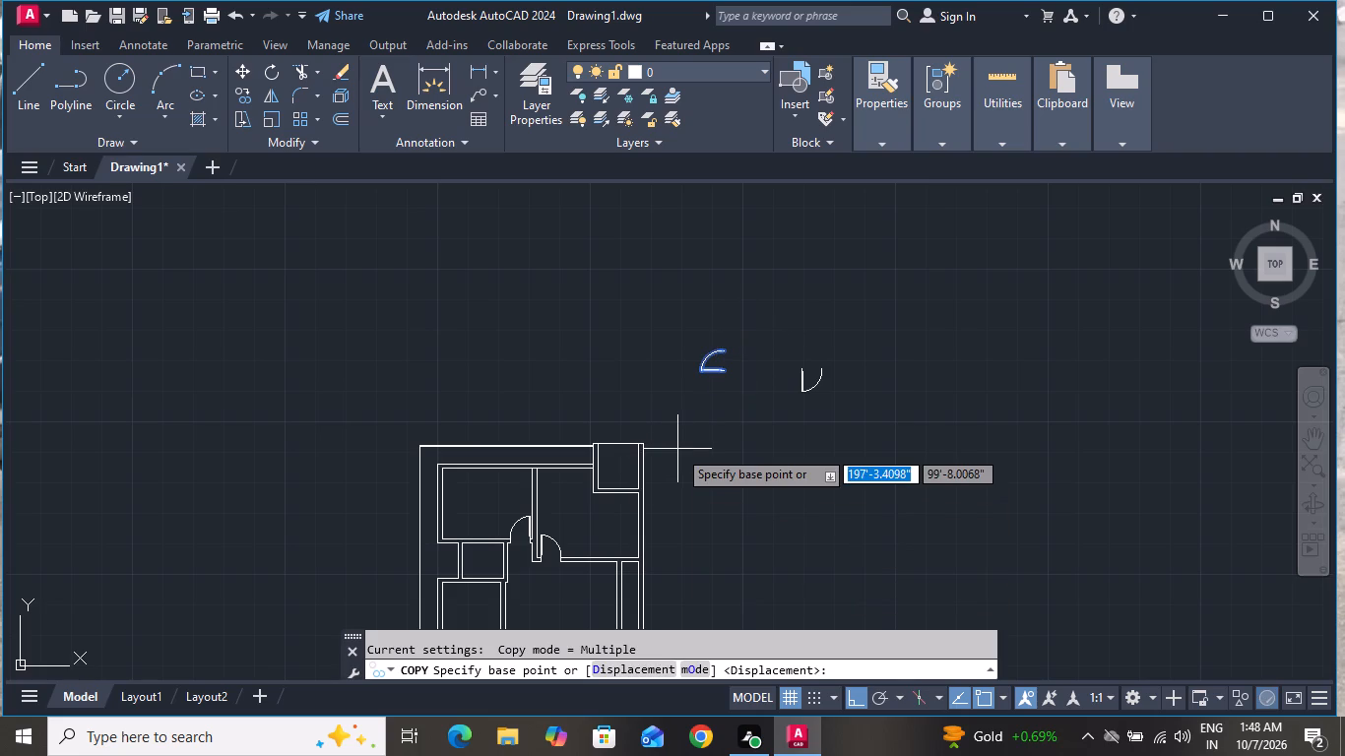
left_click(716, 374)
left_click(734, 587)
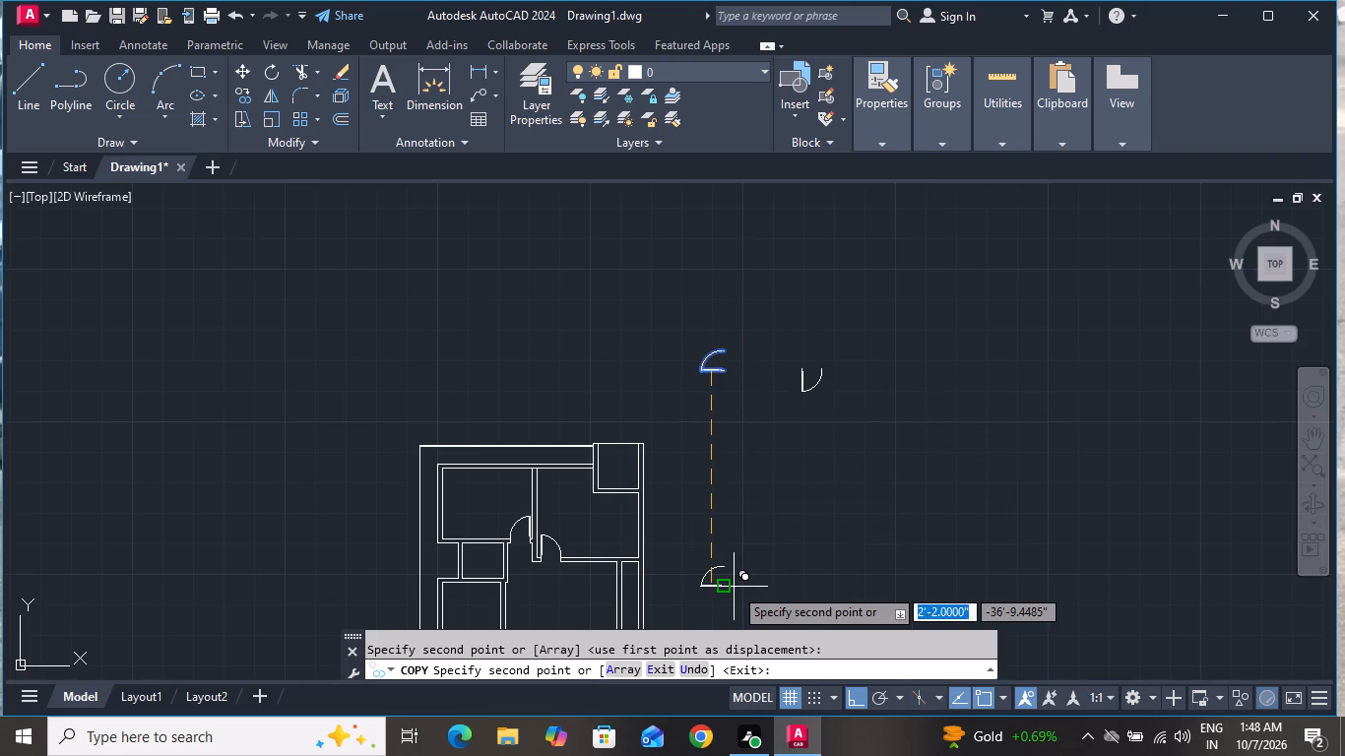
right_click(734, 585)
left_click(812, 339)
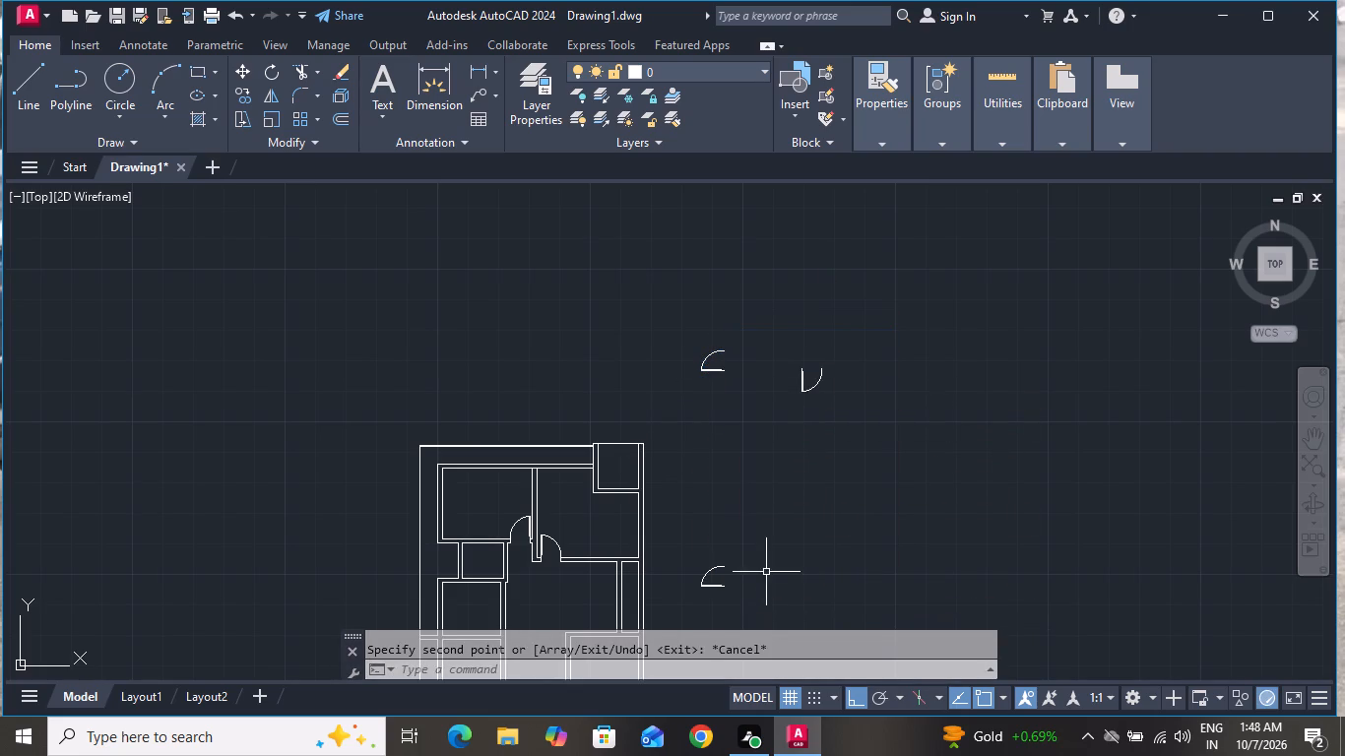
Rotate the lower door copy beside the building 180° about the hinge end of its leaf.
left_click(766, 571)
left_click(687, 598)
type("ro")
key("space")
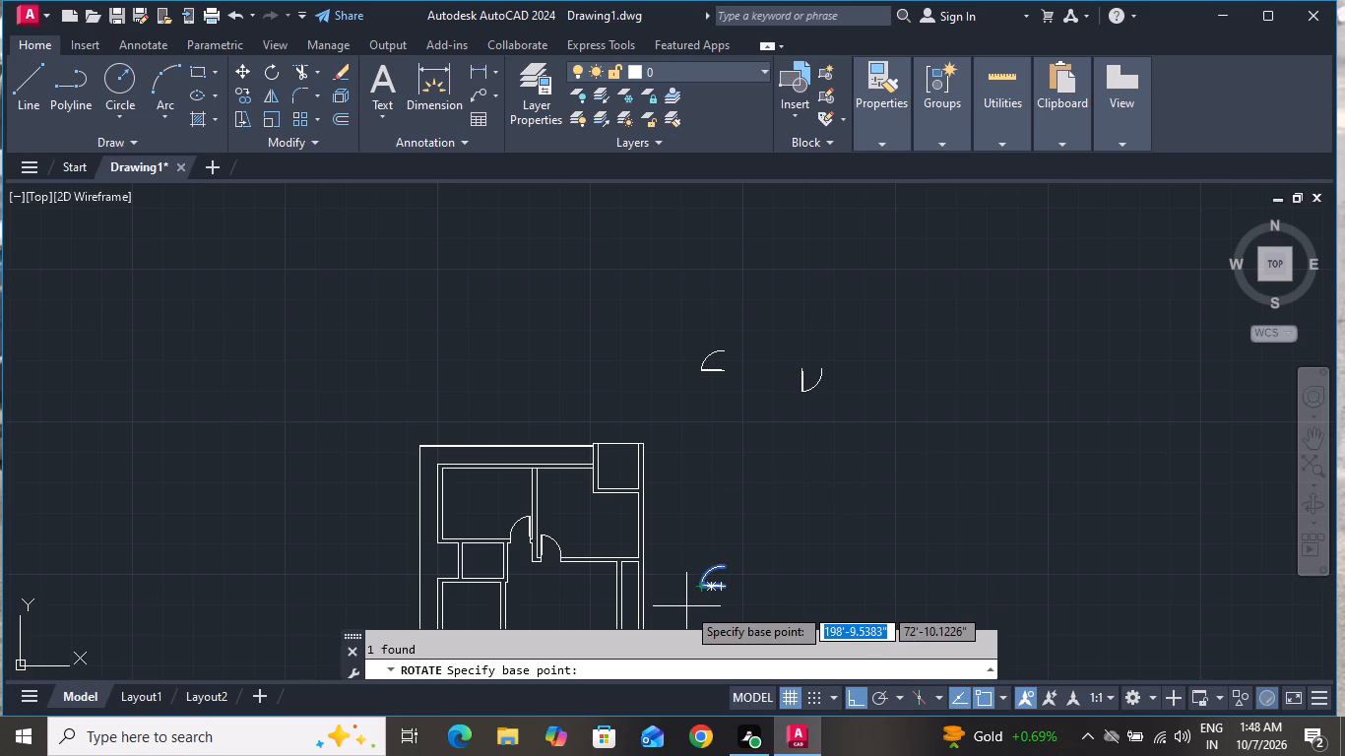
left_click(724, 586)
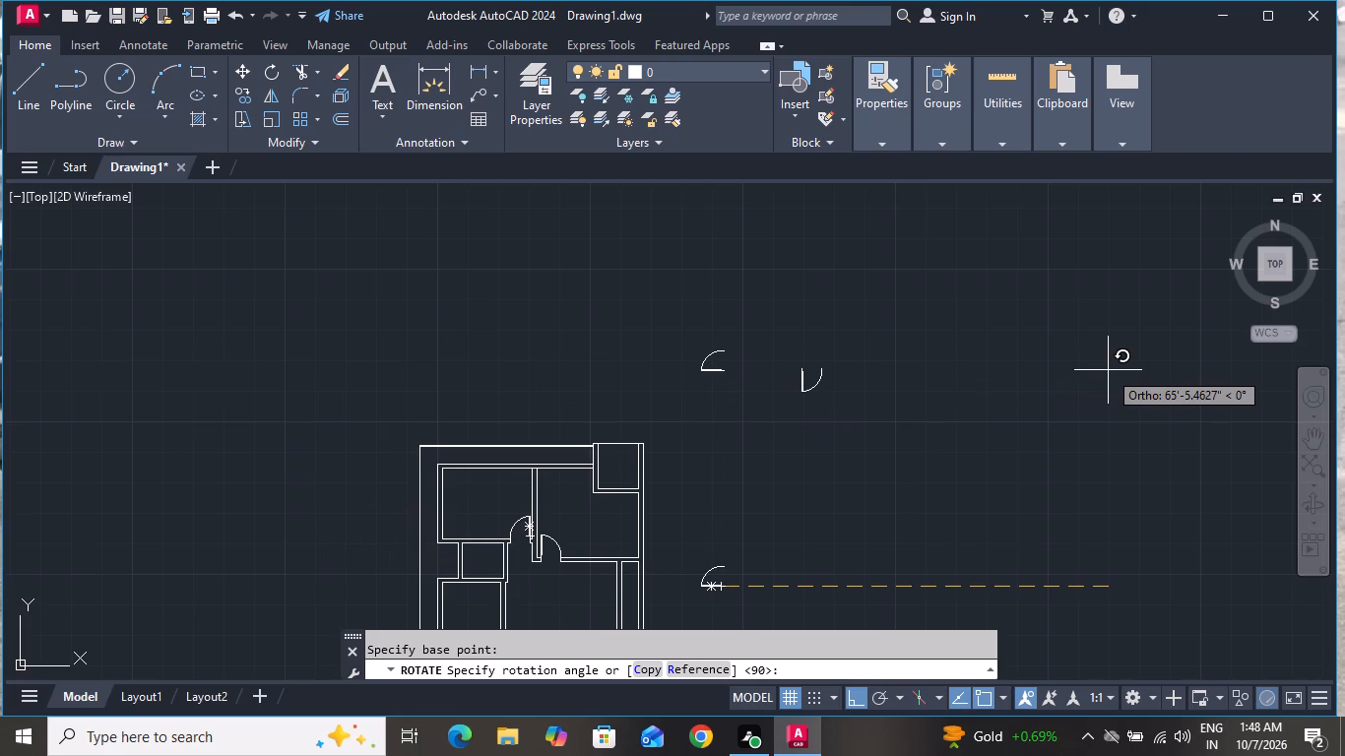
left_click(296, 374)
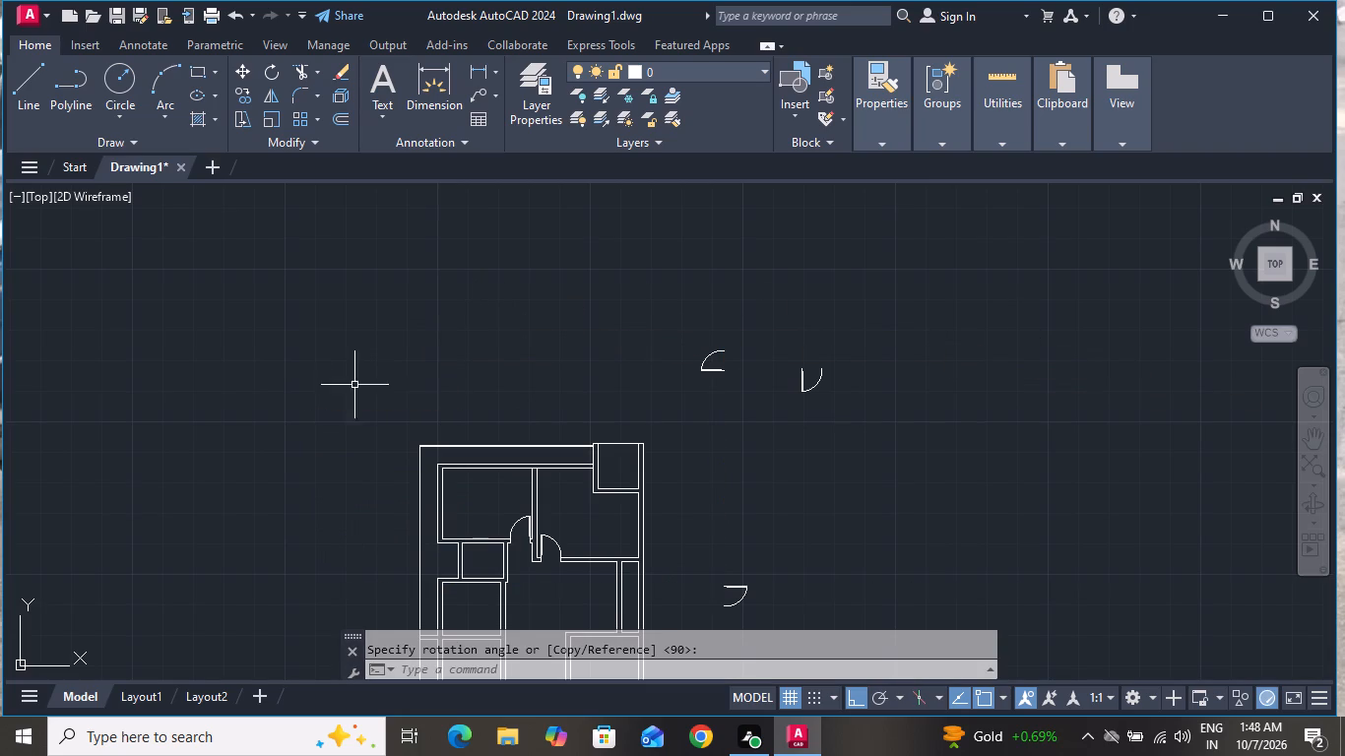
Mirror the lower door copy about a vertical line through the hinge end of its leaf, erasing the source object.
left_click(801, 551)
left_click(692, 599)
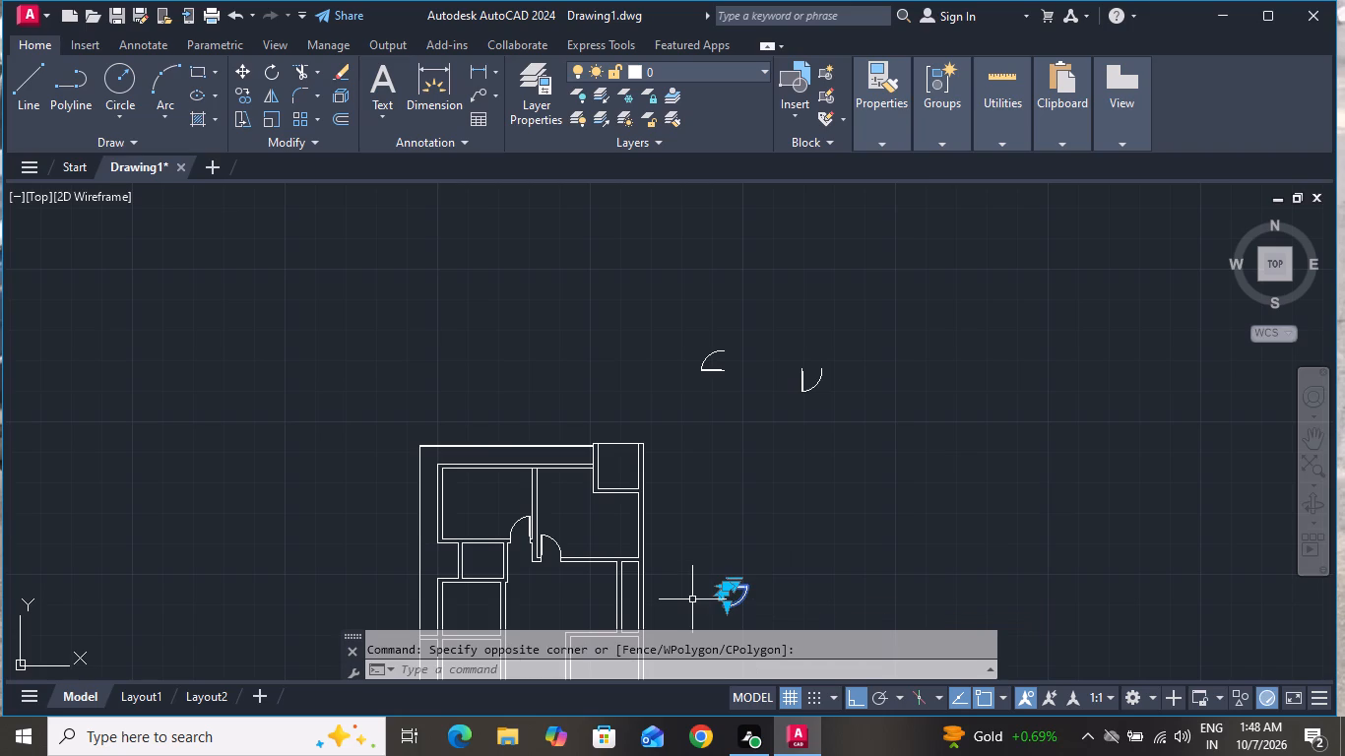
type("mi")
key("space")
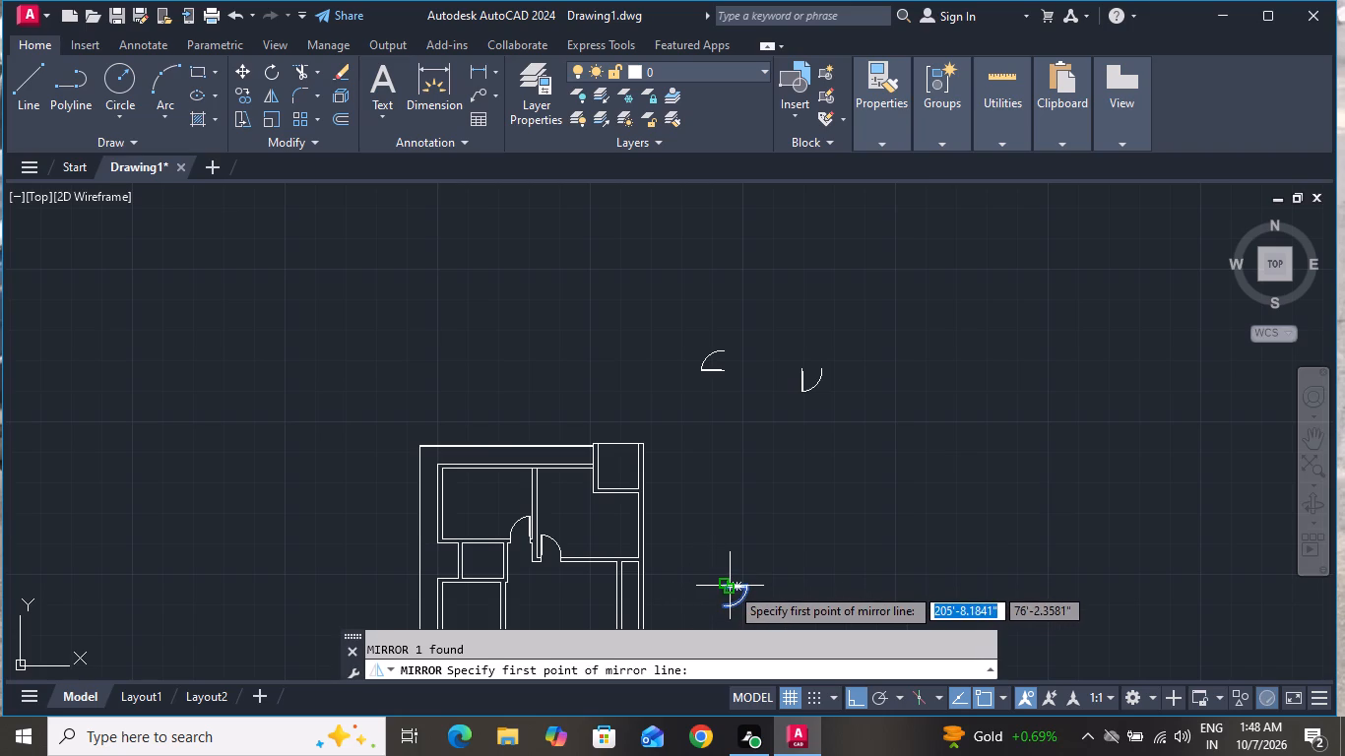
left_click(730, 586)
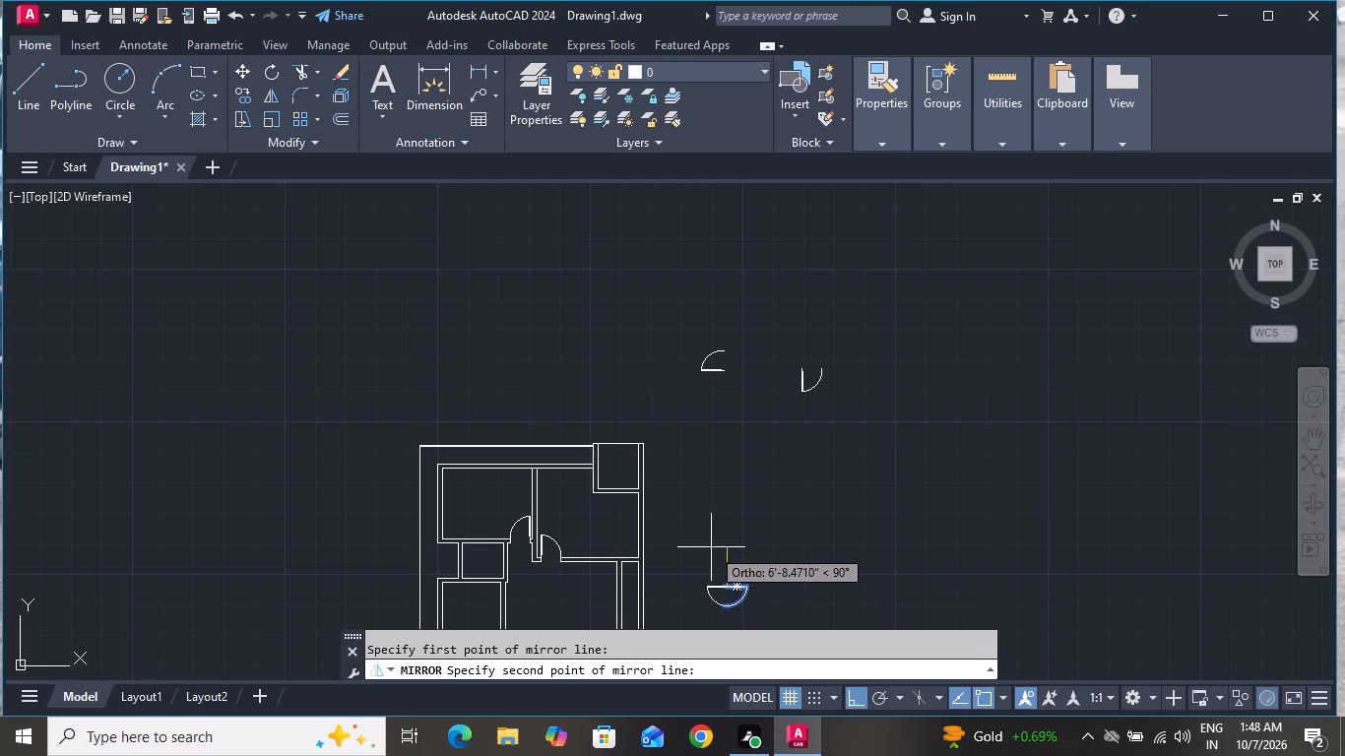
left_click(711, 547)
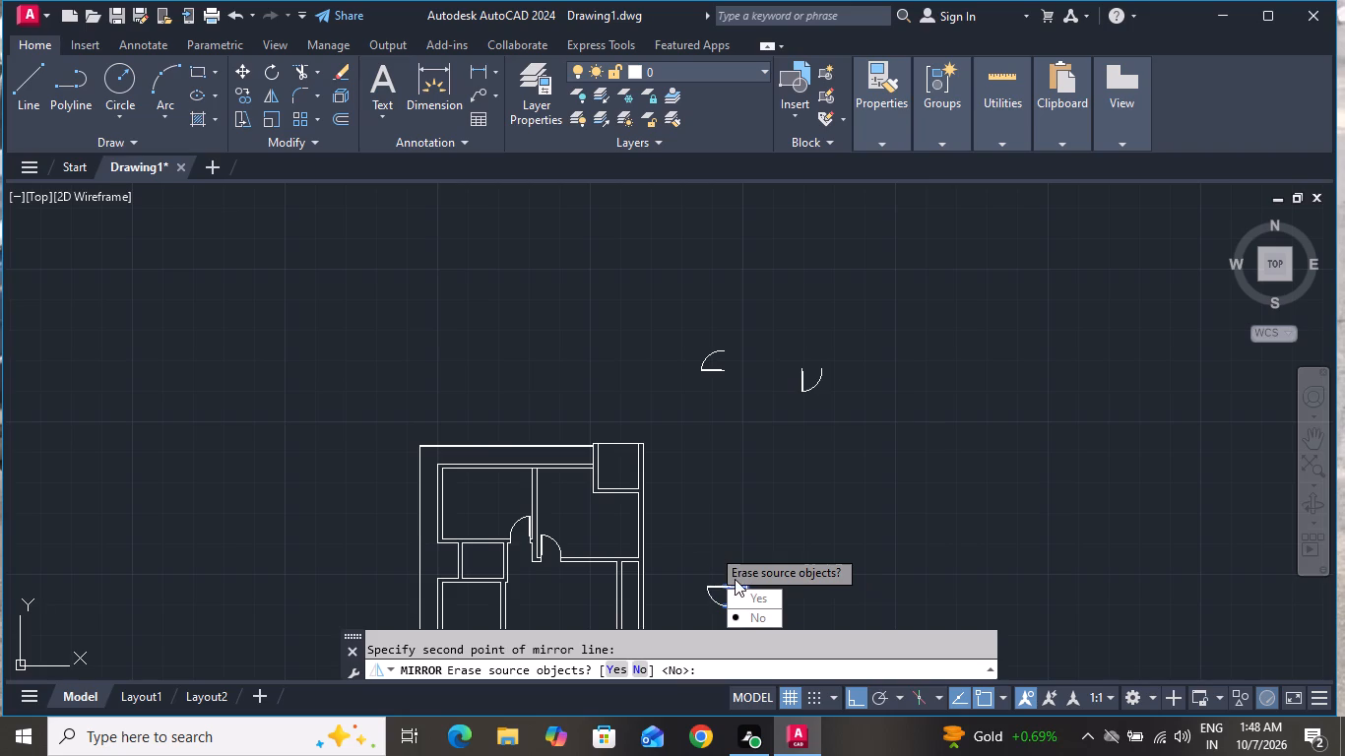
left_click_drag(743, 596, 711, 547)
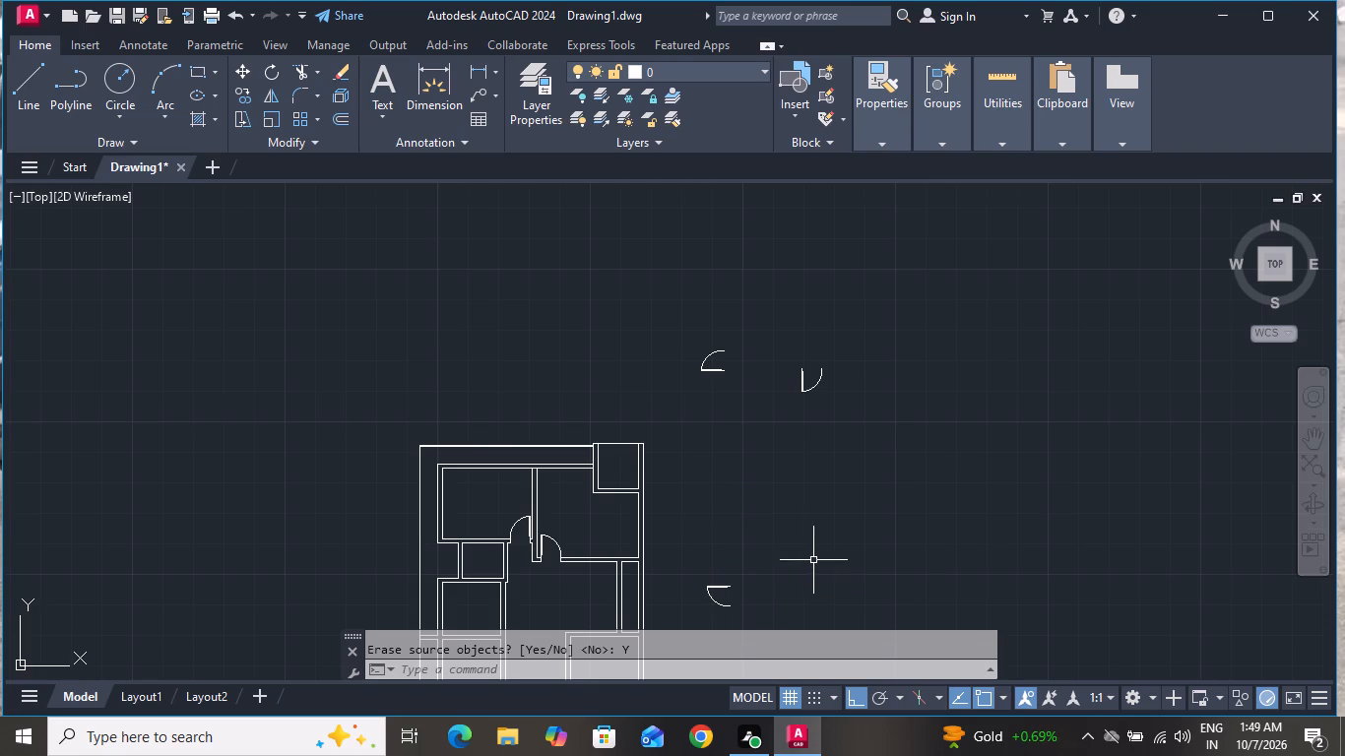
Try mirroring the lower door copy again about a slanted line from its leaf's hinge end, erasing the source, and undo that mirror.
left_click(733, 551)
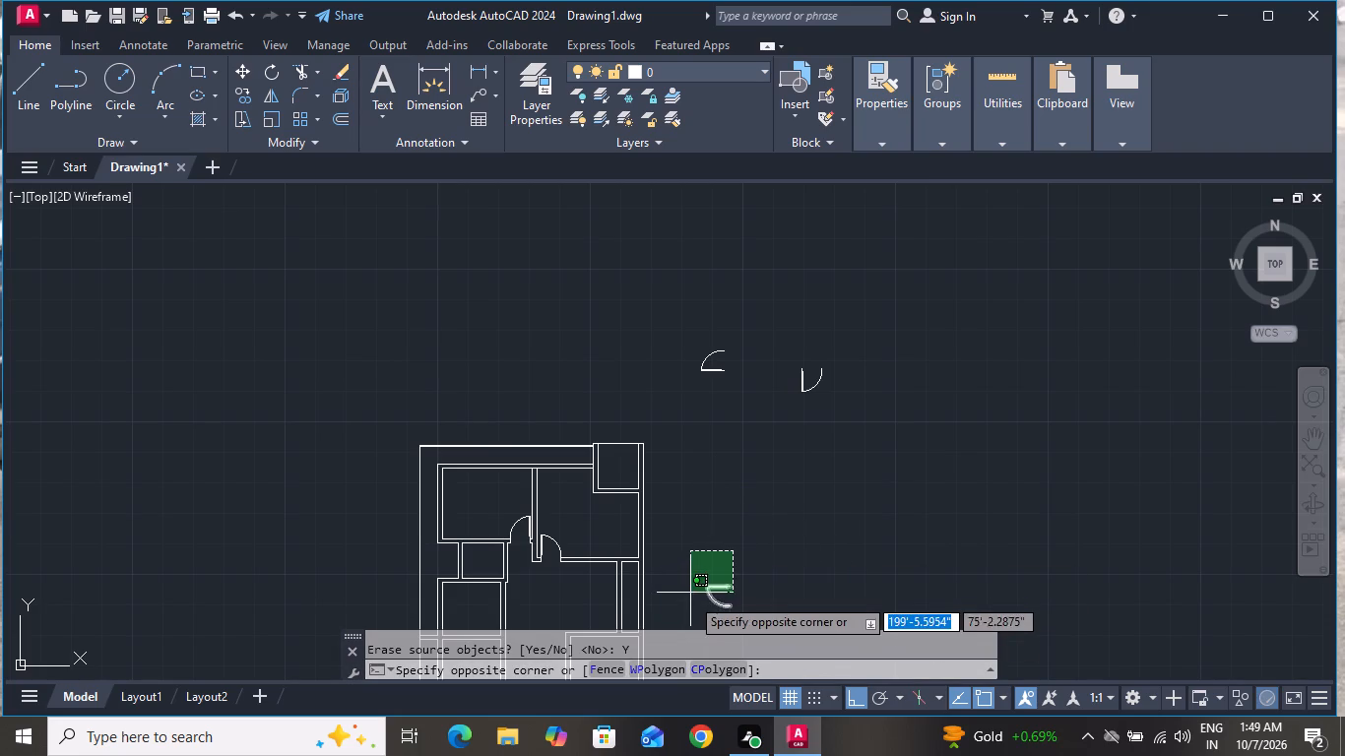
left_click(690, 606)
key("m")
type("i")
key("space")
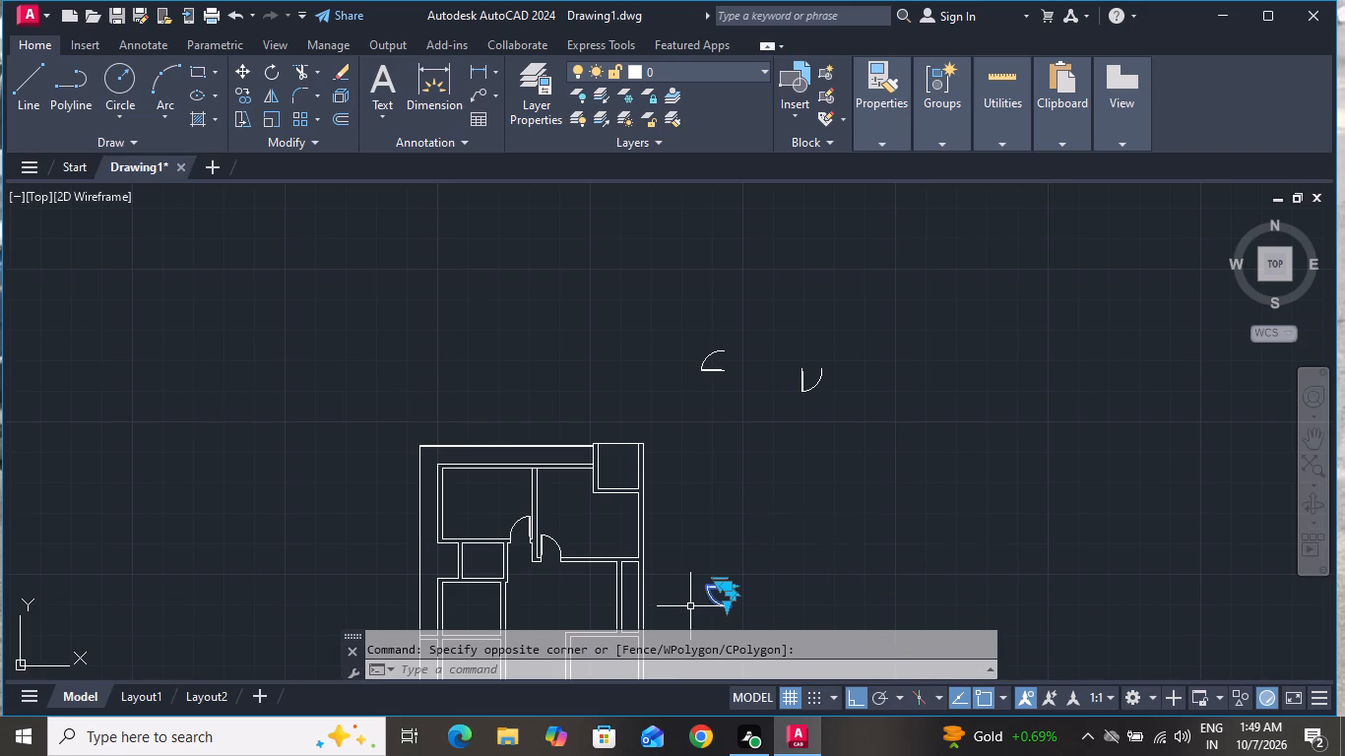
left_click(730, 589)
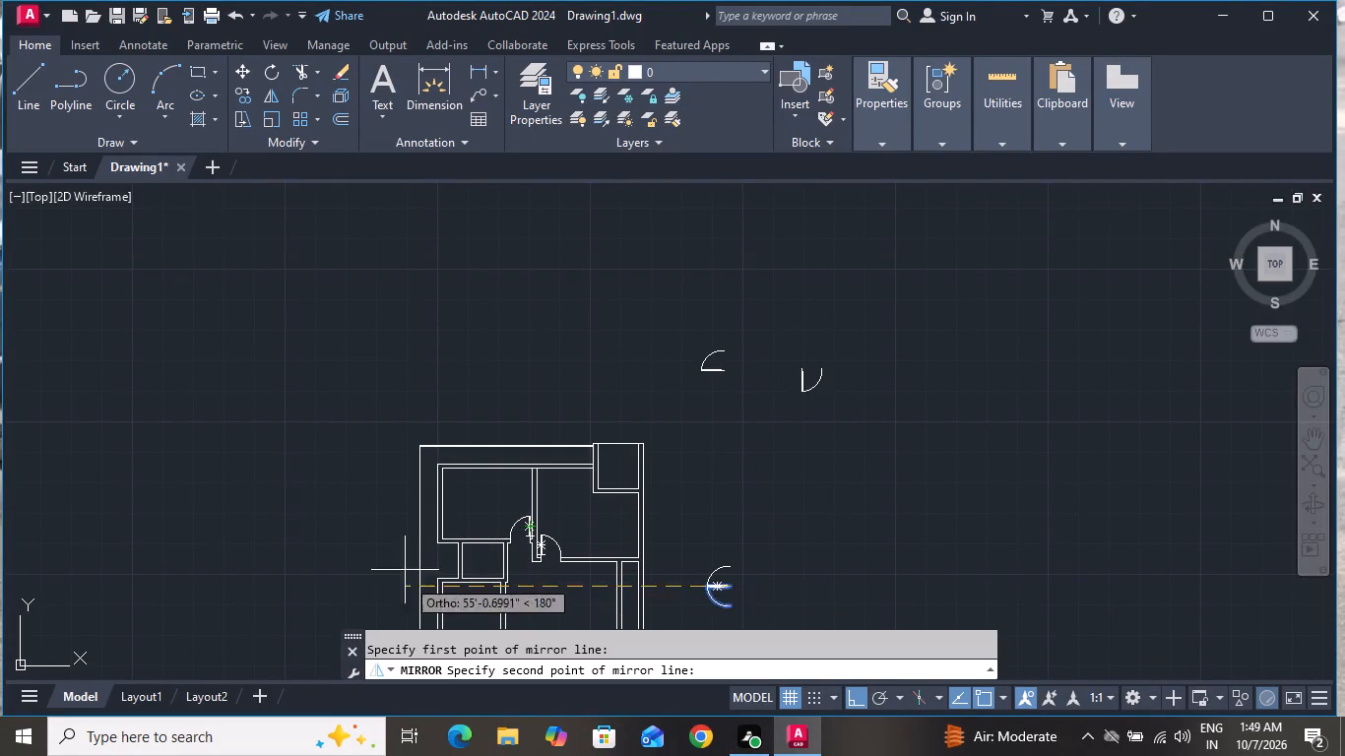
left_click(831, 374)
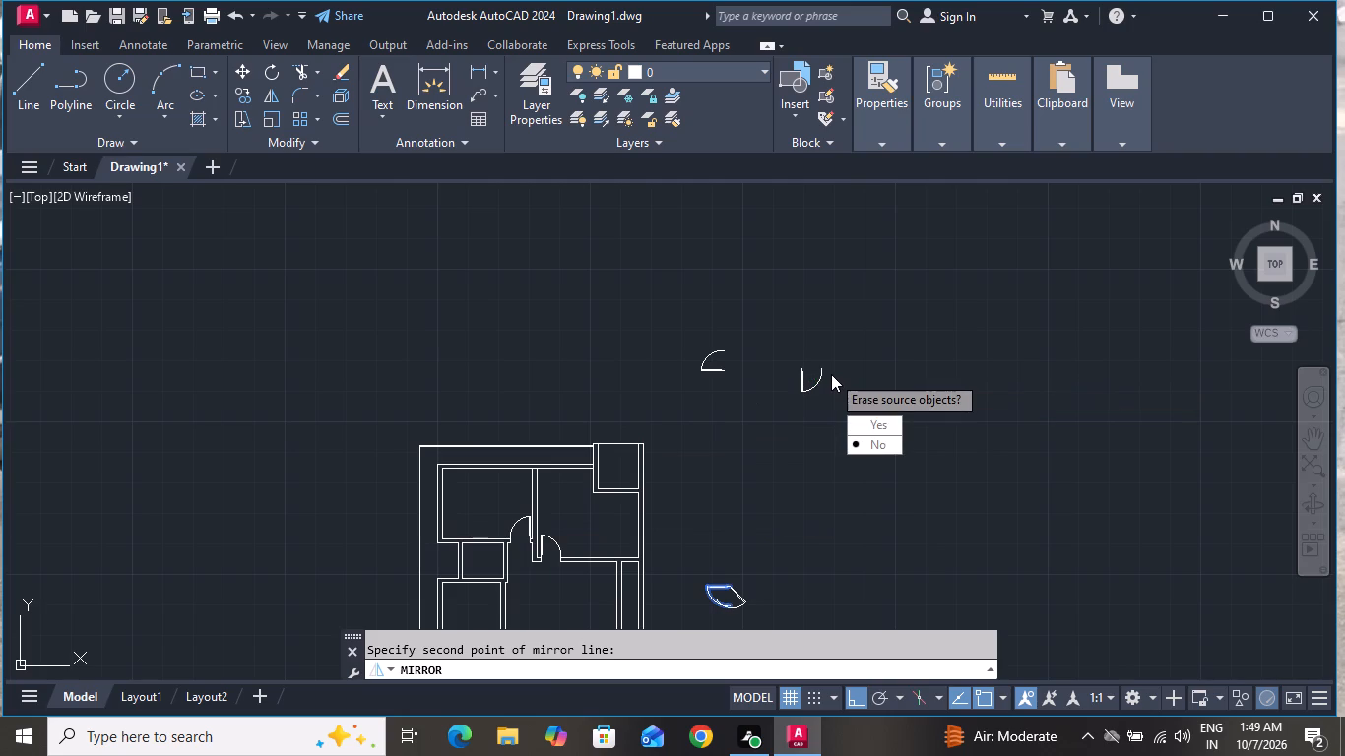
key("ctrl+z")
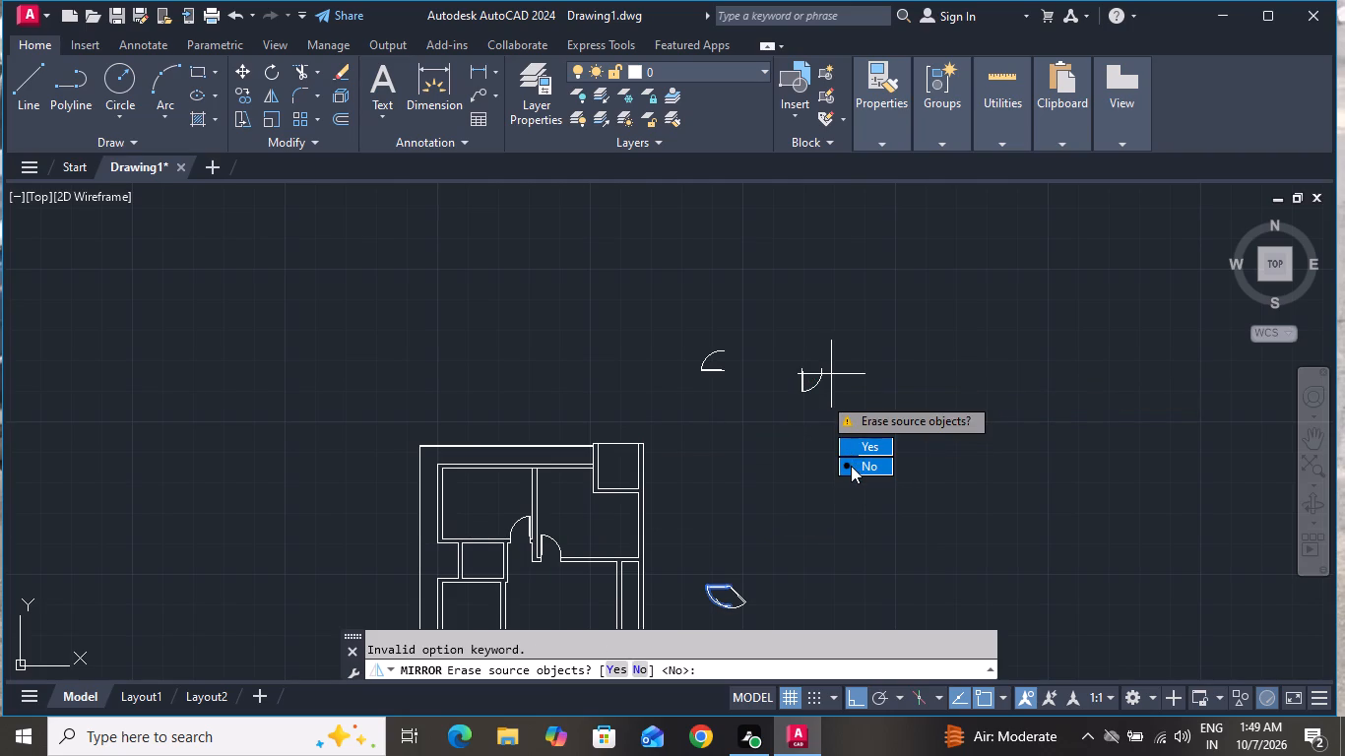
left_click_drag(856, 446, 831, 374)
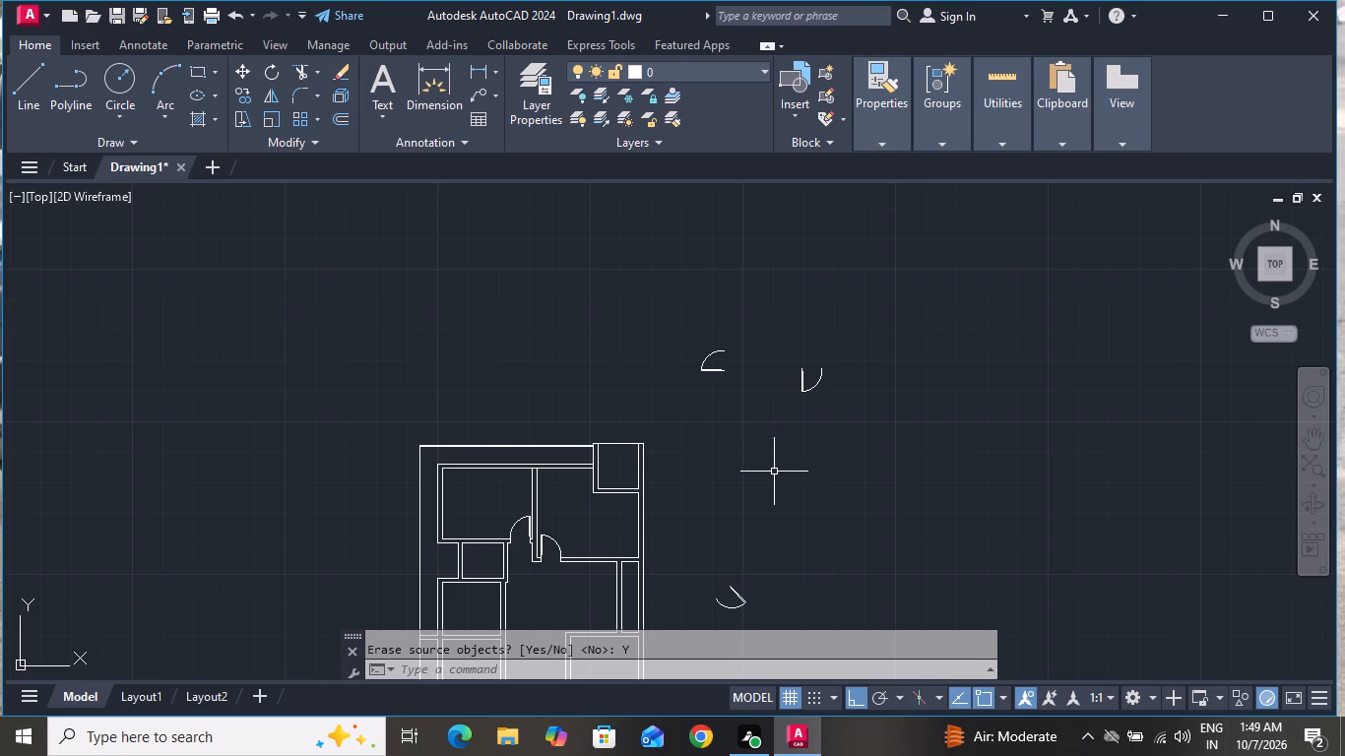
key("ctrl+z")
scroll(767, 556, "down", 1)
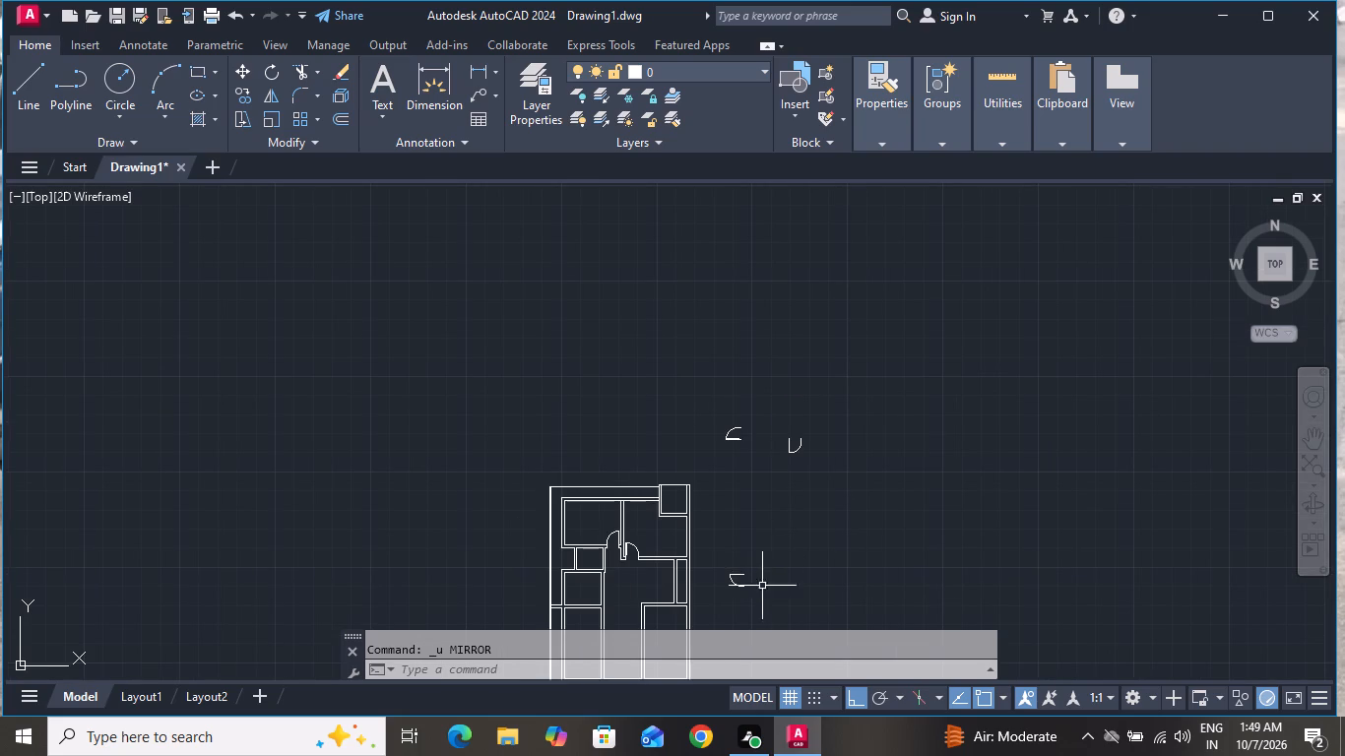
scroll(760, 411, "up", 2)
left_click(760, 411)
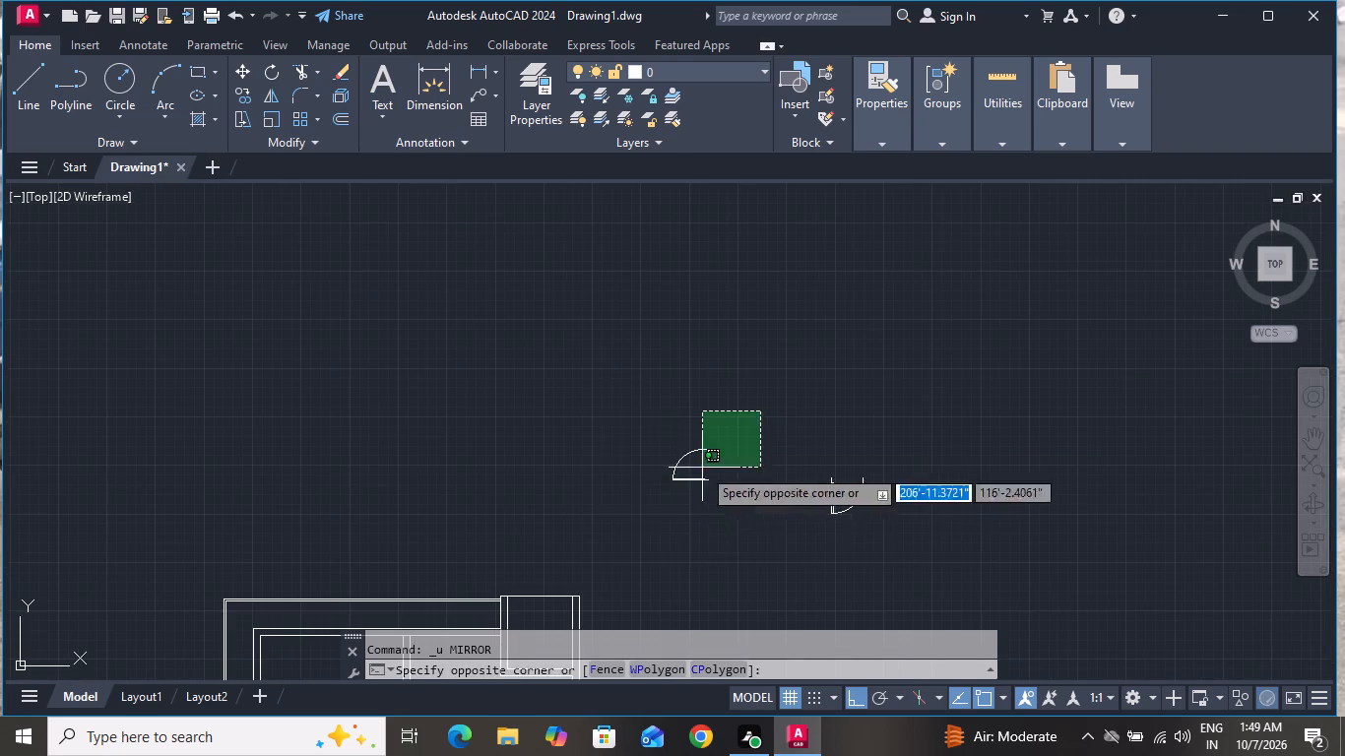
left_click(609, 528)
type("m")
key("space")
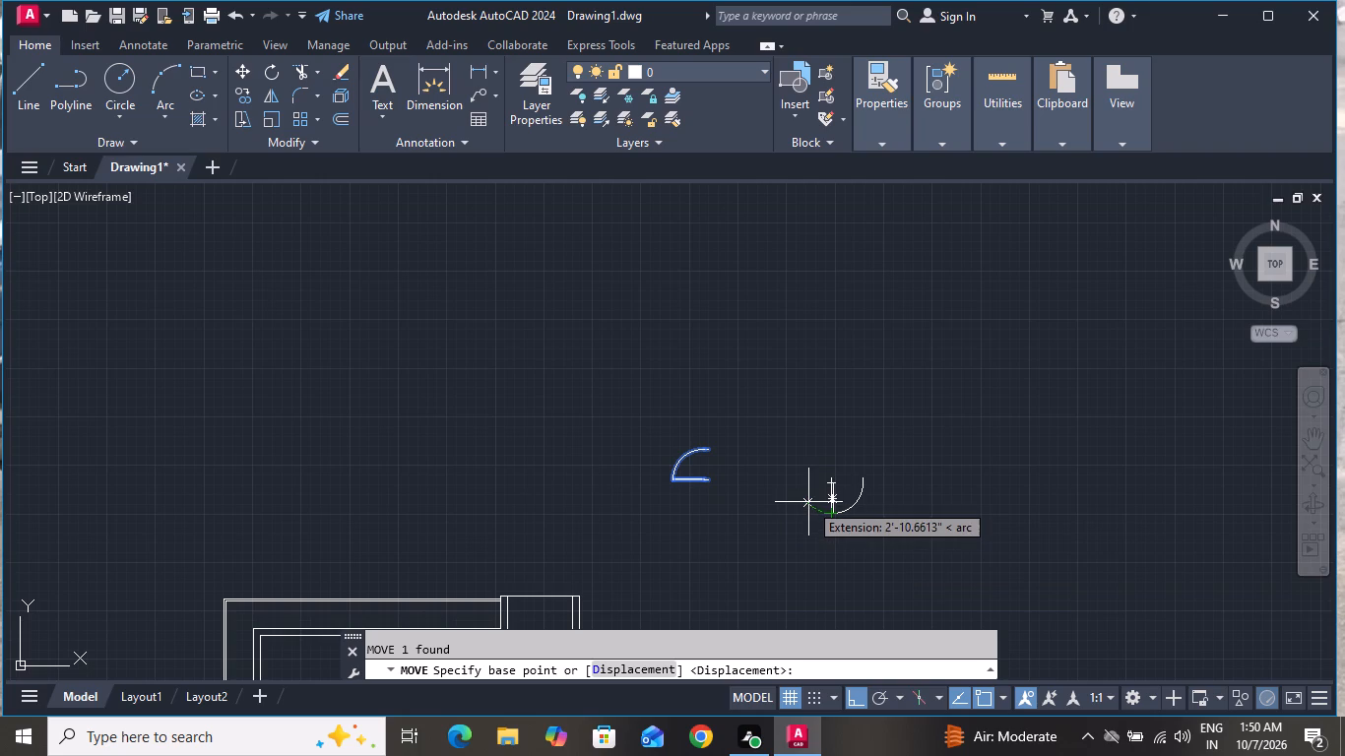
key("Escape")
Rotate the upper-left spare door above the building 180° about the hinge end of its leaf.
left_click(716, 447)
left_click(649, 526)
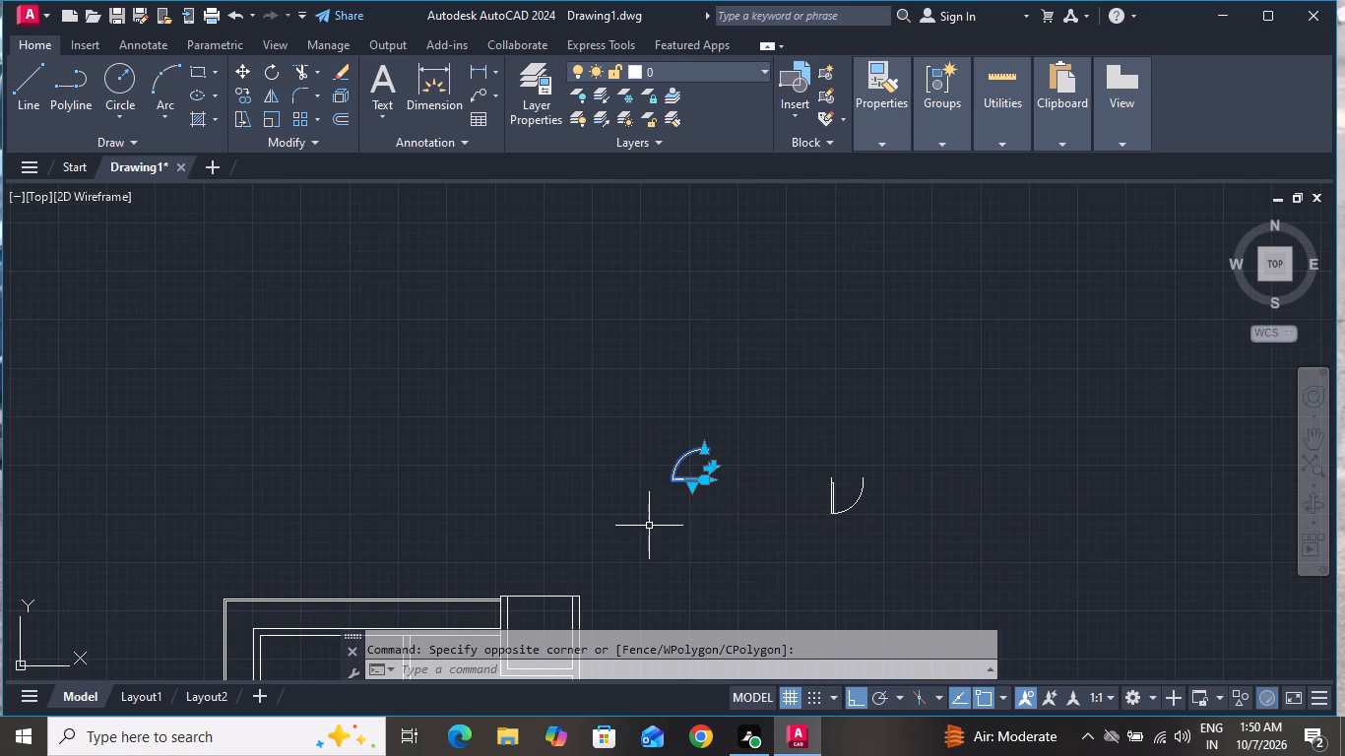
type("ro")
key("space")
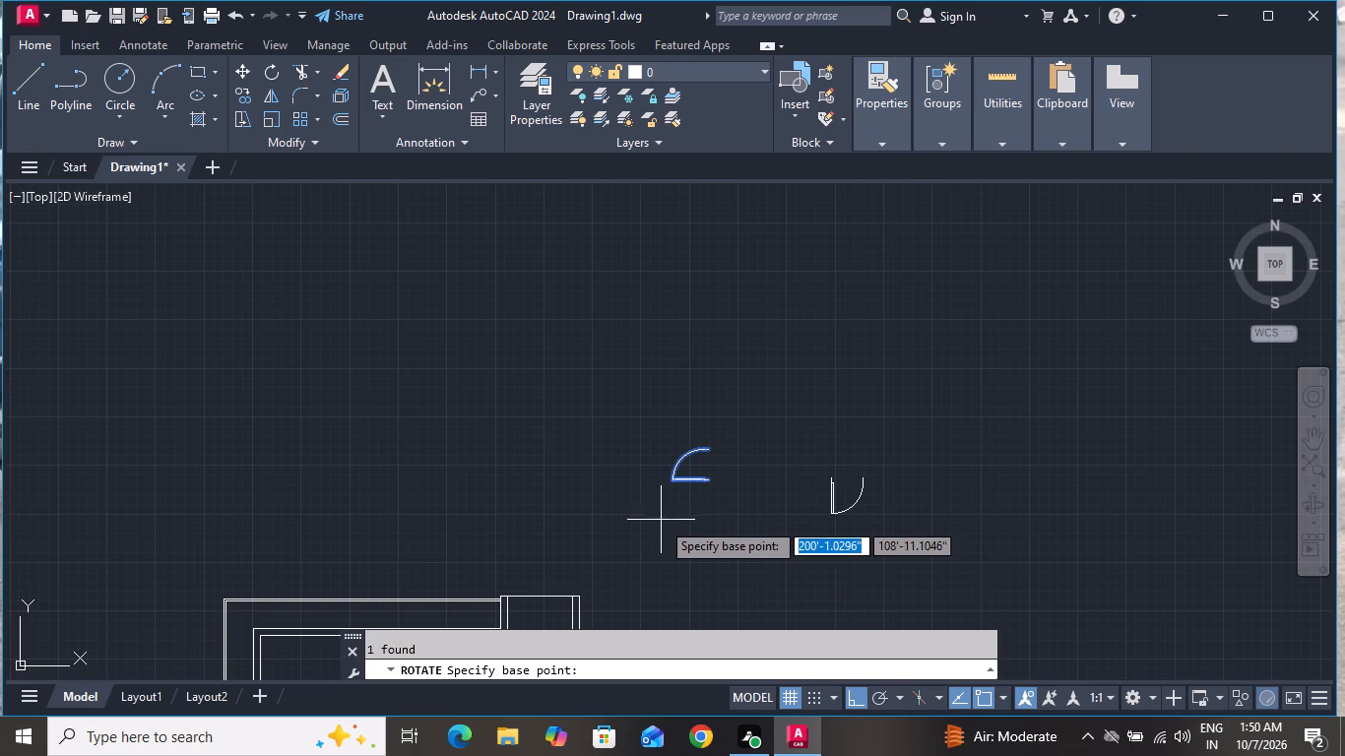
left_click(708, 481)
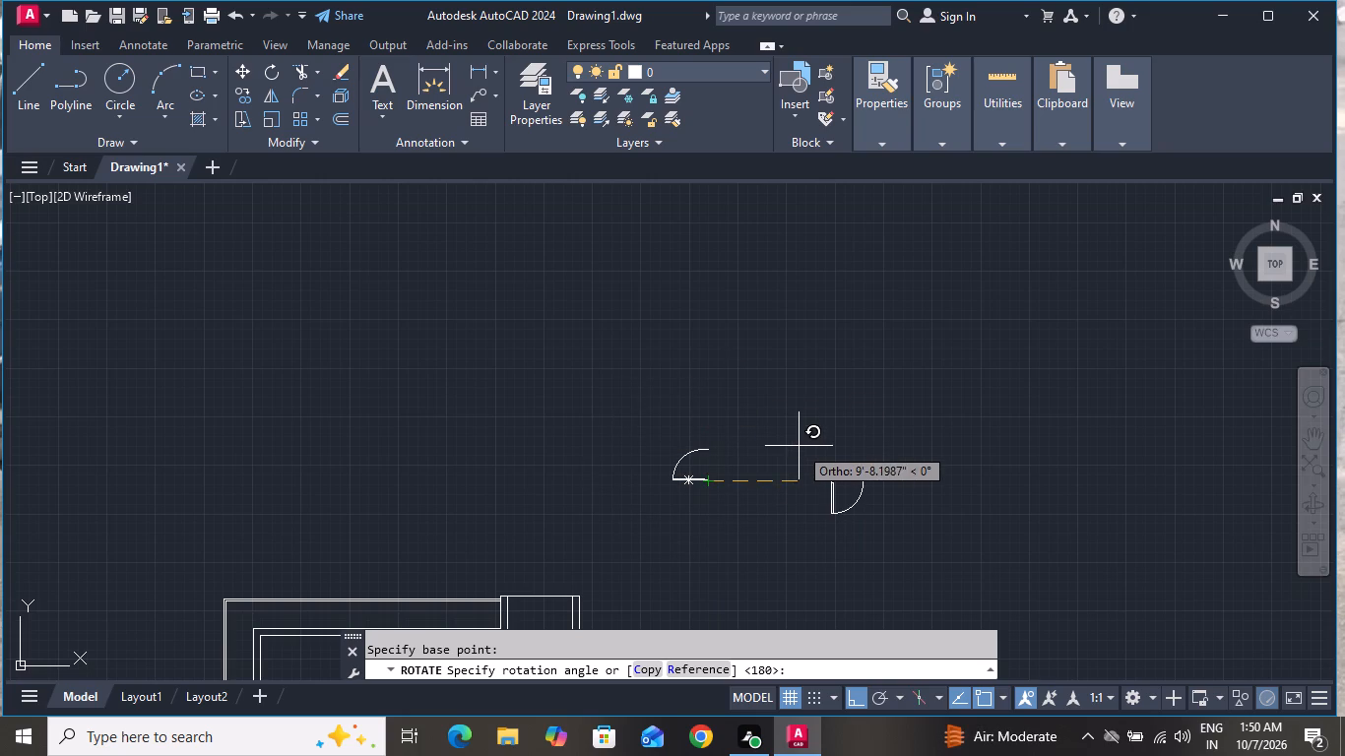
left_click(448, 361)
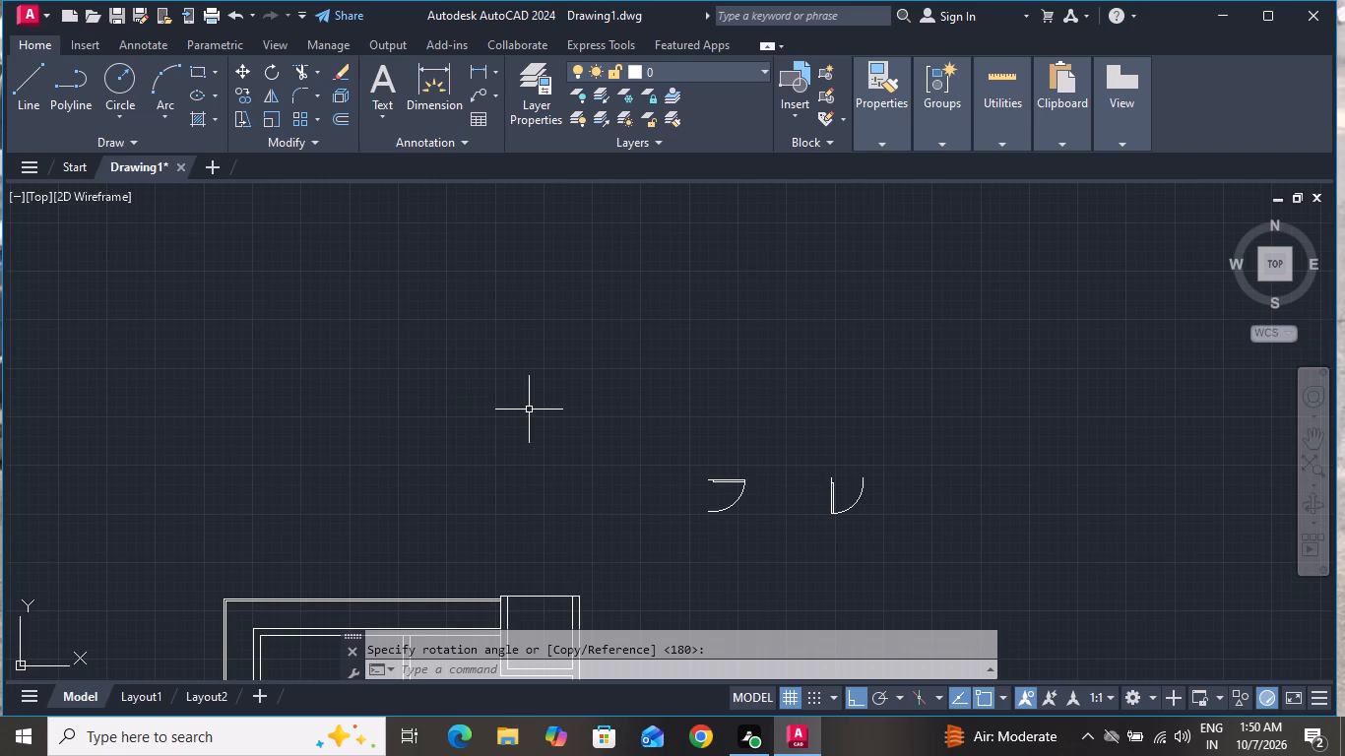
Mirror the upper-left spare door about a horizontal line through the free end of its swing arc, erasing the source object.
left_click(732, 500)
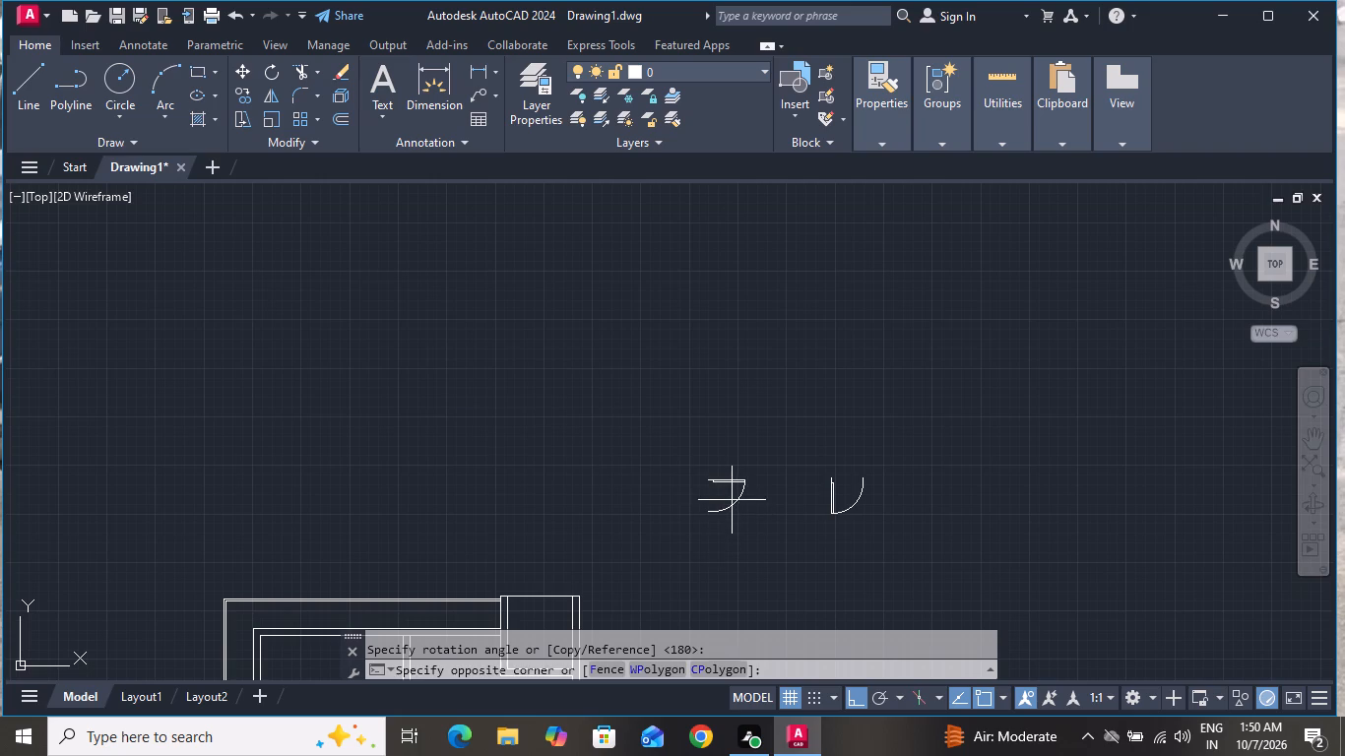
left_click(731, 502)
left_click(717, 513)
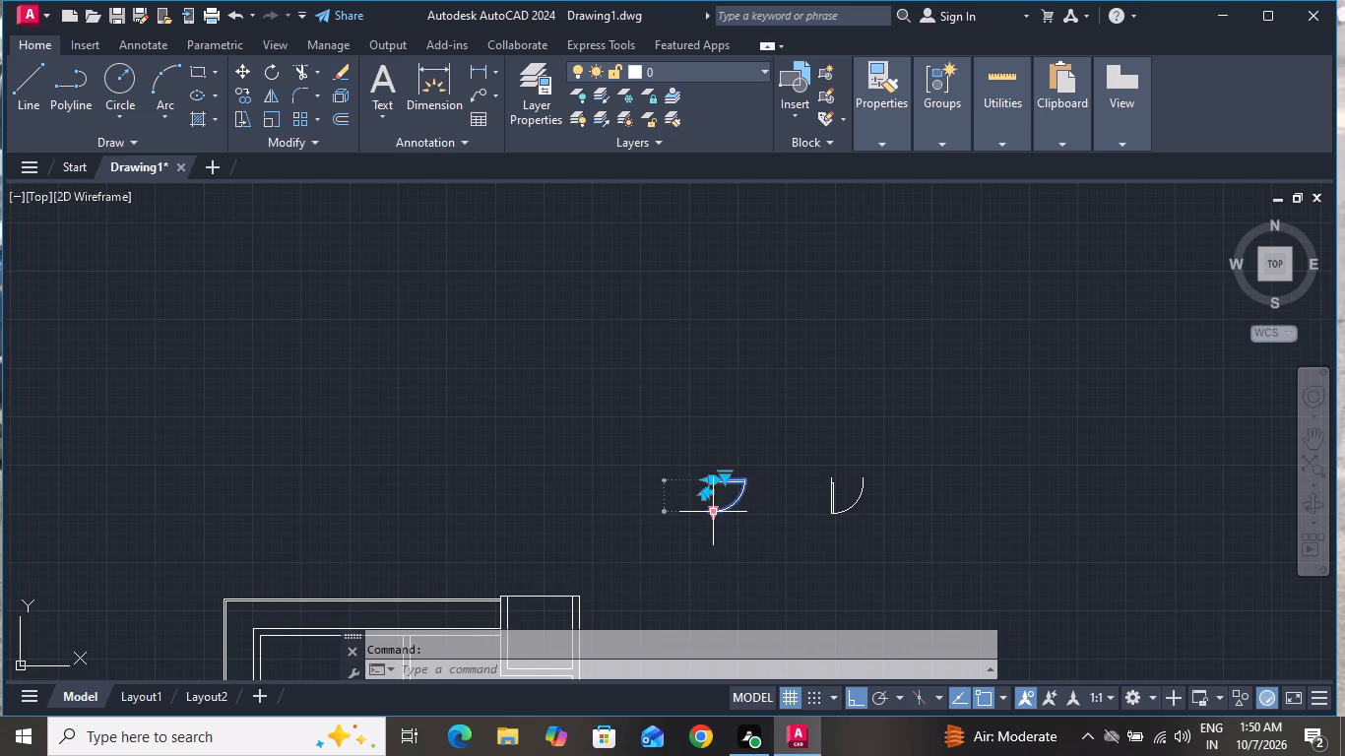
type("mi")
key("space")
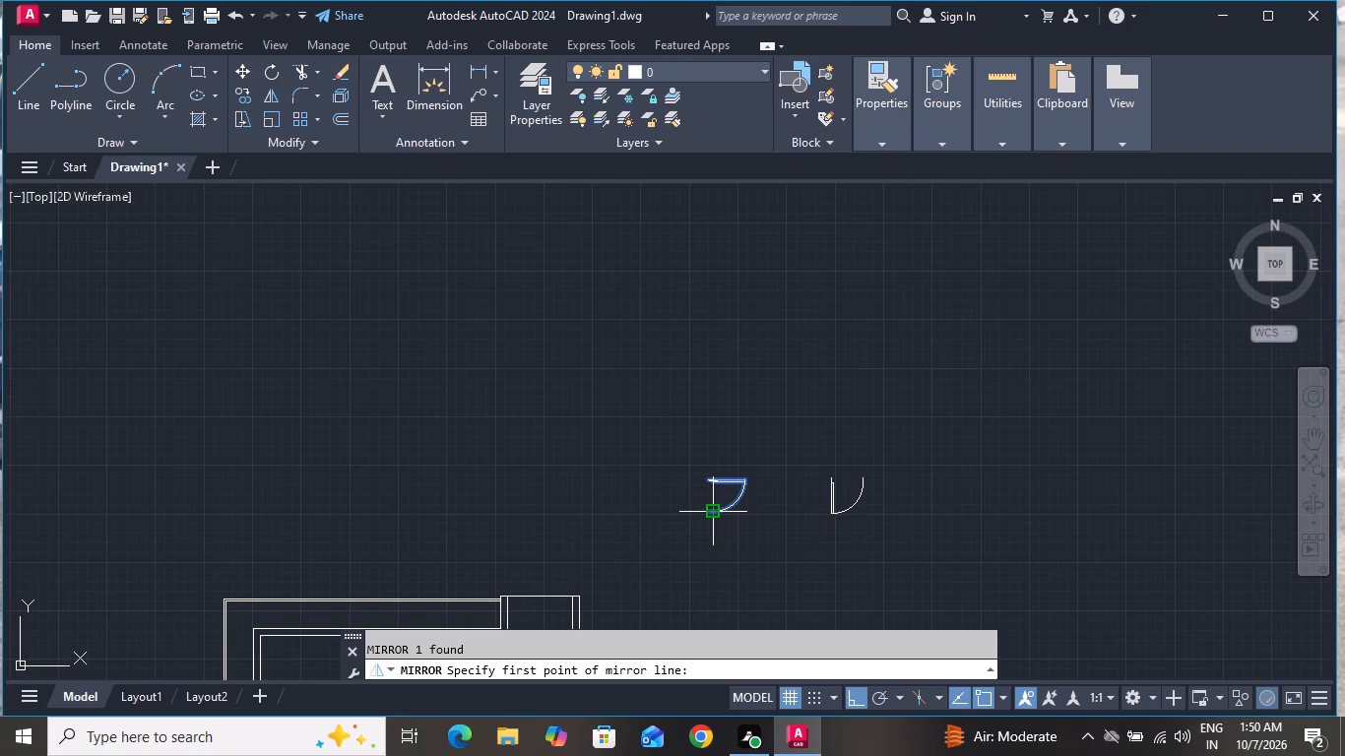
left_click(717, 513)
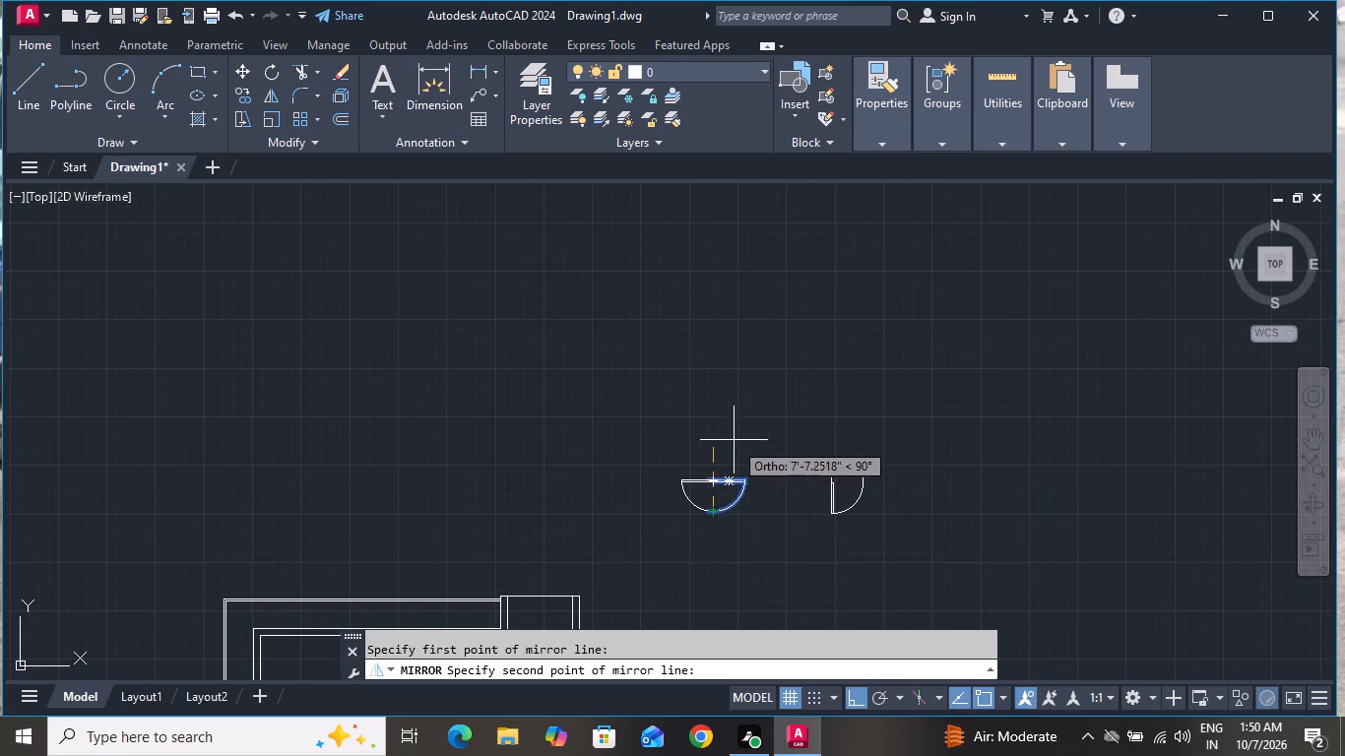
left_click(823, 426)
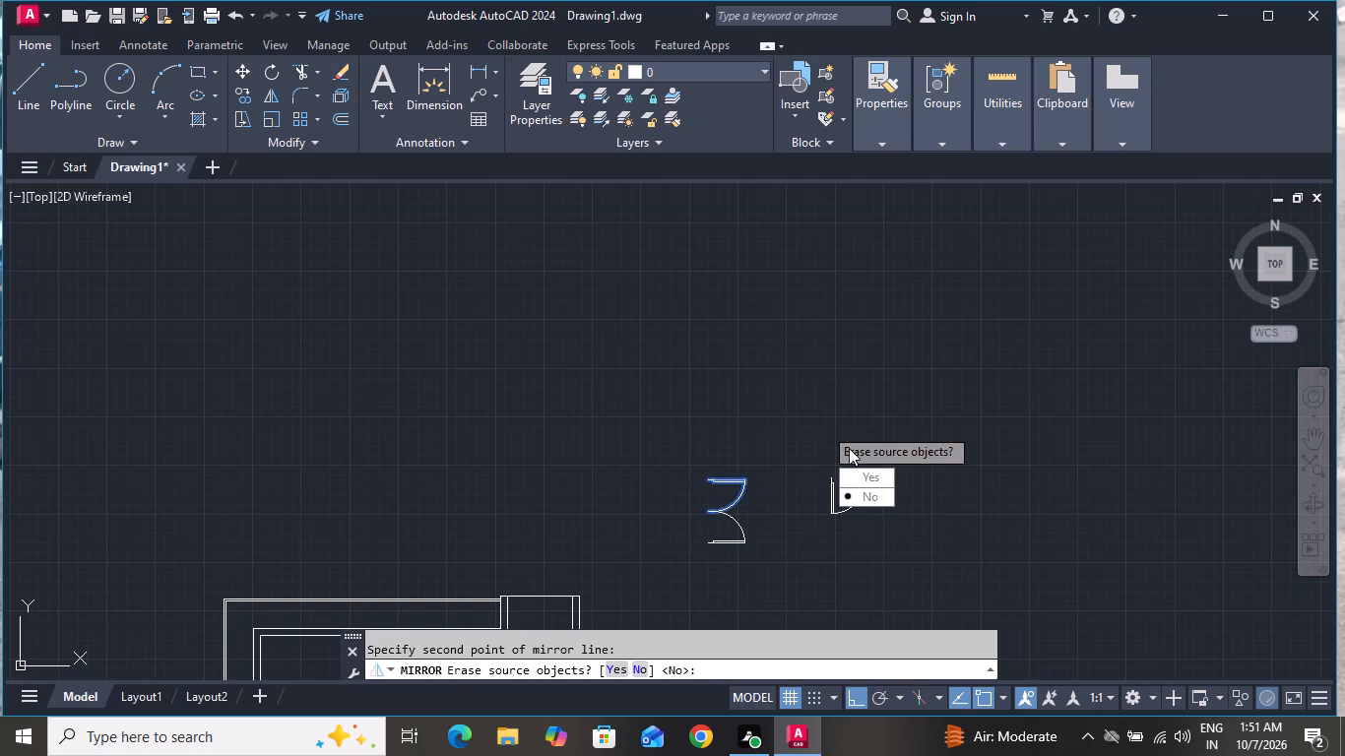
left_click_drag(877, 471, 823, 426)
Move the mirrored spare door by its hinge end, with Ortho off, onto the left wall's inner face near the bottom of the small top-right room.
left_click(778, 477)
left_click(689, 562)
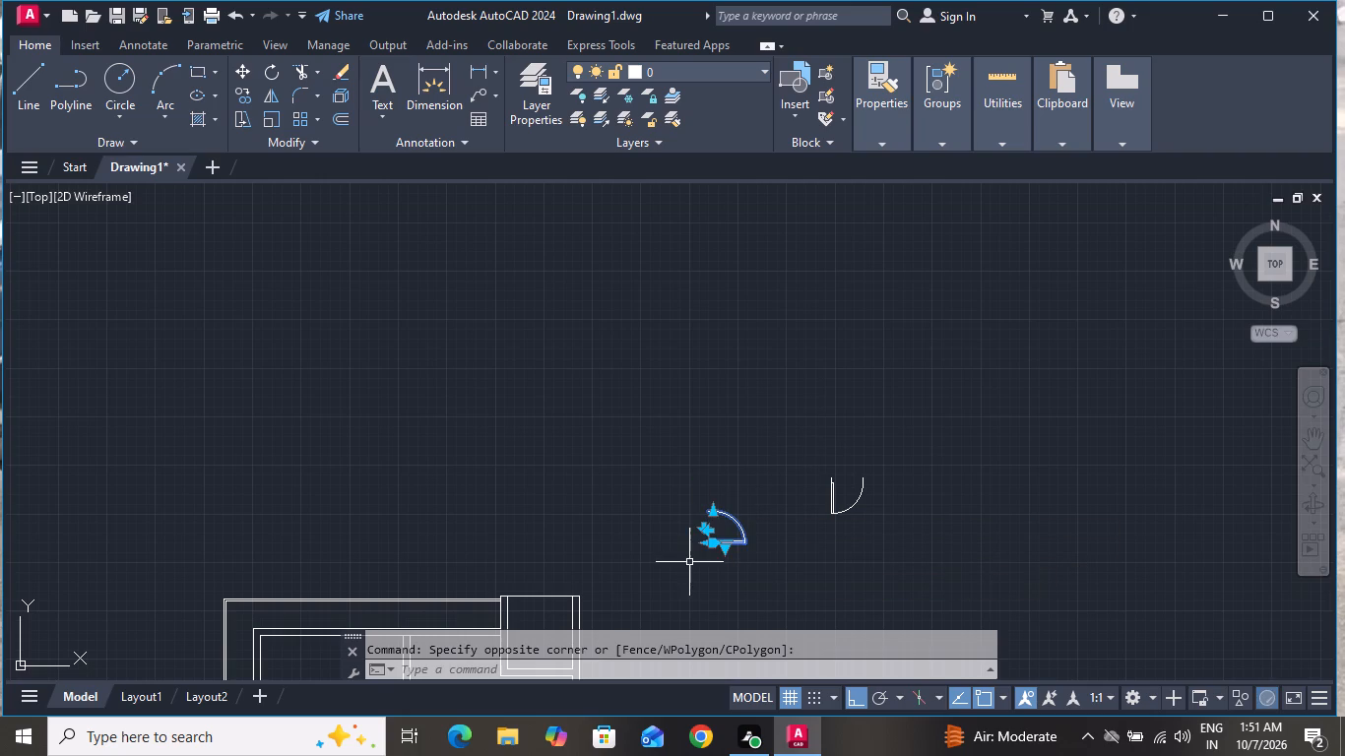
key("m")
key("space")
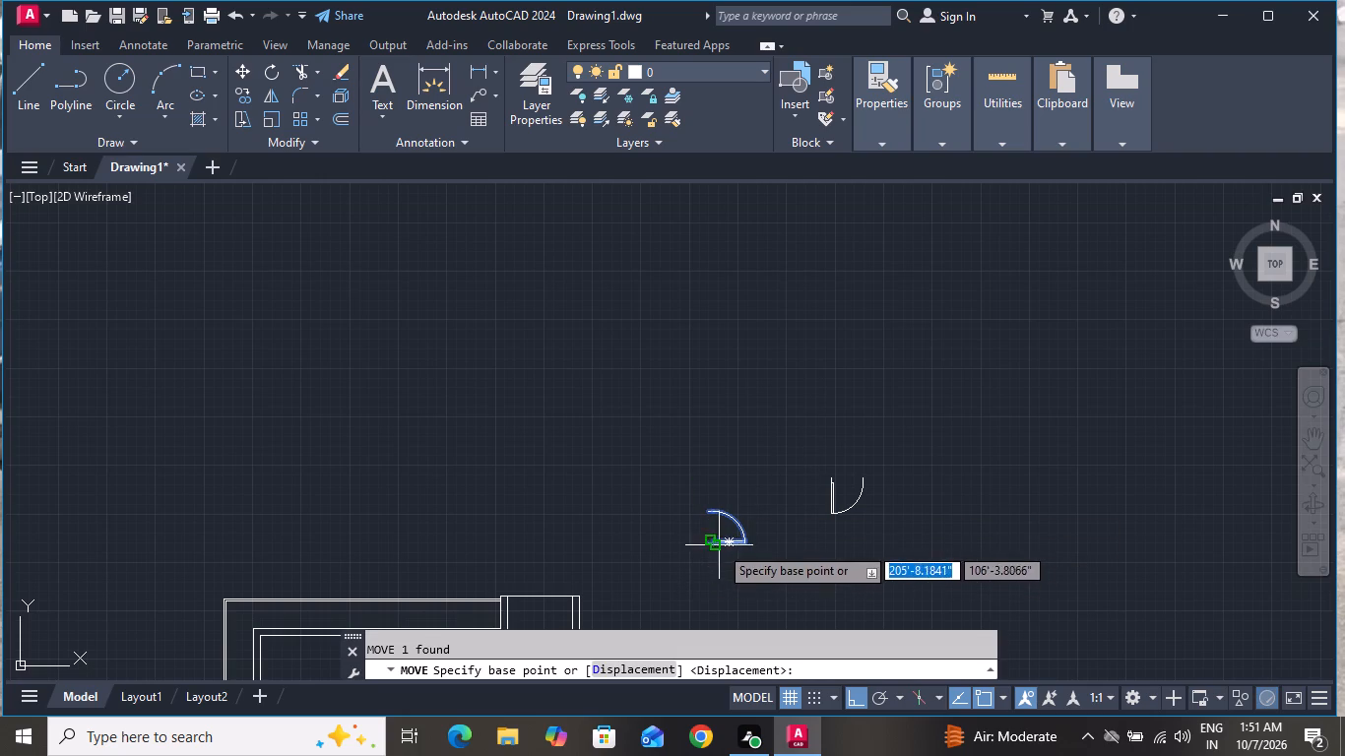
left_click(710, 549)
scroll(415, 495, "down", 3)
scroll(471, 576, "up", 2)
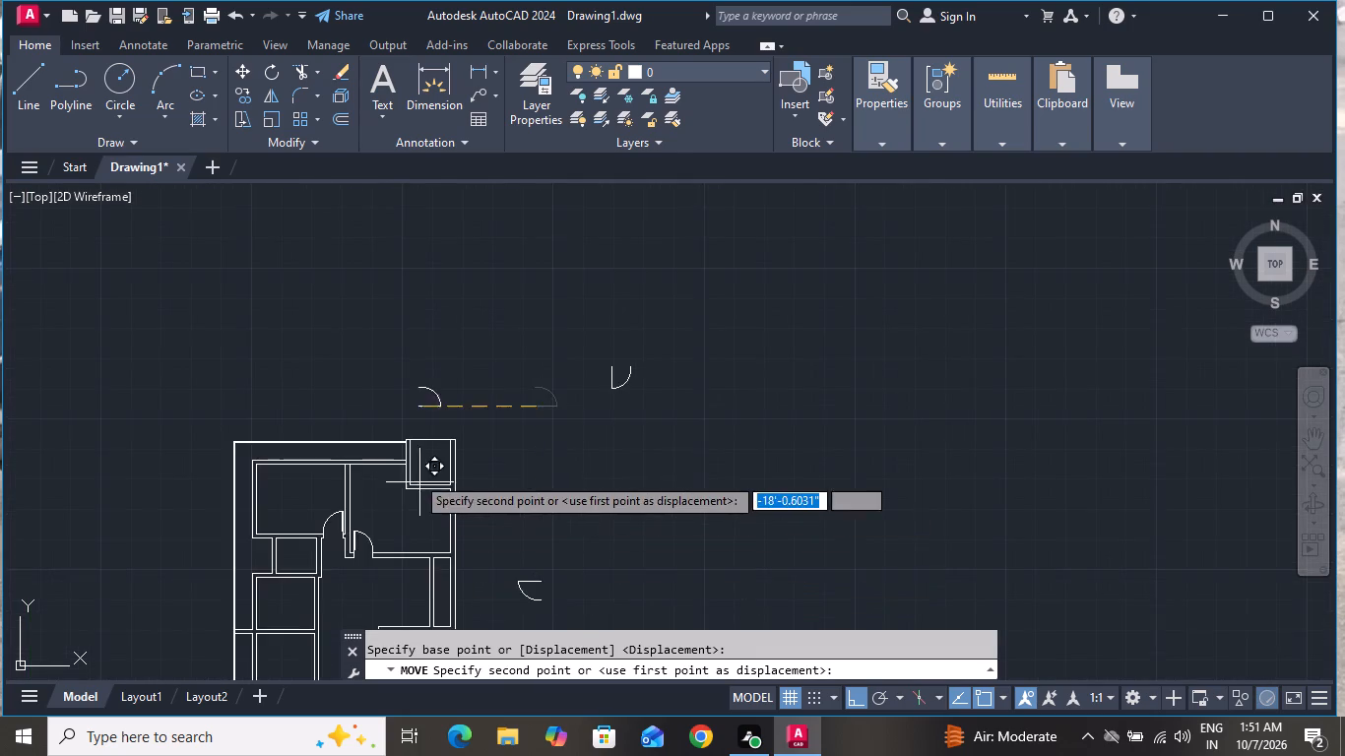
scroll(409, 468, "up", 3)
scroll(409, 471, "down", 1)
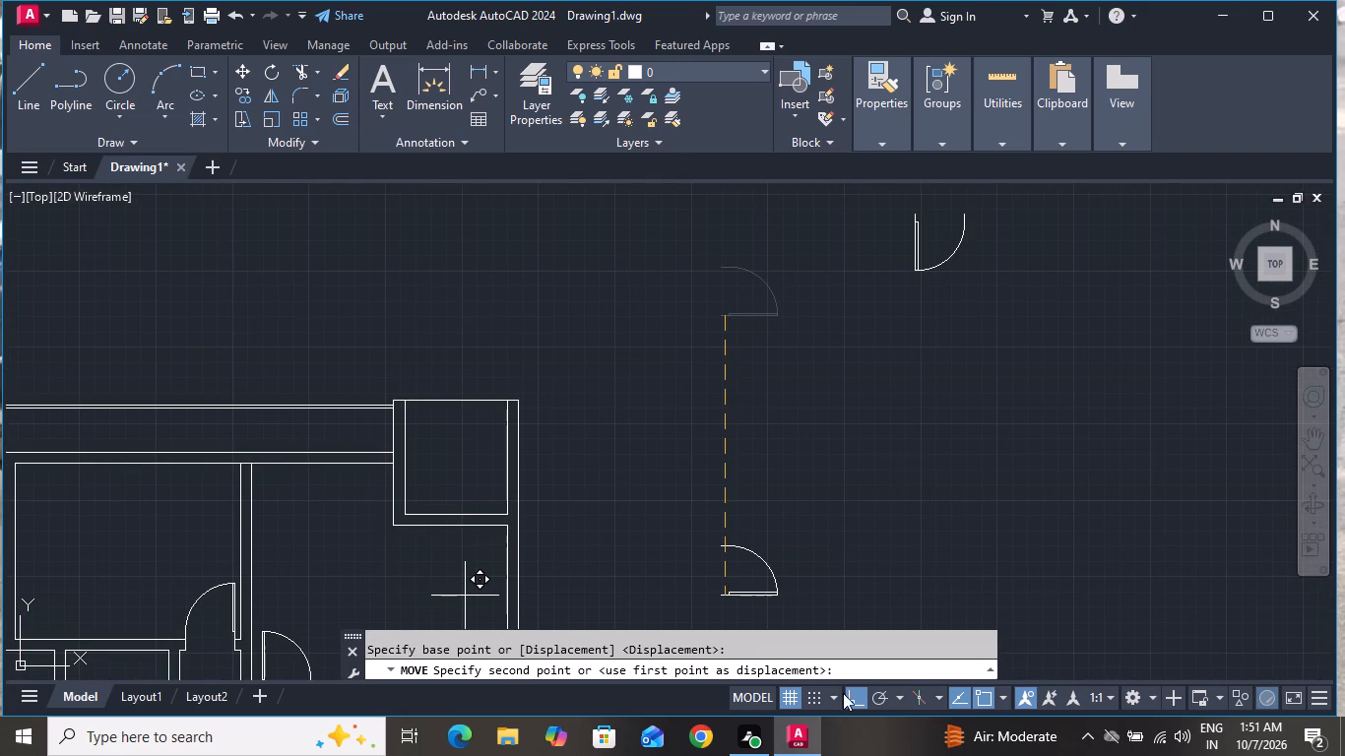
left_click(848, 693)
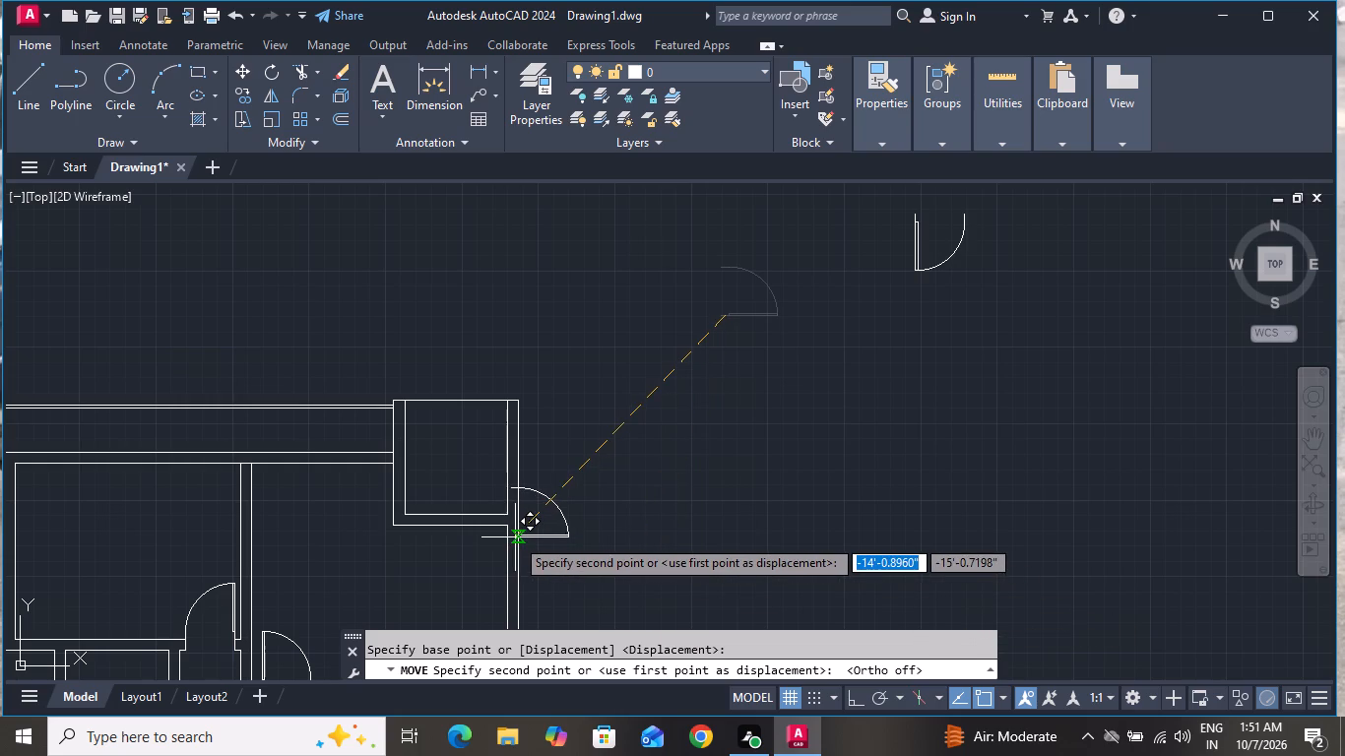
scroll(538, 520, "down", 1)
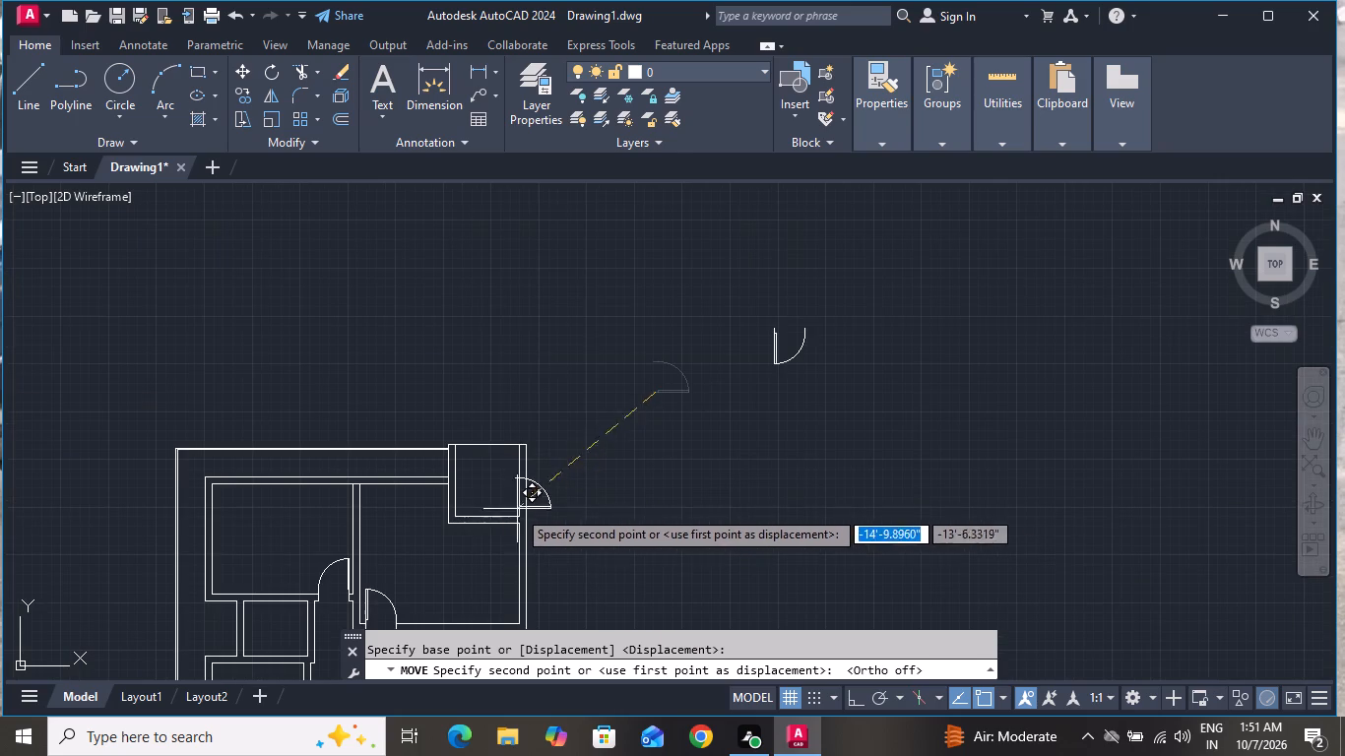
scroll(472, 498, "down", 2)
scroll(472, 498, "up", 5)
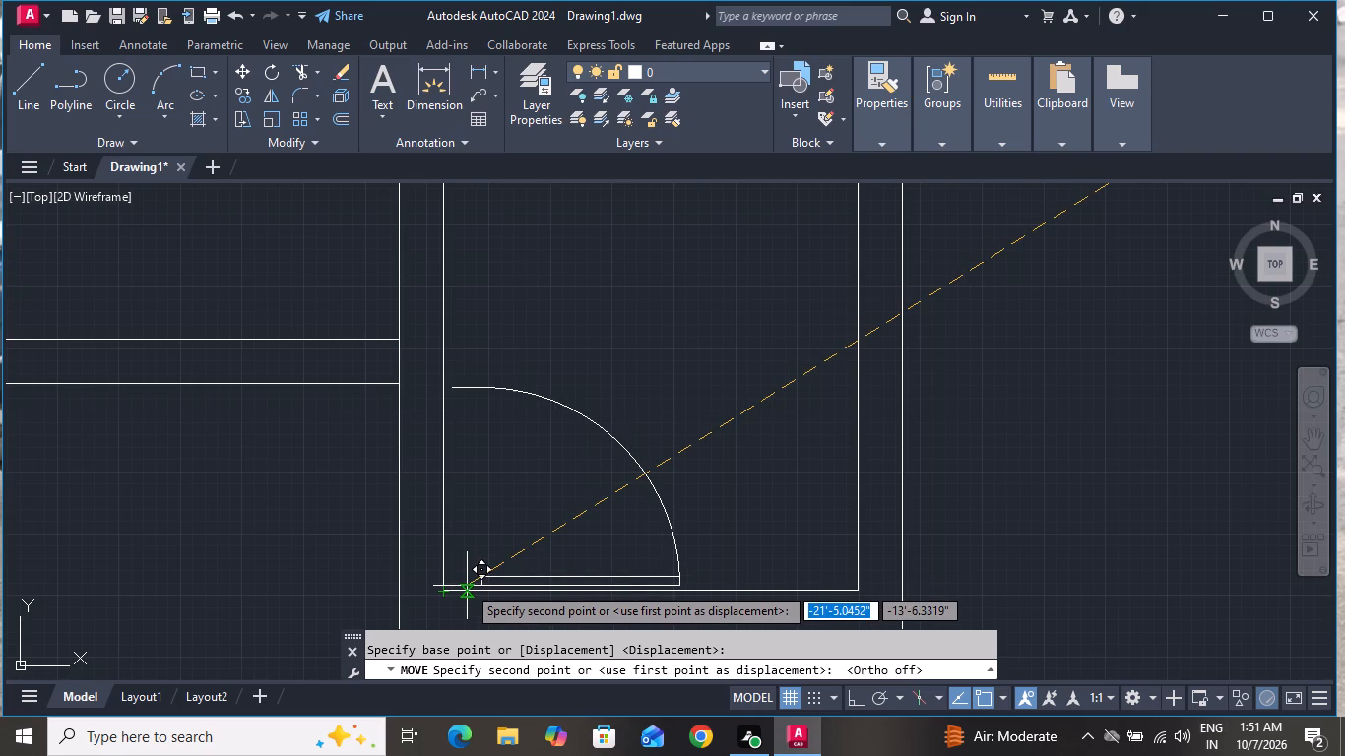
scroll(467, 586, "down", 2)
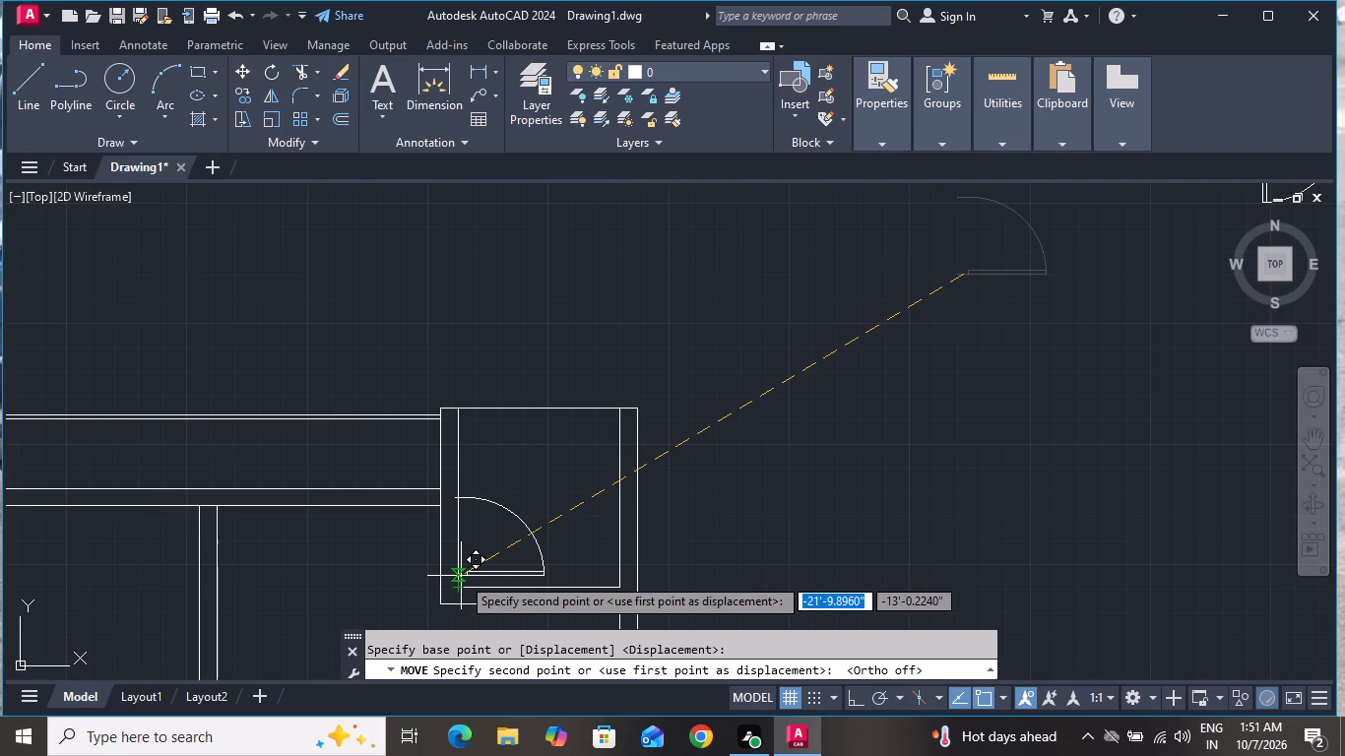
left_click(461, 576)
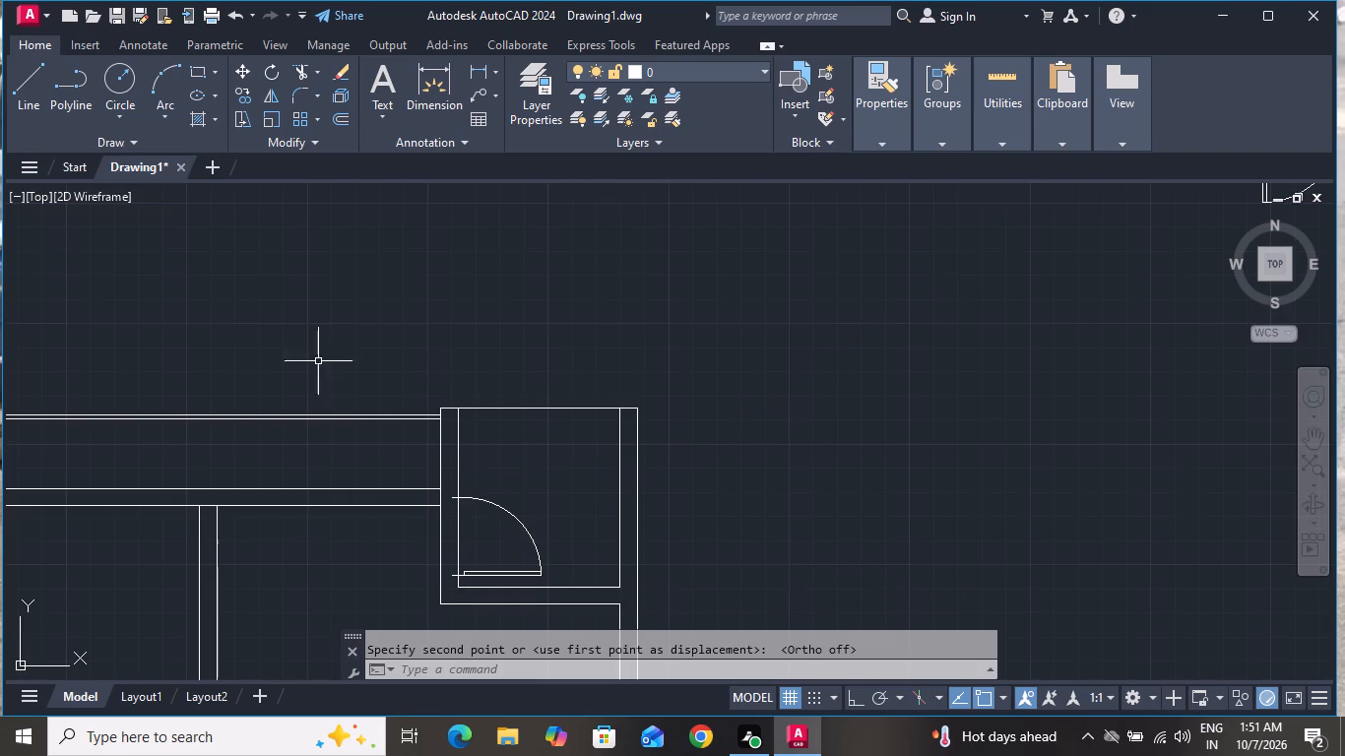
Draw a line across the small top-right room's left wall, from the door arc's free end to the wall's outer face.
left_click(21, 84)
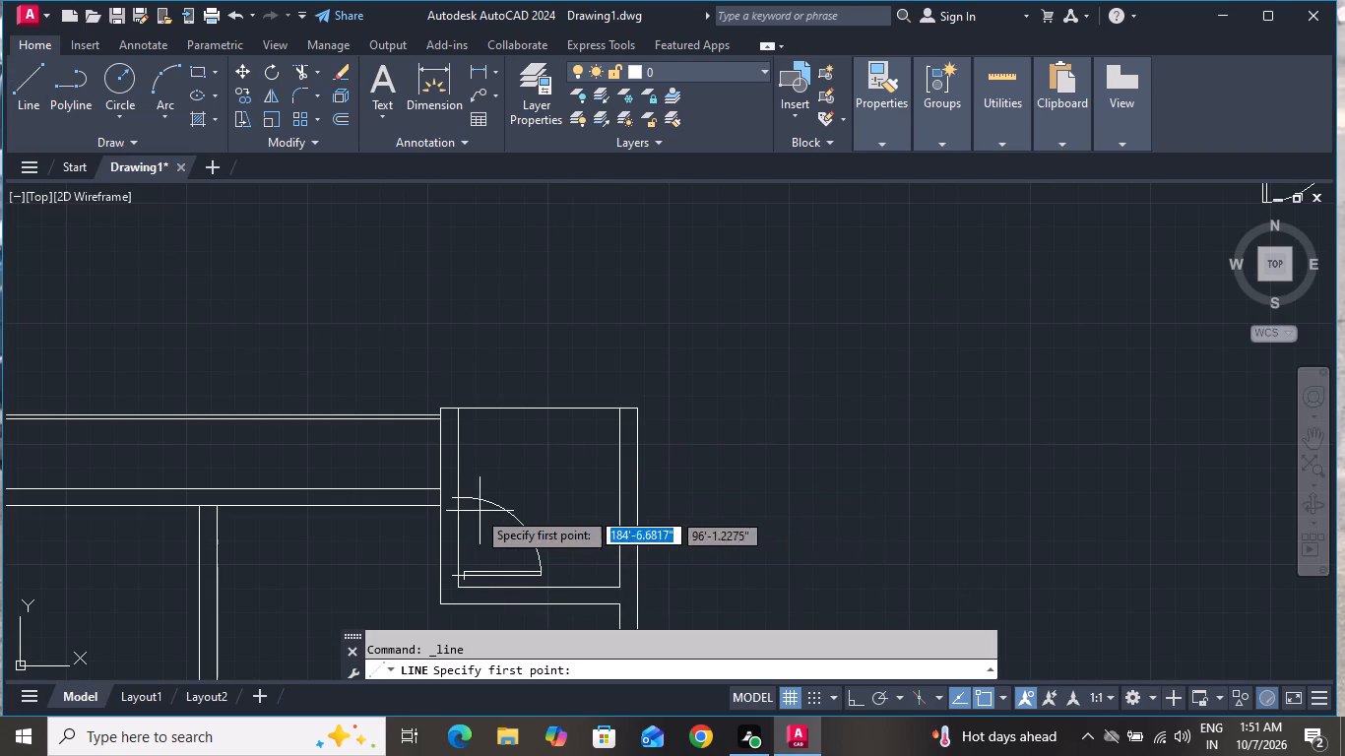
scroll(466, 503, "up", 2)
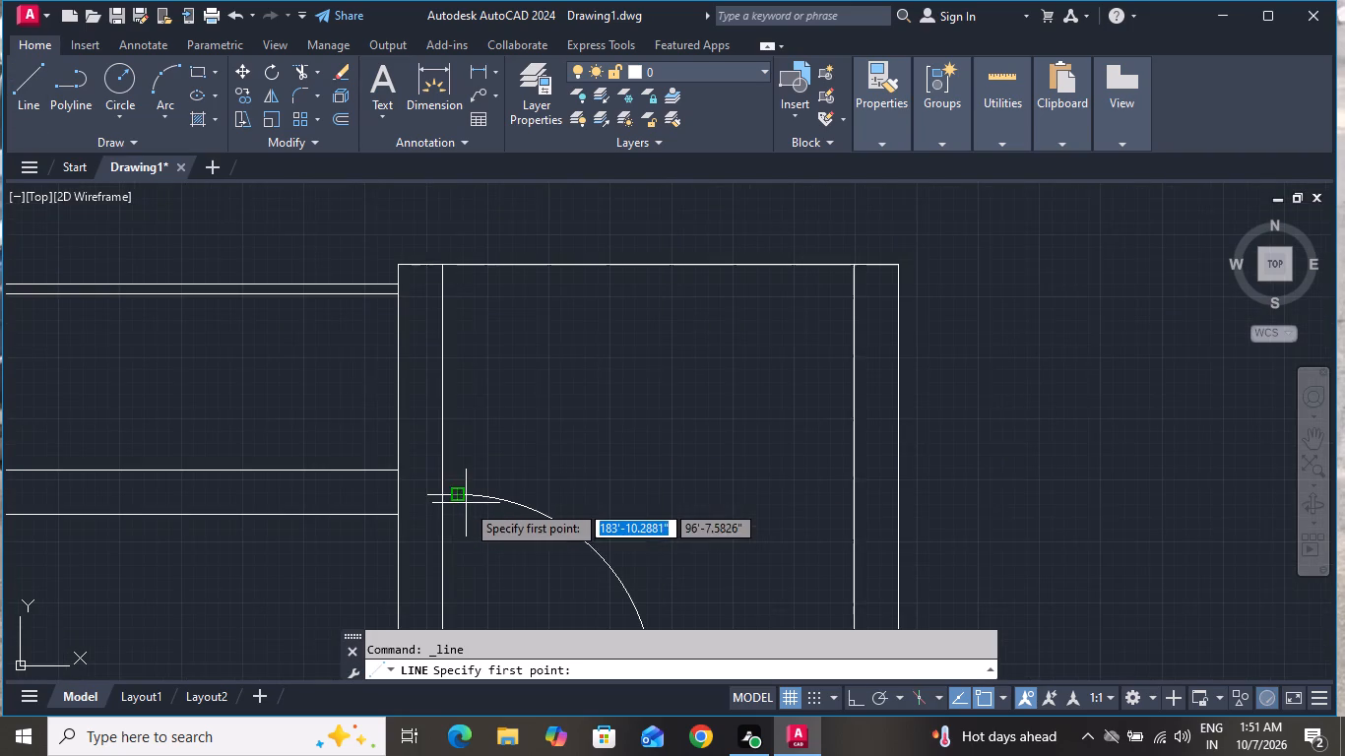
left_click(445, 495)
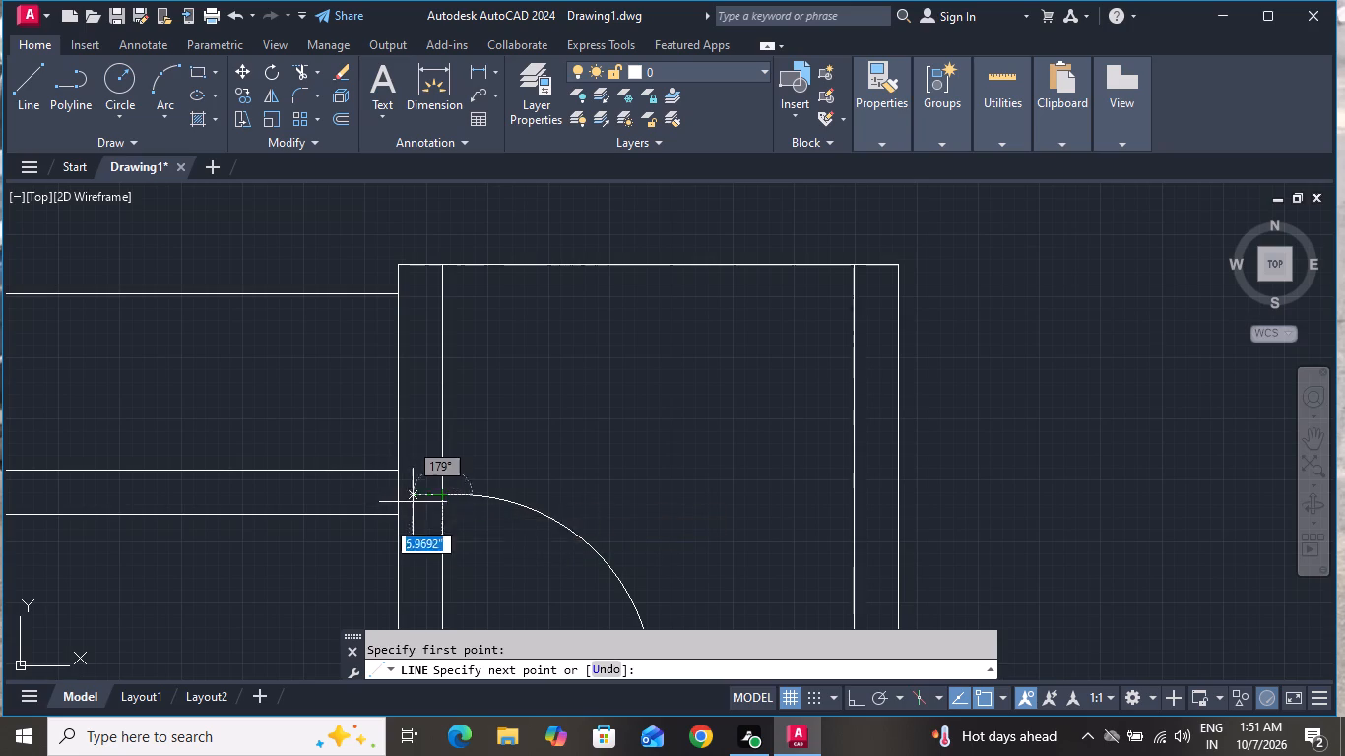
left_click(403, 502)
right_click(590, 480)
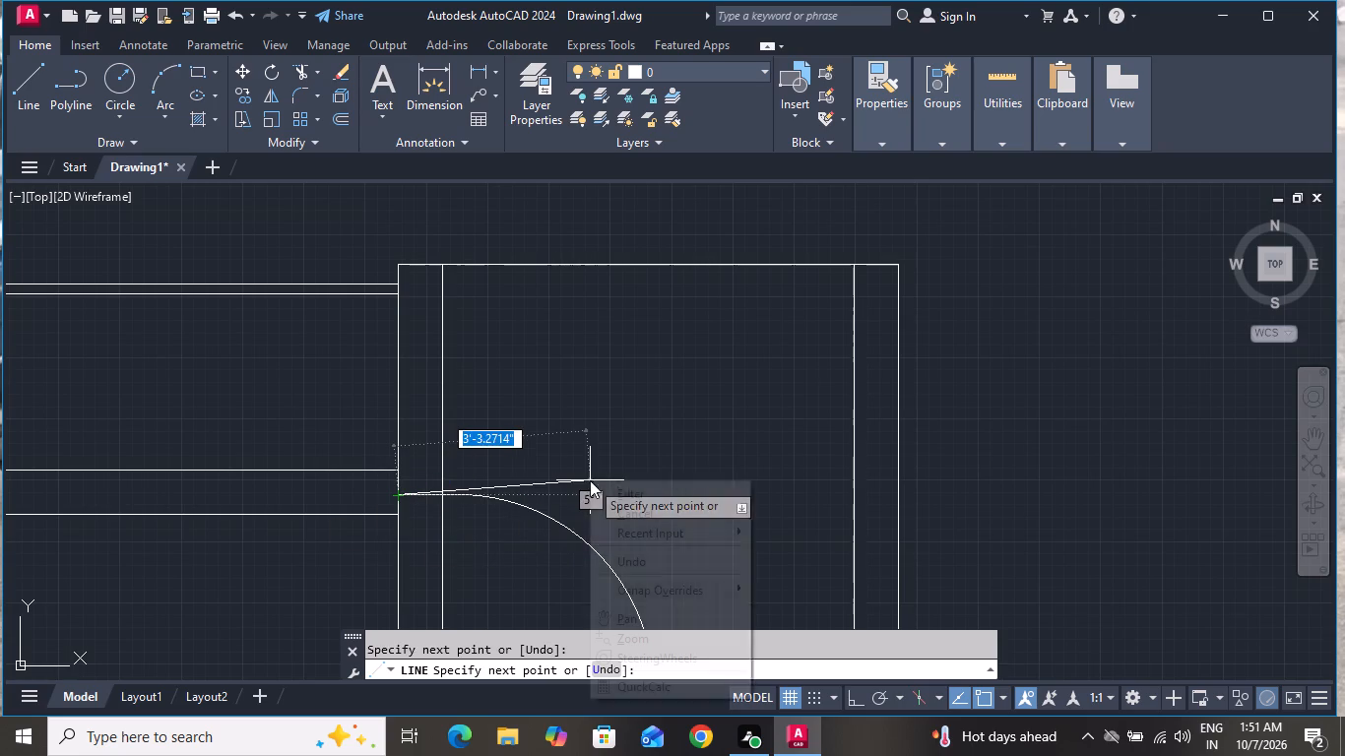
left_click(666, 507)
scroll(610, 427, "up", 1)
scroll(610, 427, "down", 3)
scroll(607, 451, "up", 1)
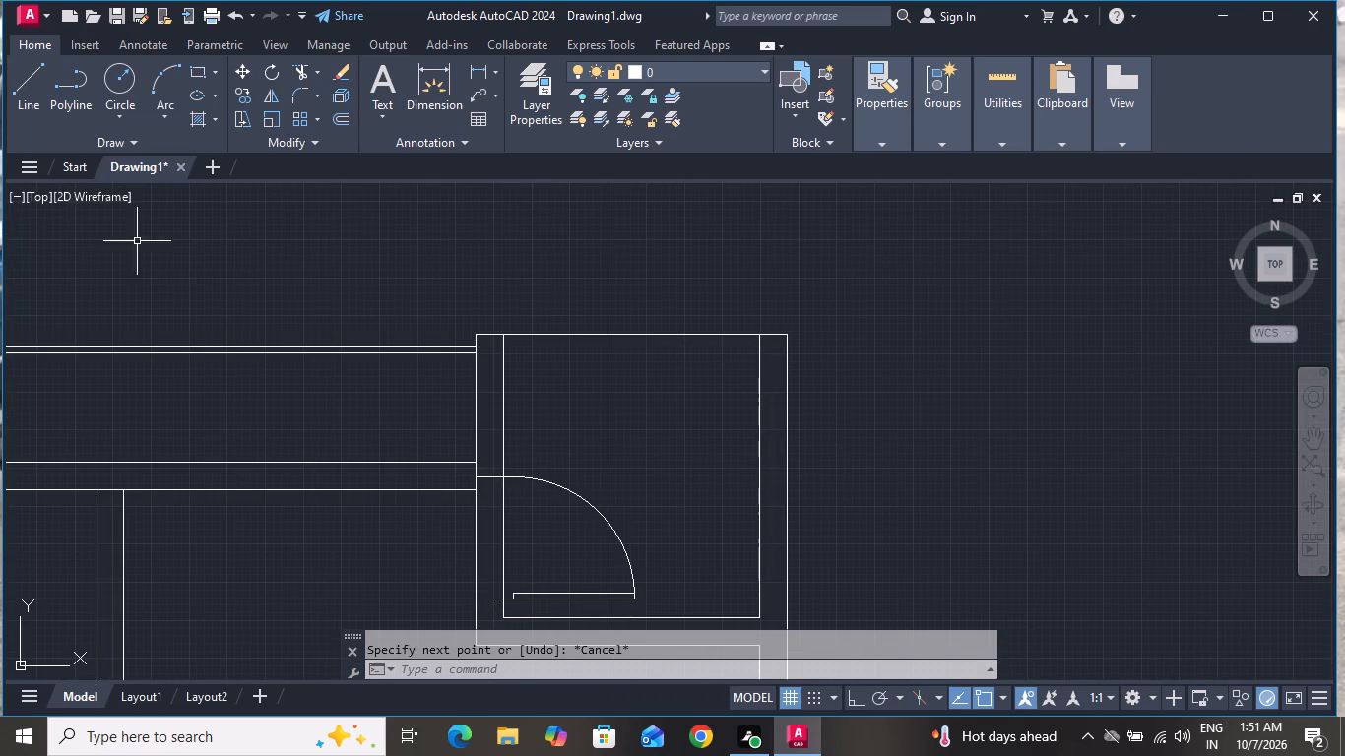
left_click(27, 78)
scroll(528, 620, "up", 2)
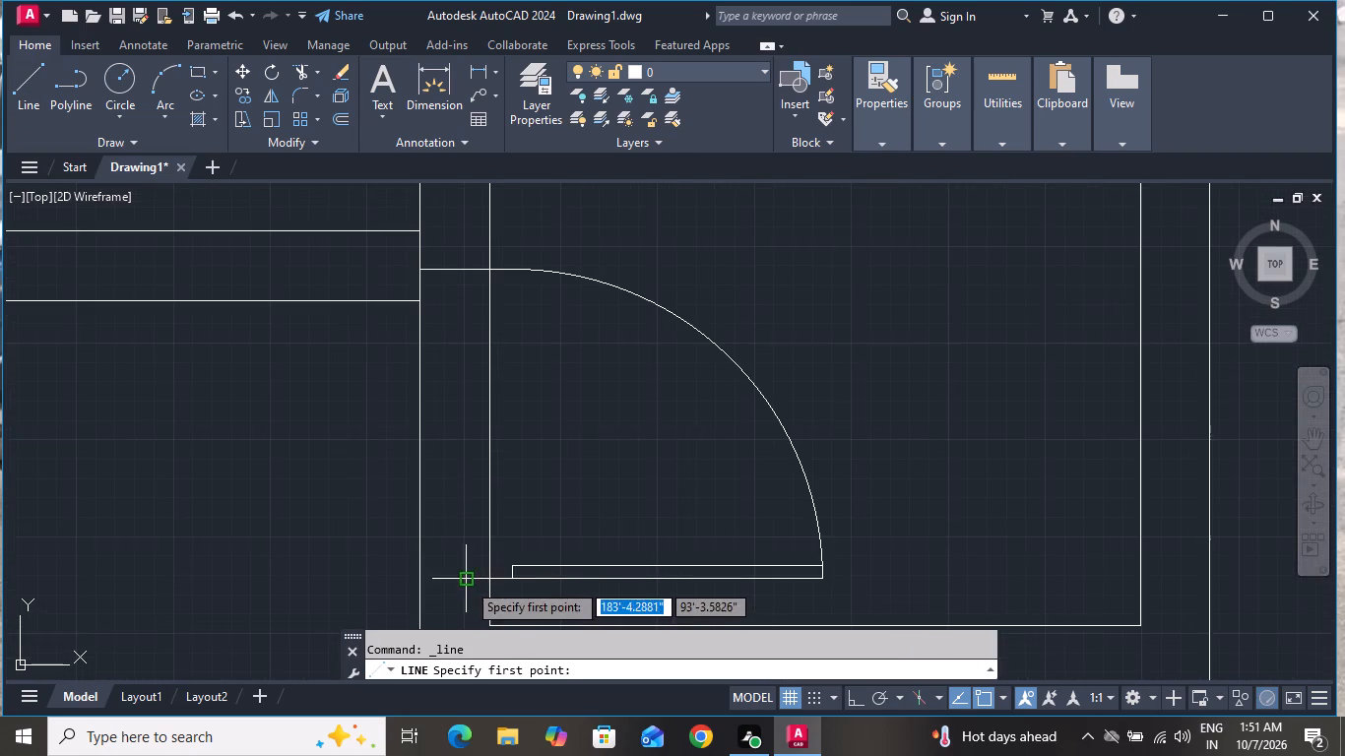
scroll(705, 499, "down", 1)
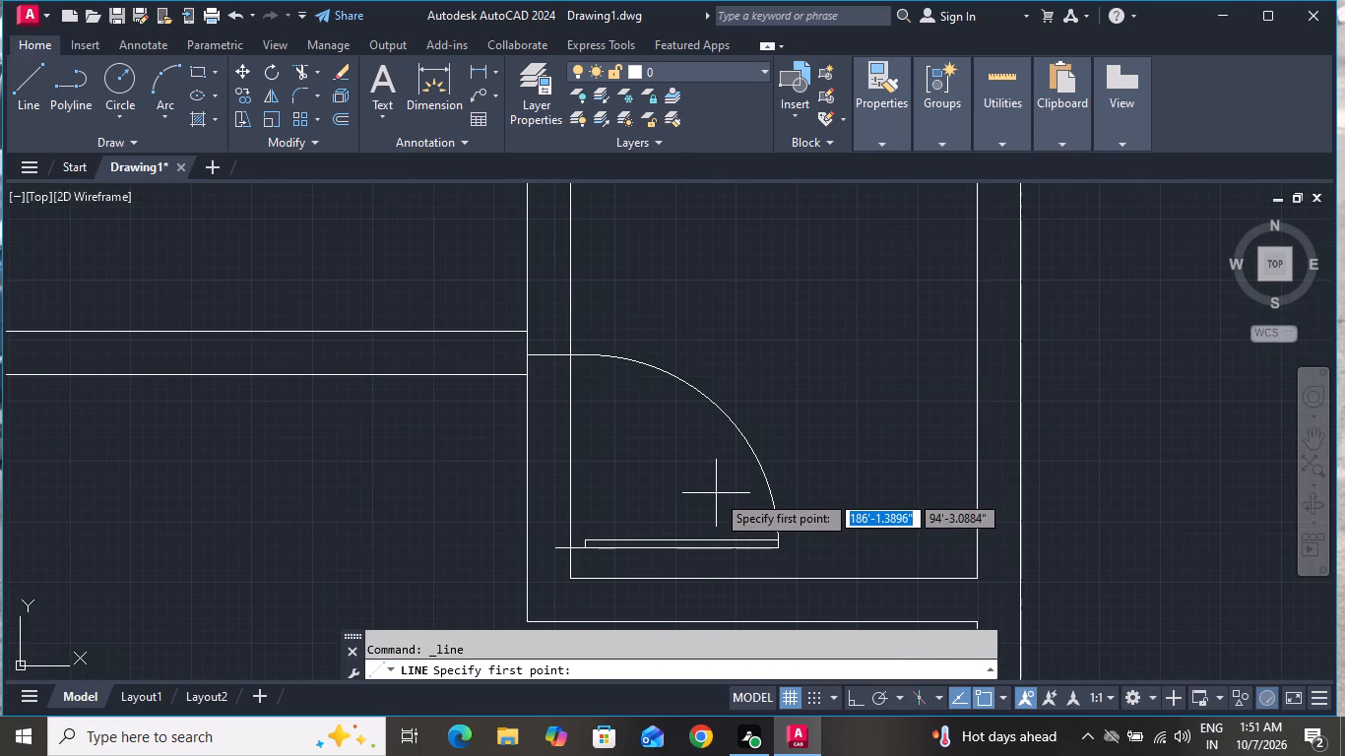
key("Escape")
Move the small top-right room's door by its hinge end 3" to the right and slightly down, onto the left wall's inner face.
left_click(704, 539)
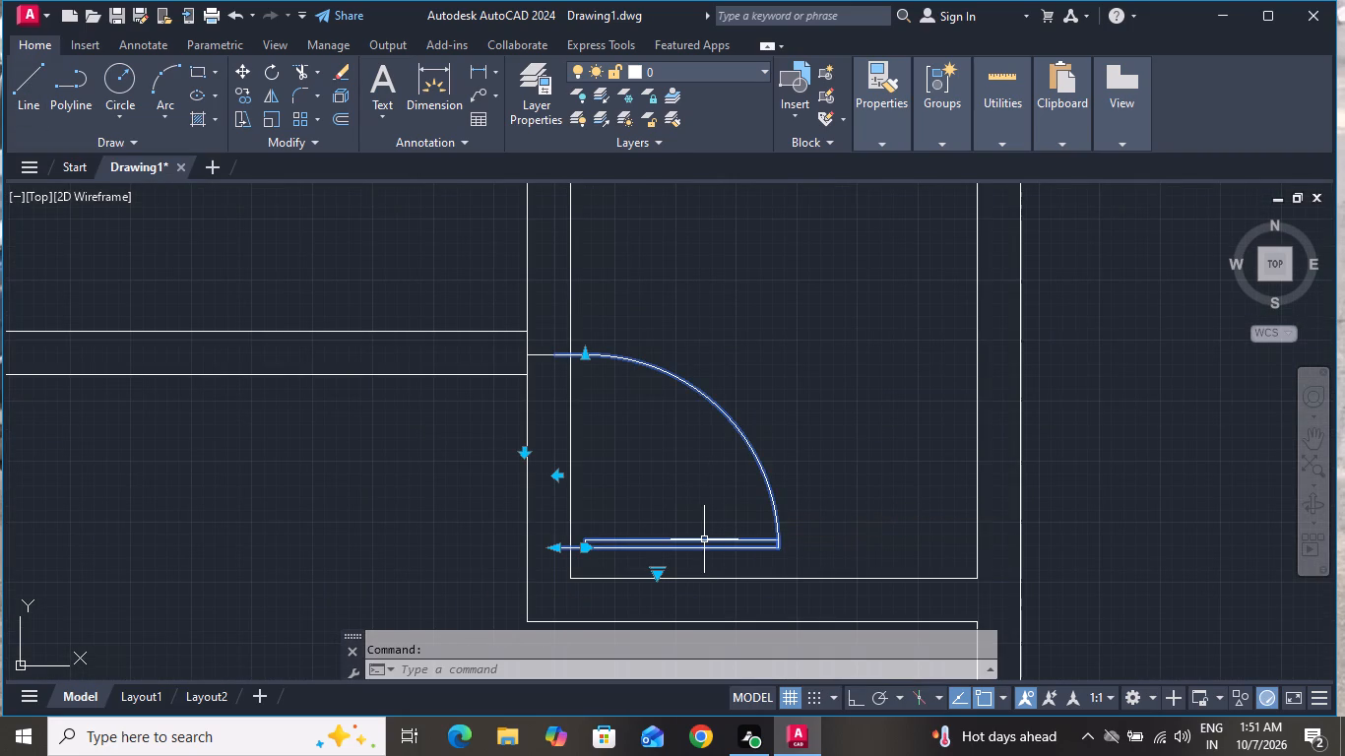
type("m")
key("space")
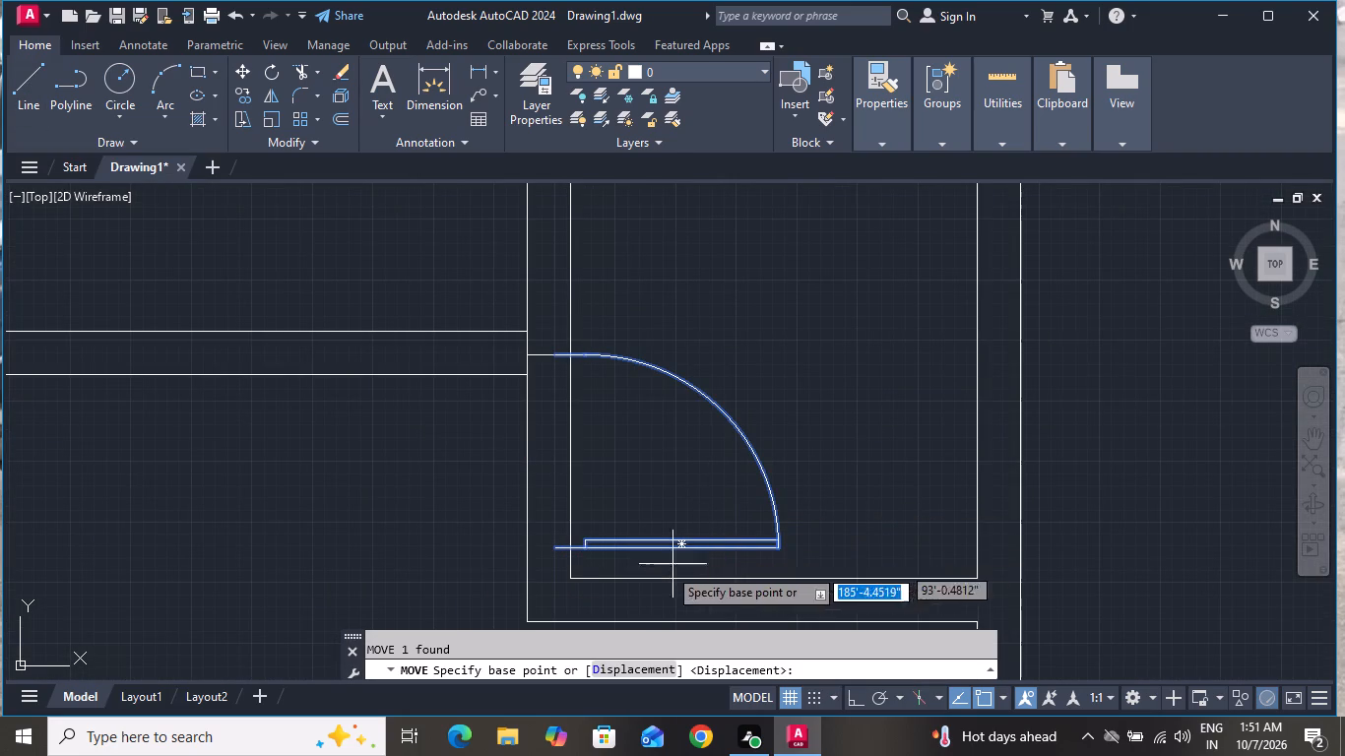
left_click(560, 550)
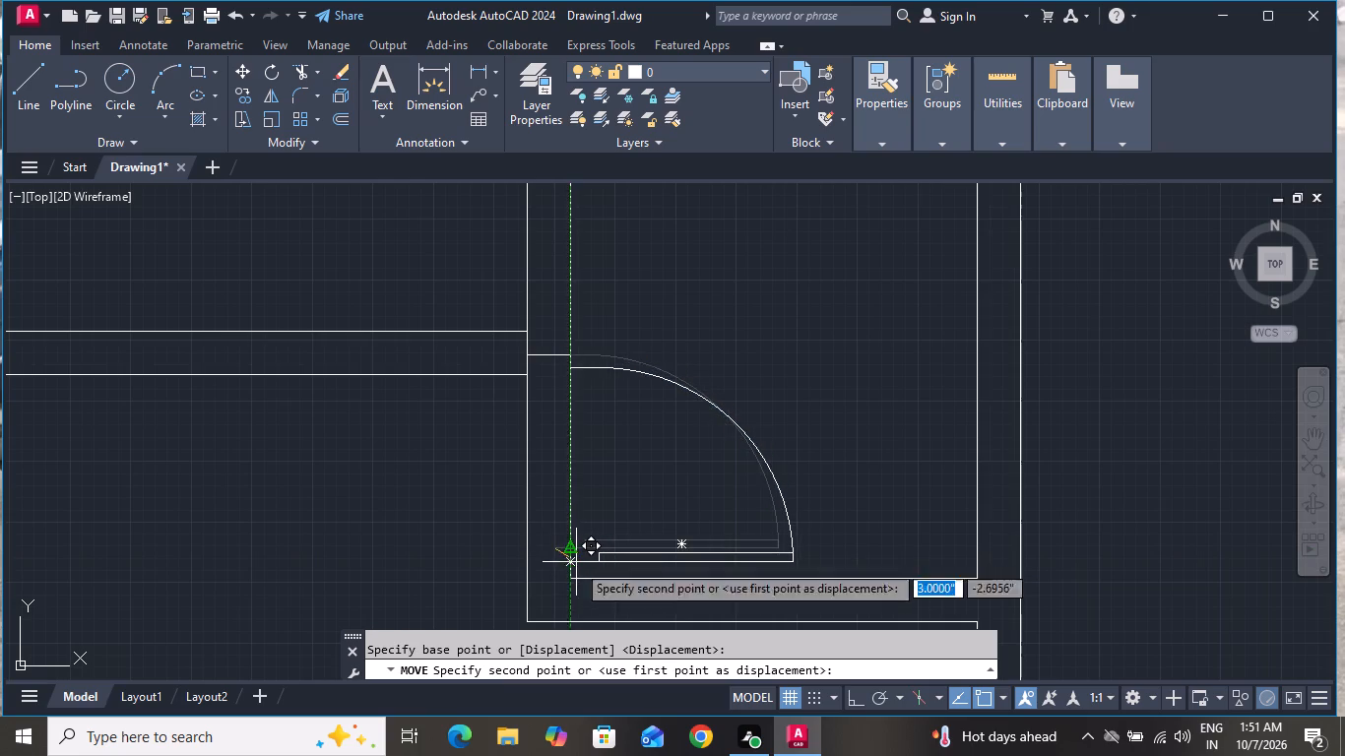
left_click(571, 564)
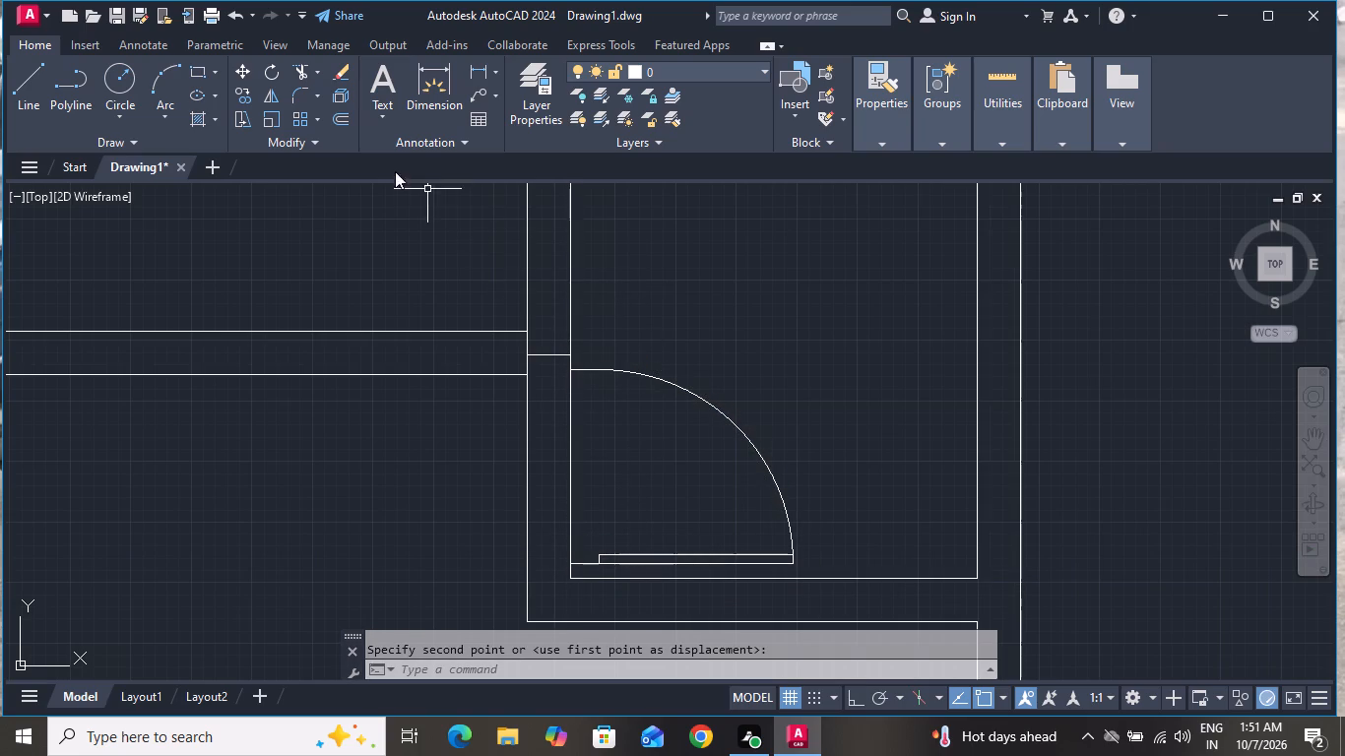
Draw a 9" line across the left wall from the moved door arc's free end to the wall's outer face.
left_click(40, 76)
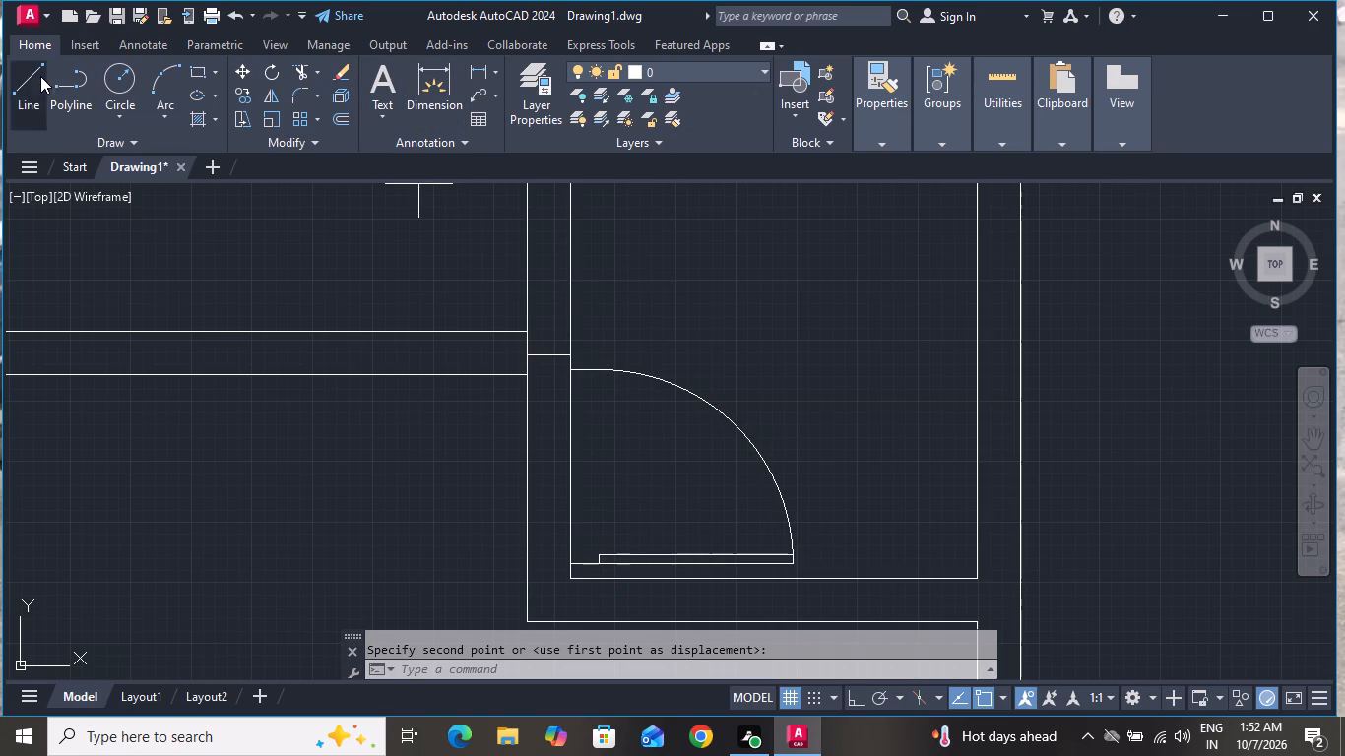
left_click(21, 85)
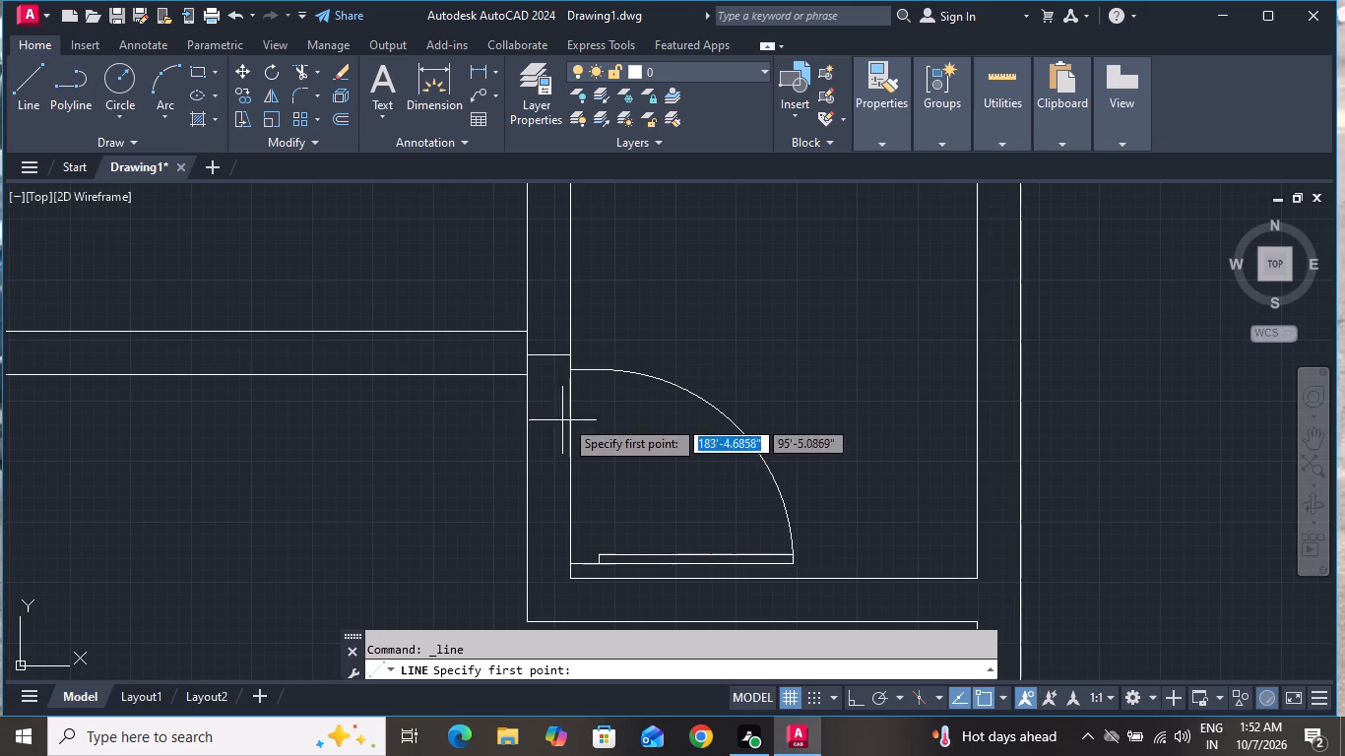
left_click(569, 365)
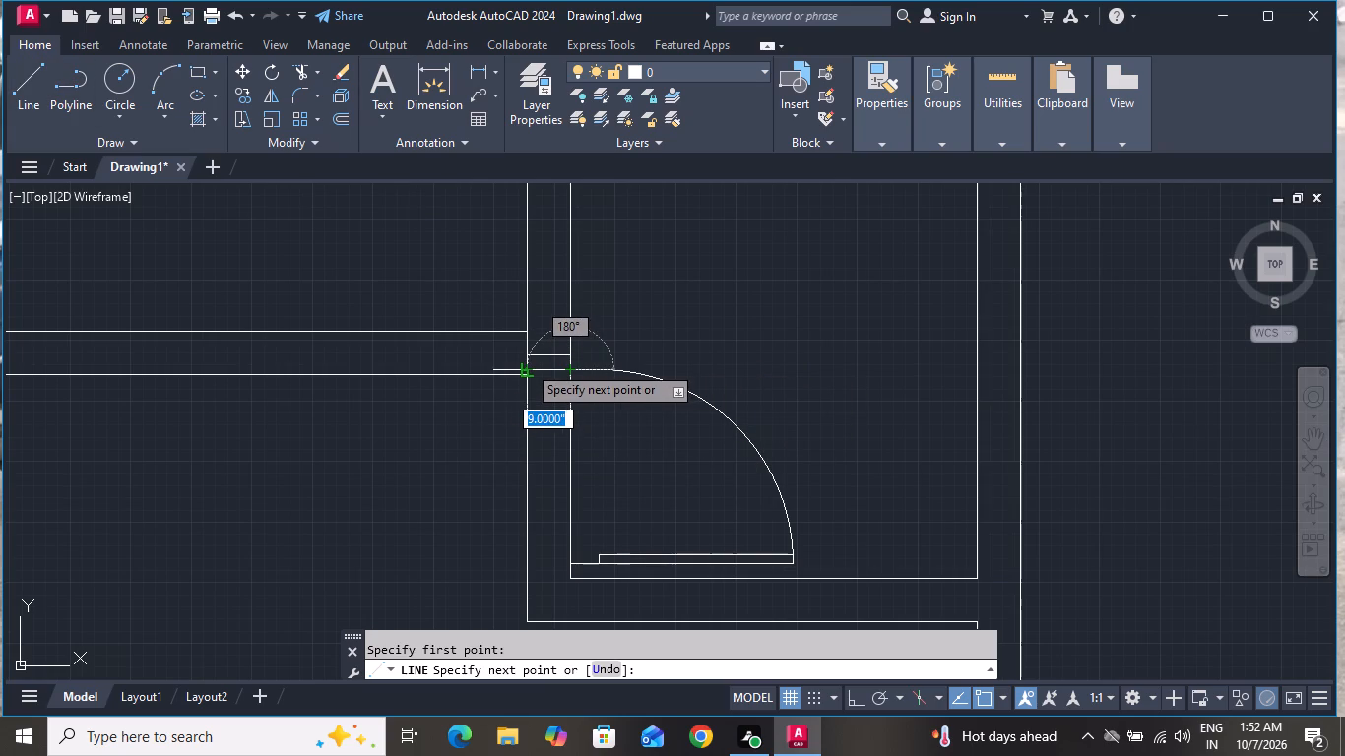
left_click(525, 370)
right_click(525, 370)
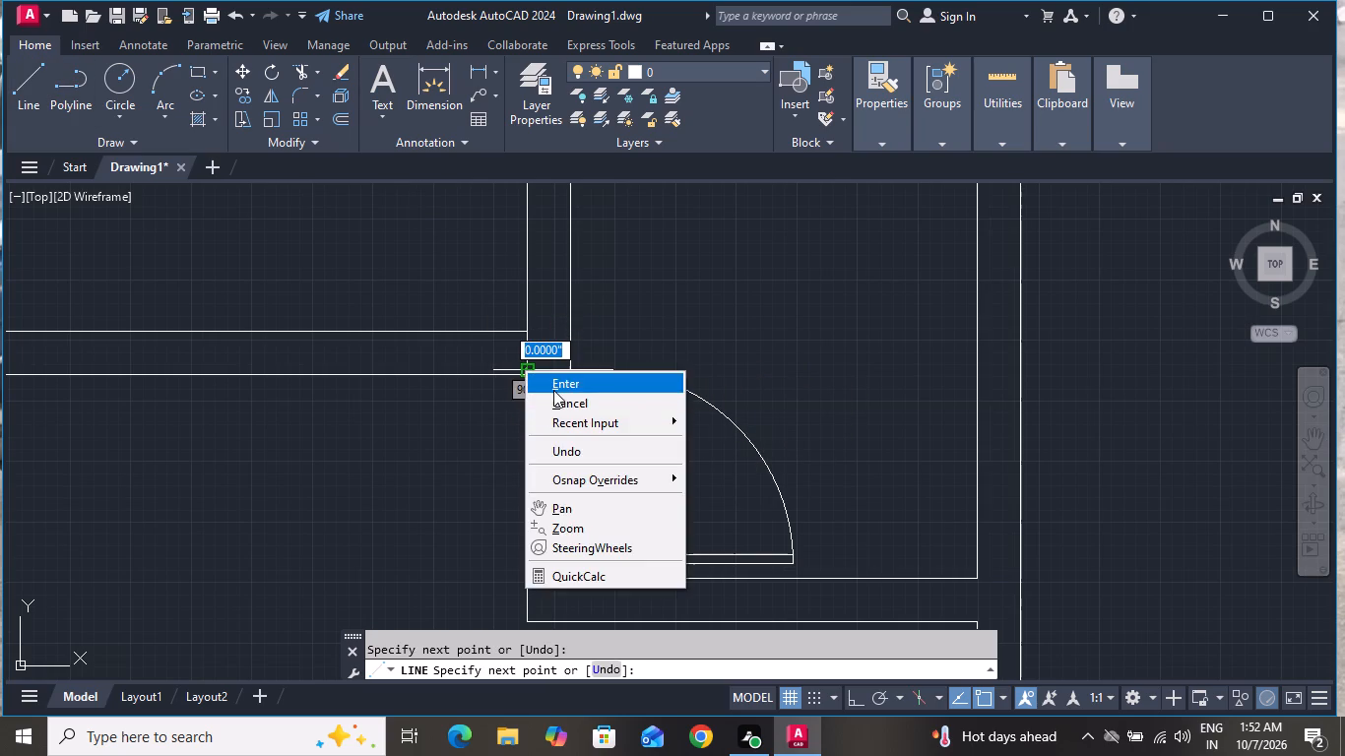
left_click(553, 390)
Trim away the earlier line across the left wall and the wall's inner face within the door opening.
key("t")
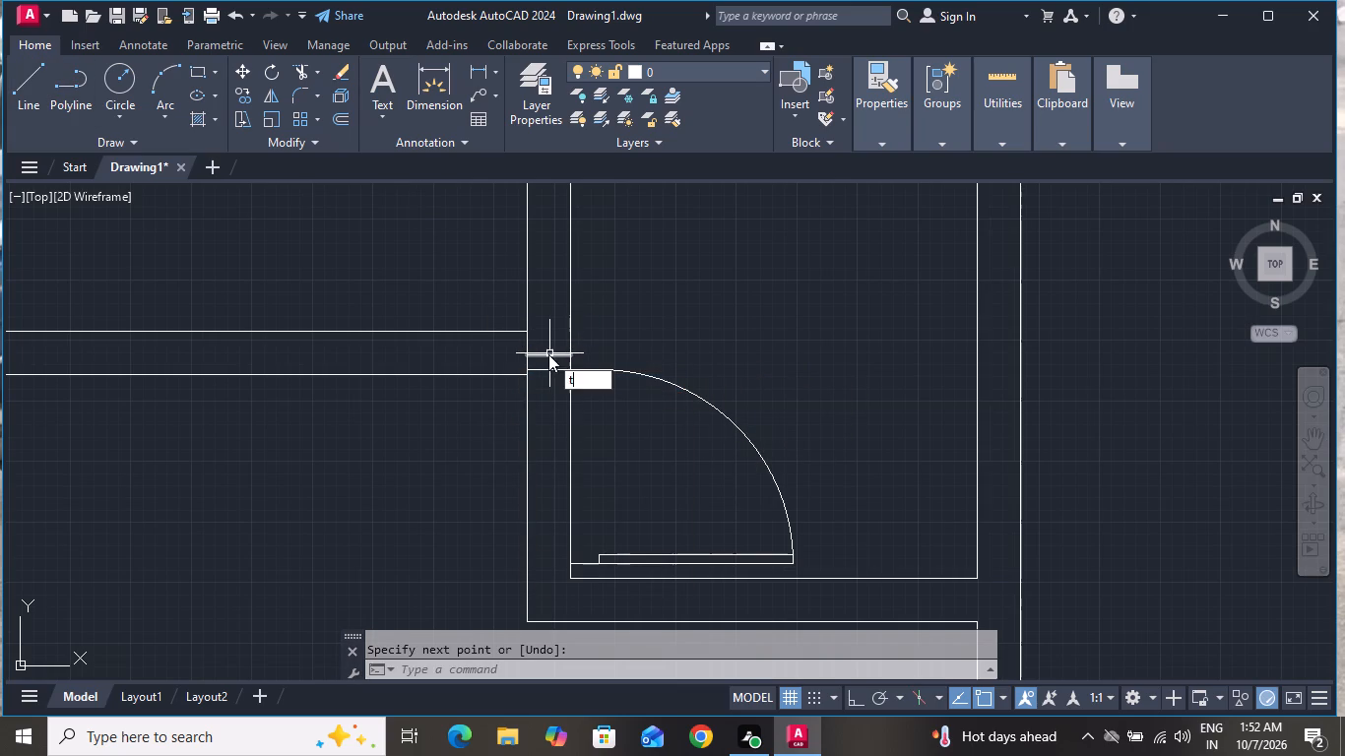
type("r")
key("space")
key("space")
left_click(546, 355)
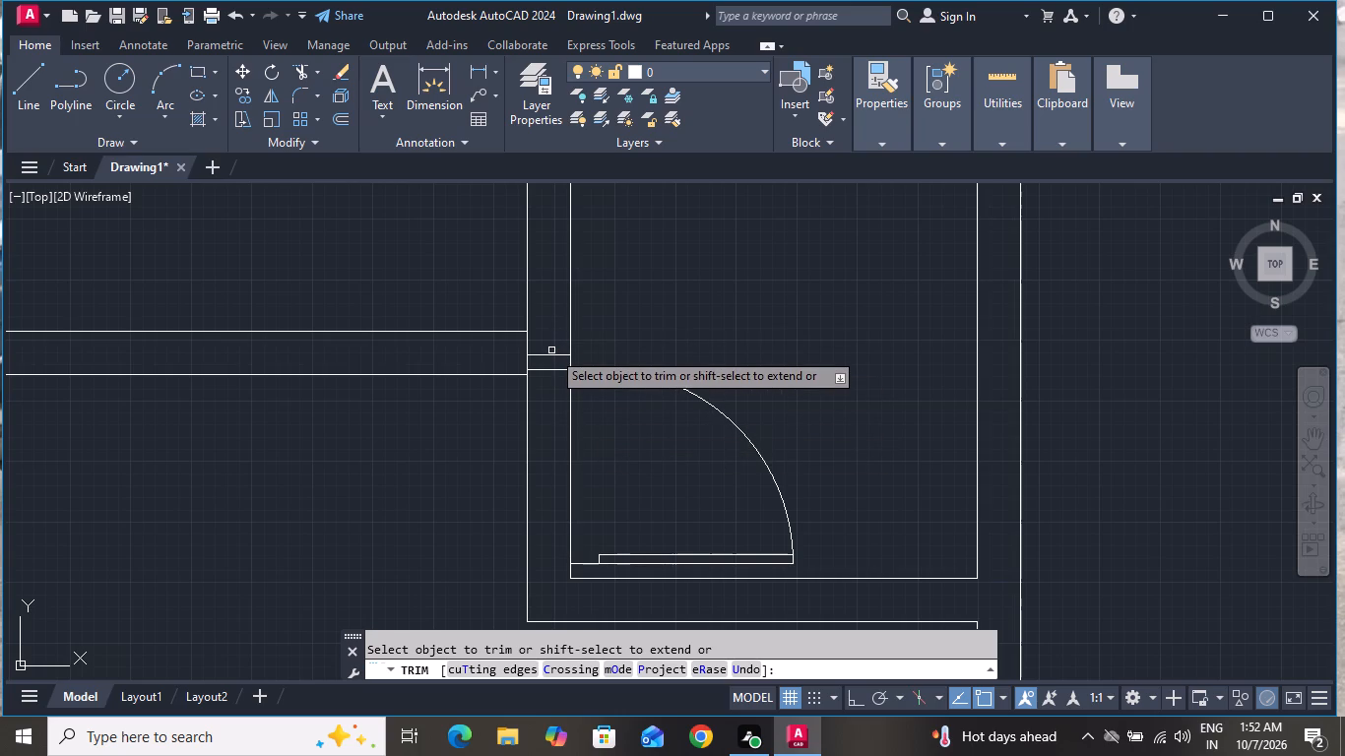
left_click(551, 354)
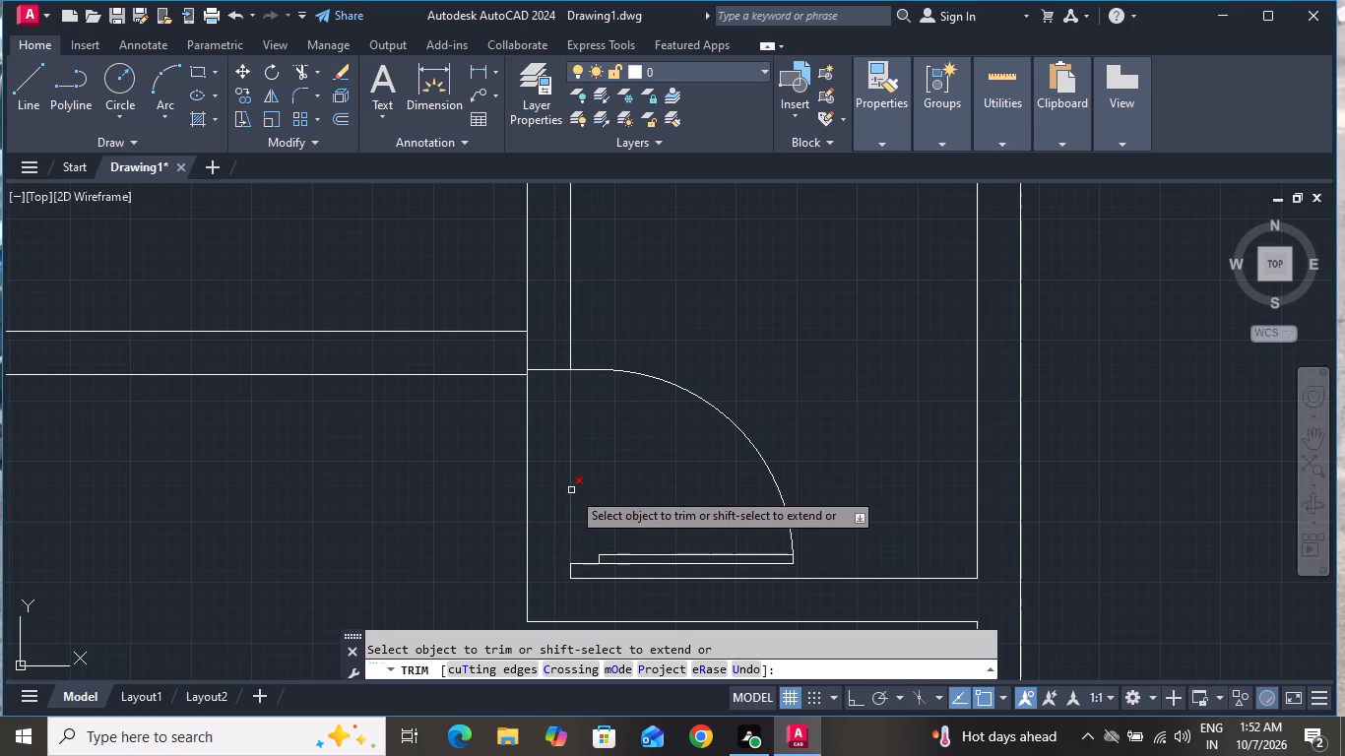
left_click(571, 490)
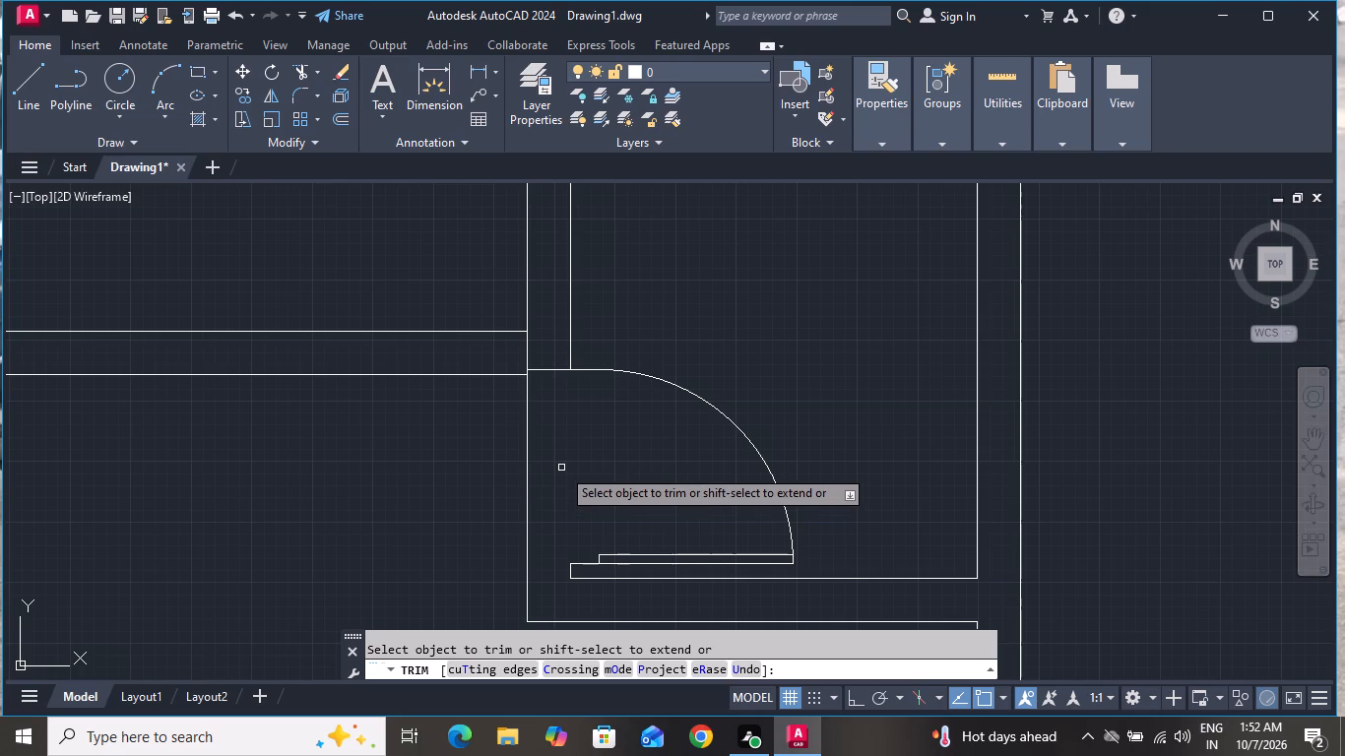
key("Escape")
Extend the small top-right room's lower inner wall line to the left wall's outer face.
type("ex")
key("space")
key("space")
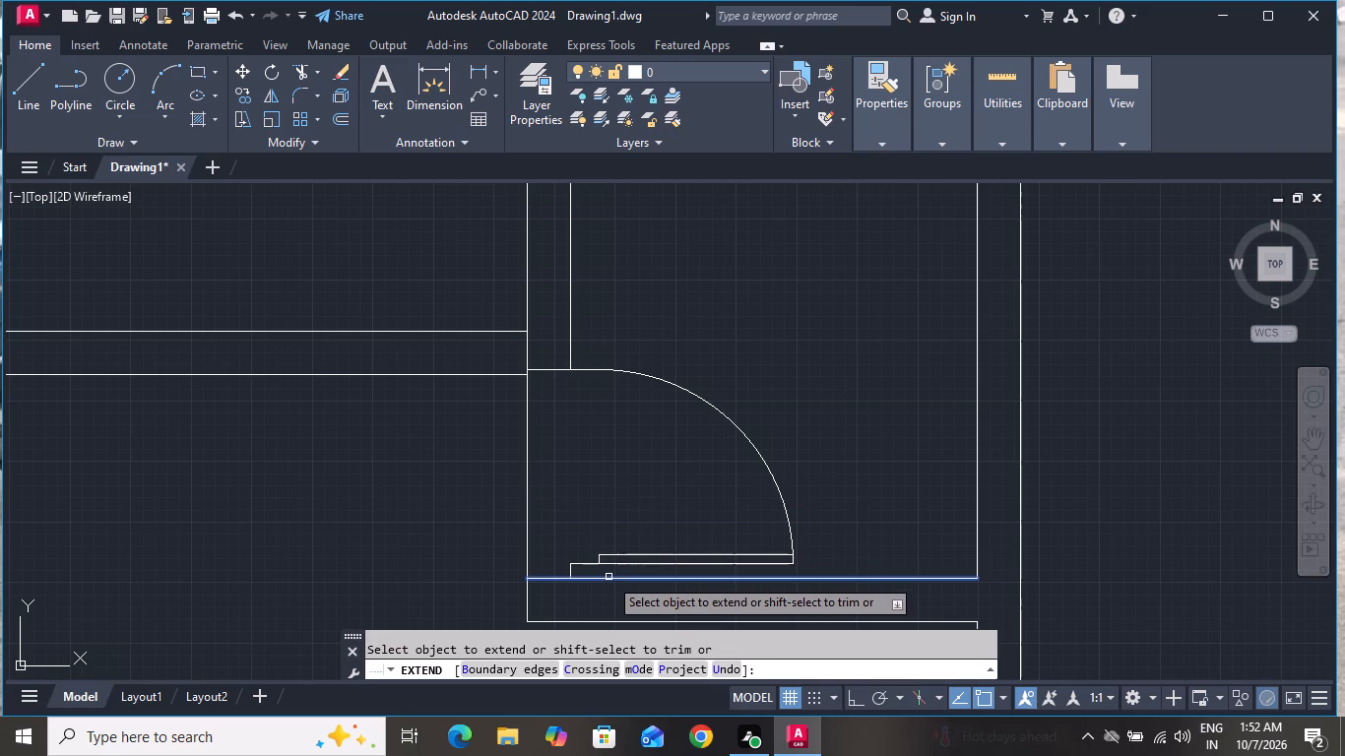
left_click(608, 577)
key("Escape")
key("grave")
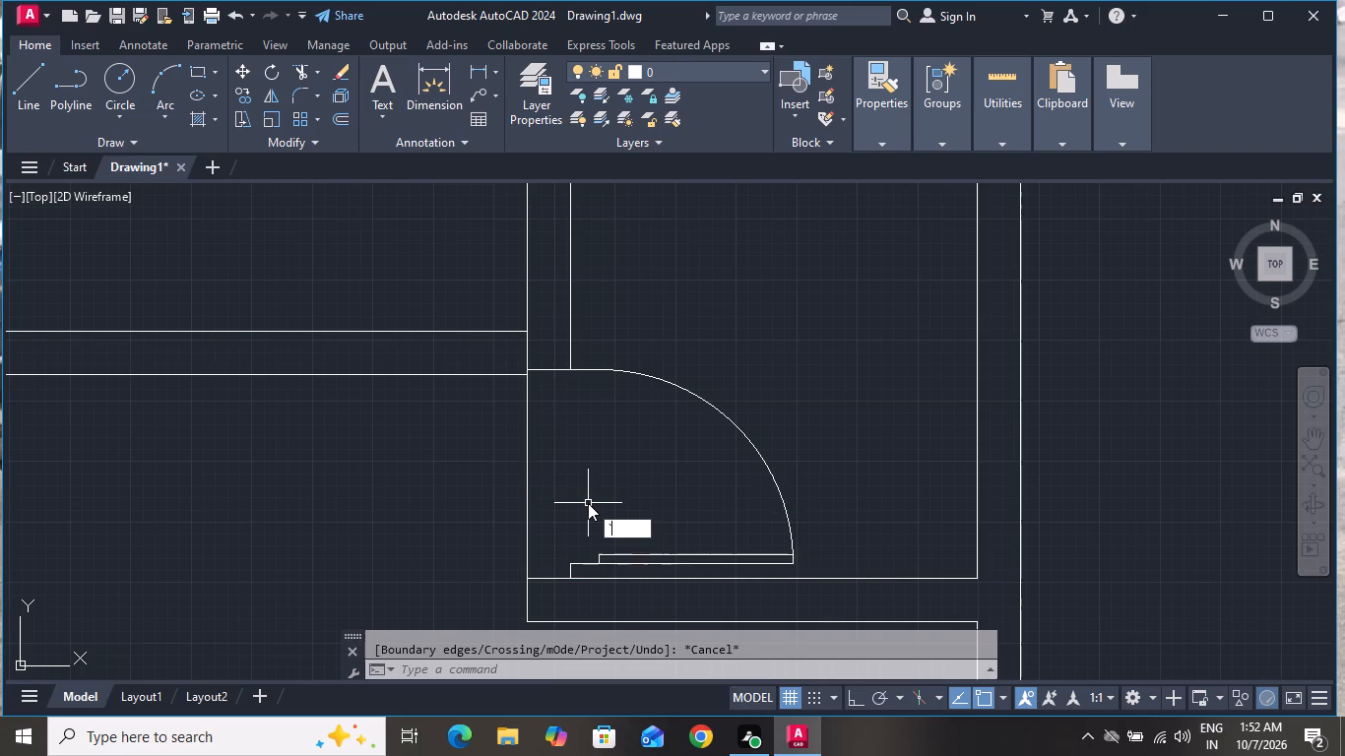
key("Escape")
Trim the left wall's outer face across the small top-right room's door opening.
type("tr")
key("space")
key("space")
left_click(583, 491)
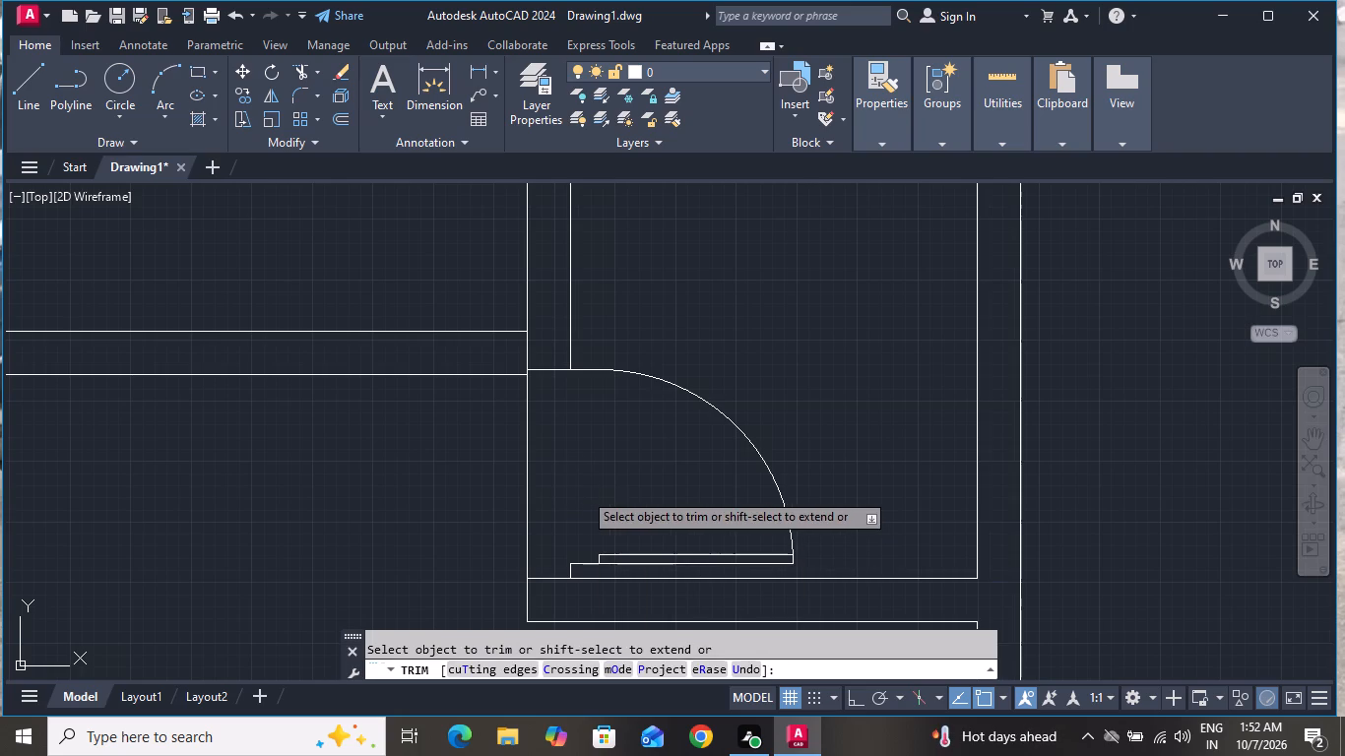
left_click(473, 481)
scroll(591, 420, "down", 2)
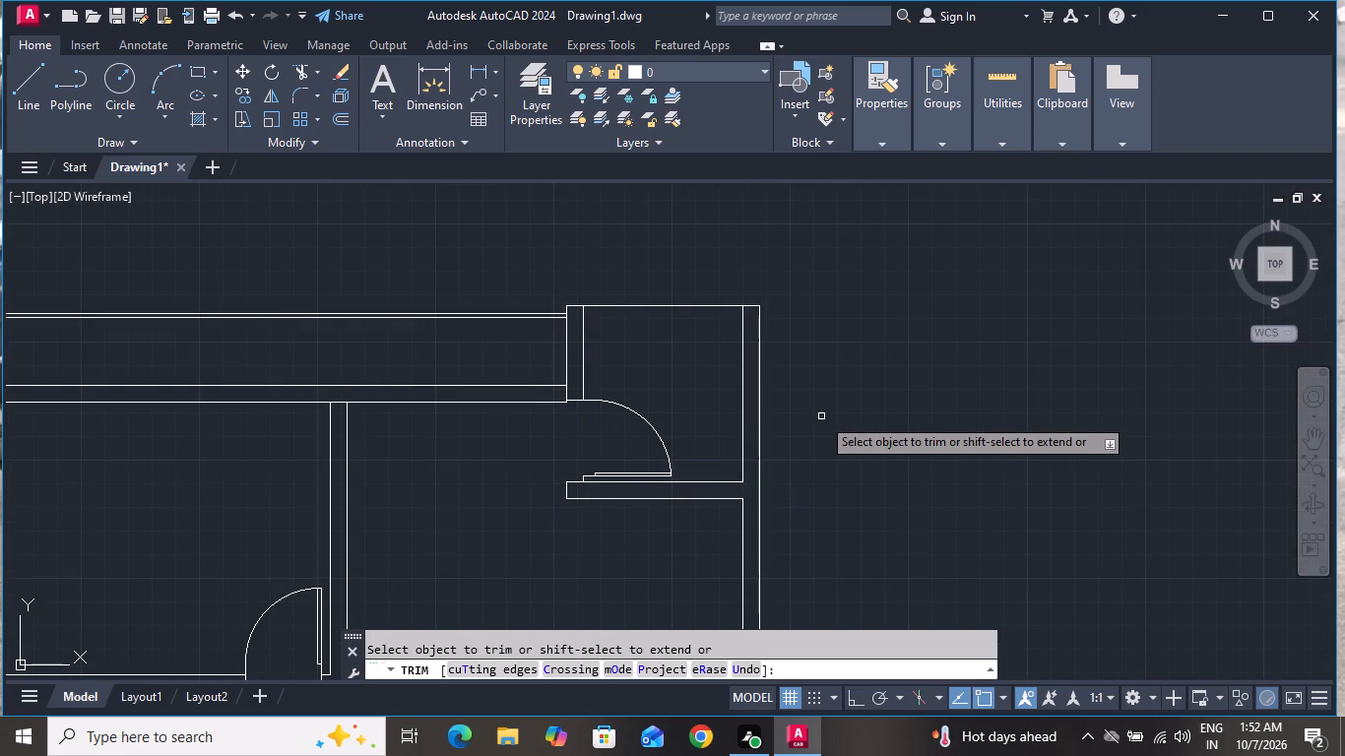
scroll(814, 410, "down", 1)
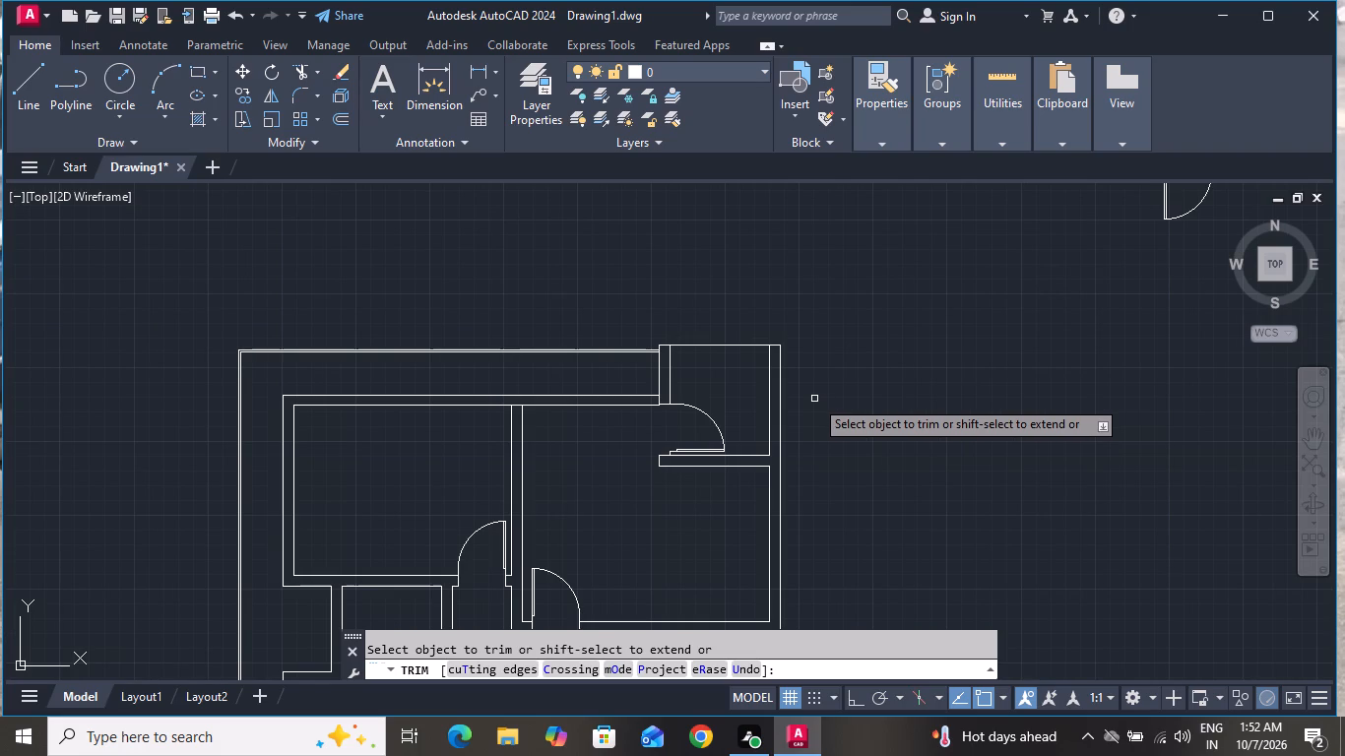
right_click(814, 399)
left_click(863, 439)
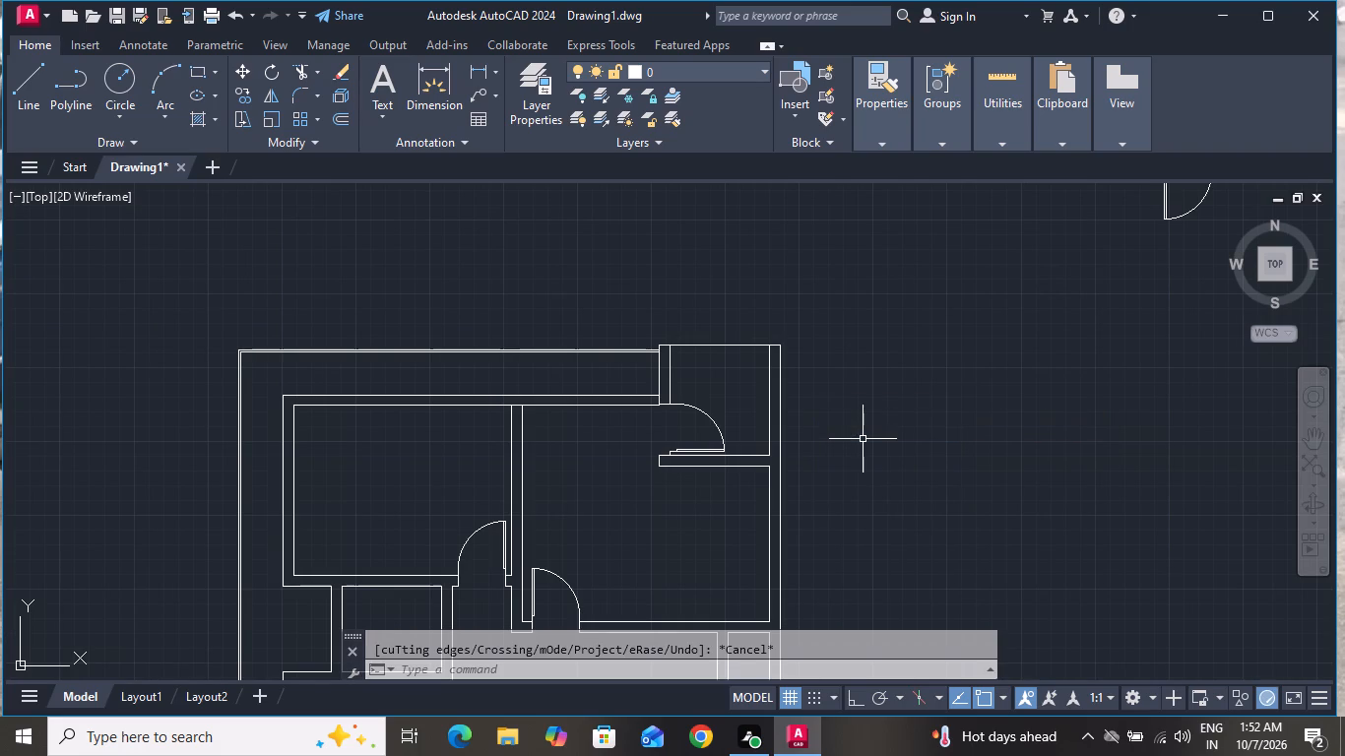
Move the upper-right spare door by its hinge end onto the top wall of the small room below the upper-left room, near its left corner.
scroll(863, 439, "down", 2)
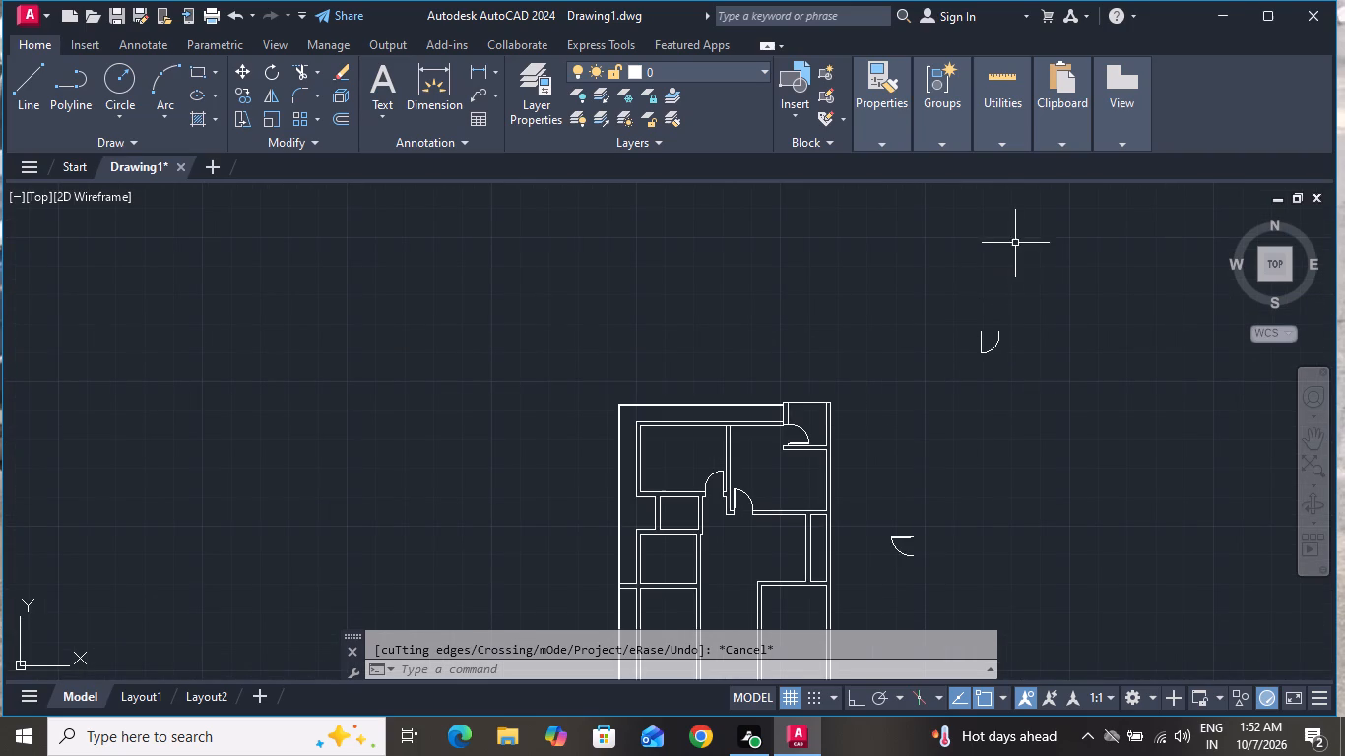
left_click(1023, 309)
left_click(947, 385)
type("m")
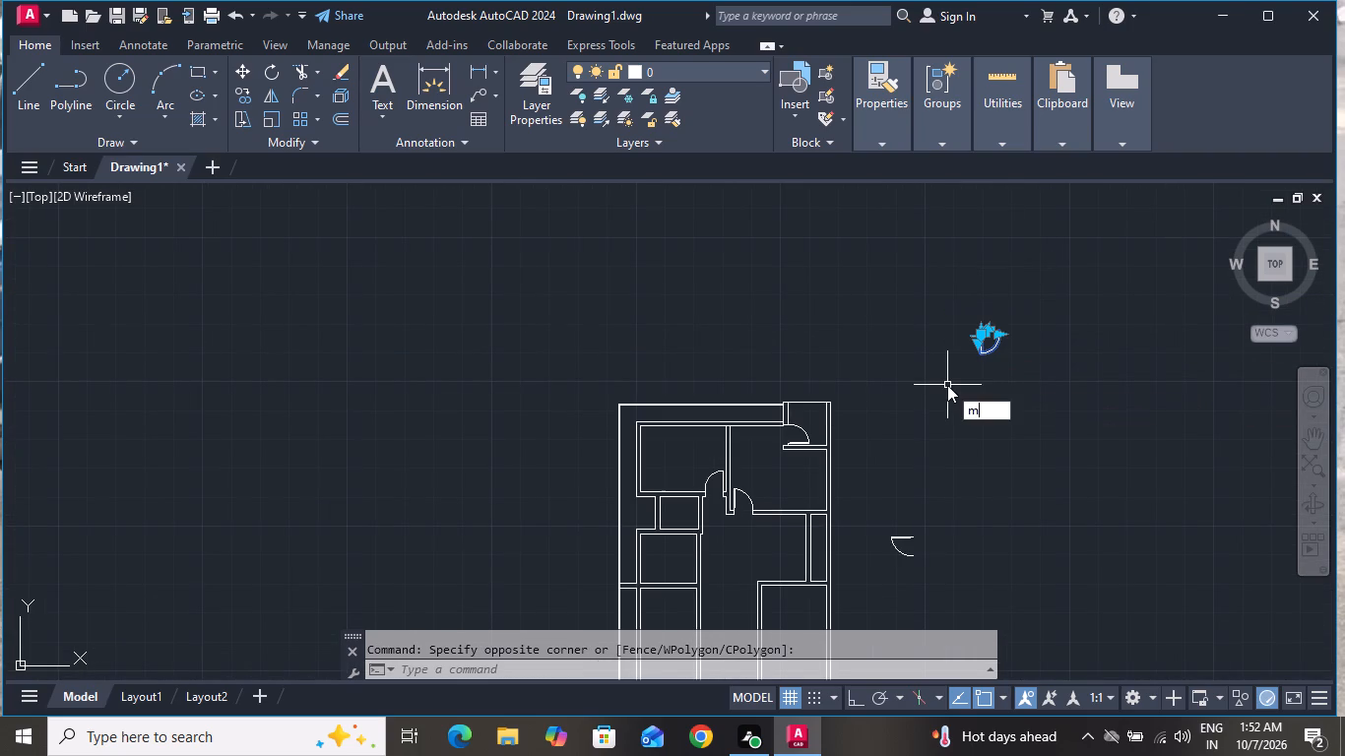
key("space")
scroll(974, 313, "up", 4)
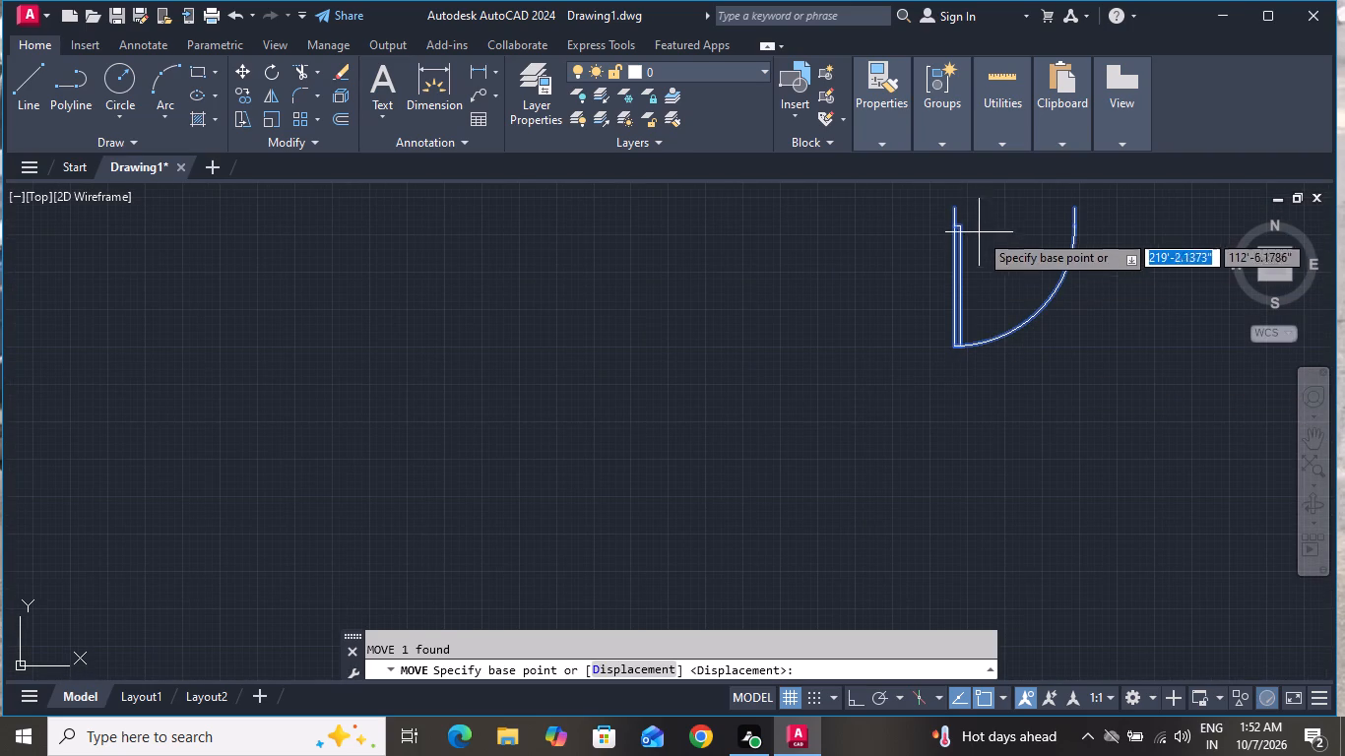
left_click(953, 203)
scroll(686, 331, "up", 1)
scroll(686, 331, "down", 4)
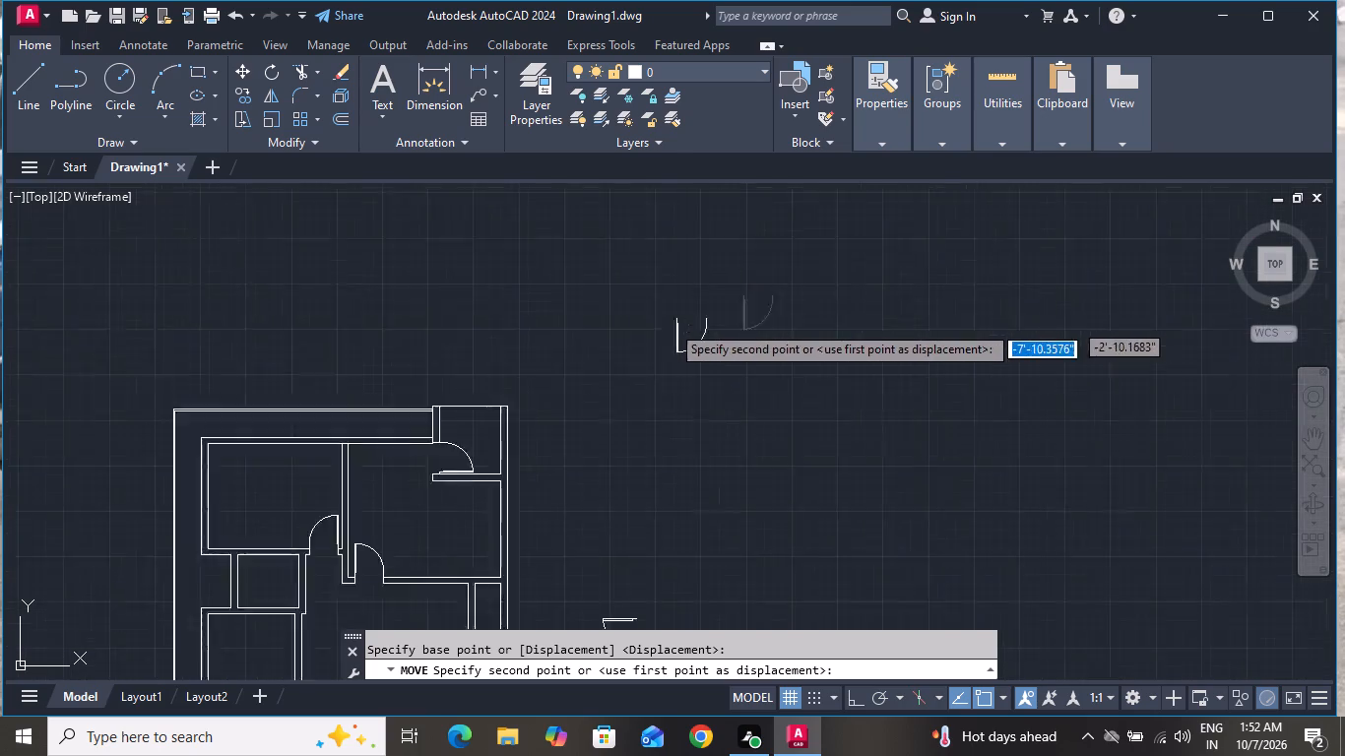
scroll(671, 324, "down", 1)
scroll(414, 489, "up", 3)
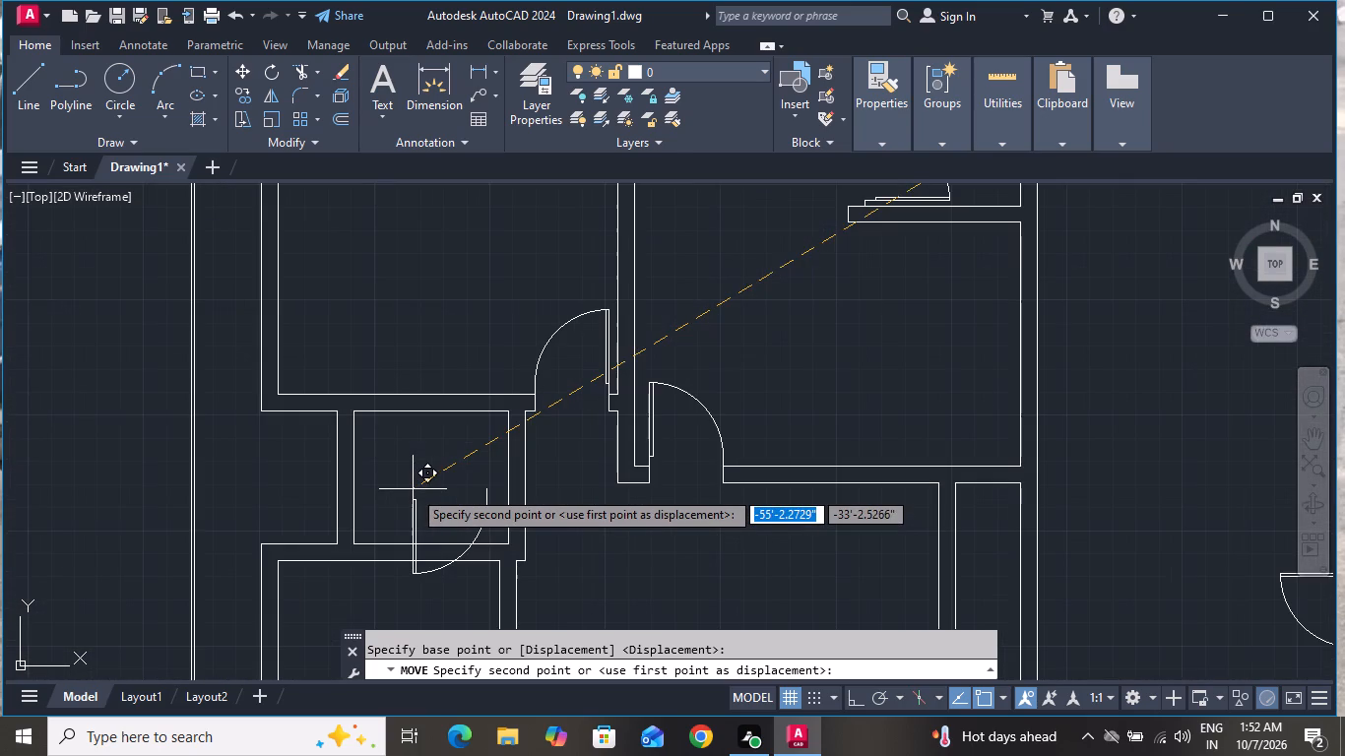
scroll(391, 427, "up", 2)
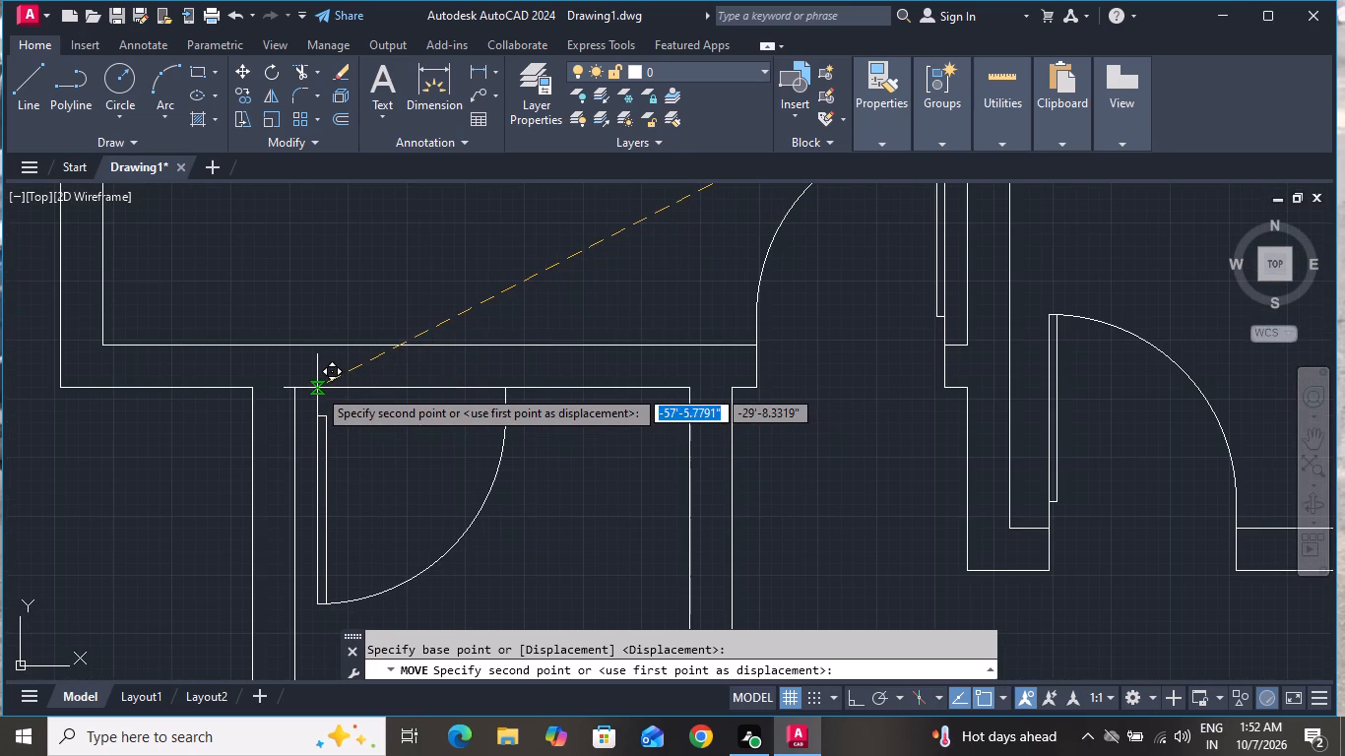
left_click(317, 388)
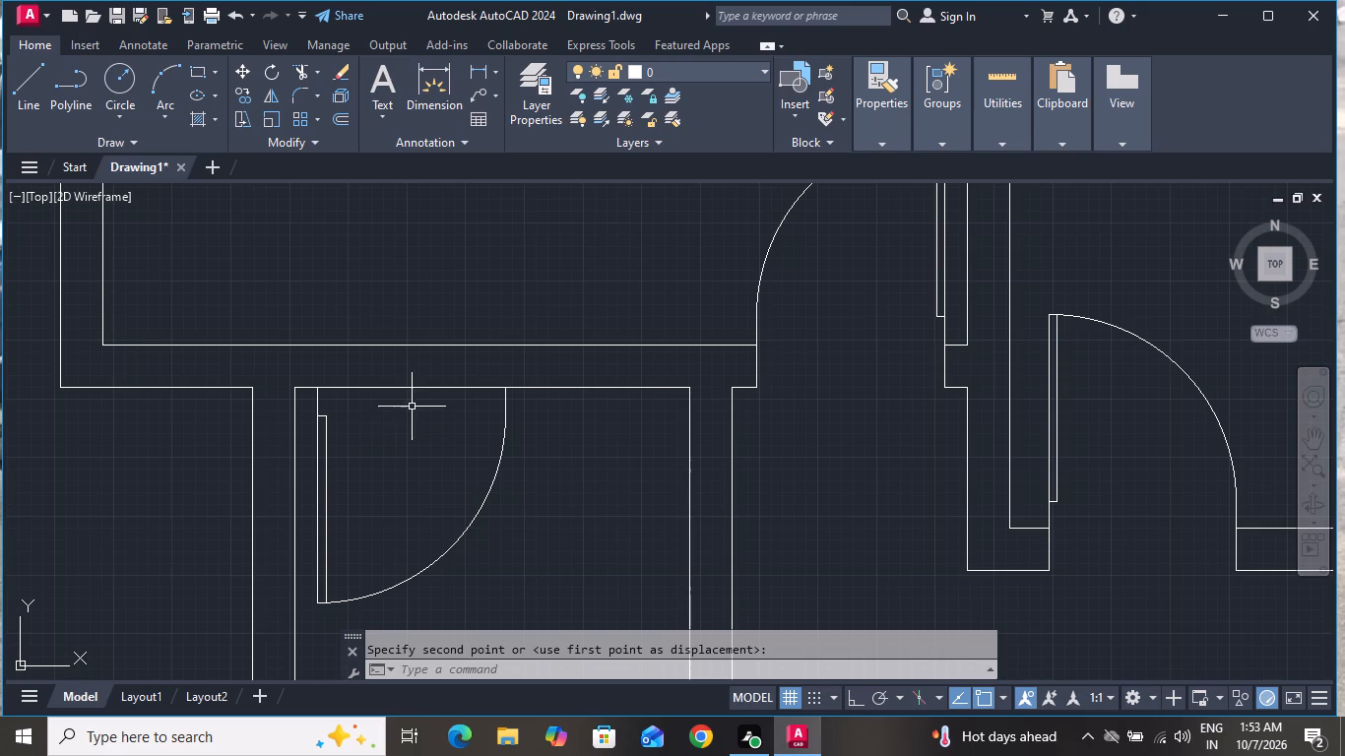
Extend the inner face of the small room's left wall up across its top wall to the upper-left room's lower wall line.
left_click_drag(37, 85, 54, 100)
type("ex")
key("space")
key("space")
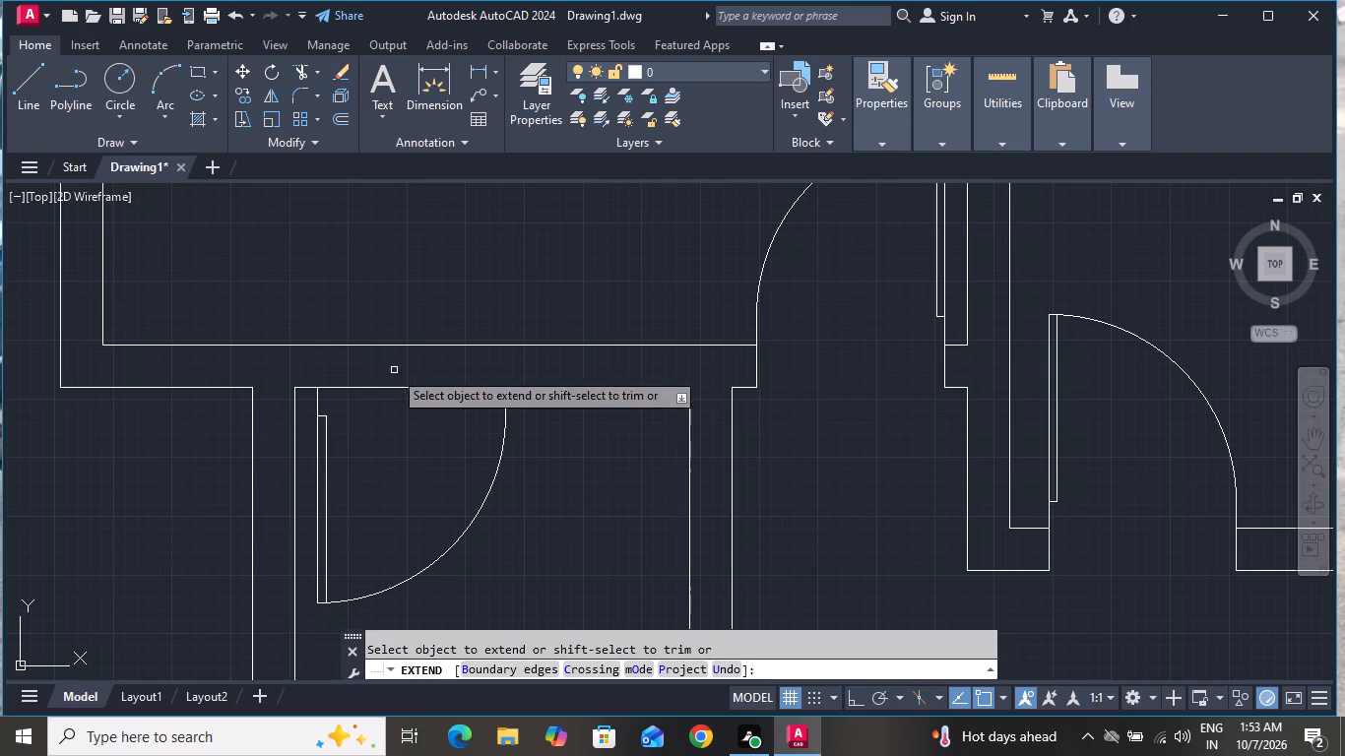
left_click(293, 400)
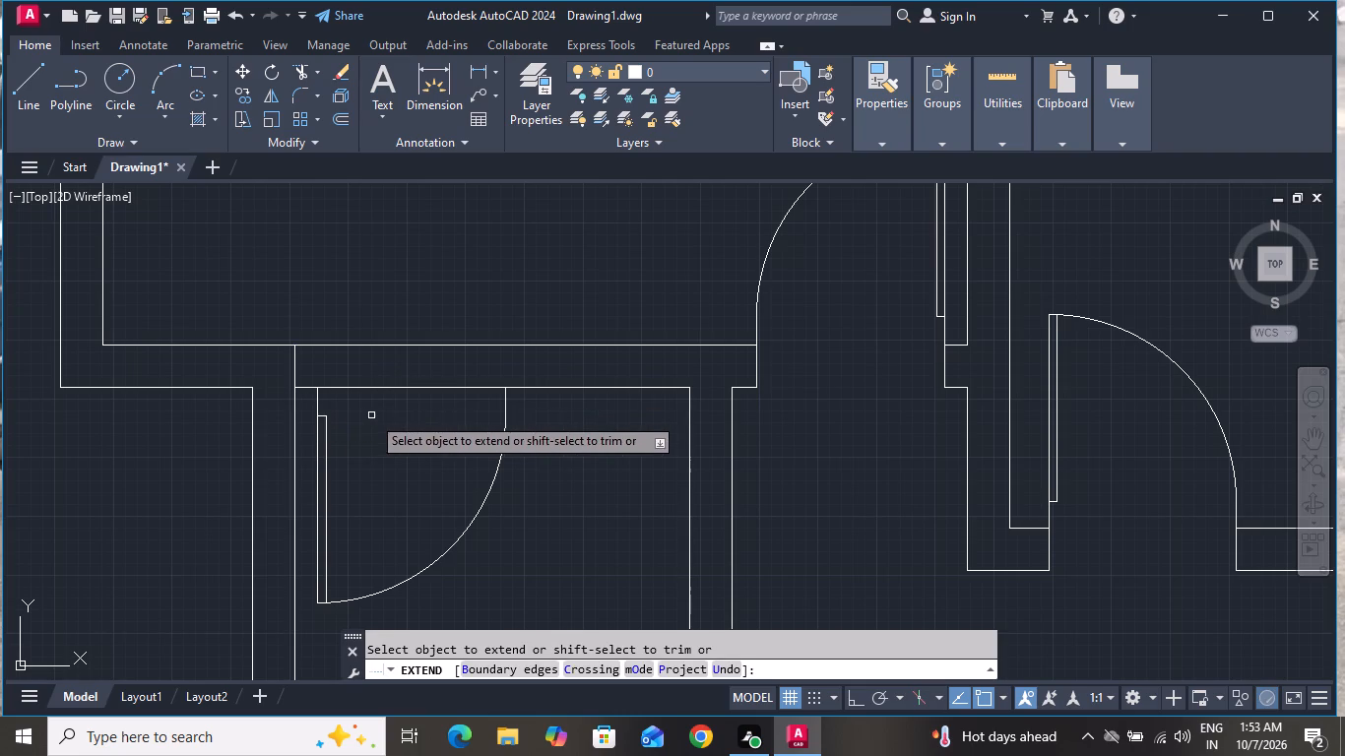
right_click(373, 415)
left_click(397, 442)
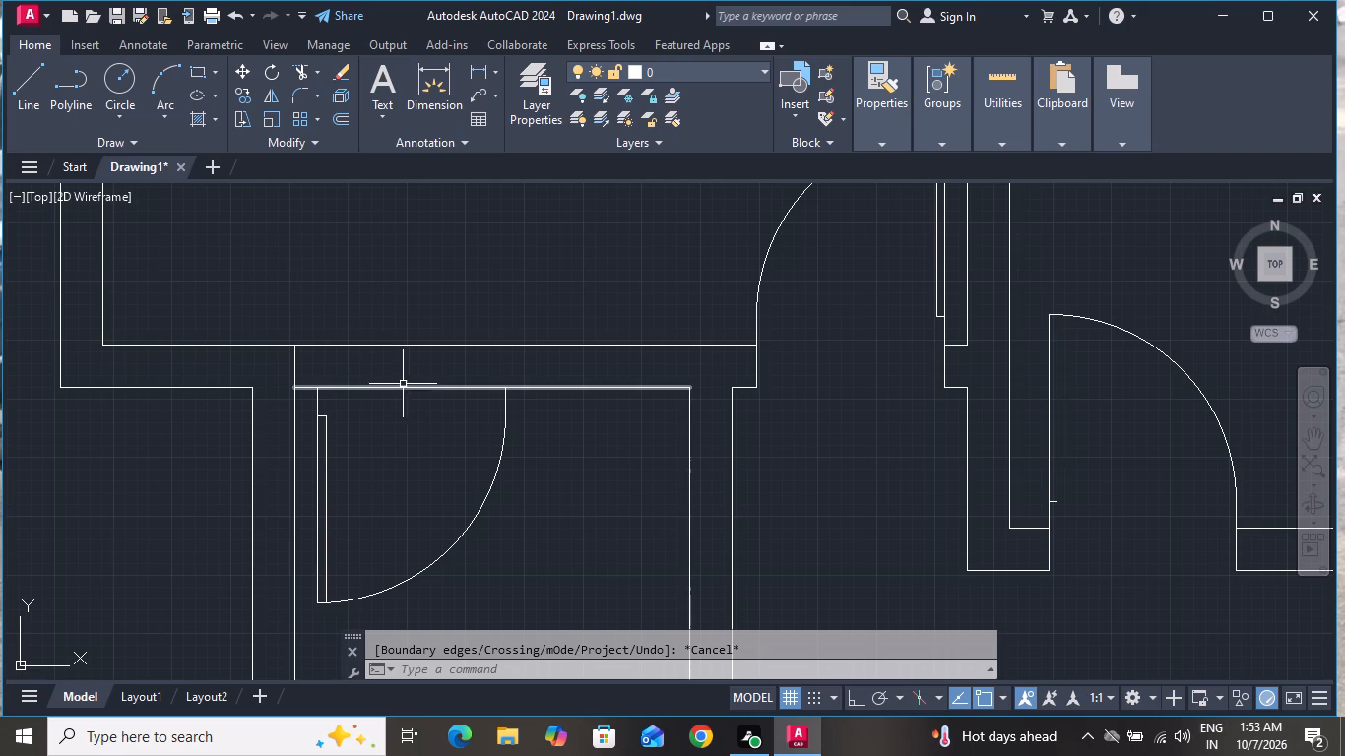
Draw a 9" line across the small room's top wall at the door's latch side.
left_click(18, 81)
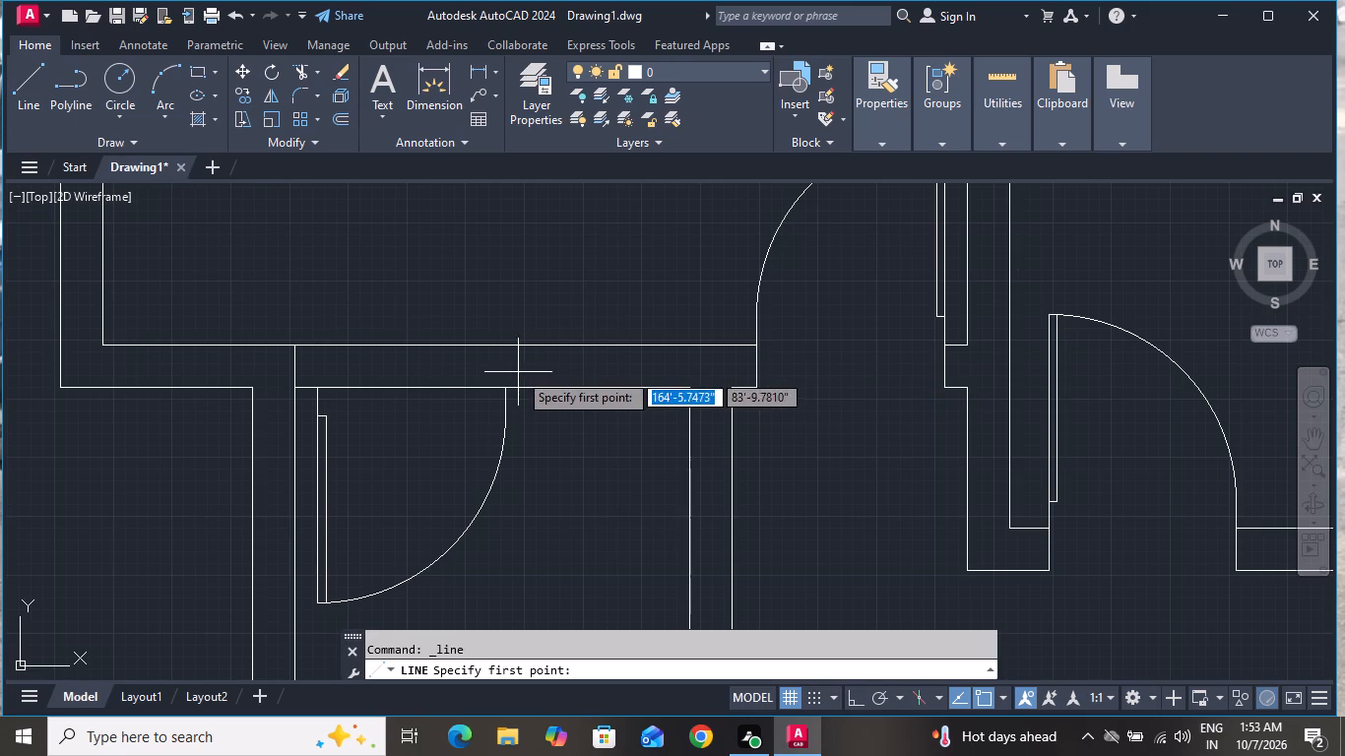
left_click(506, 388)
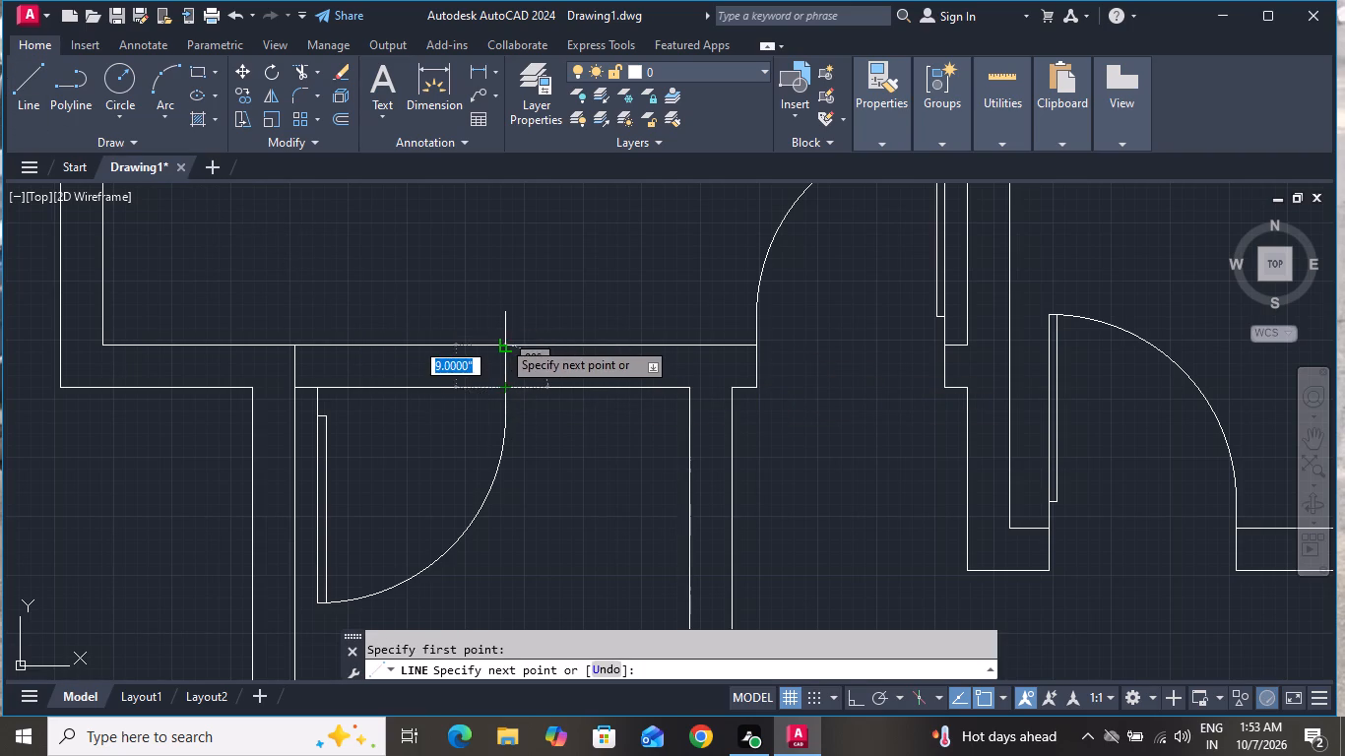
left_click(501, 340)
right_click(501, 340)
left_click(566, 363)
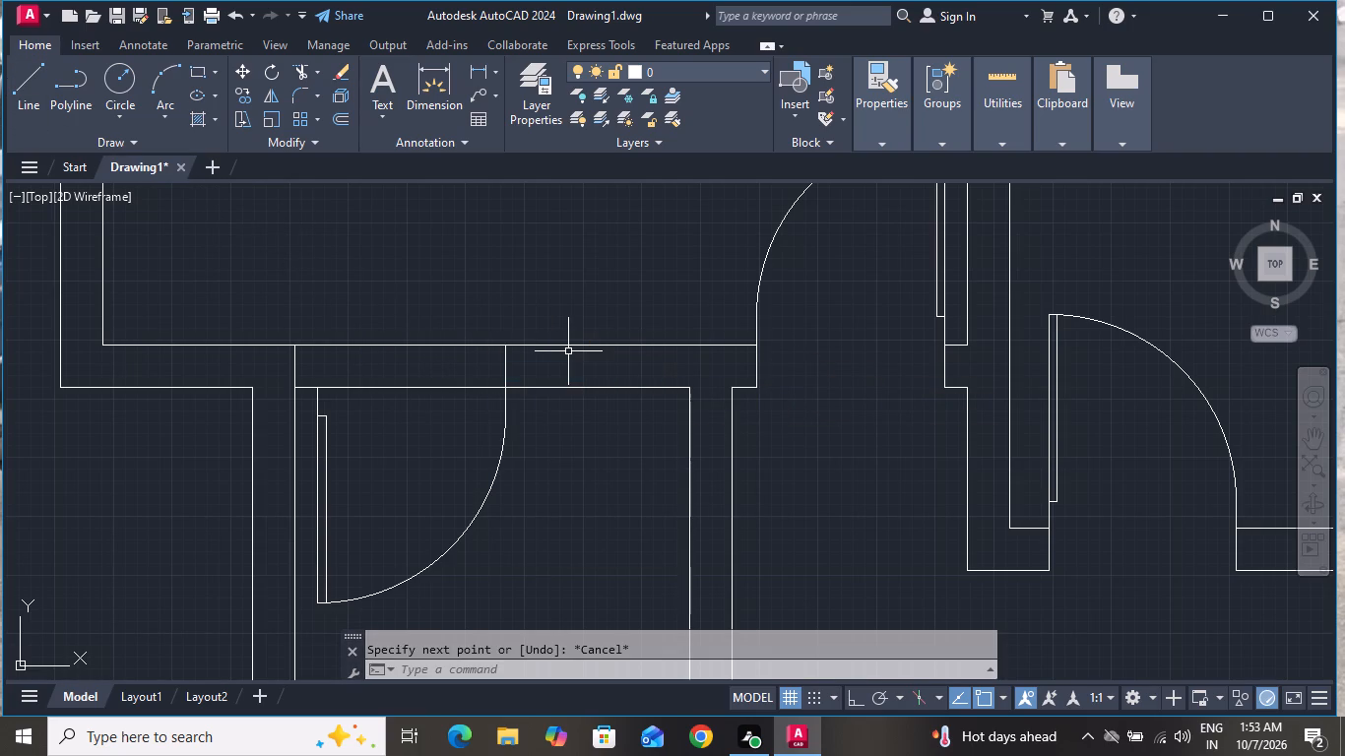
Trim both faces of the small room's top wall across the door opening.
type("tr")
key("space")
key("space")
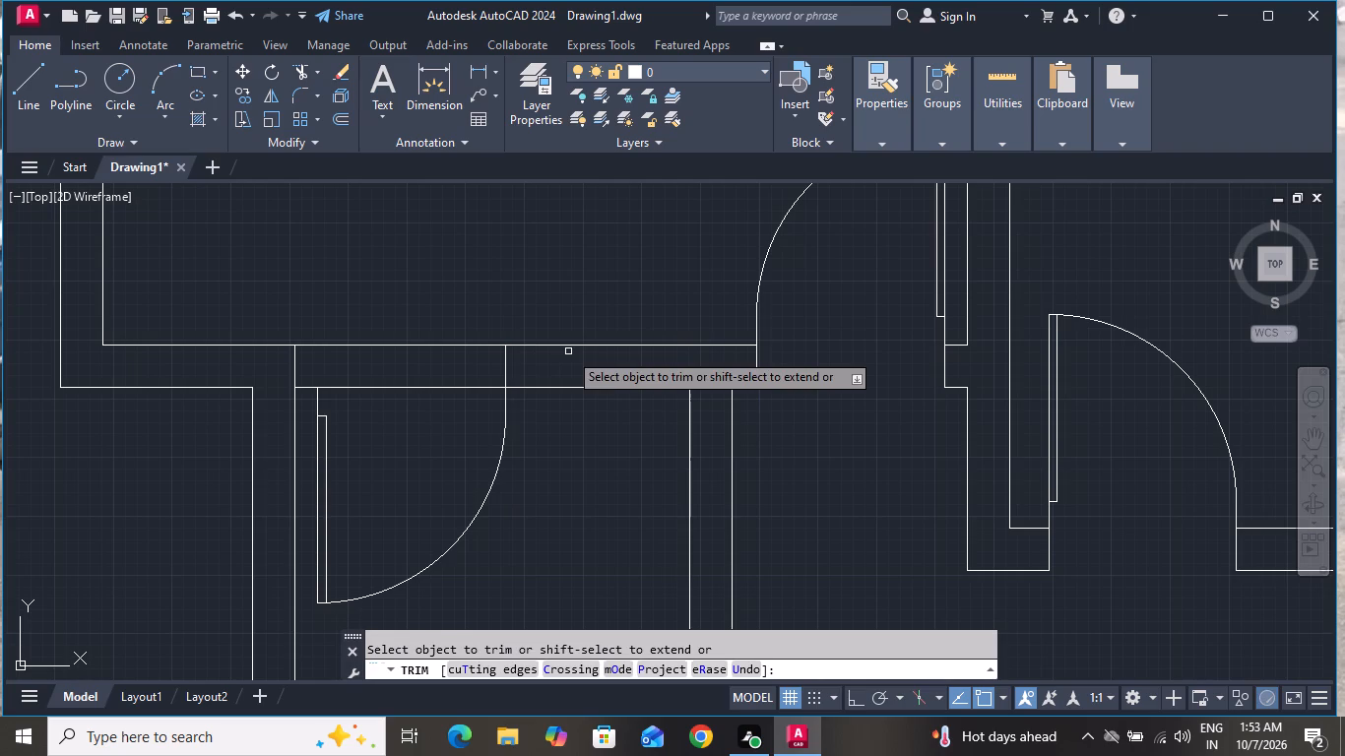
left_click(424, 304)
left_click(419, 461)
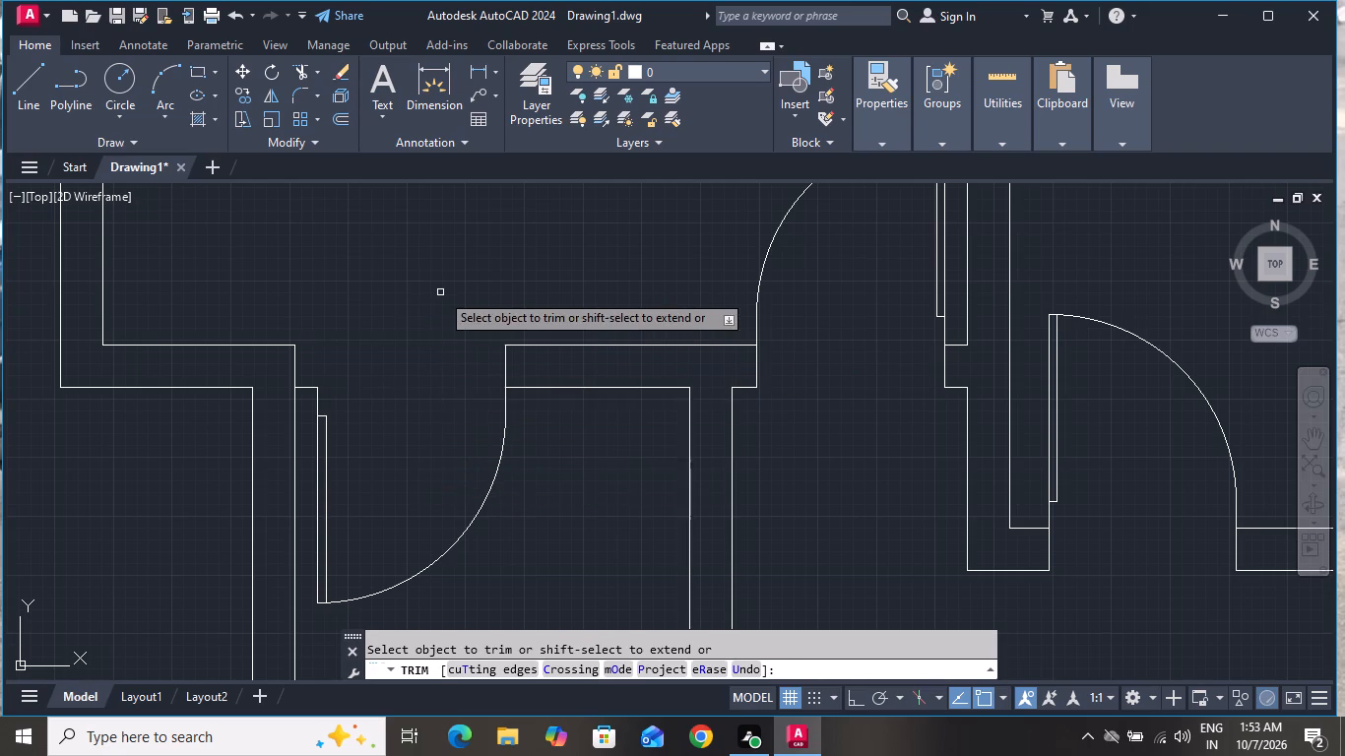
scroll(440, 284, "down", 2)
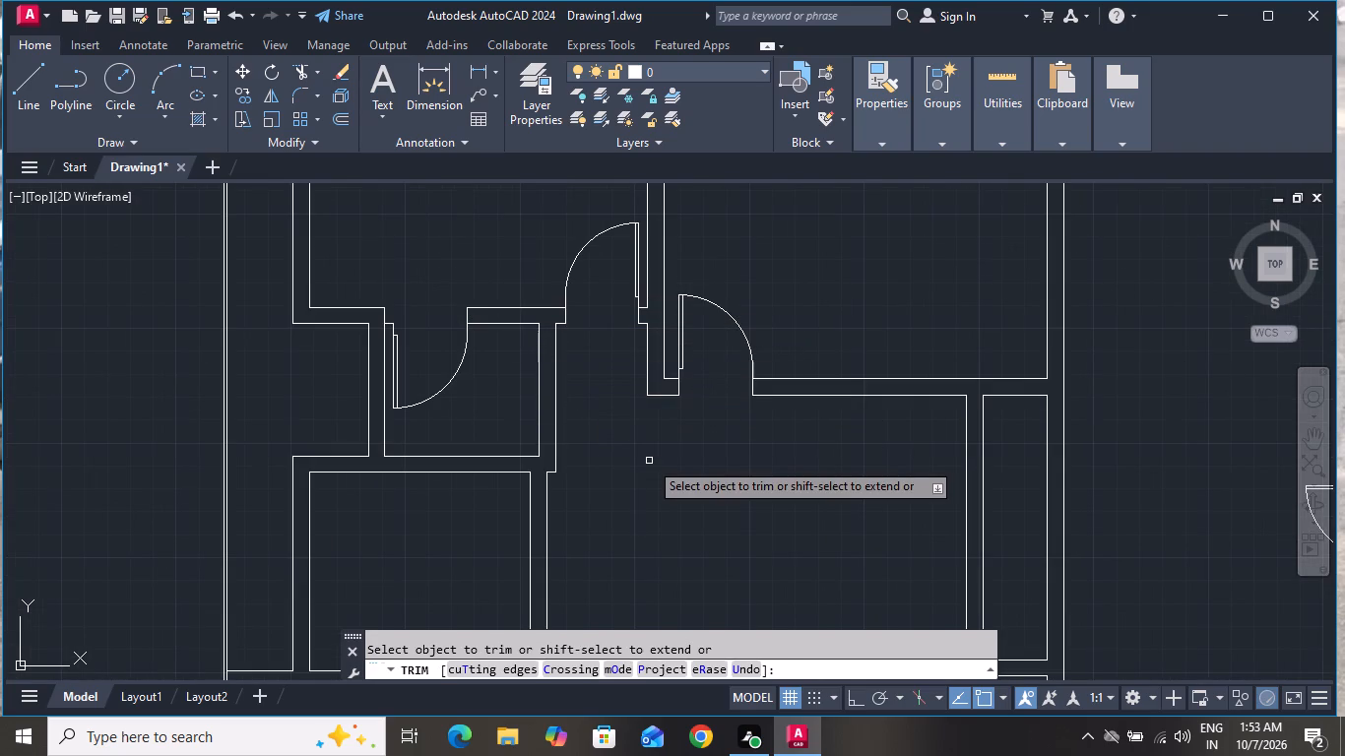
right_click(649, 461)
left_click(708, 215)
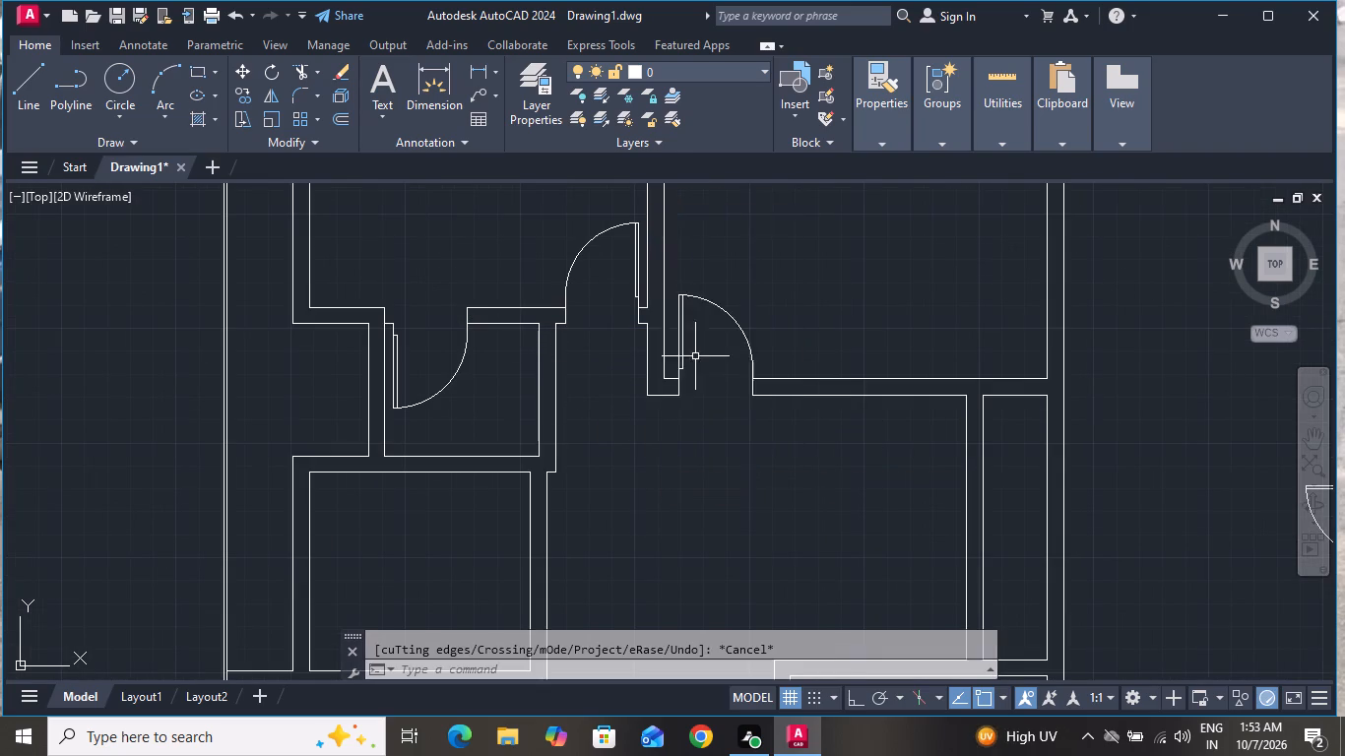
Move the remaining spare door from outside the plan into the room below the small room, near its top-right corner.
scroll(687, 372, "down", 3)
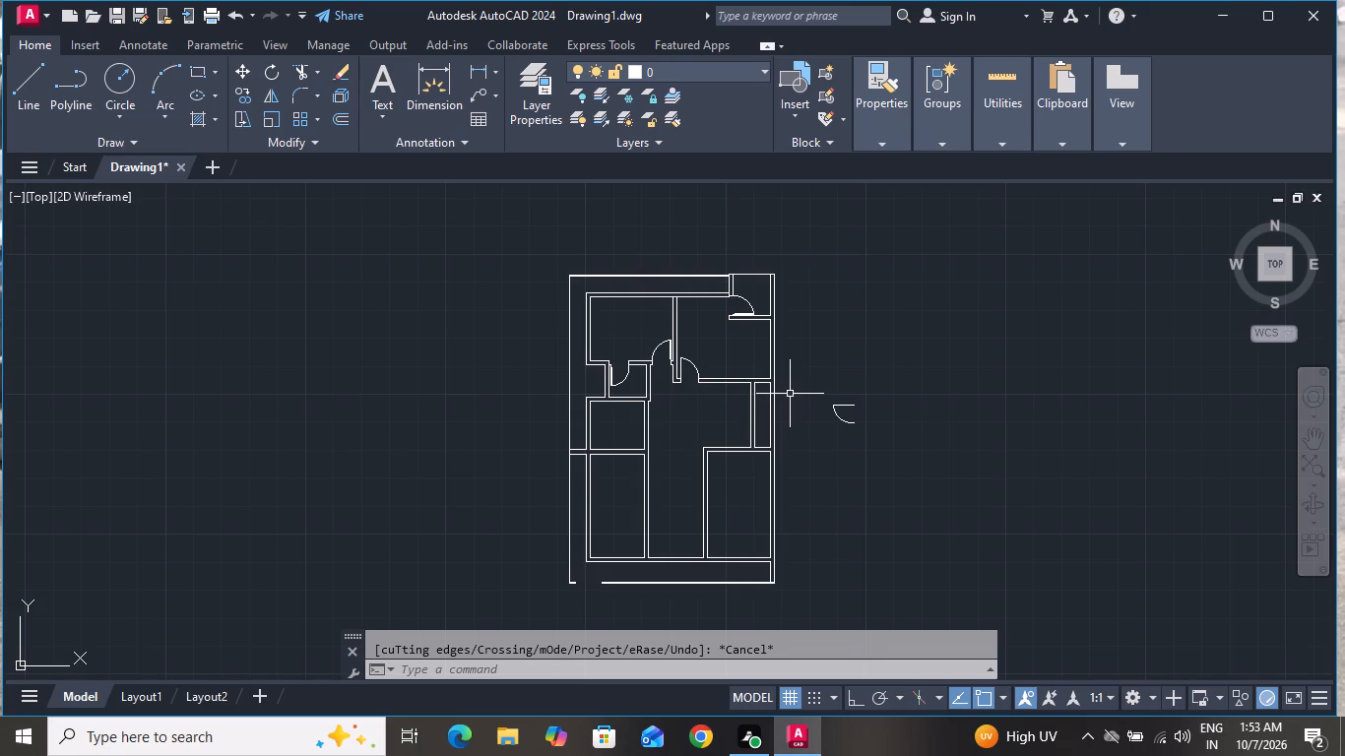
scroll(844, 393, "up", 2)
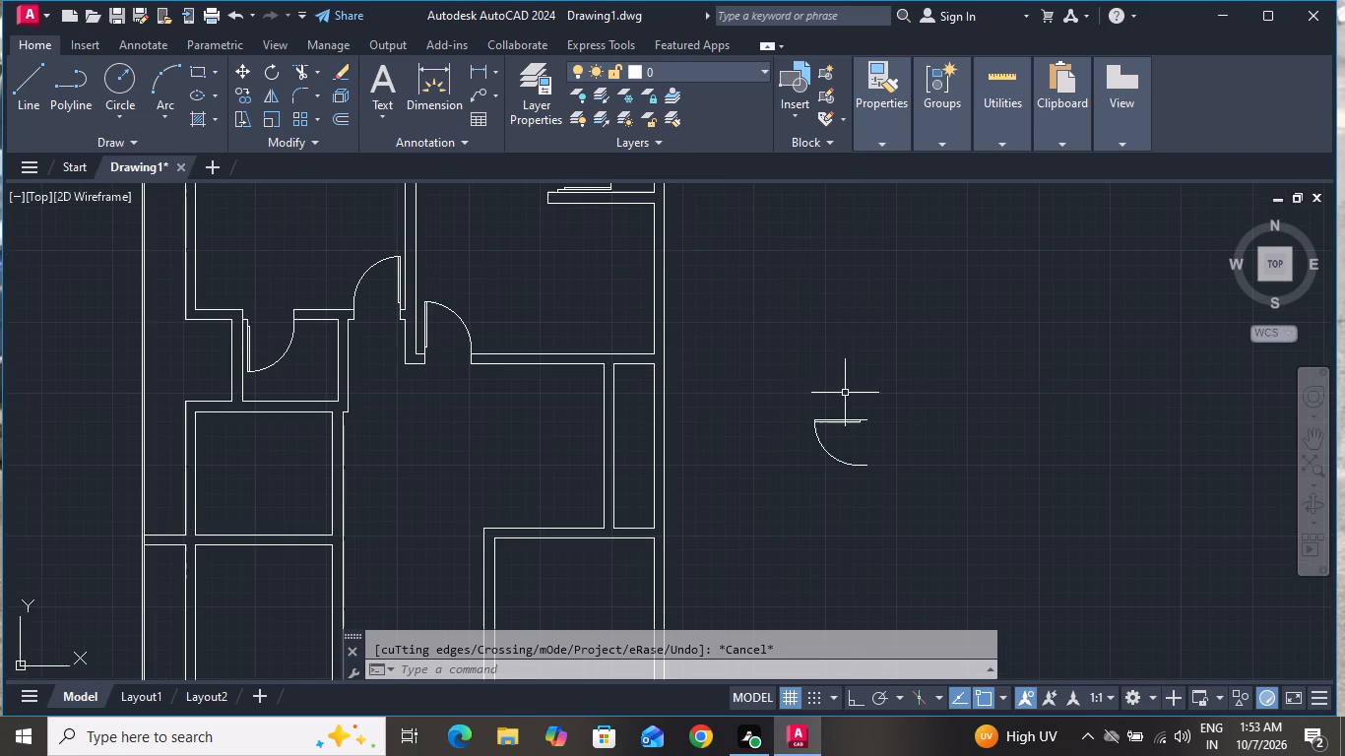
left_click_drag(909, 390, 905, 399)
left_click(745, 508)
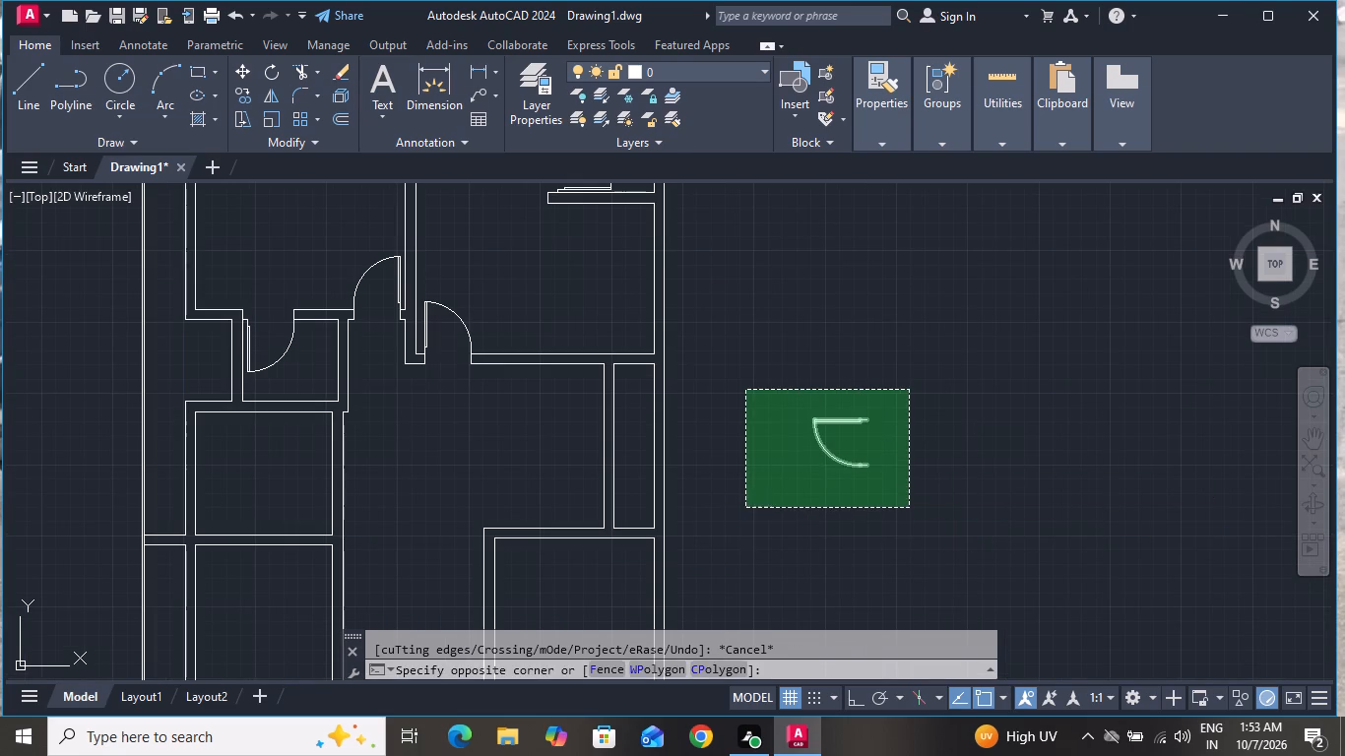
type("m")
key("space")
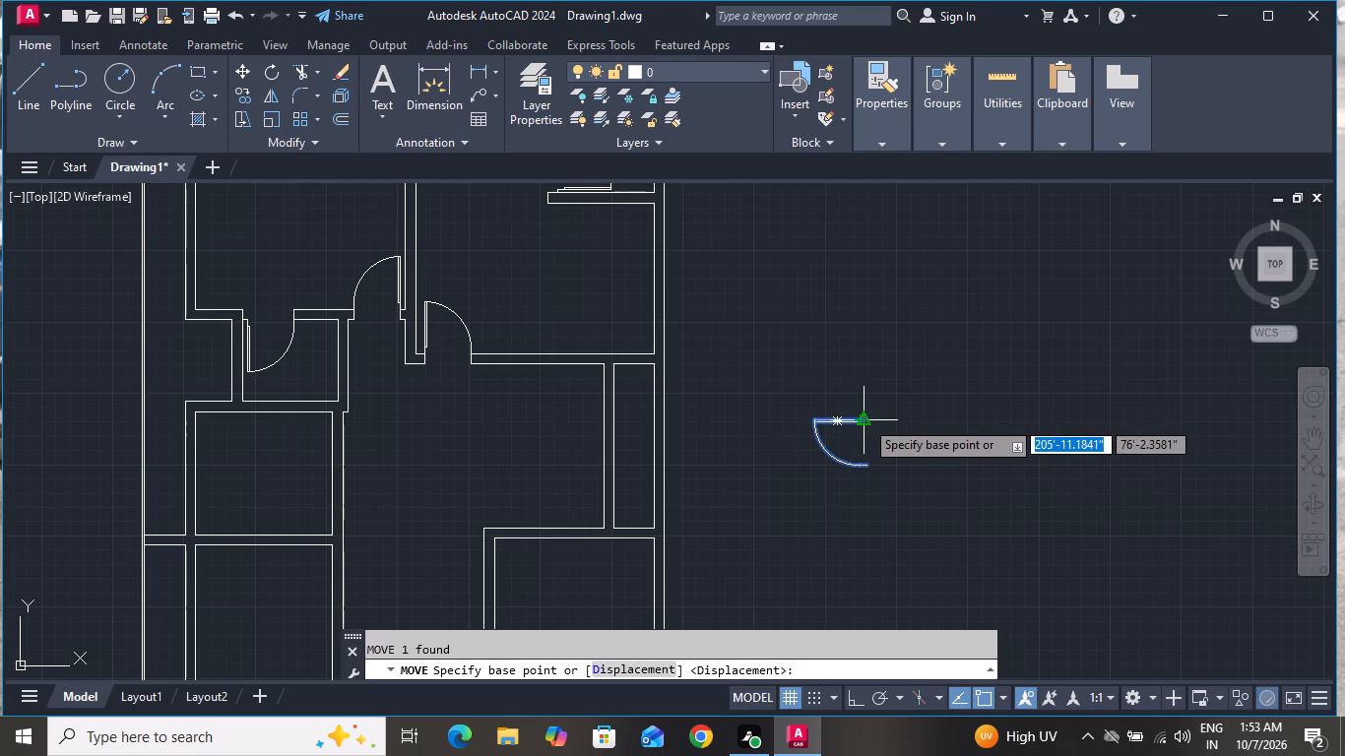
left_click(865, 419)
scroll(330, 426, "down", 1)
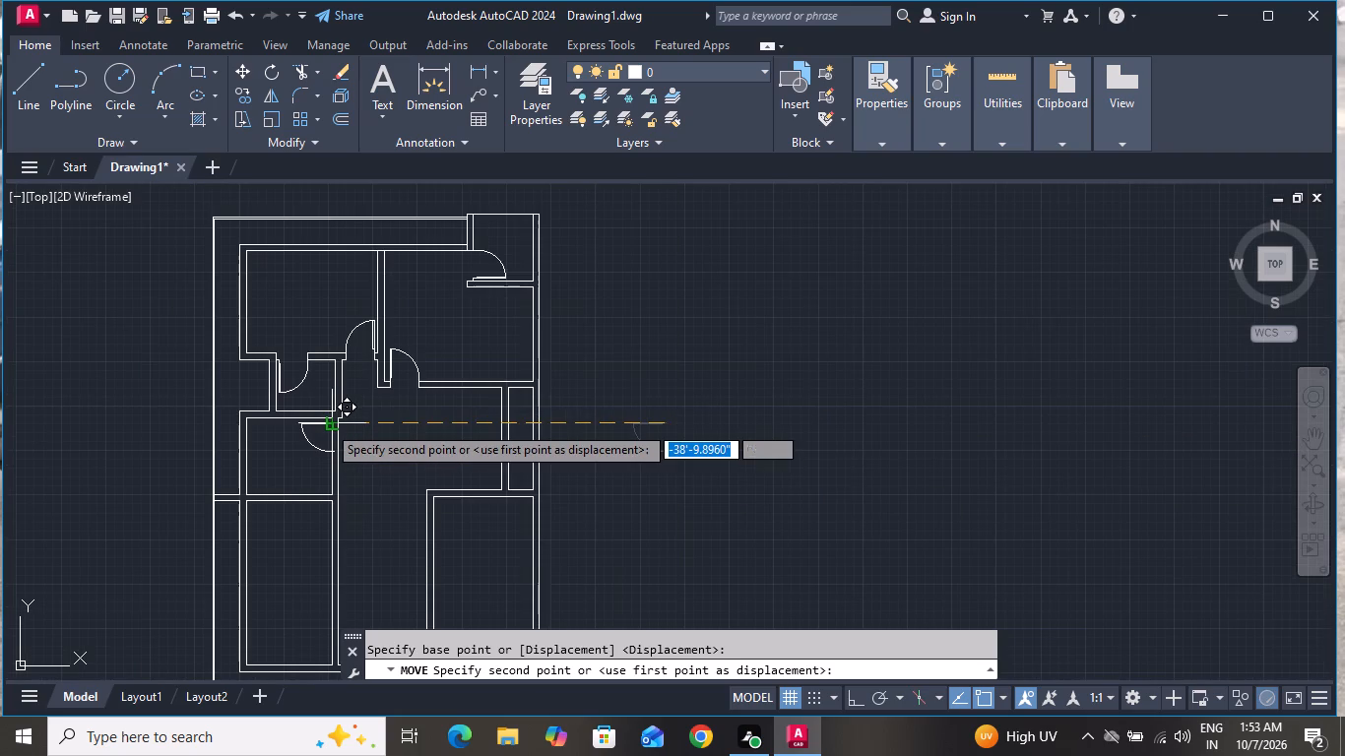
scroll(321, 426, "up", 2)
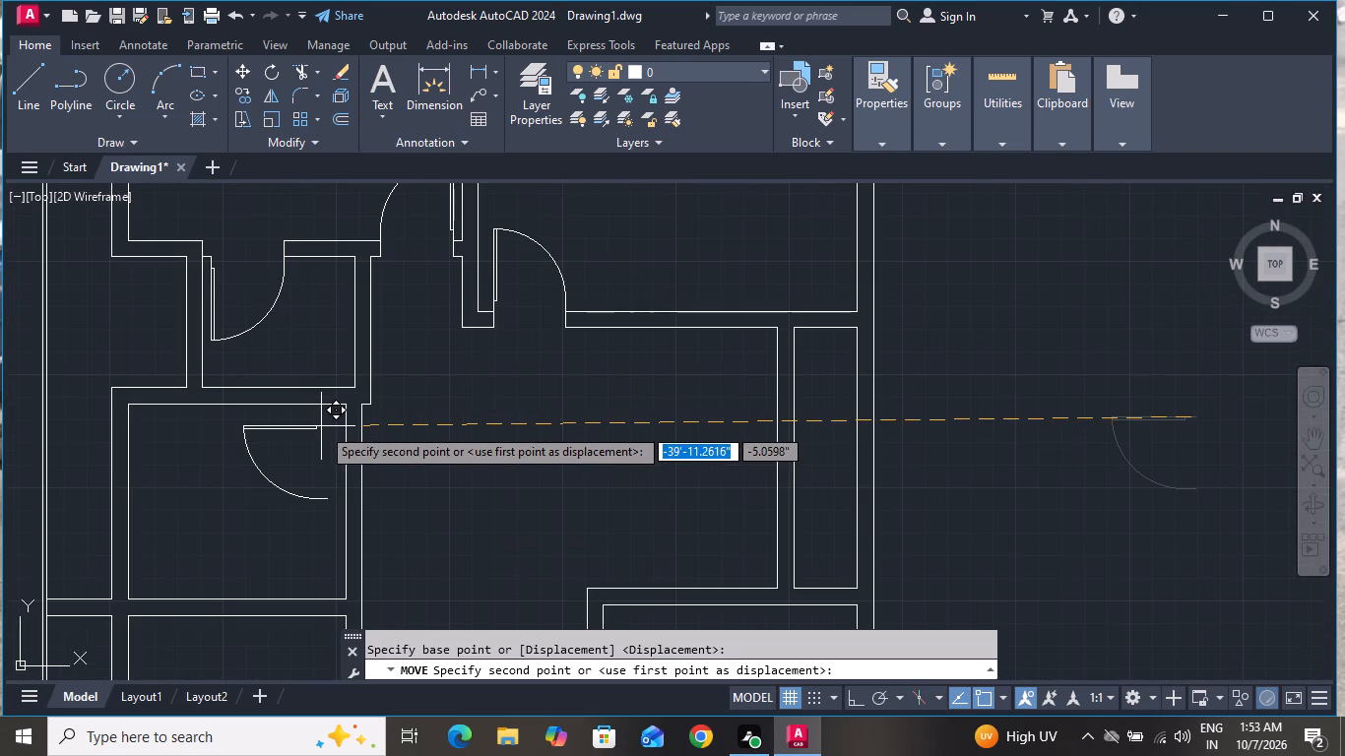
scroll(324, 409, "up", 2)
scroll(324, 409, "down", 1)
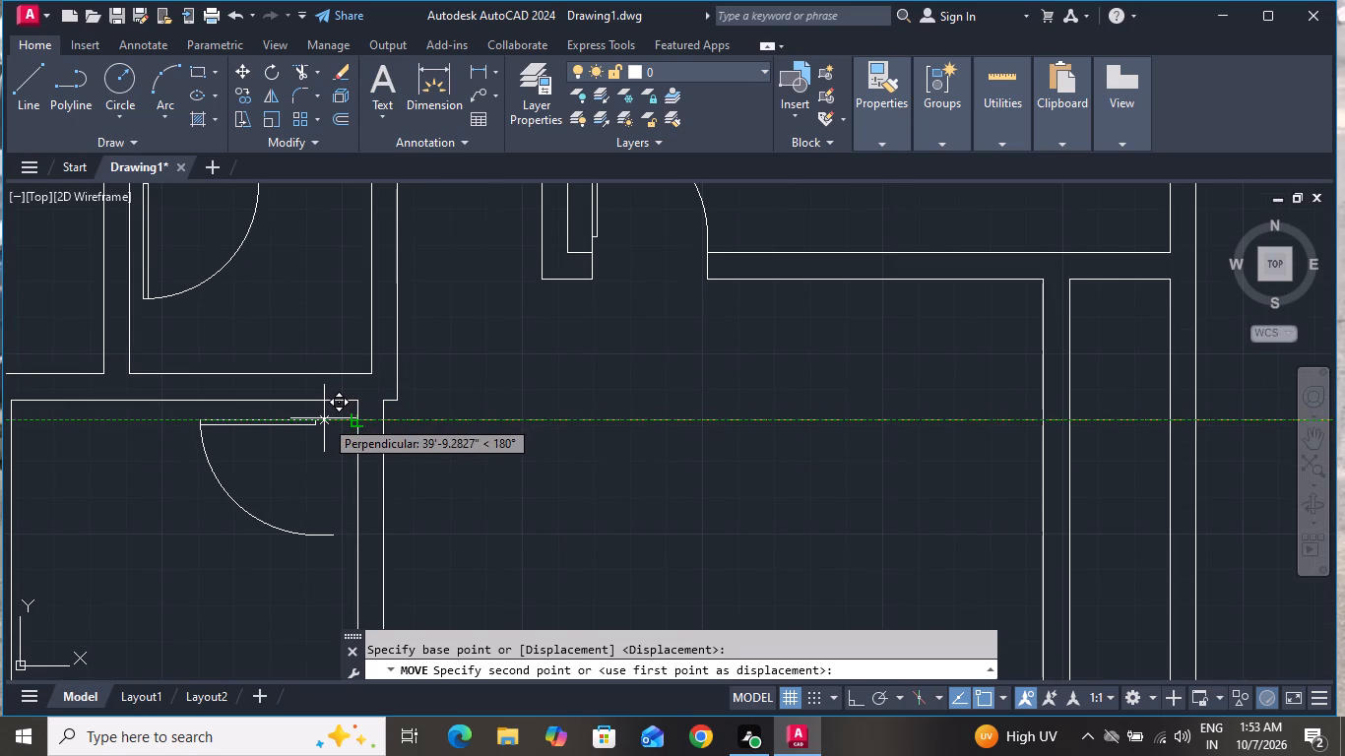
left_click(324, 418)
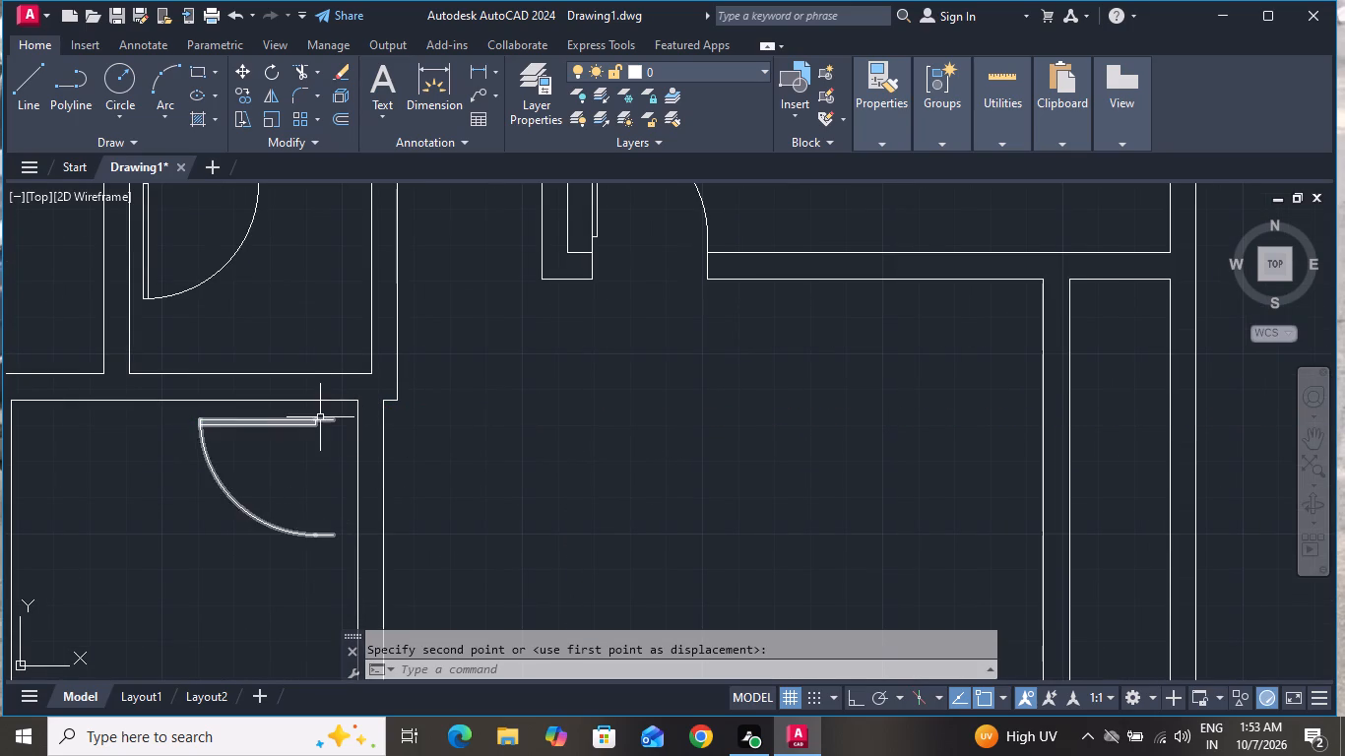
Move that door by its hinge-side end onto the inner face of the room's right wall, just below the top corner.
left_click(320, 417)
left_click(314, 443)
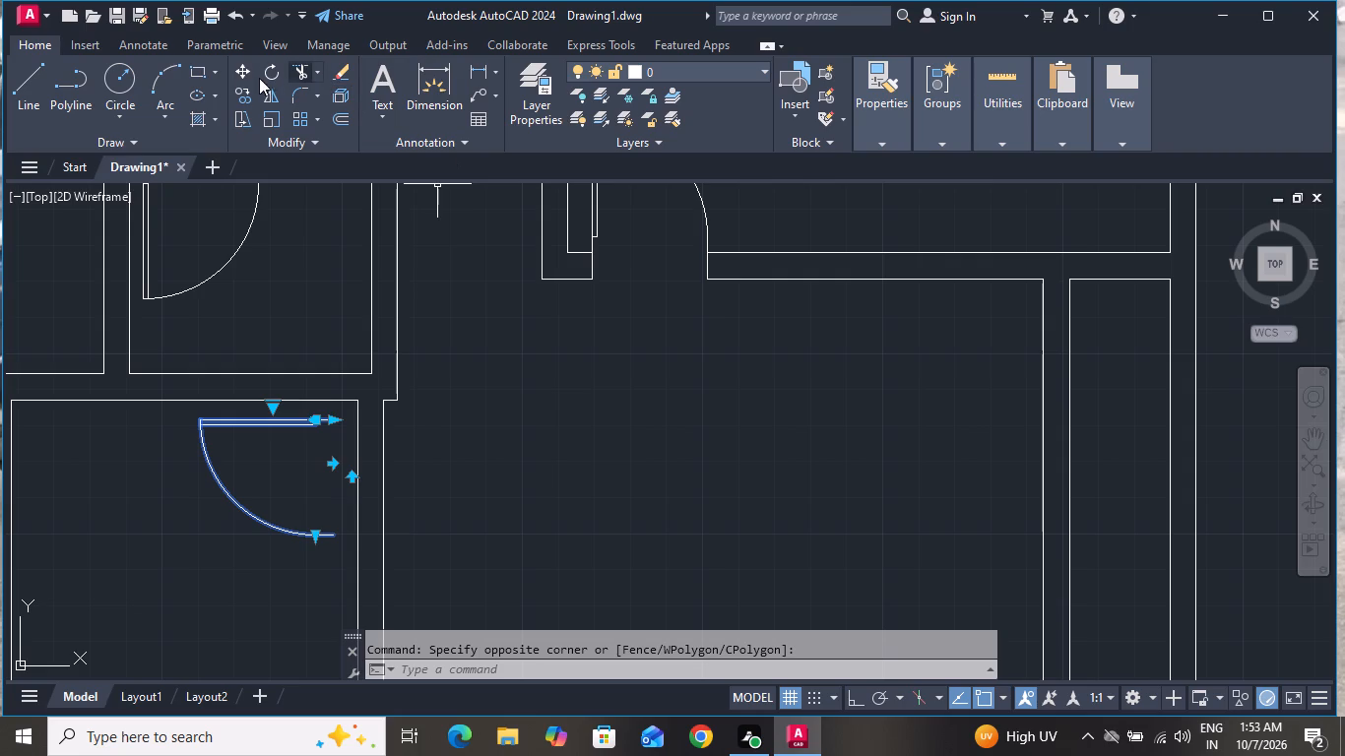
left_click(242, 71)
scroll(325, 401, "up", 4)
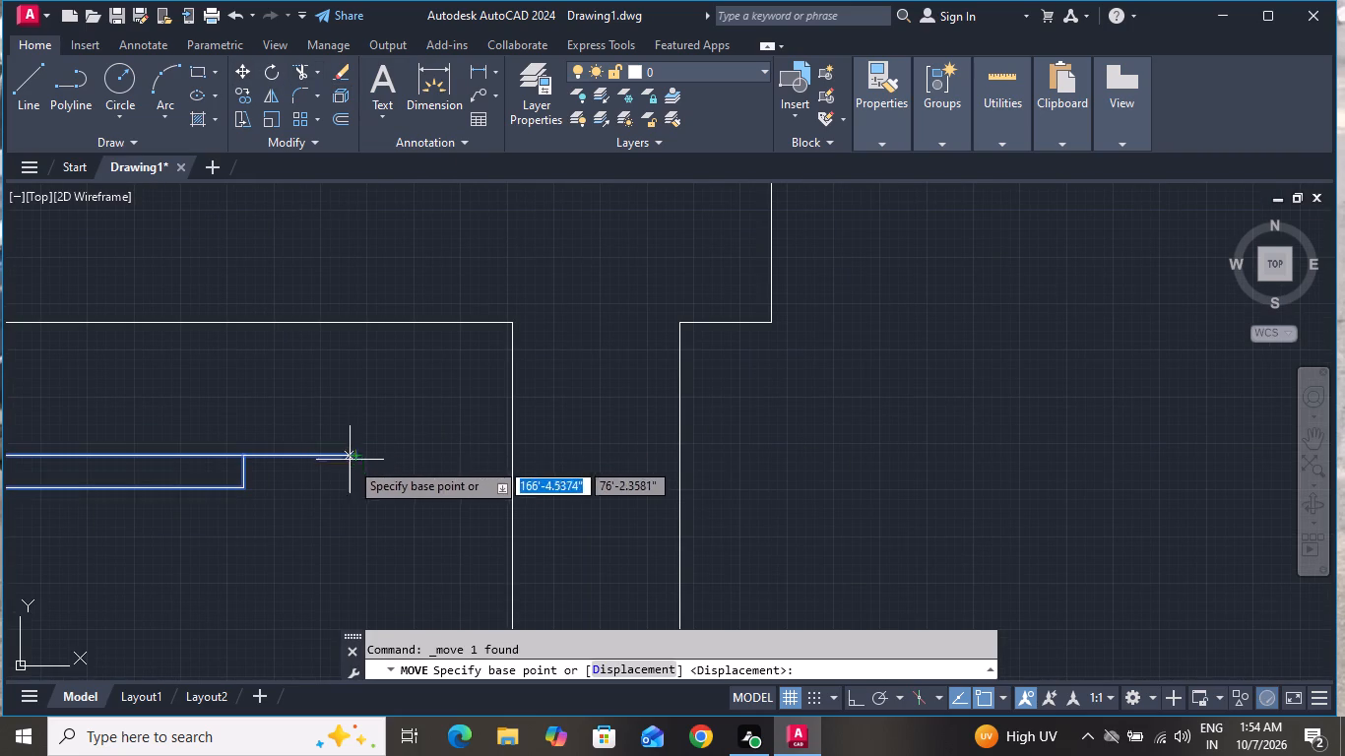
left_click(361, 459)
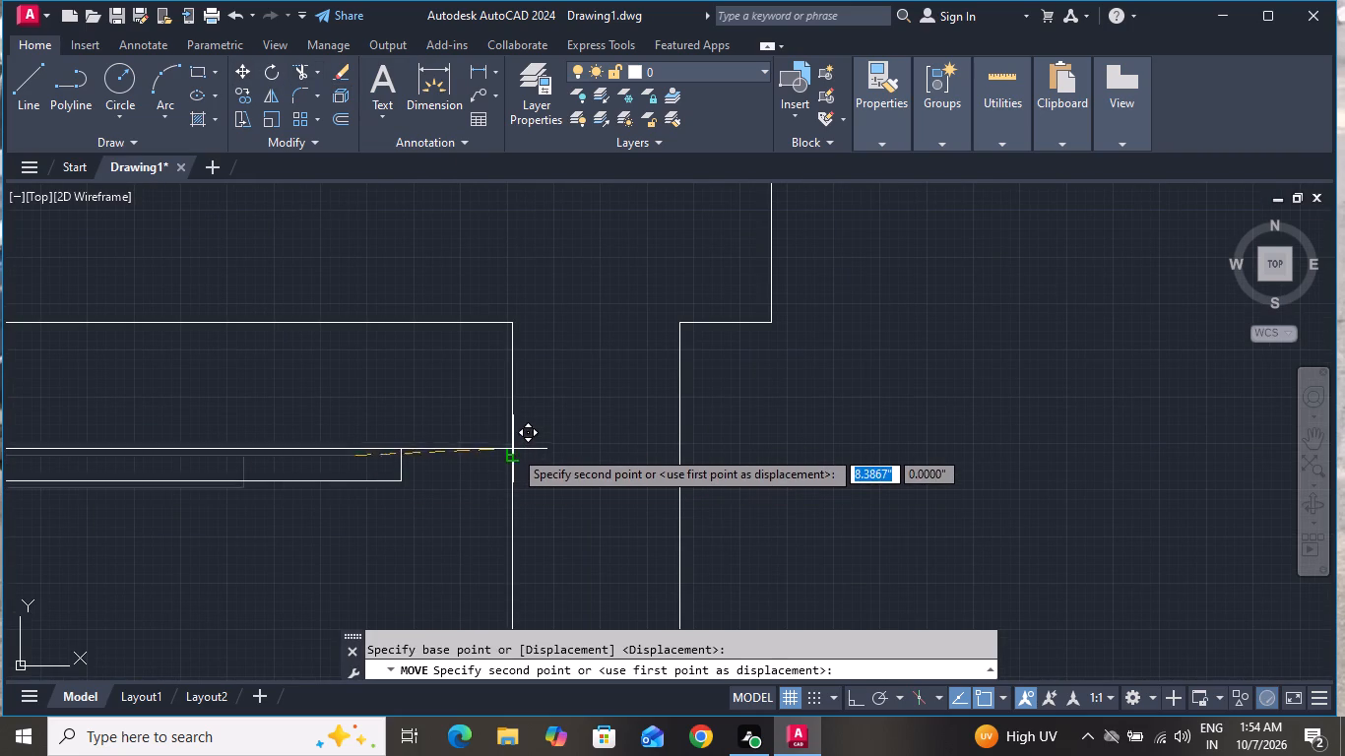
left_click(513, 442)
Extend the room's top inner wall line across the right wall to its outer face.
scroll(669, 409, "up", 1)
scroll(669, 409, "down", 5)
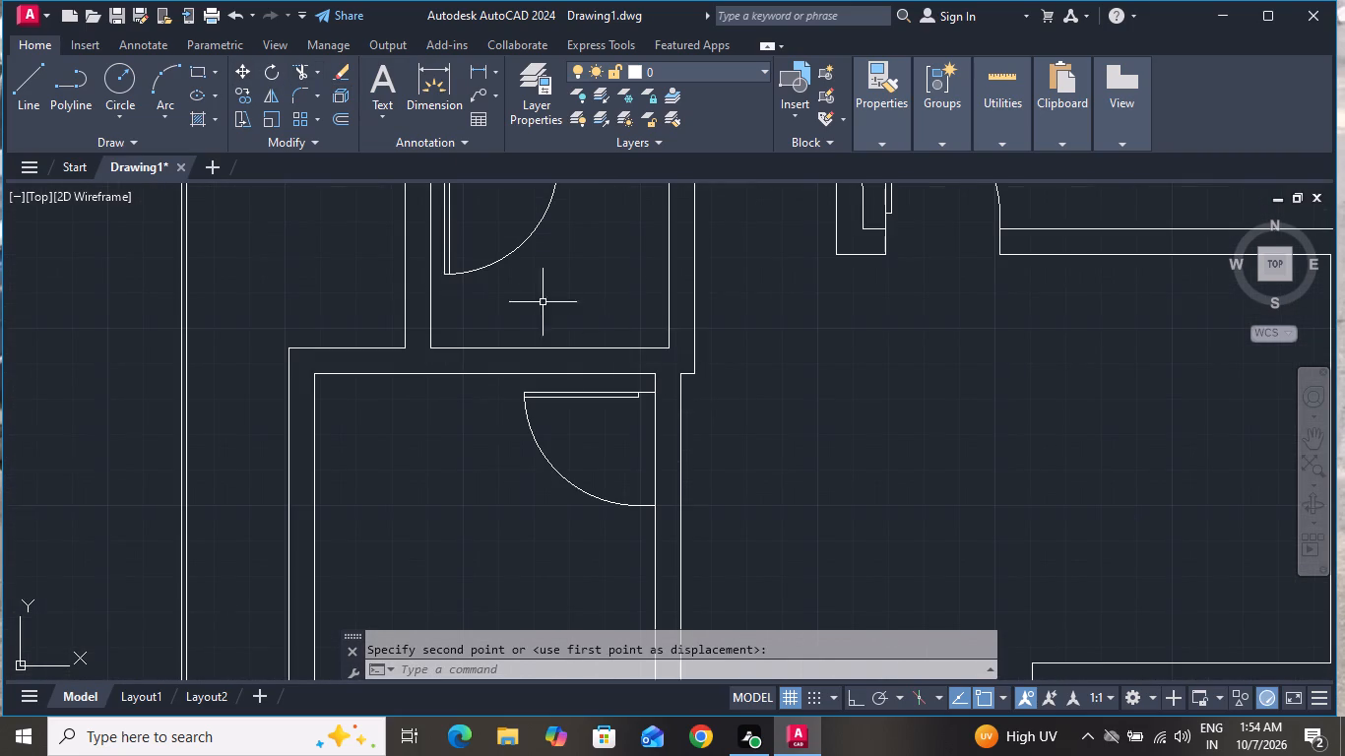
type("ex")
key("space")
key("space")
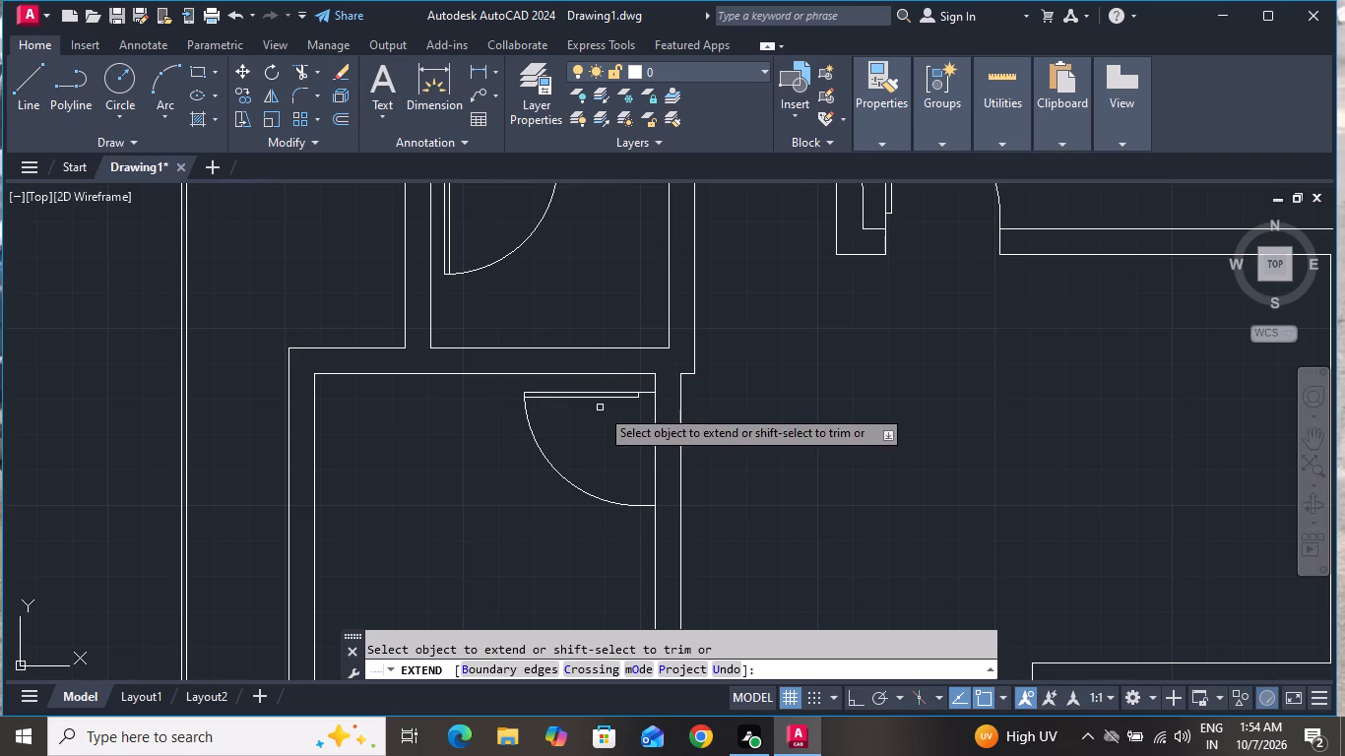
left_click(648, 373)
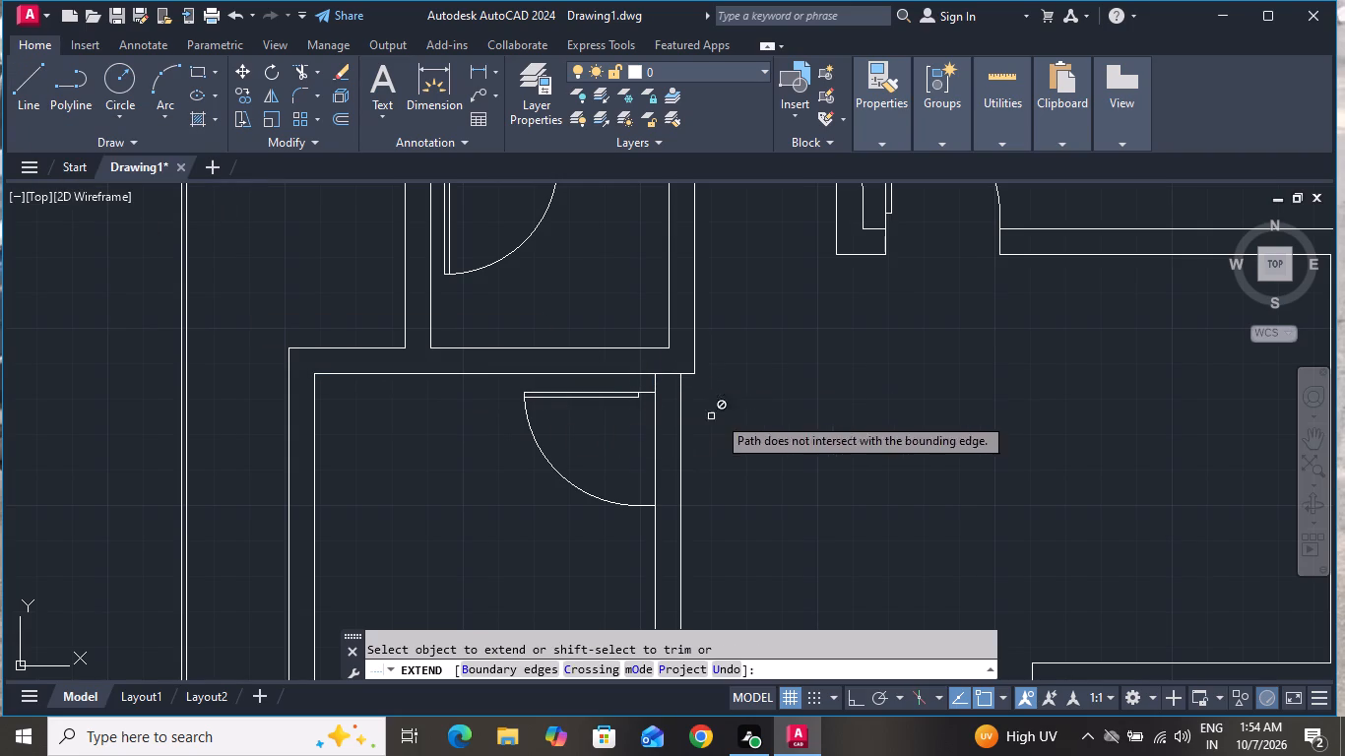
right_click(740, 412)
left_click(766, 449)
Draw a line across the room's right wall at the edge of the new door opening.
left_click(28, 92)
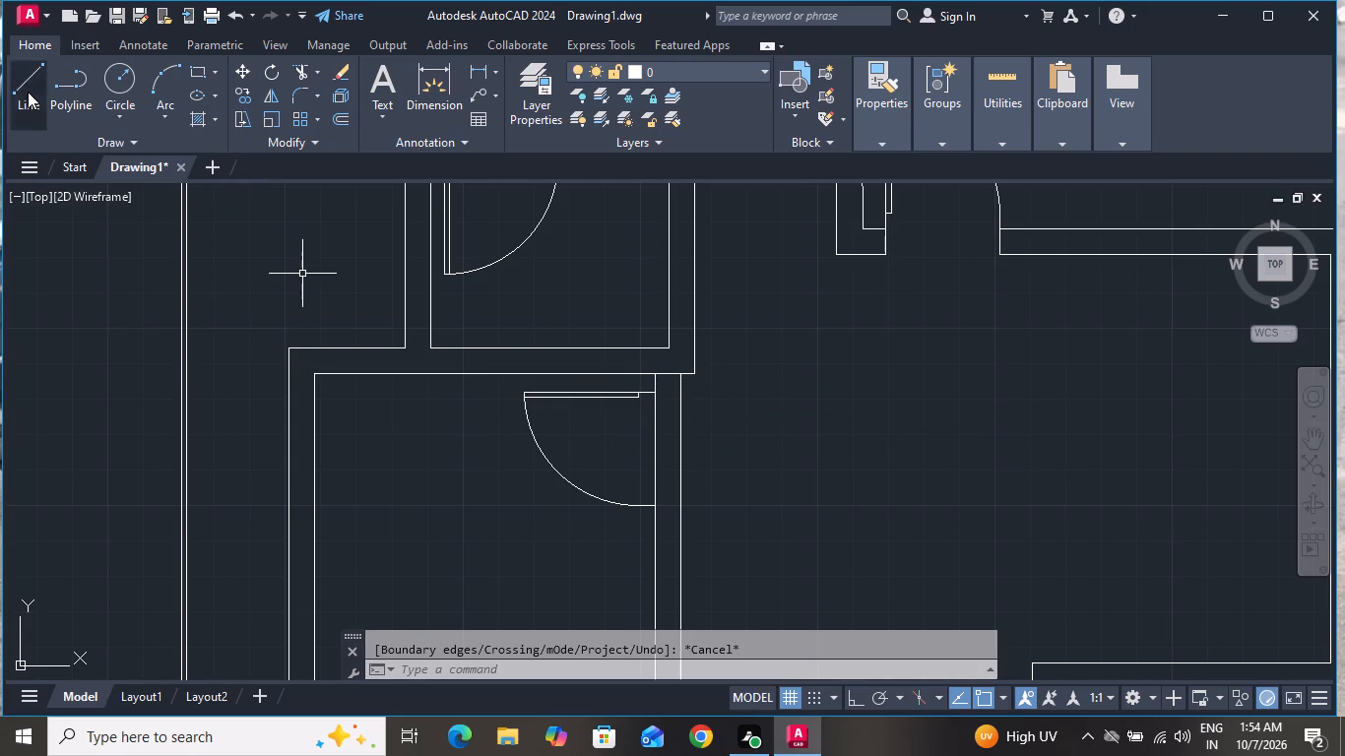
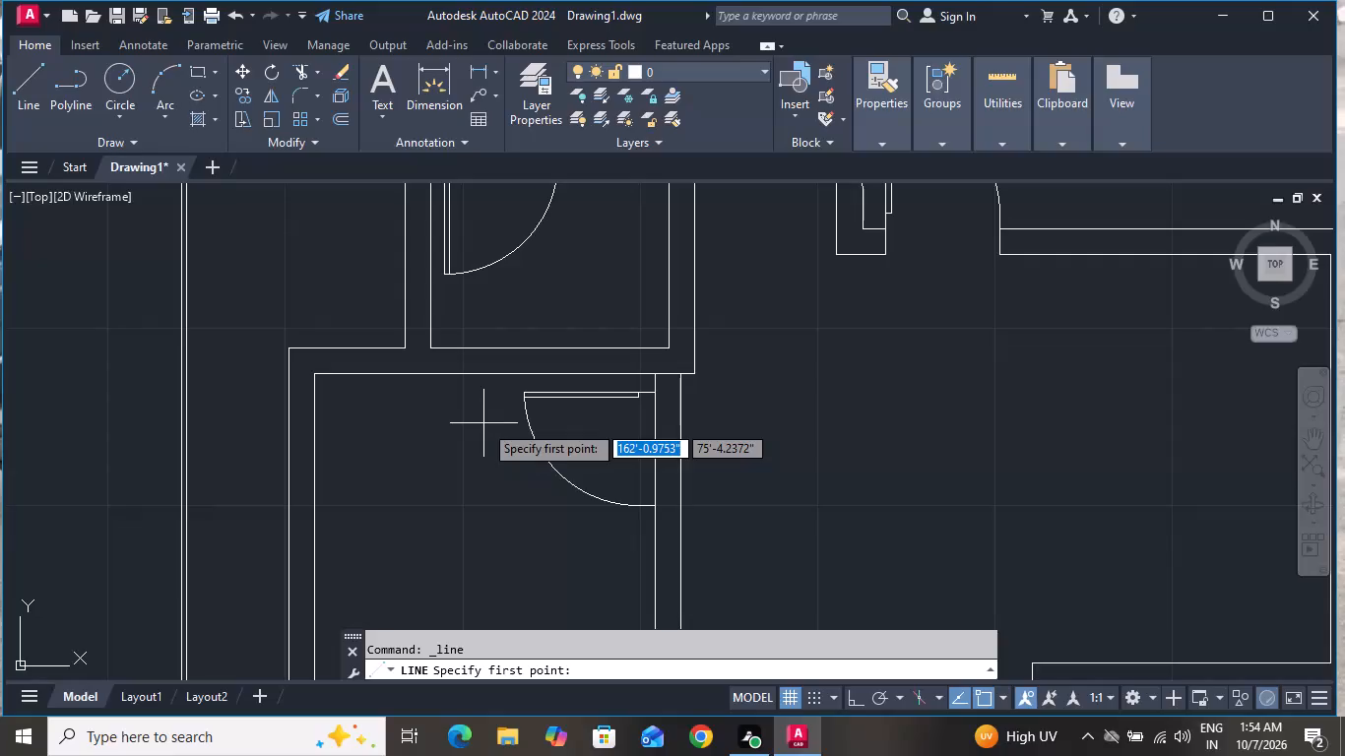
Draw a line across the room's right wall from the lower end of the door swing to the wall's outer face.
scroll(672, 495, "up", 2)
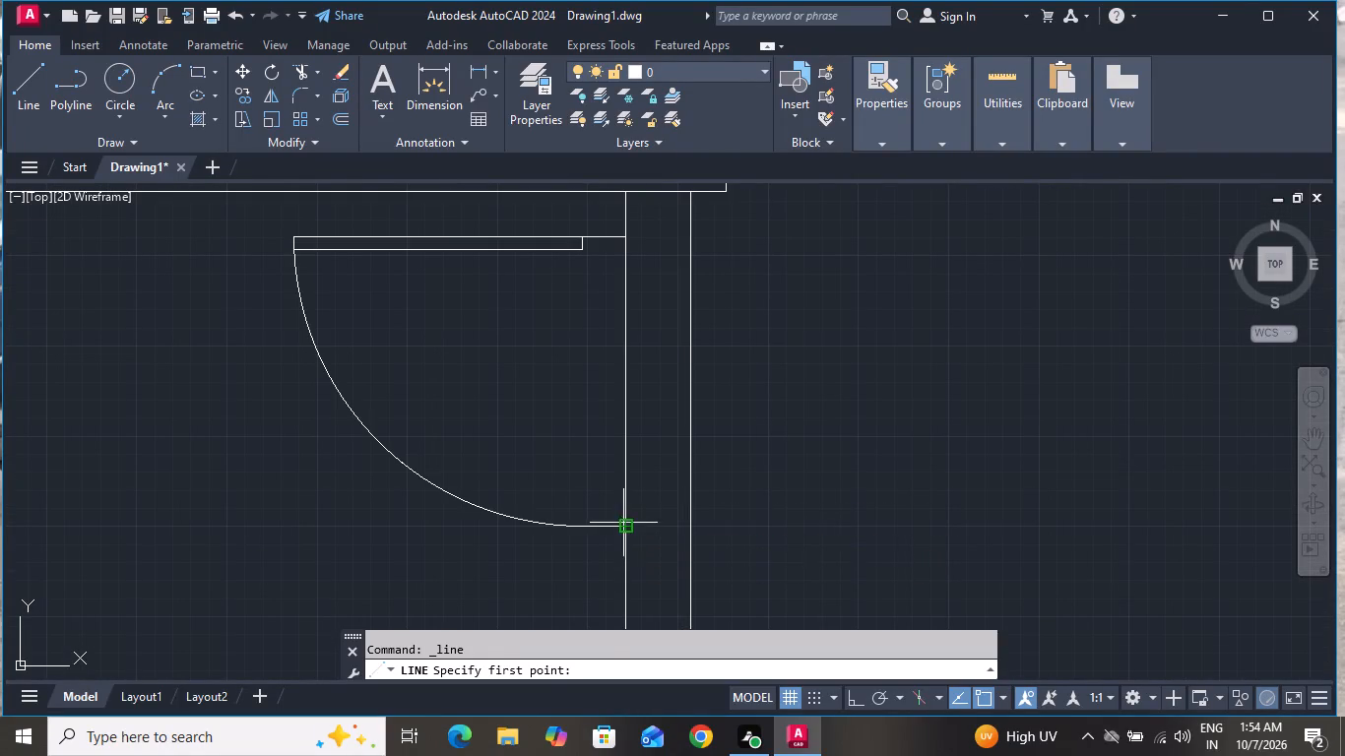
left_click(623, 523)
left_click(691, 523)
right_click(702, 518)
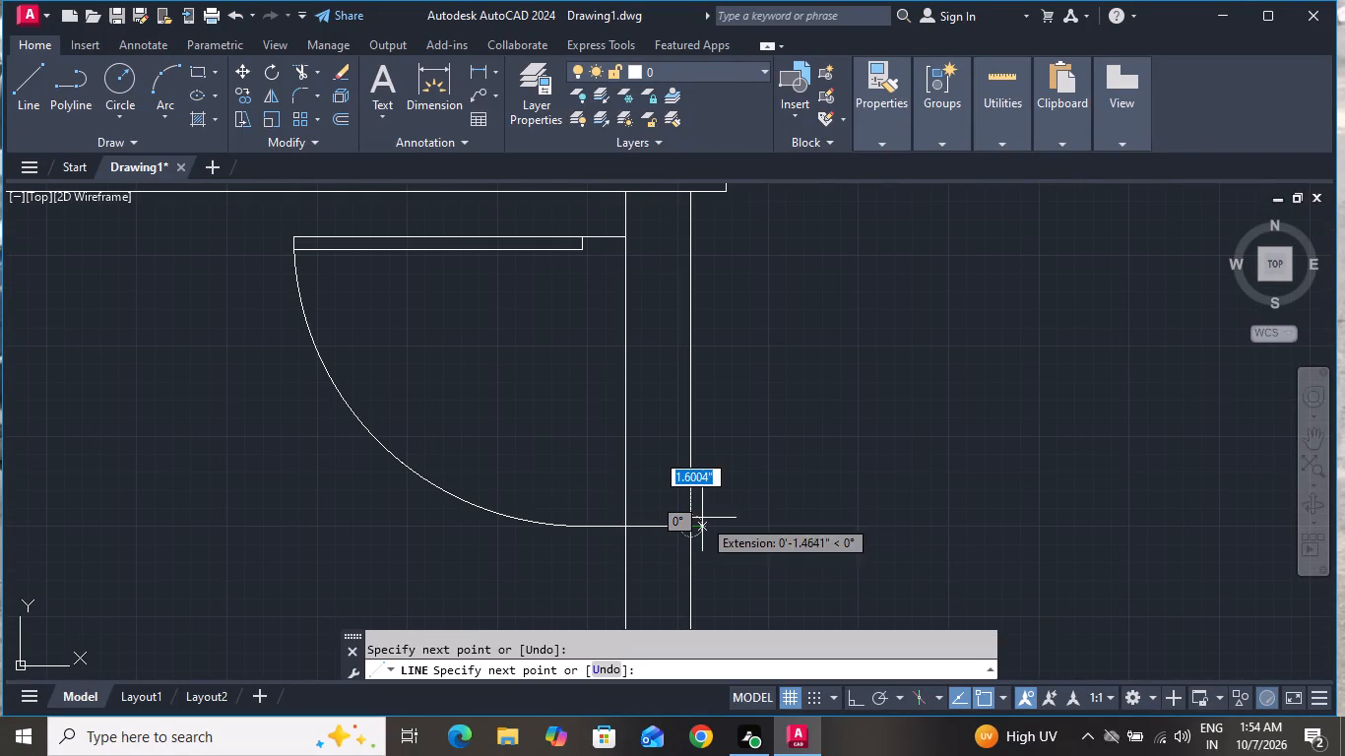
left_click(808, 323)
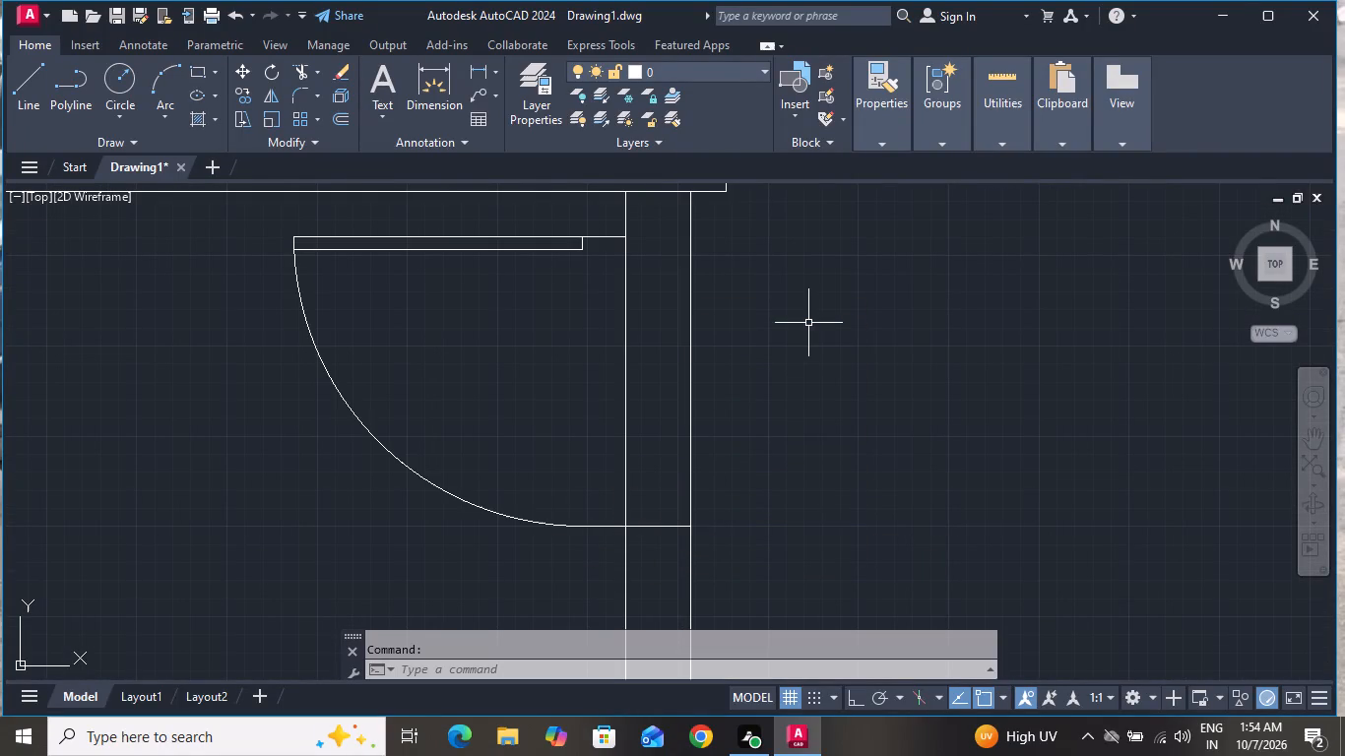
Trim both lines of the room's right wall beside the door to clear the door opening.
type("tr")
key("space")
key("space")
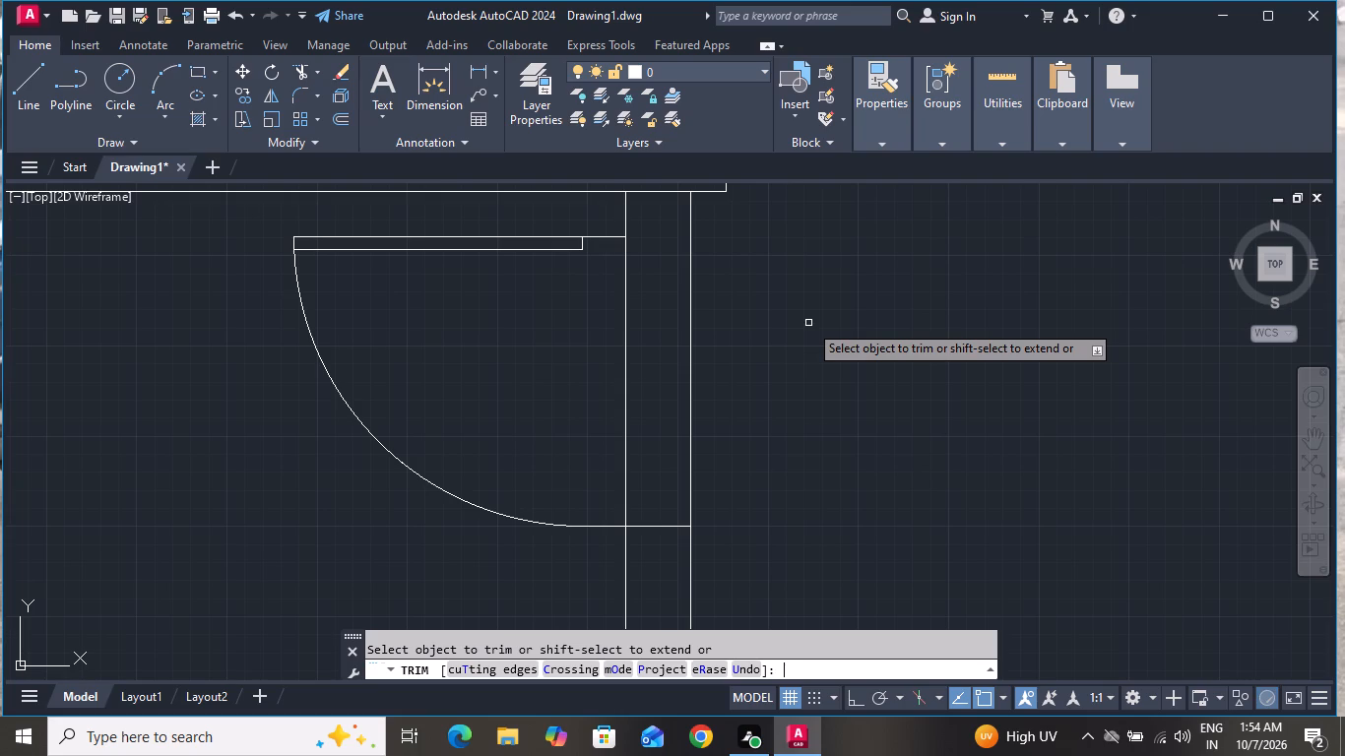
left_click(808, 323)
left_click(593, 345)
left_click(787, 354)
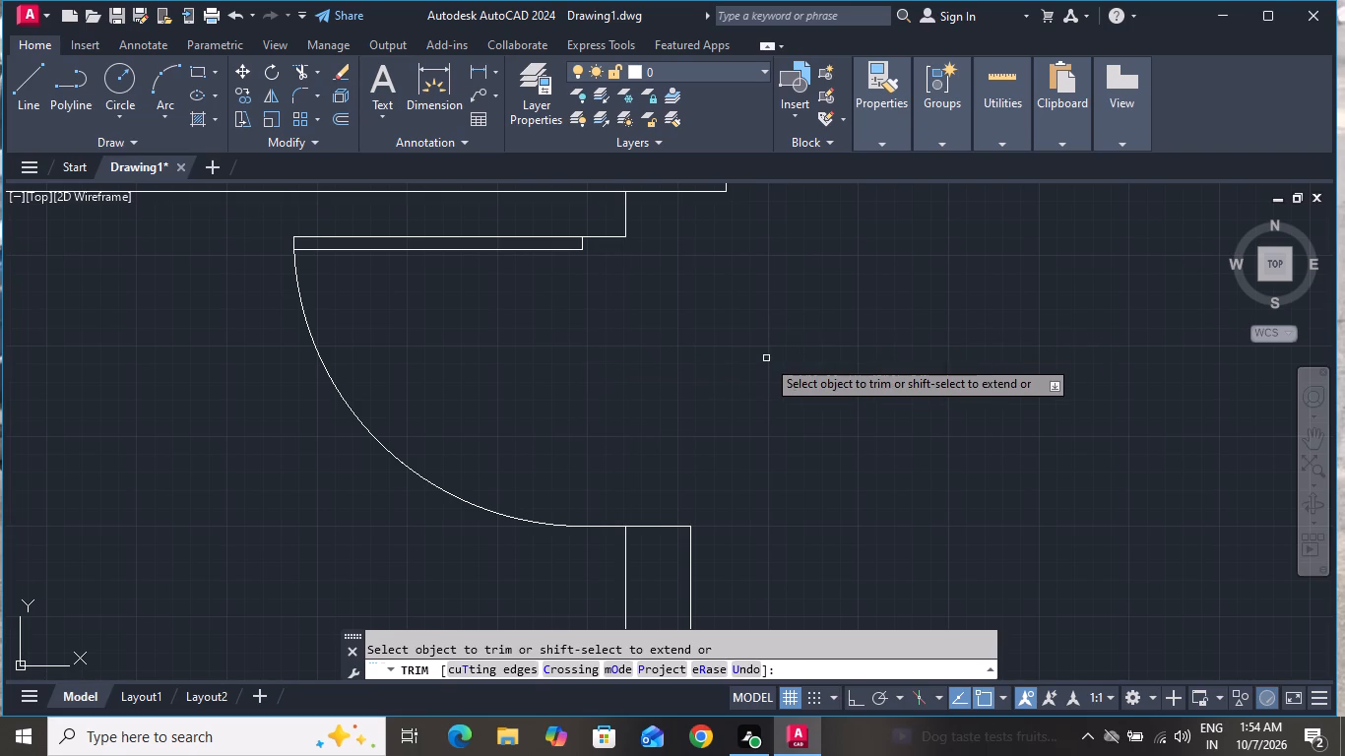
scroll(766, 366, "down", 2)
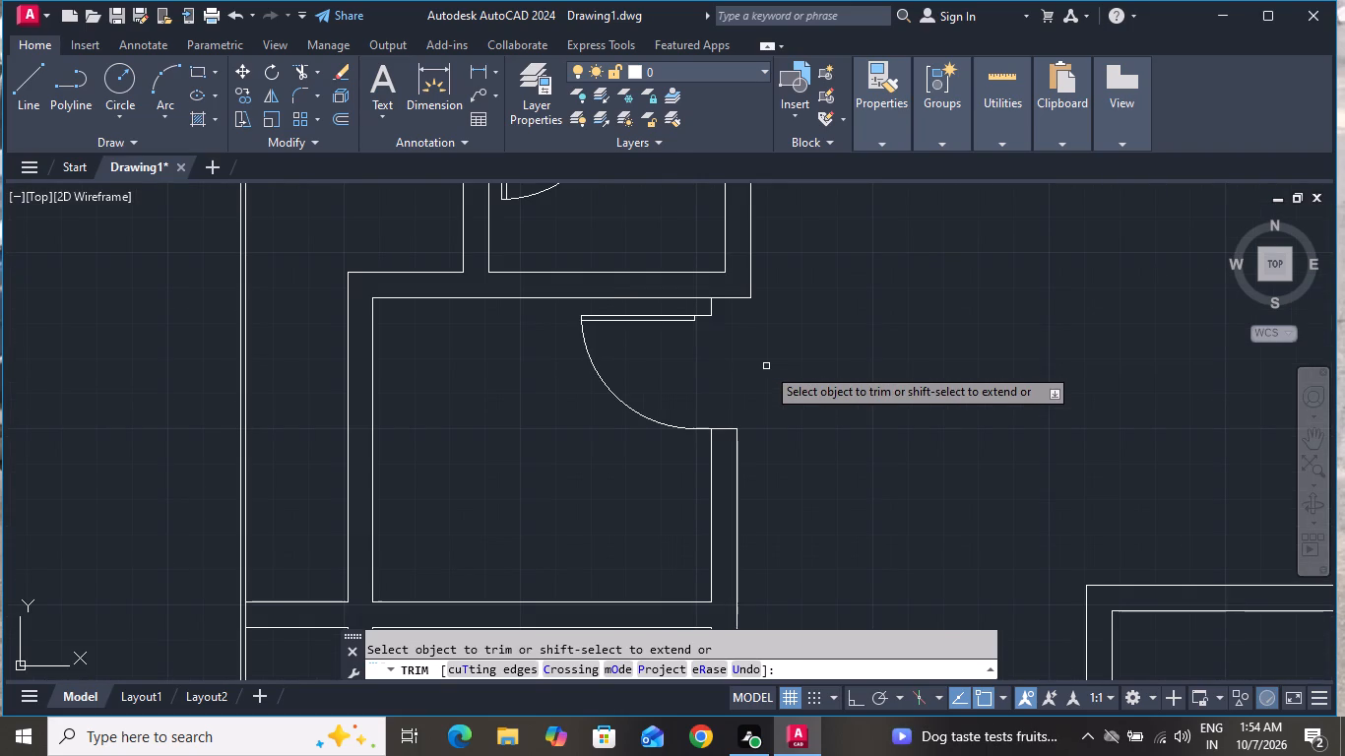
right_click(766, 366)
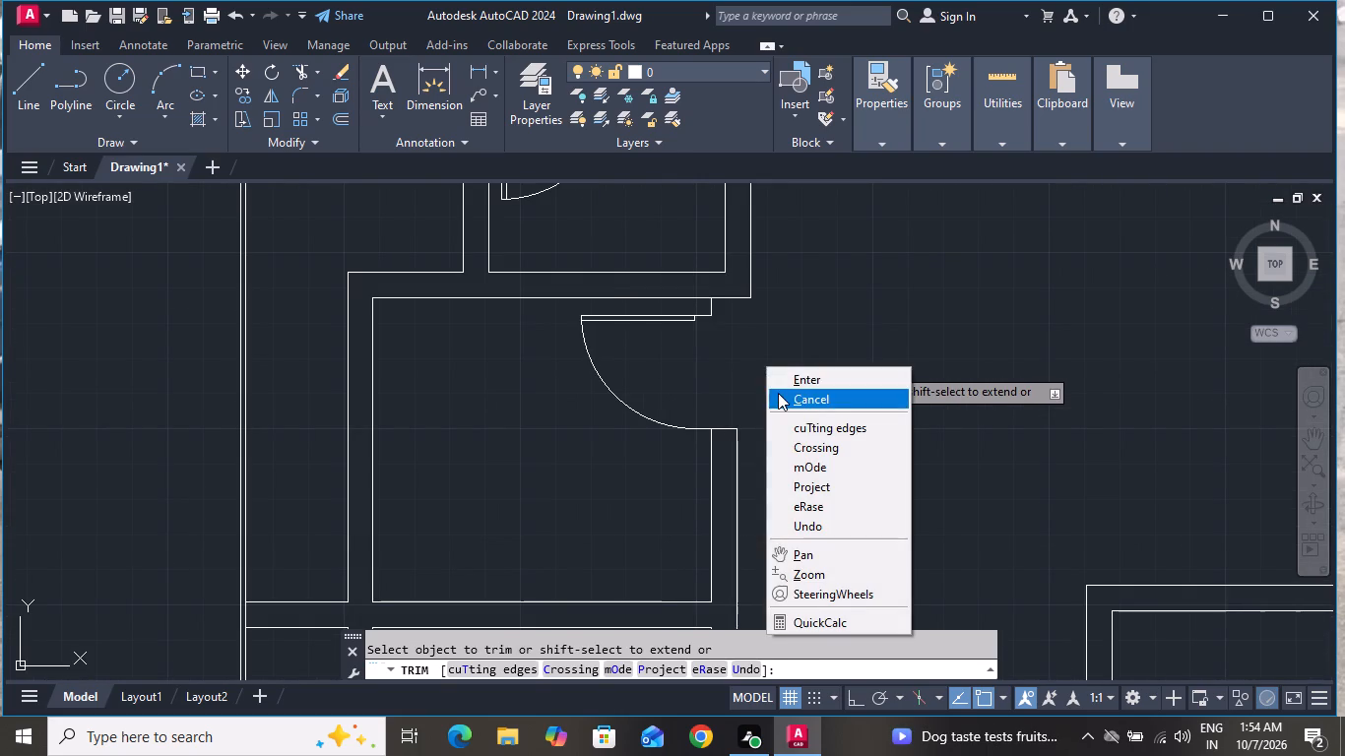
left_click(778, 393)
Examine the overall floor plan, checking the rooms, walls and fitted doors down to the lower rooms.
scroll(783, 647, "down", 2)
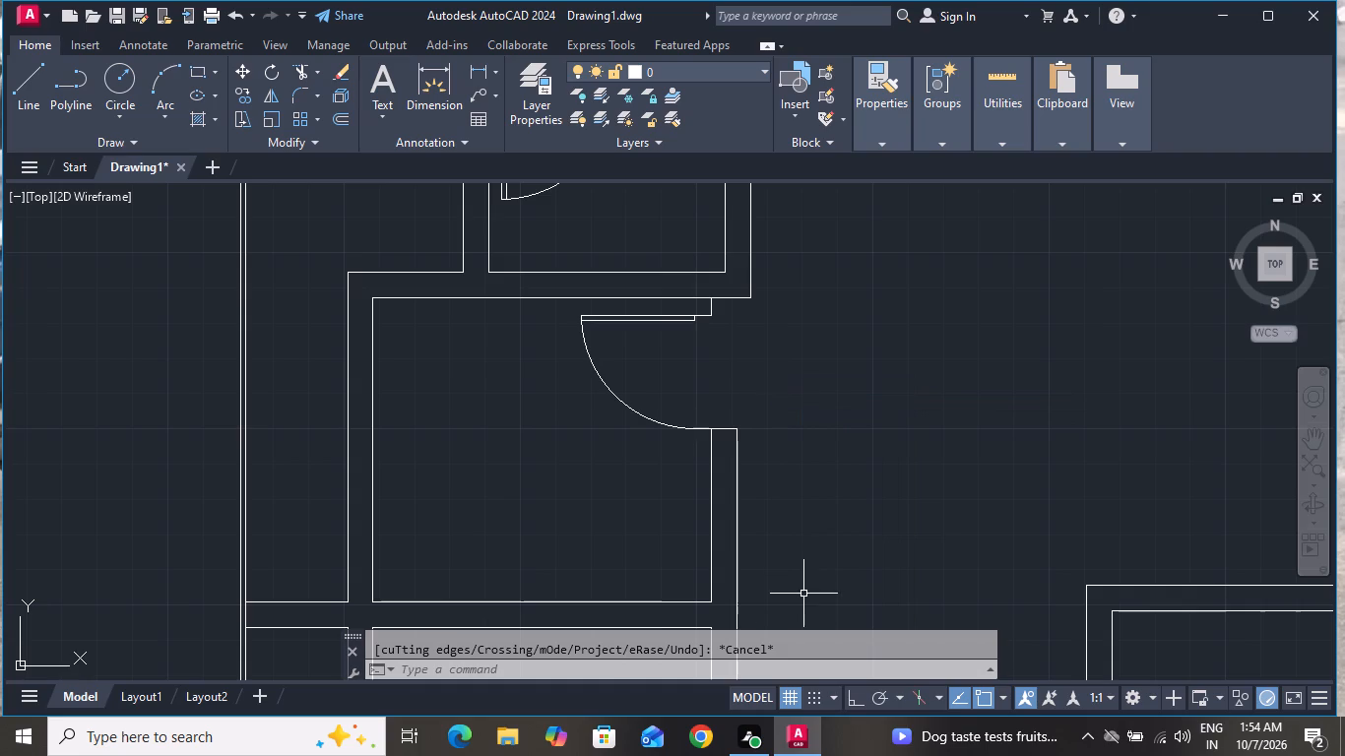
scroll(829, 132, "down", 3)
scroll(837, 225, "down", 3)
scroll(918, 183, "up", 2)
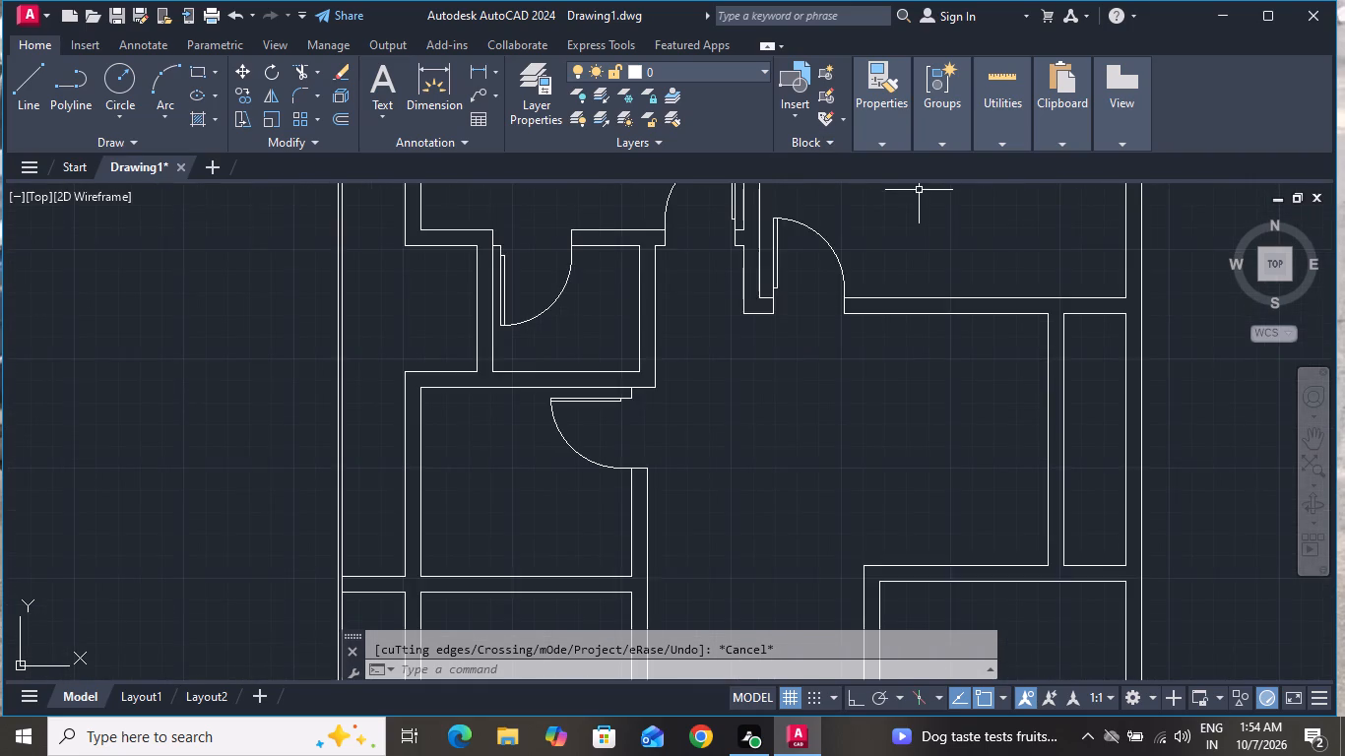
scroll(919, 190, "down", 4)
scroll(921, 194, "up", 1)
scroll(901, 295, "up", 1)
scroll(890, 346, "down", 3)
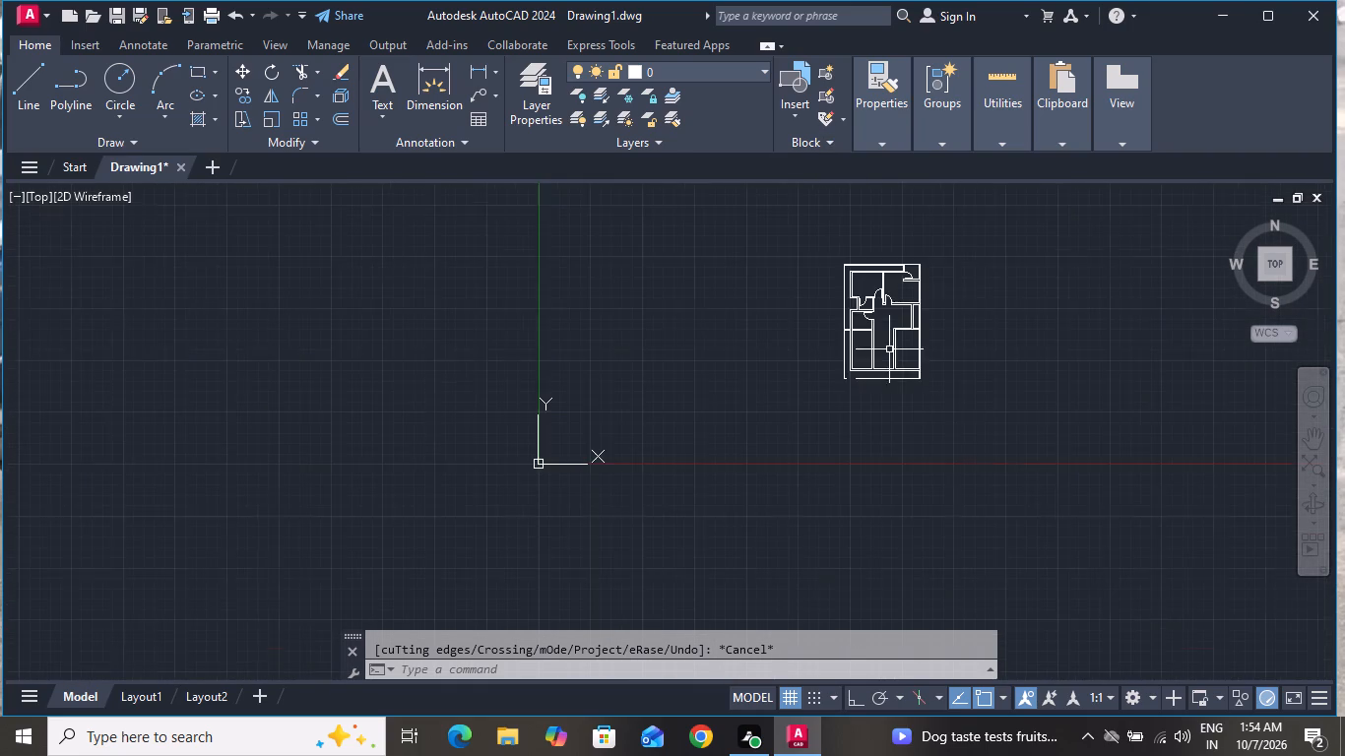
scroll(965, 259, "up", 2)
scroll(878, 368, "up", 2)
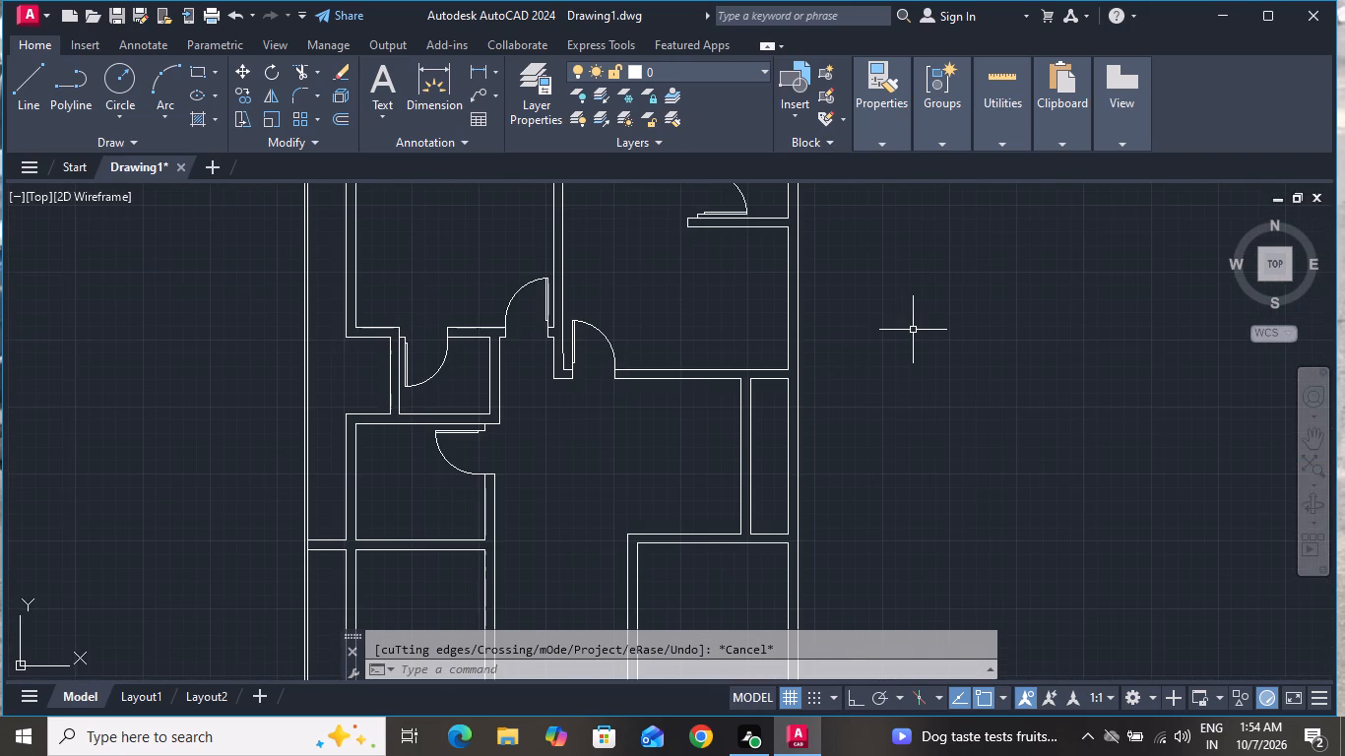
scroll(801, 406, "down", 2)
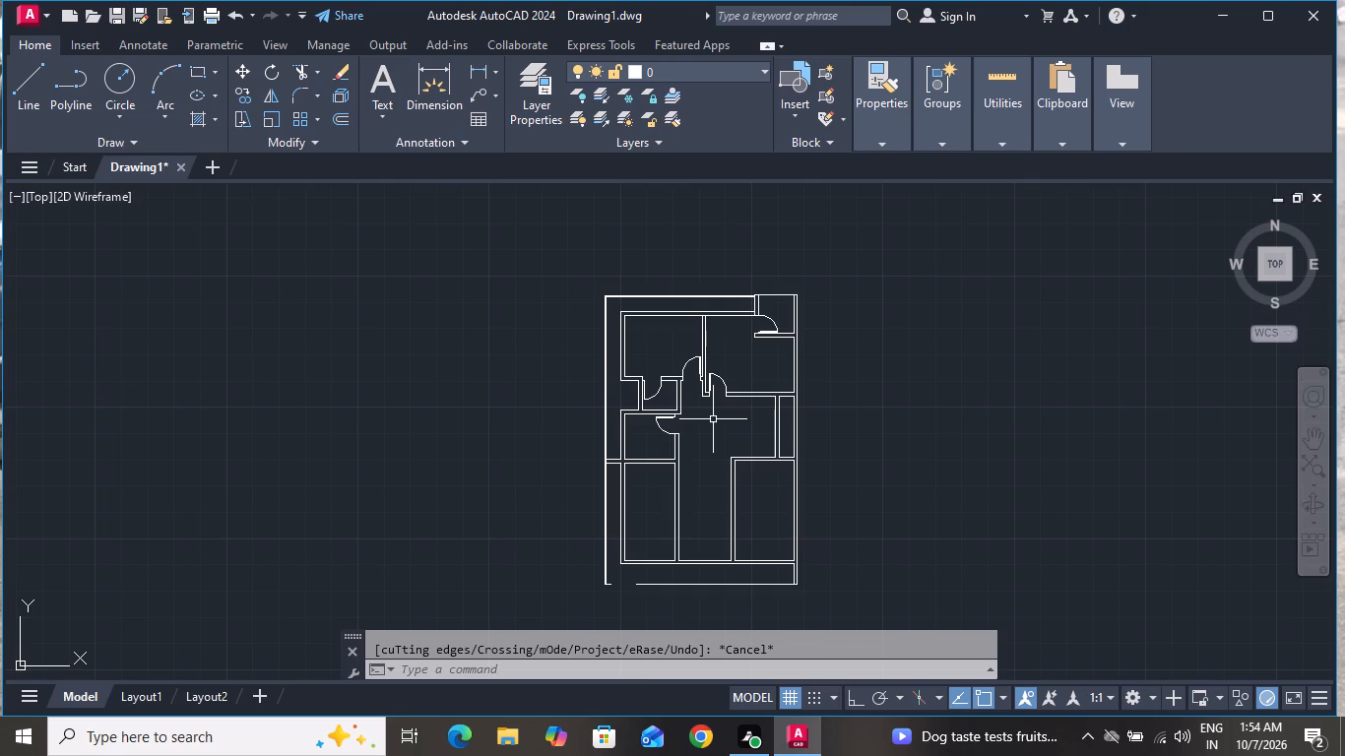
scroll(713, 416, "up", 2)
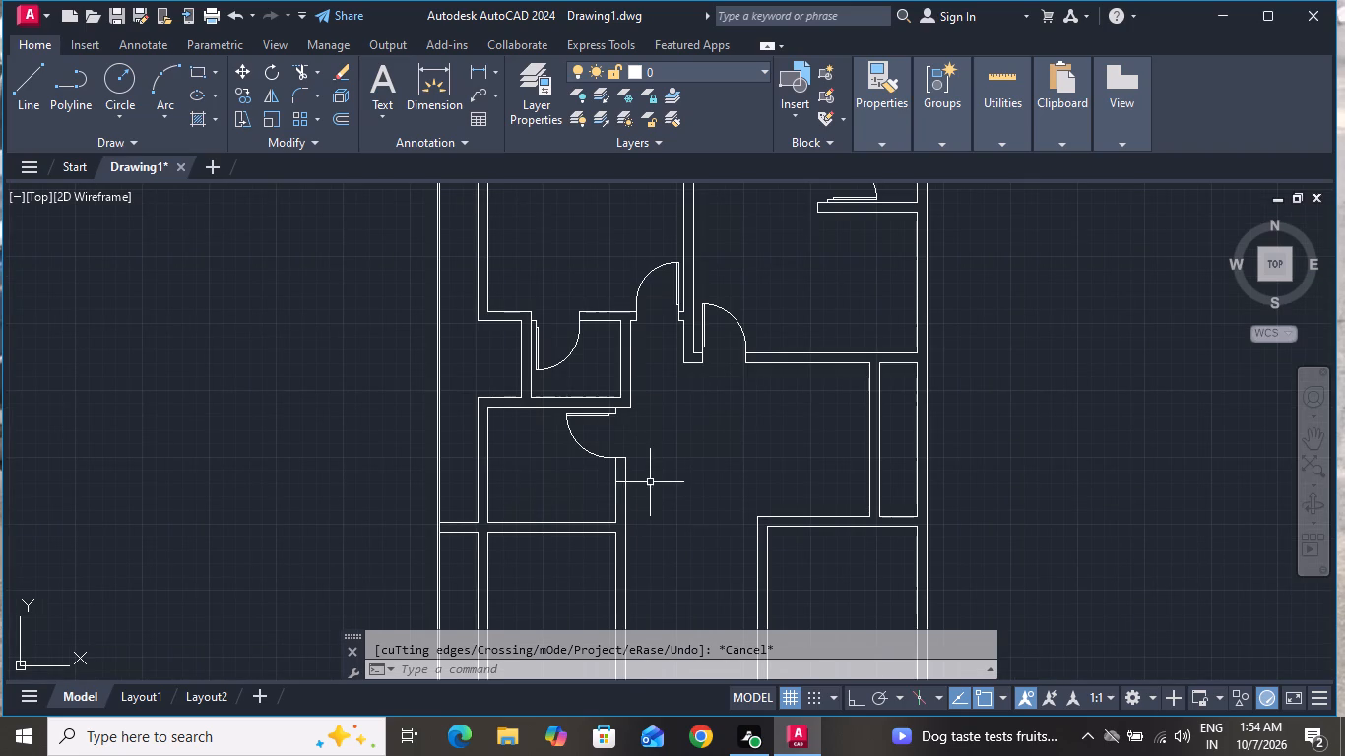
scroll(681, 483, "down", 2)
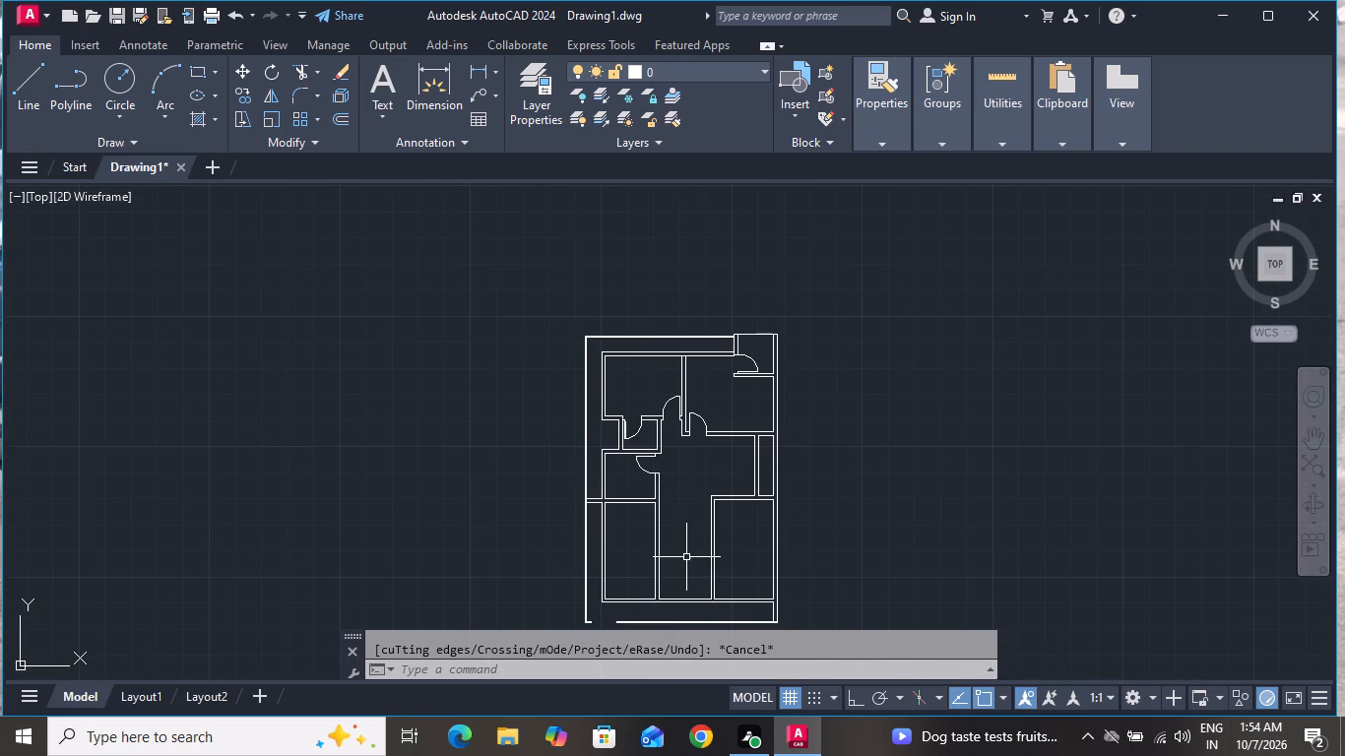
scroll(686, 556, "up", 1)
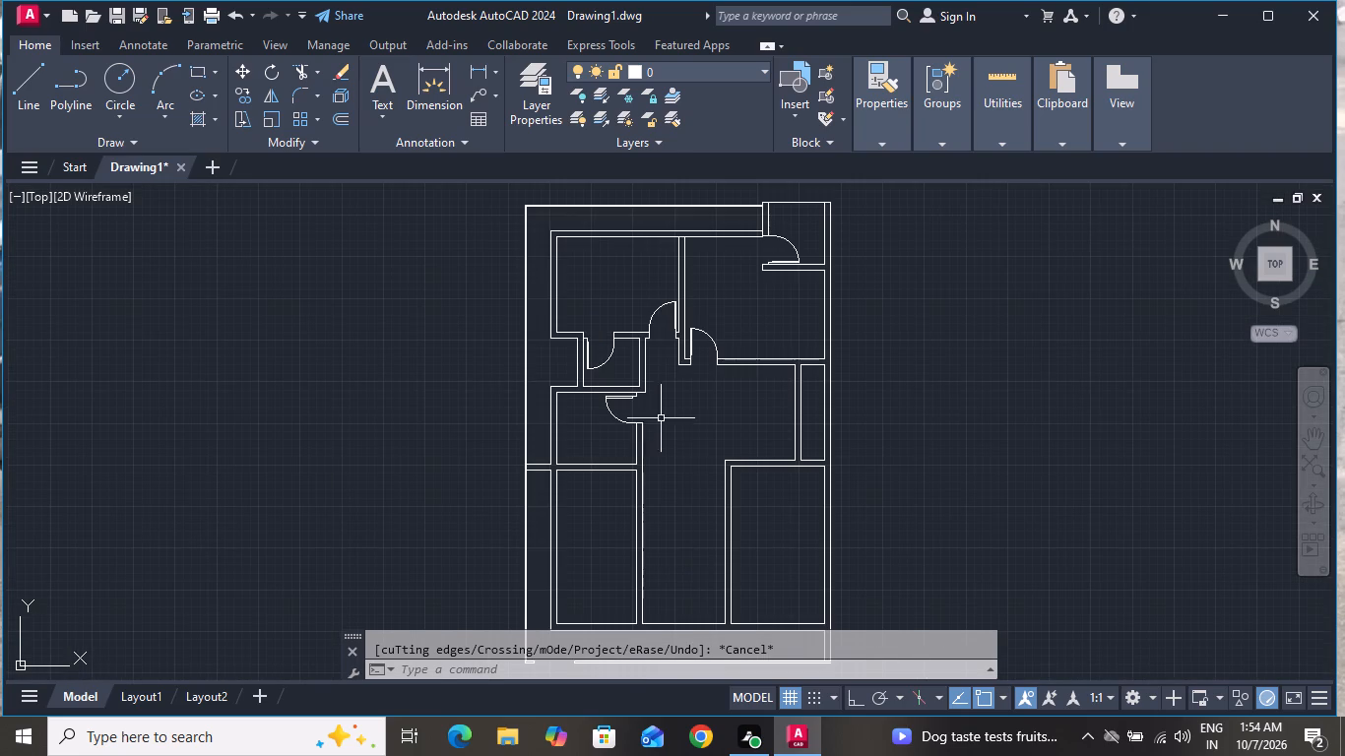
scroll(602, 261, "up", 1)
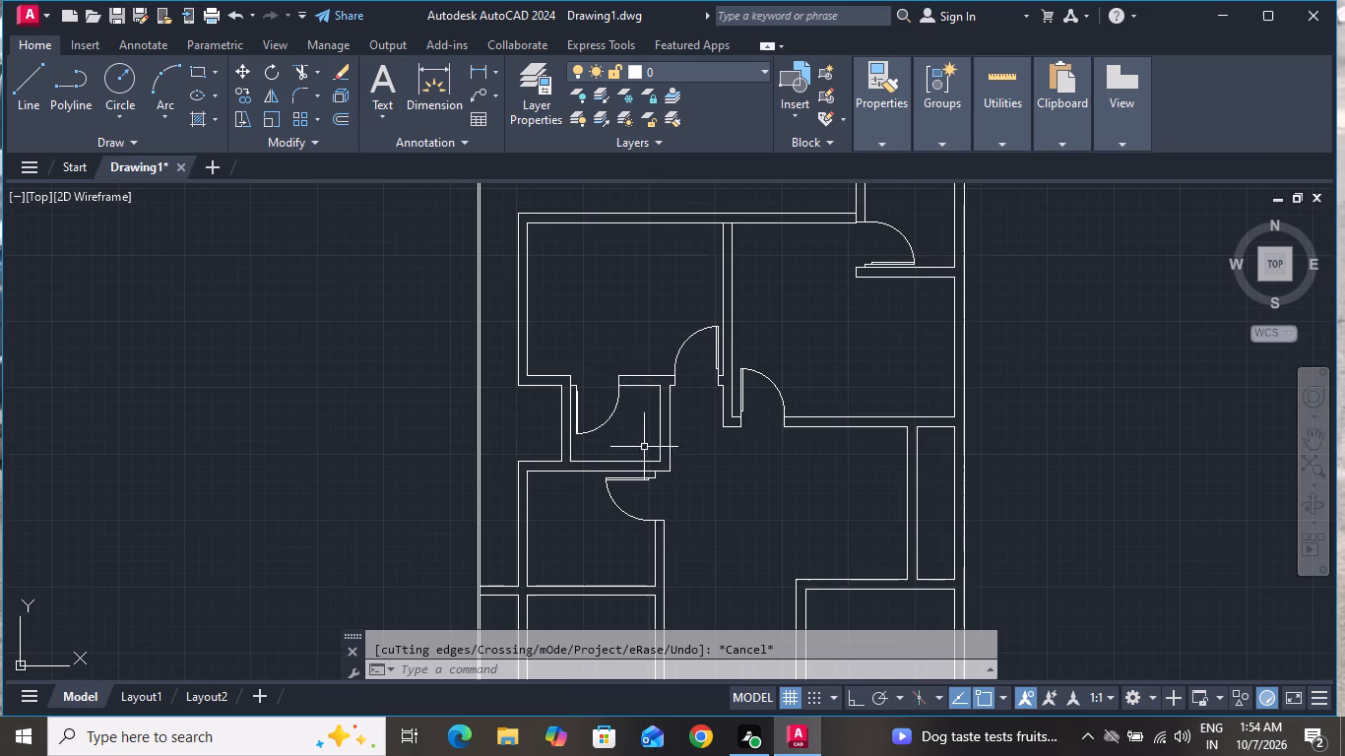
scroll(644, 461, "down", 1)
scroll(659, 559, "up", 1)
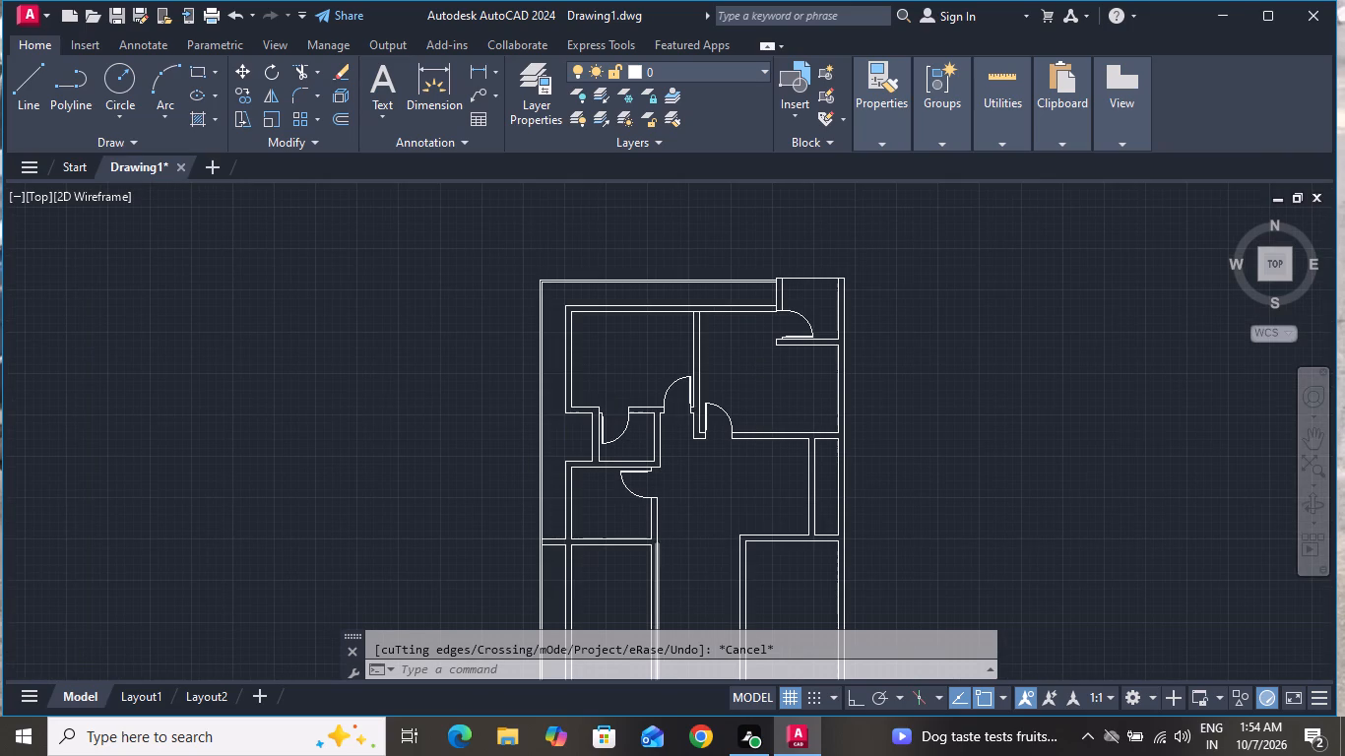
scroll(659, 559, "down", 1)
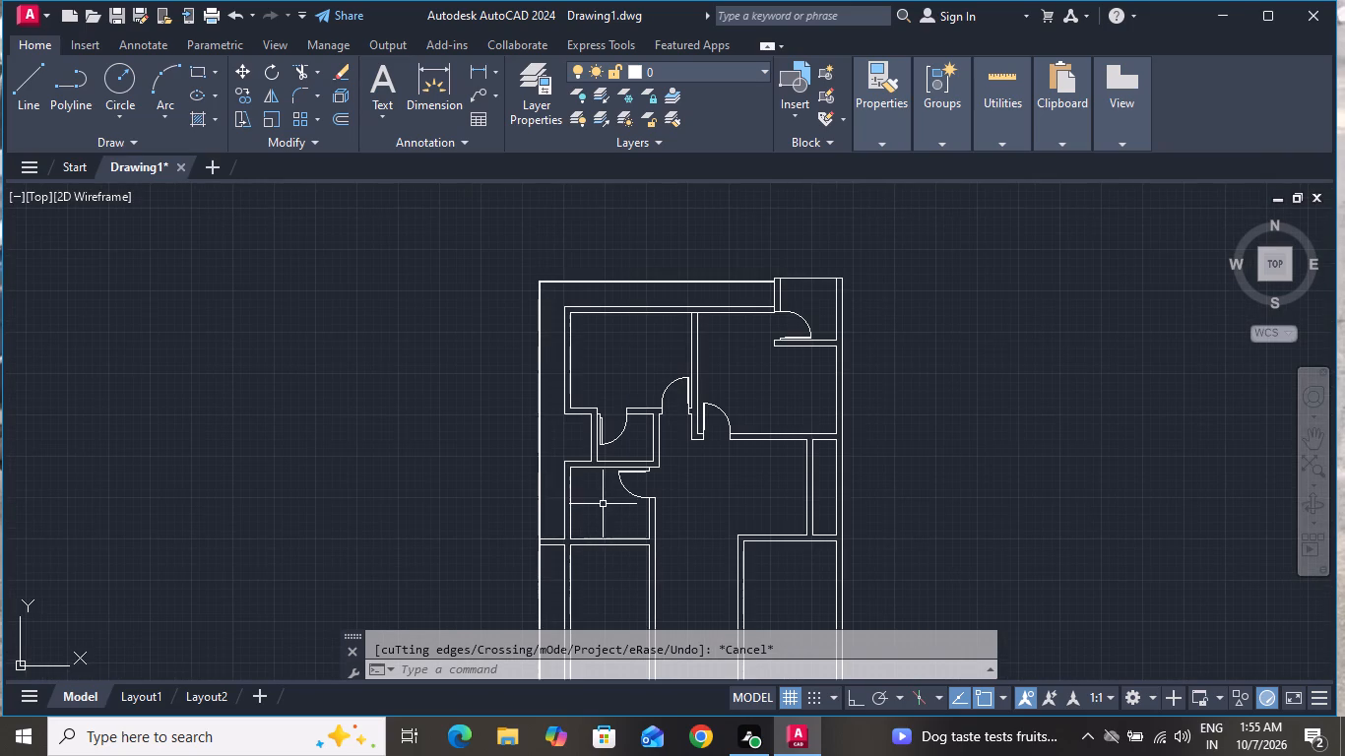
scroll(603, 493, "up", 5)
scroll(603, 493, "down", 4)
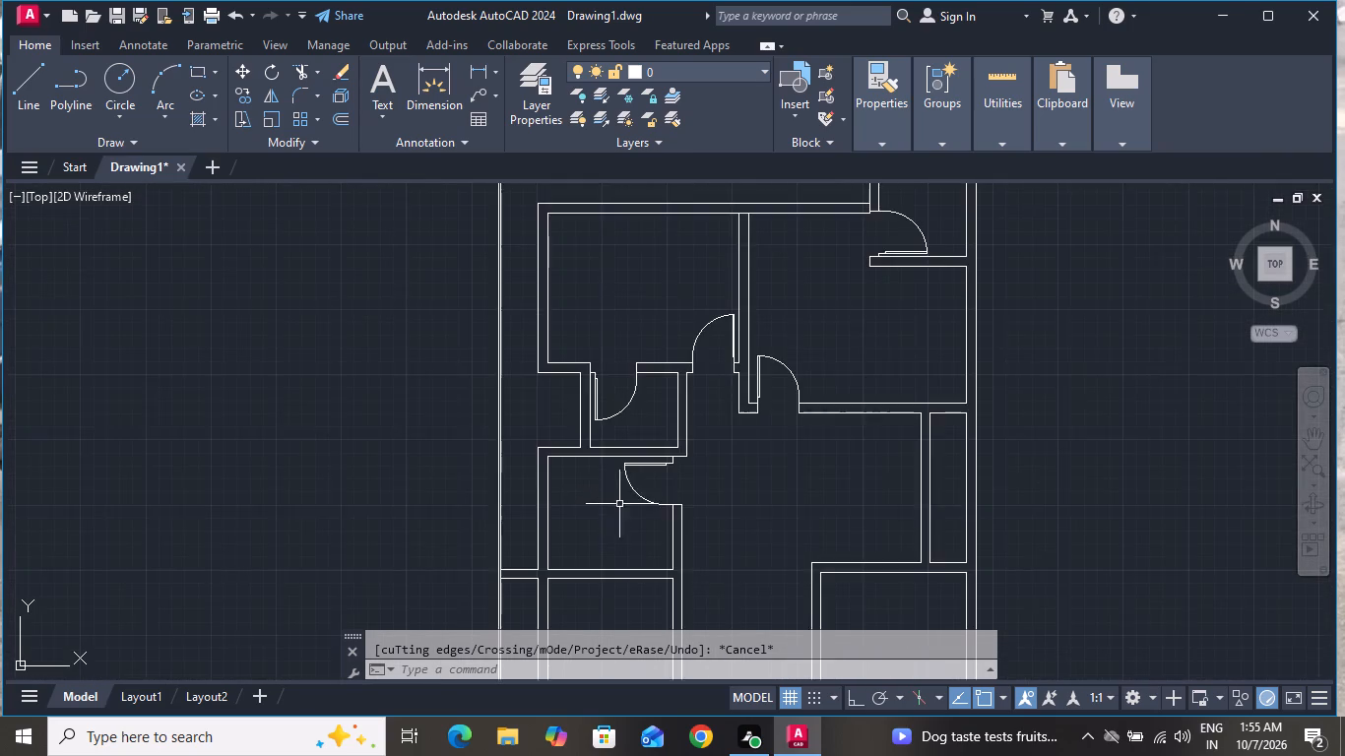
scroll(631, 500, "down", 3)
scroll(608, 566, "up", 3)
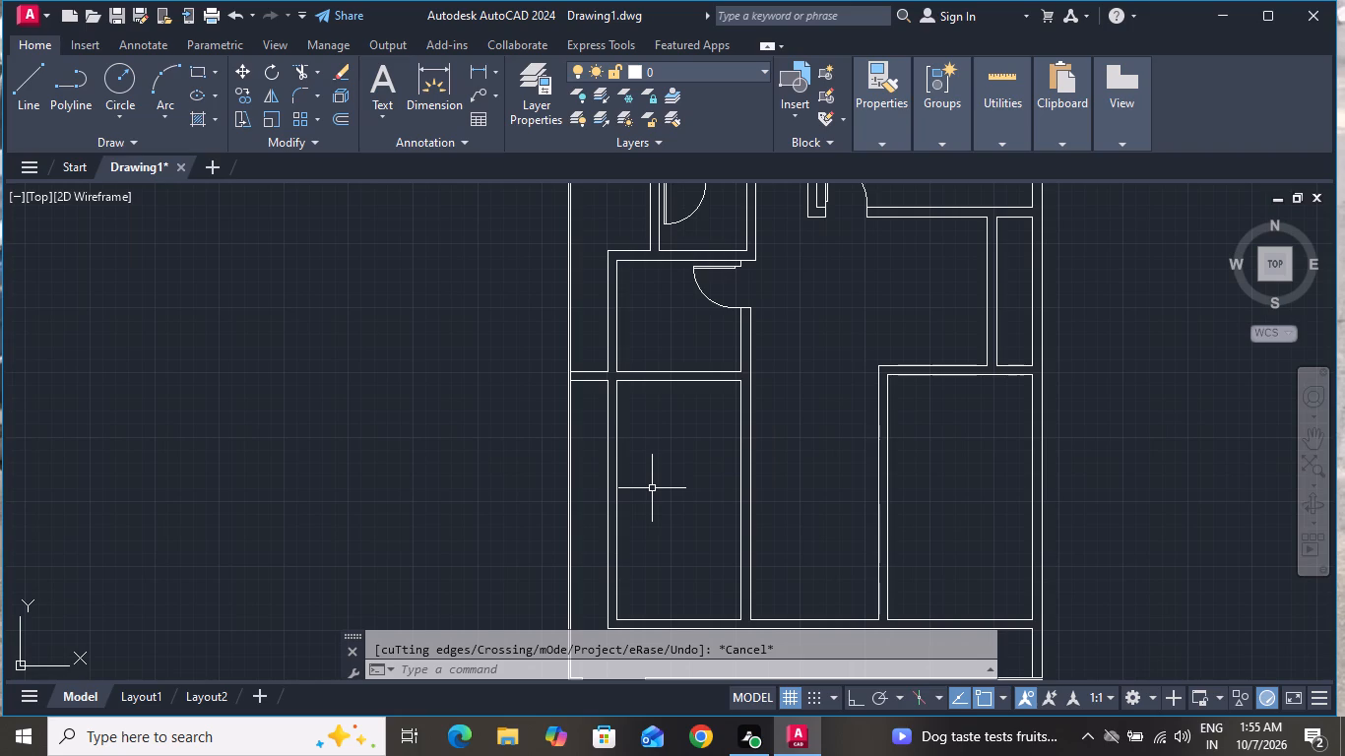
Extend the lower-left room's top inner wall line across the left wall to the wall's outer face.
type("ex")
key("space")
key("space")
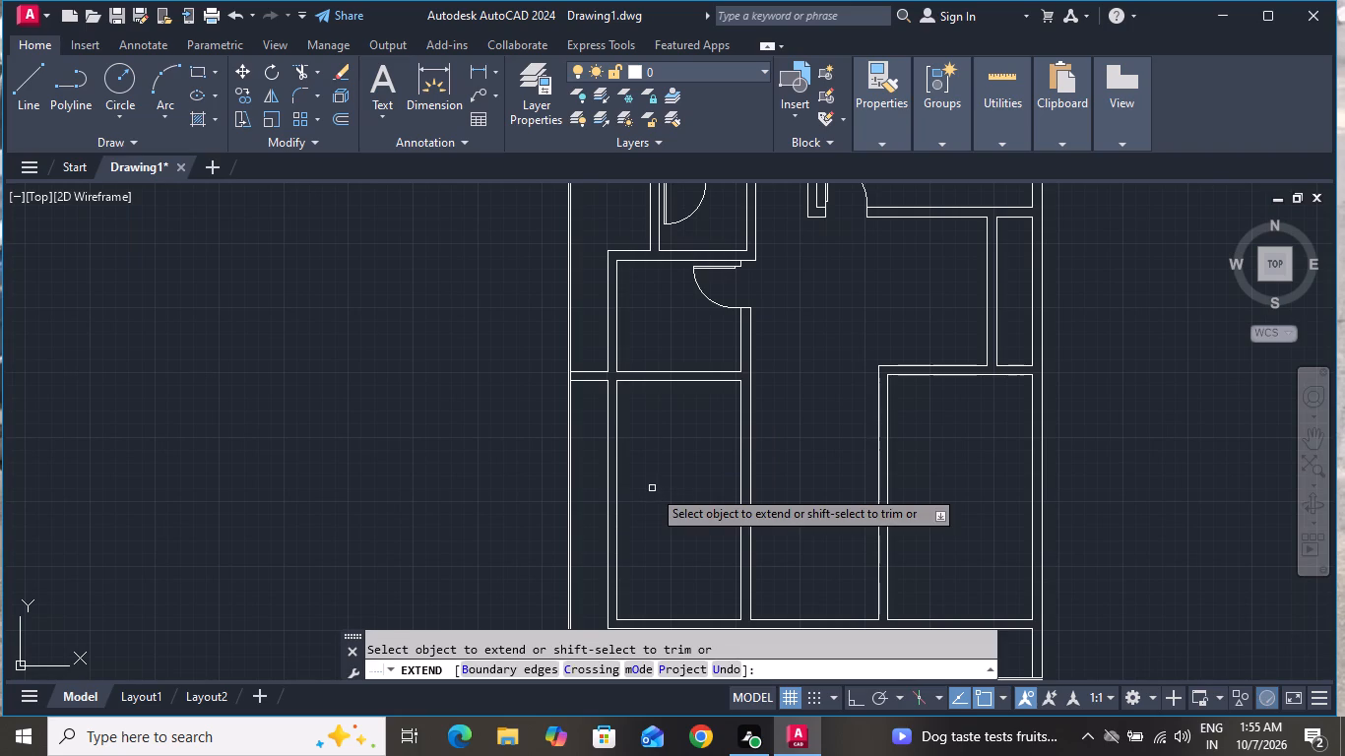
scroll(630, 362, "up", 1)
scroll(630, 362, "down", 1)
scroll(630, 362, "up", 2)
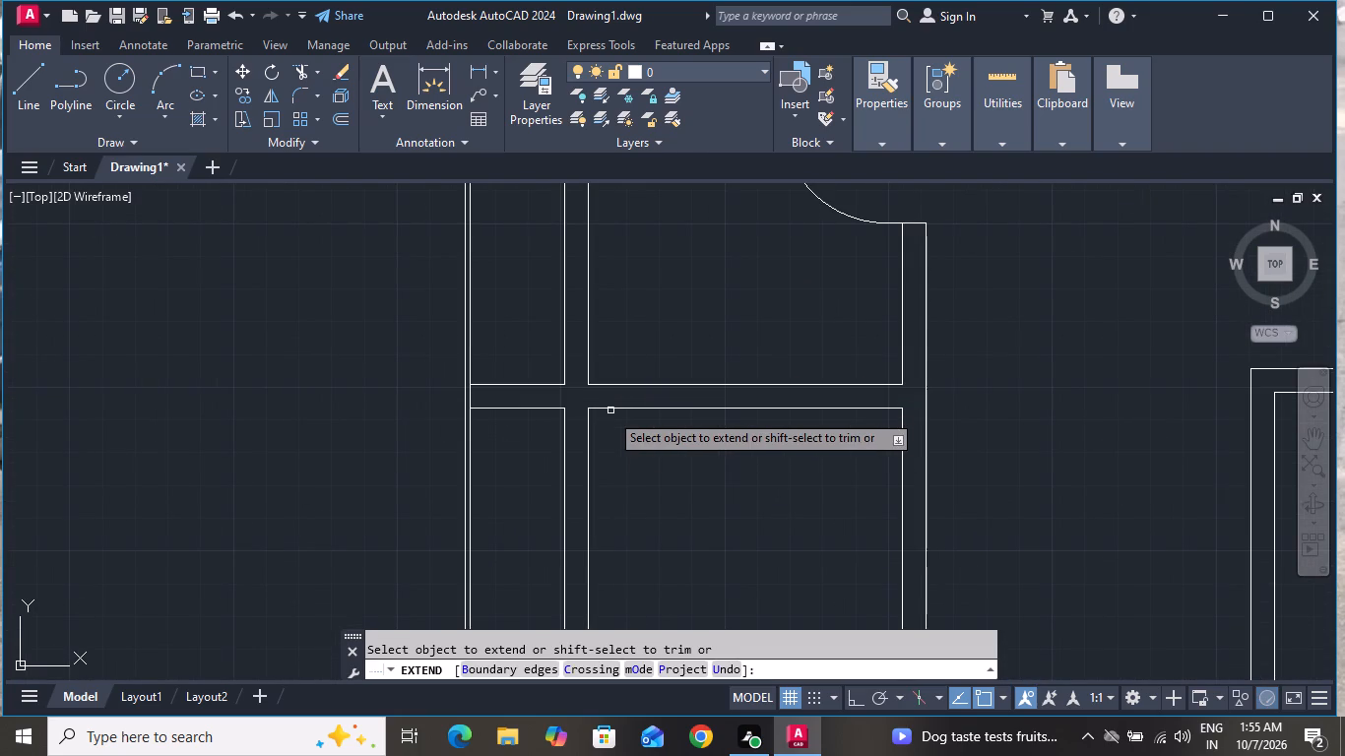
left_click(595, 407)
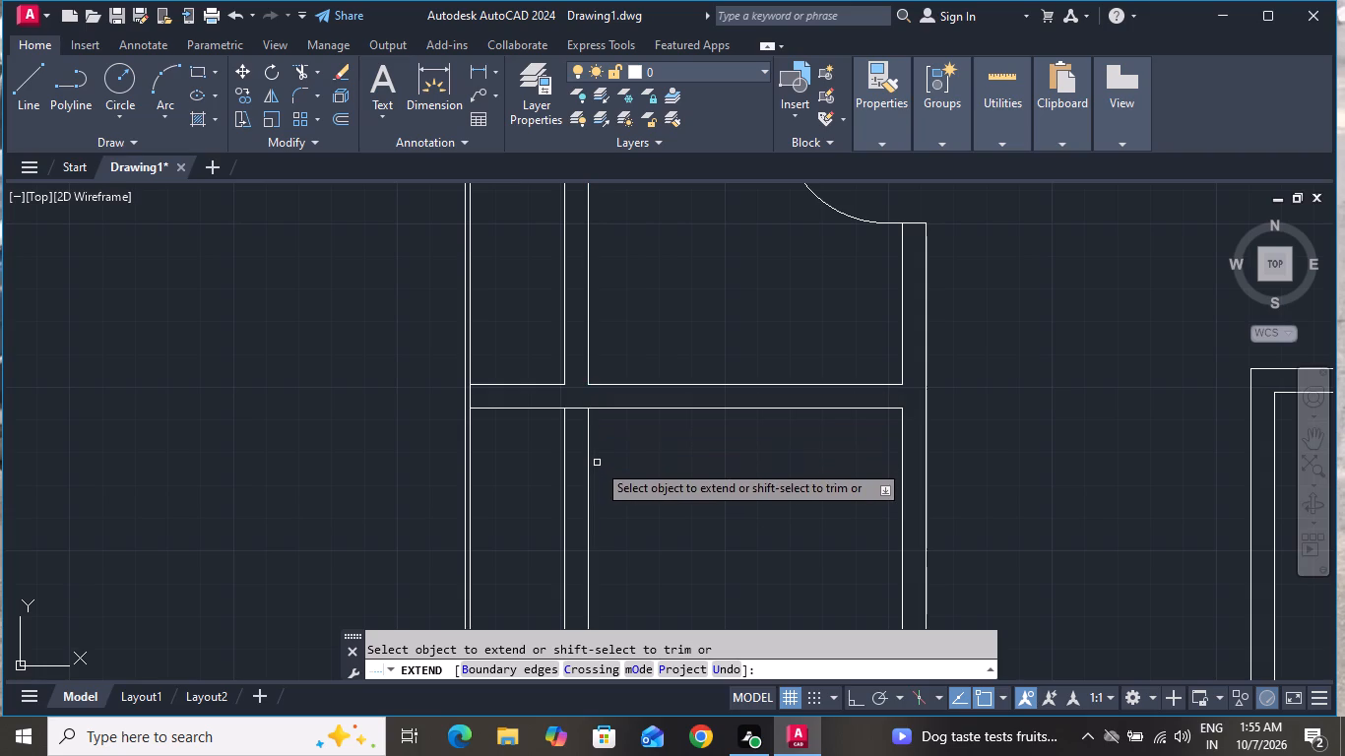
key("Escape")
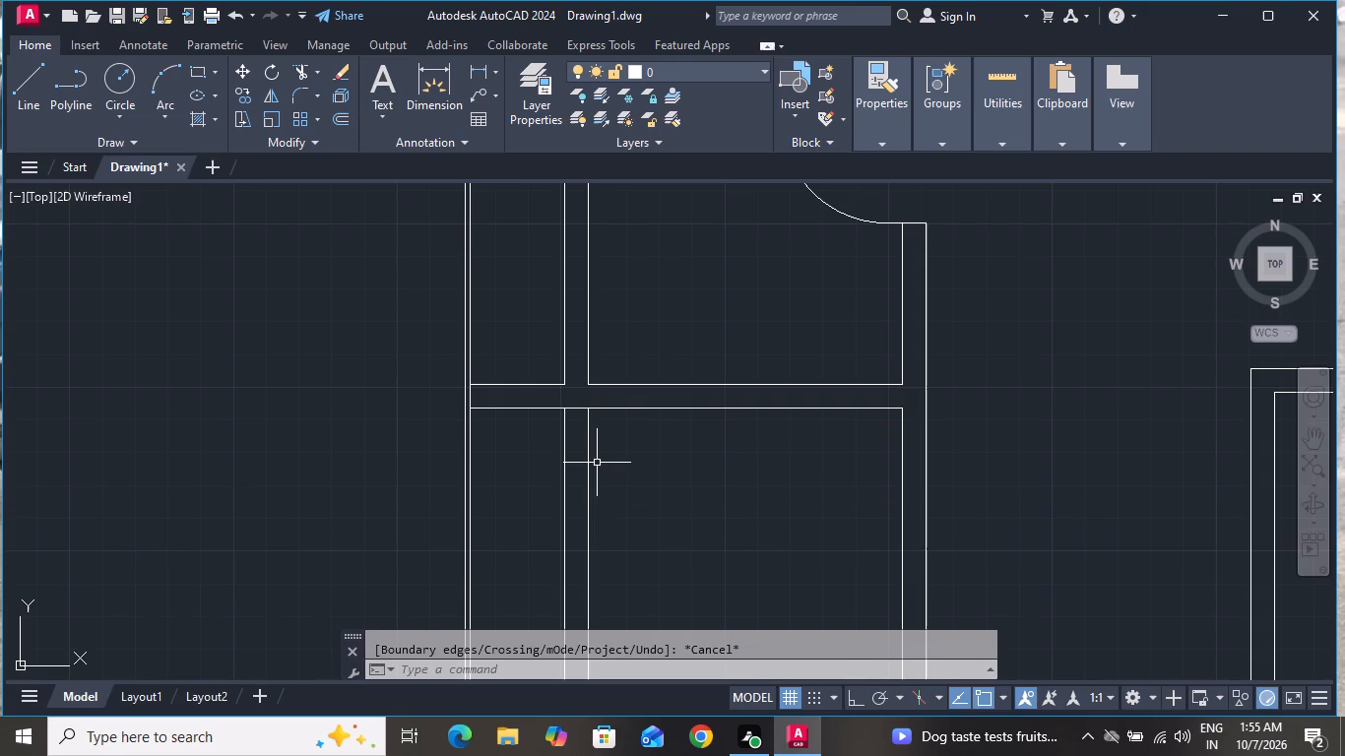
Trim away both lines of the lower-left room's left wall below its top wall.
type("tr")
key("space")
key("space")
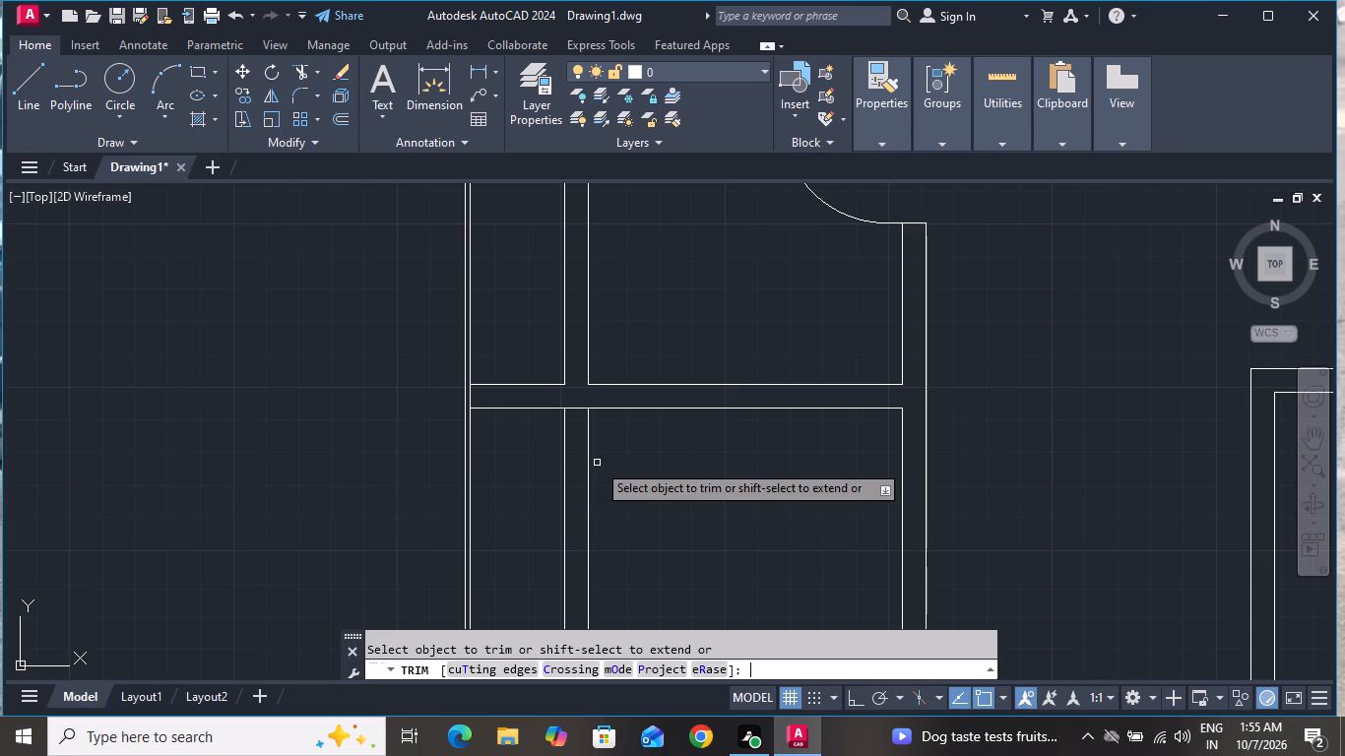
left_click(598, 457)
left_click(551, 514)
scroll(605, 396, "down", 3)
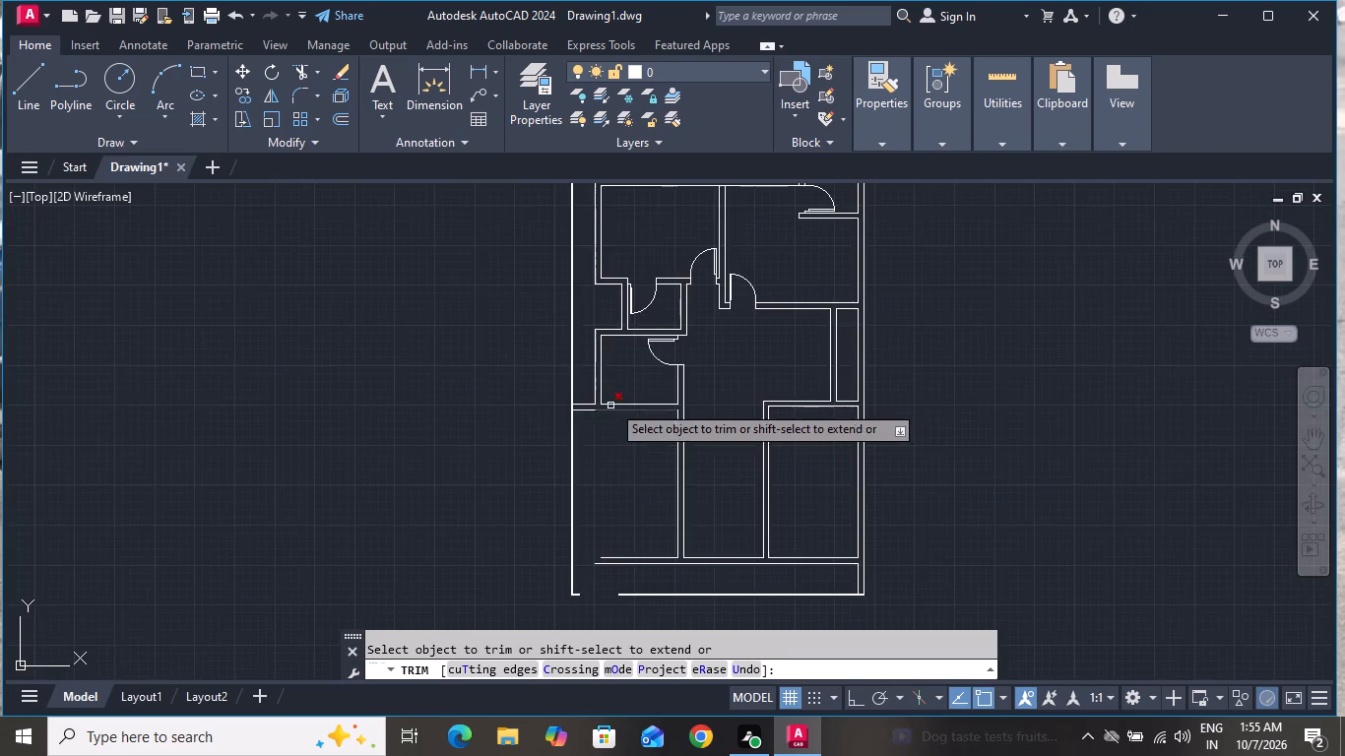
scroll(632, 395, "down", 1)
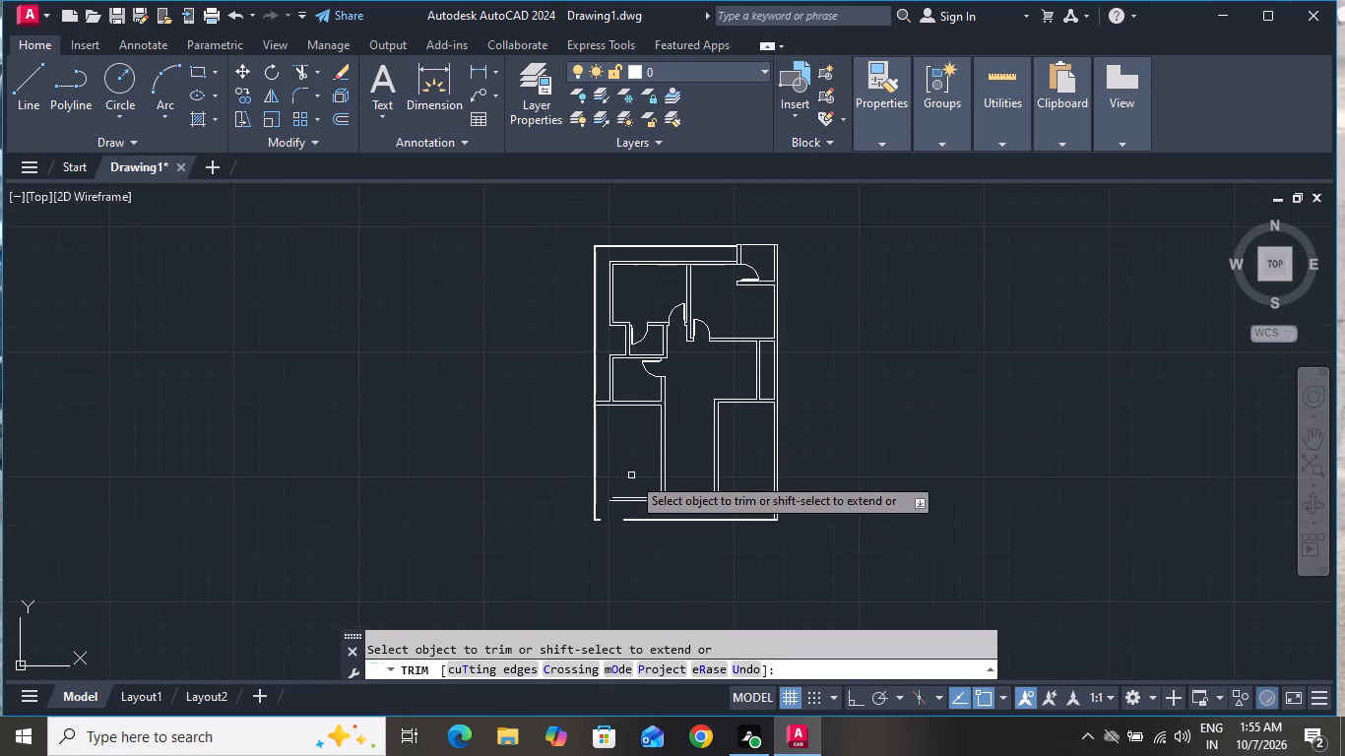
left_click(633, 475)
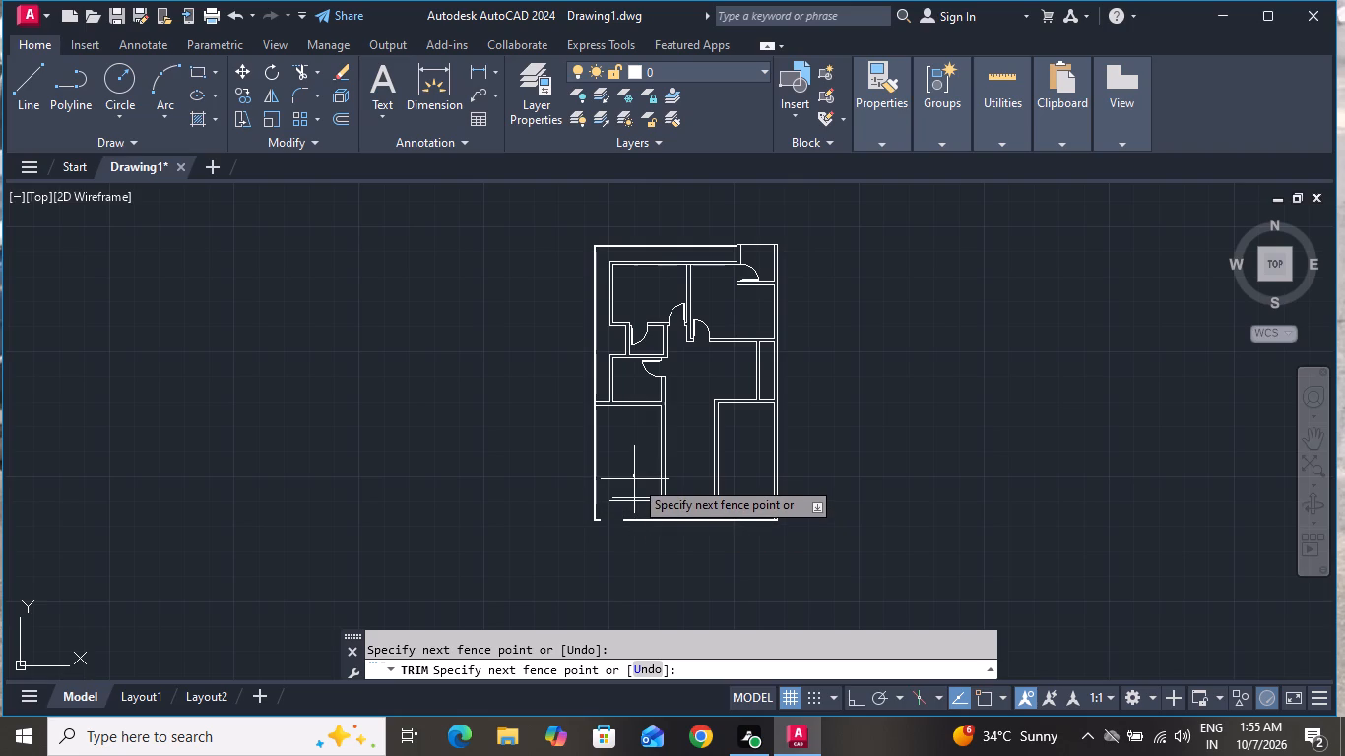
key("Escape")
Extend the inner line of the lower-left room's right wall down to the outer line of the bottom wall.
key("e")
type("x")
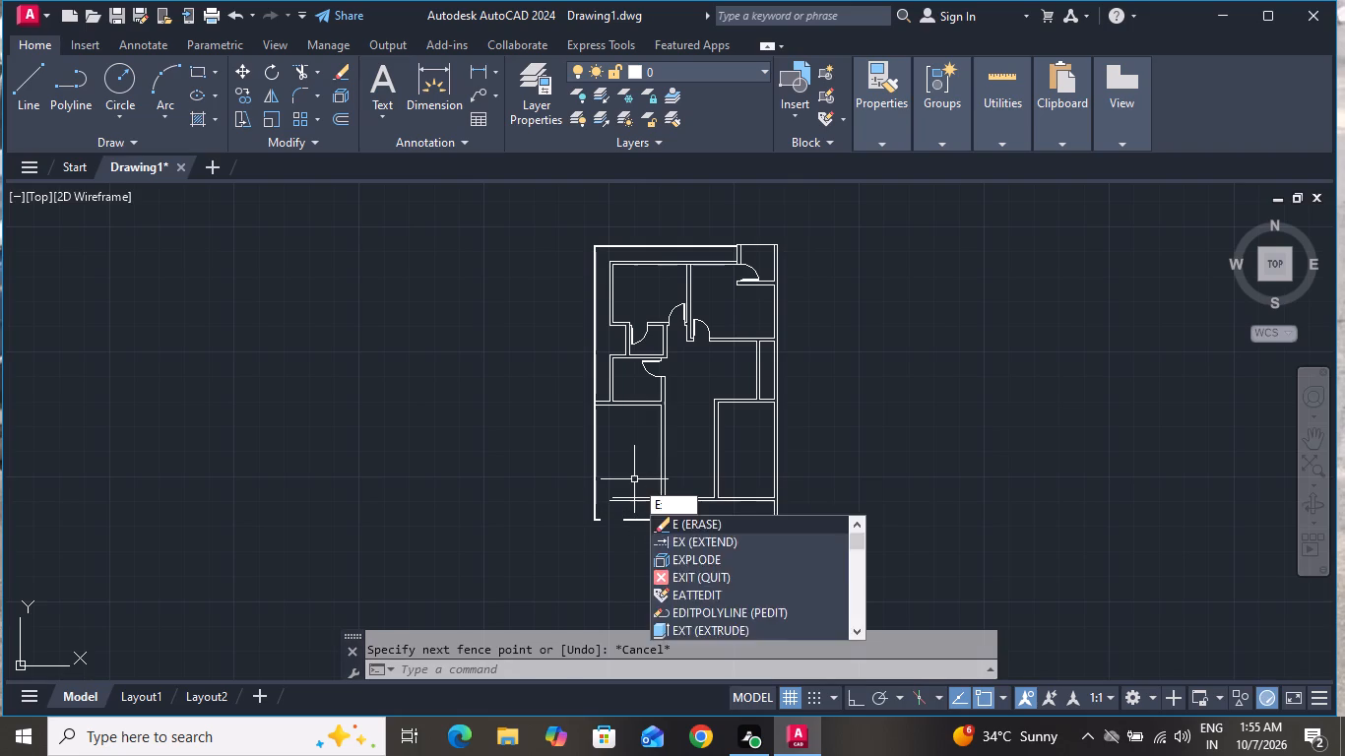
key("space")
key("space")
scroll(701, 509, "up", 2)
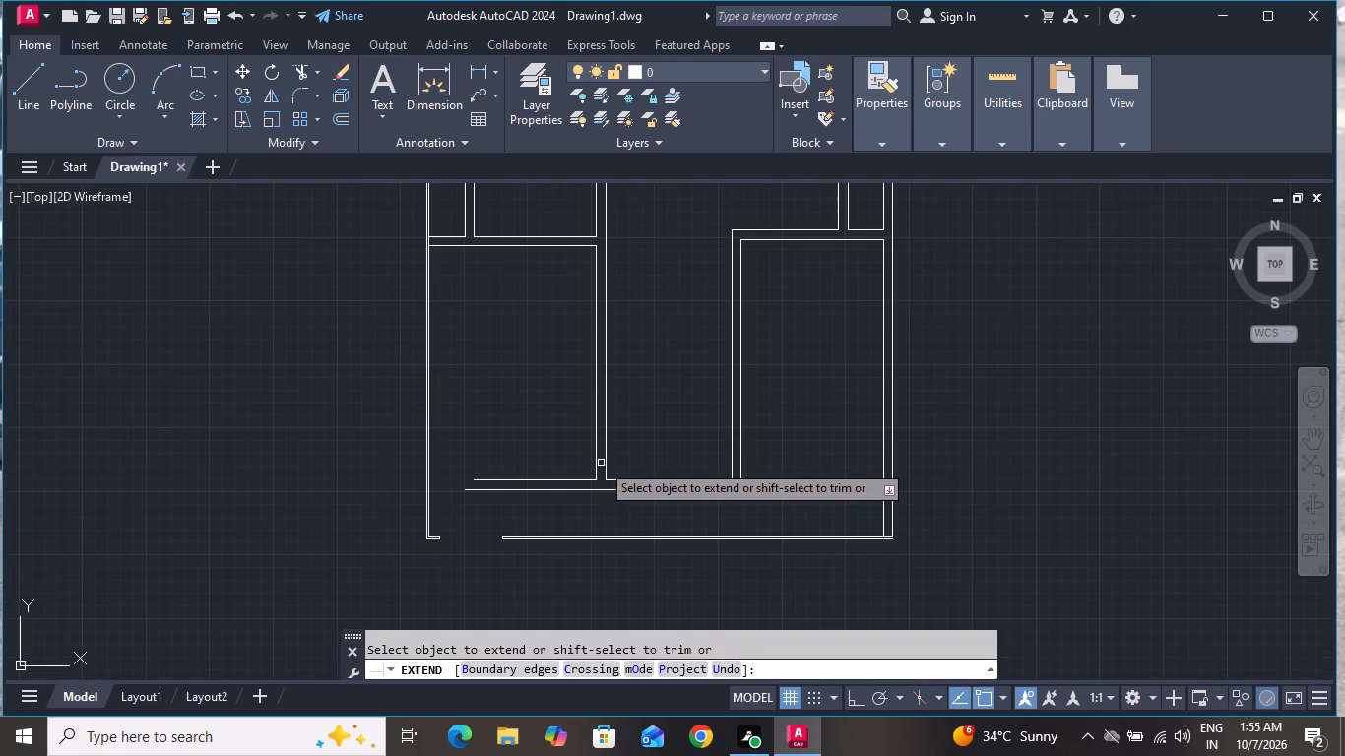
left_click(595, 462)
scroll(585, 483, "up", 3)
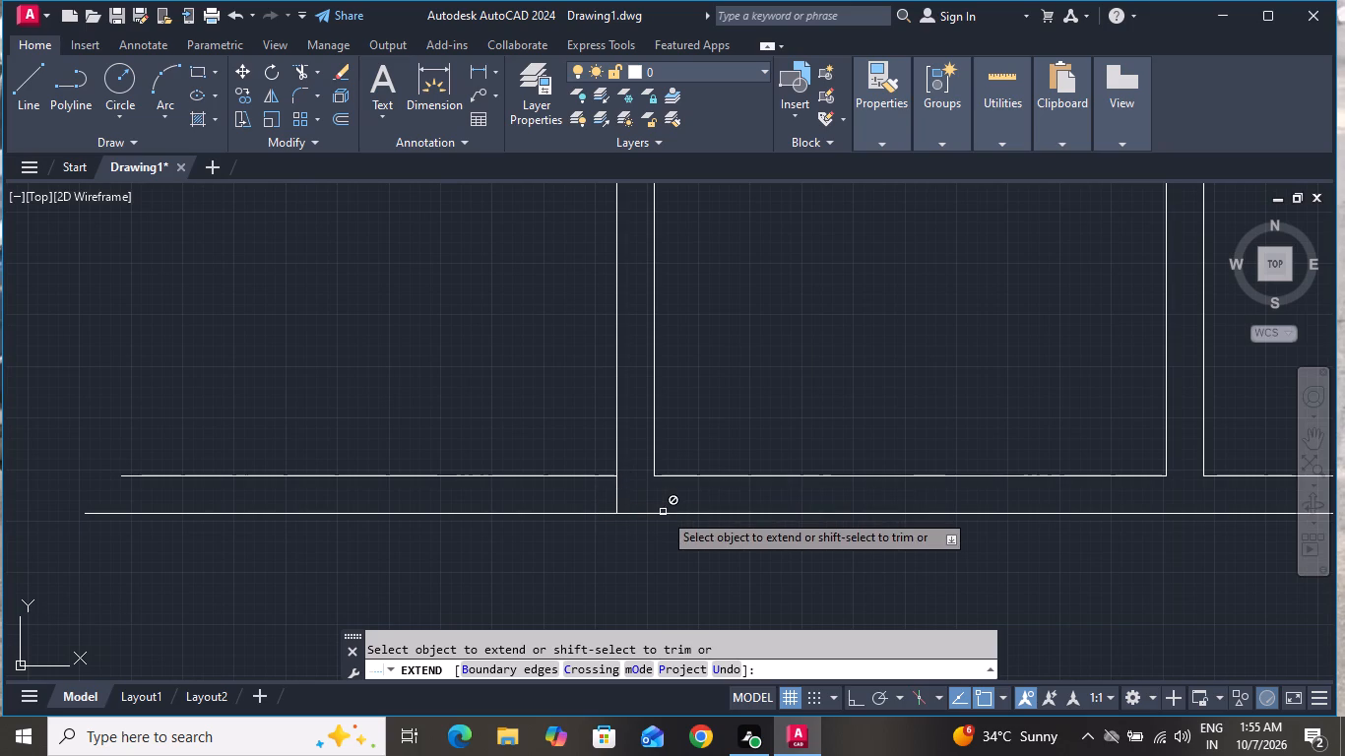
key("Escape")
Trim away both bottom wall lines of the lower-left room up to its right wall.
type("tr")
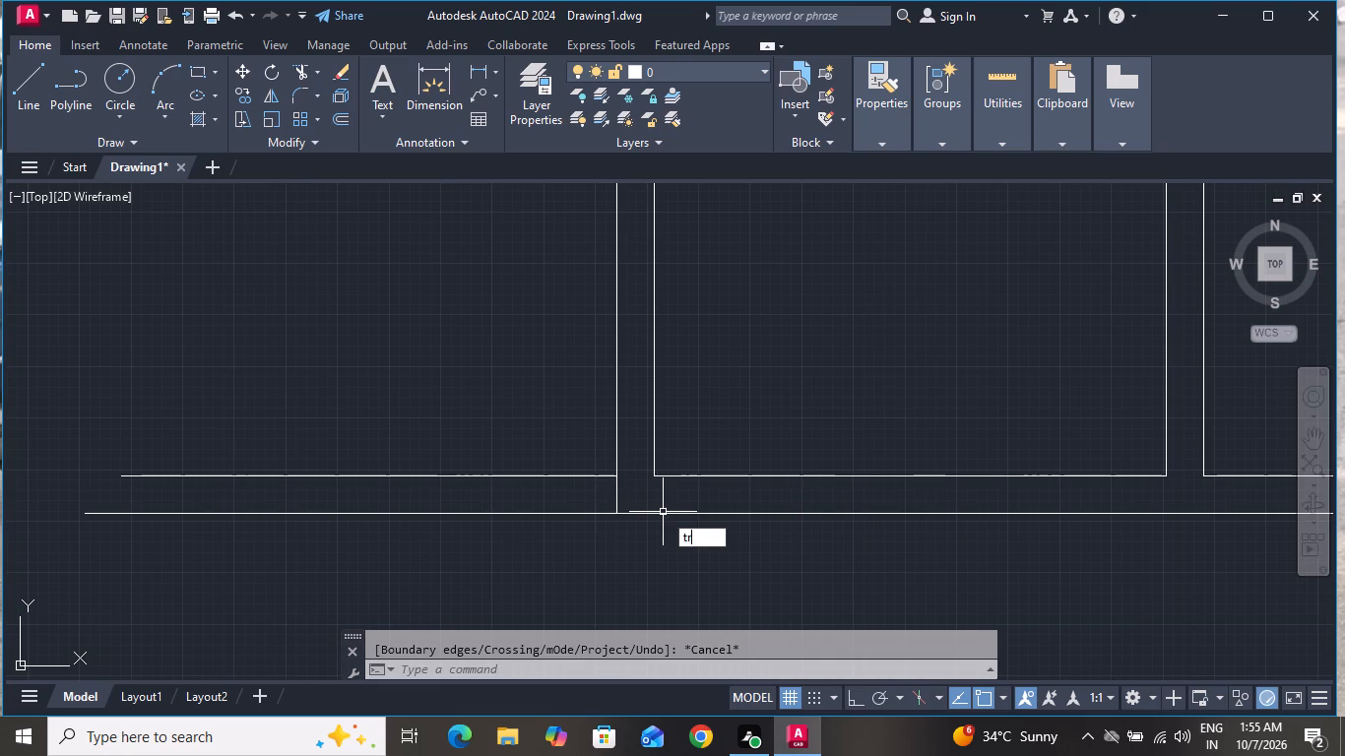
key("space")
key("space")
left_click(482, 398)
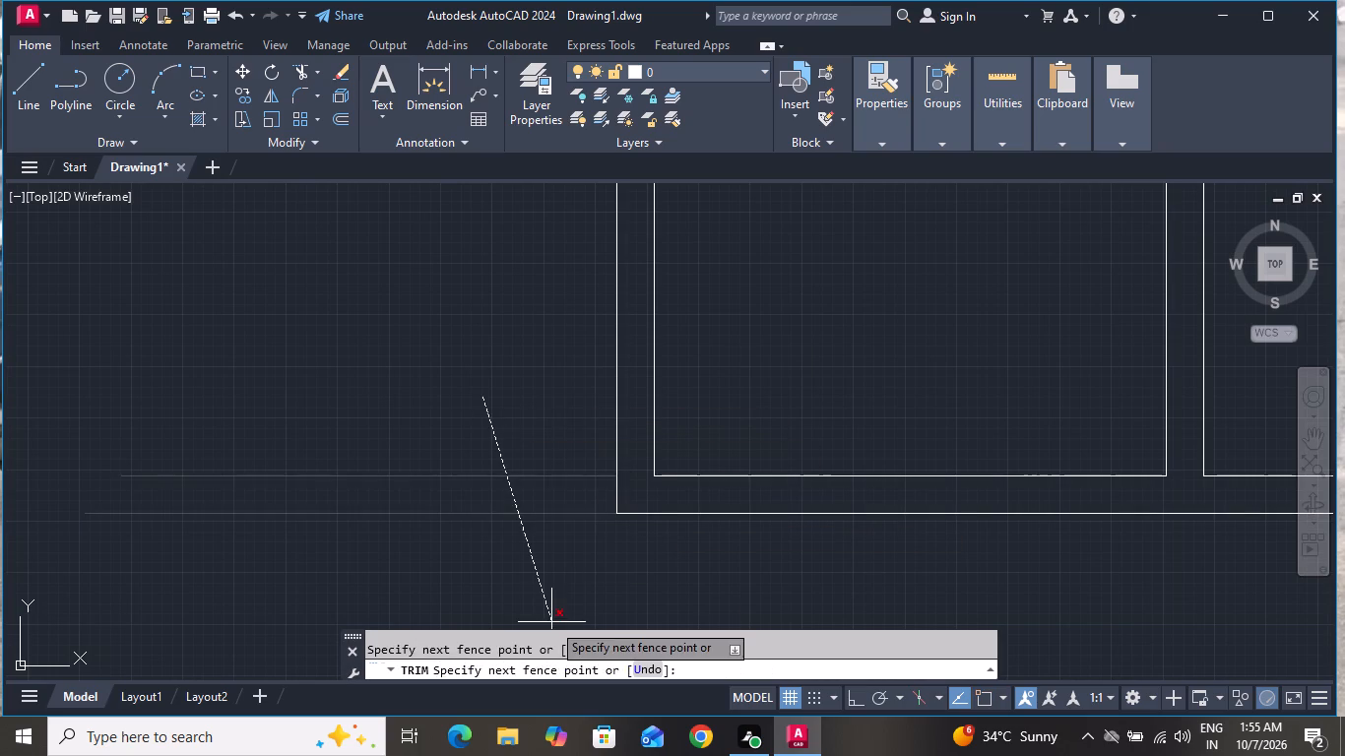
left_click(543, 588)
scroll(560, 479, "down", 3)
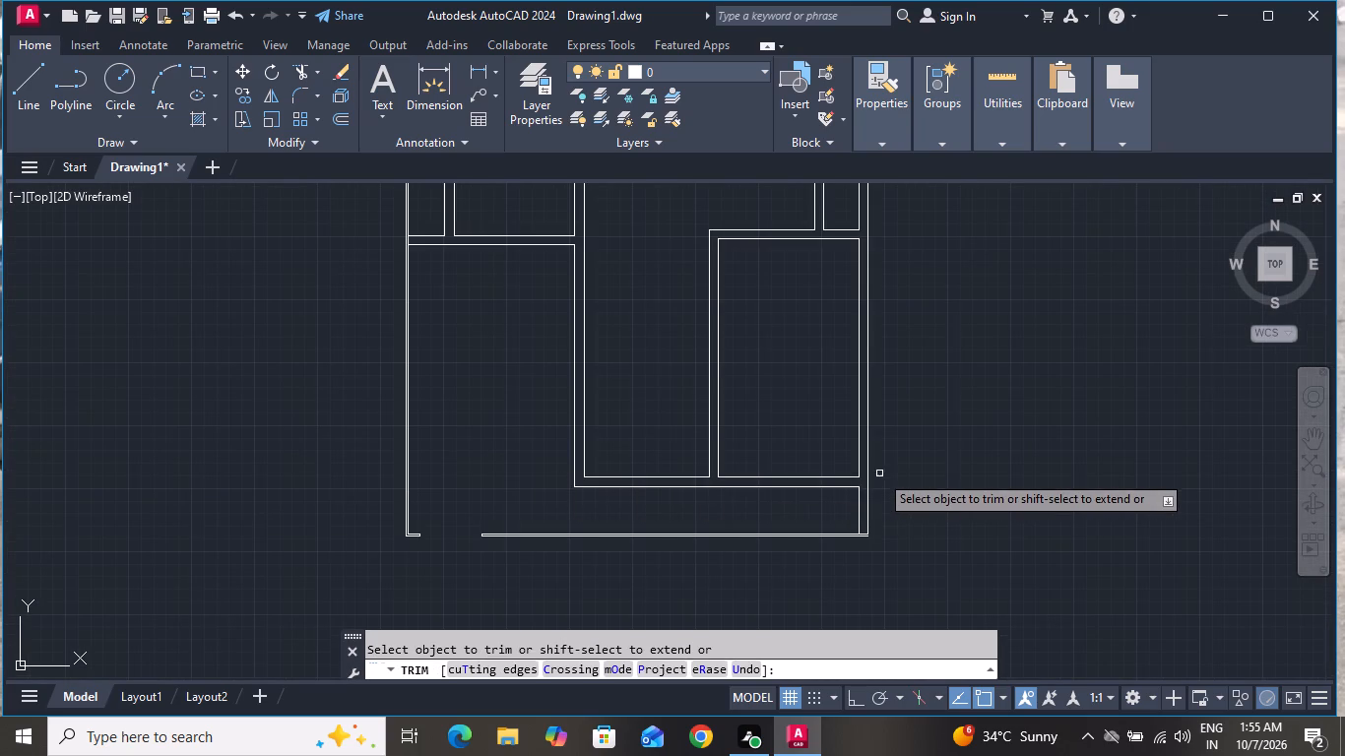
right_click(908, 472)
left_click(1010, 228)
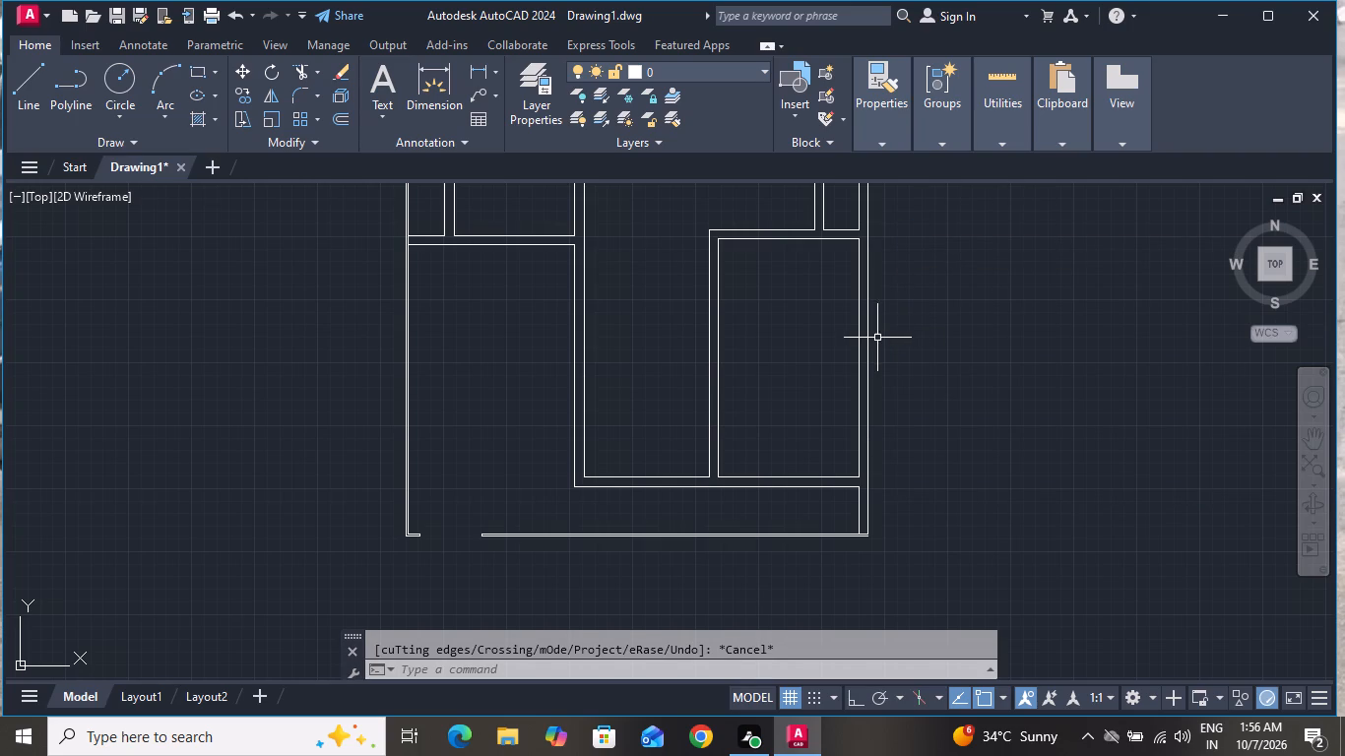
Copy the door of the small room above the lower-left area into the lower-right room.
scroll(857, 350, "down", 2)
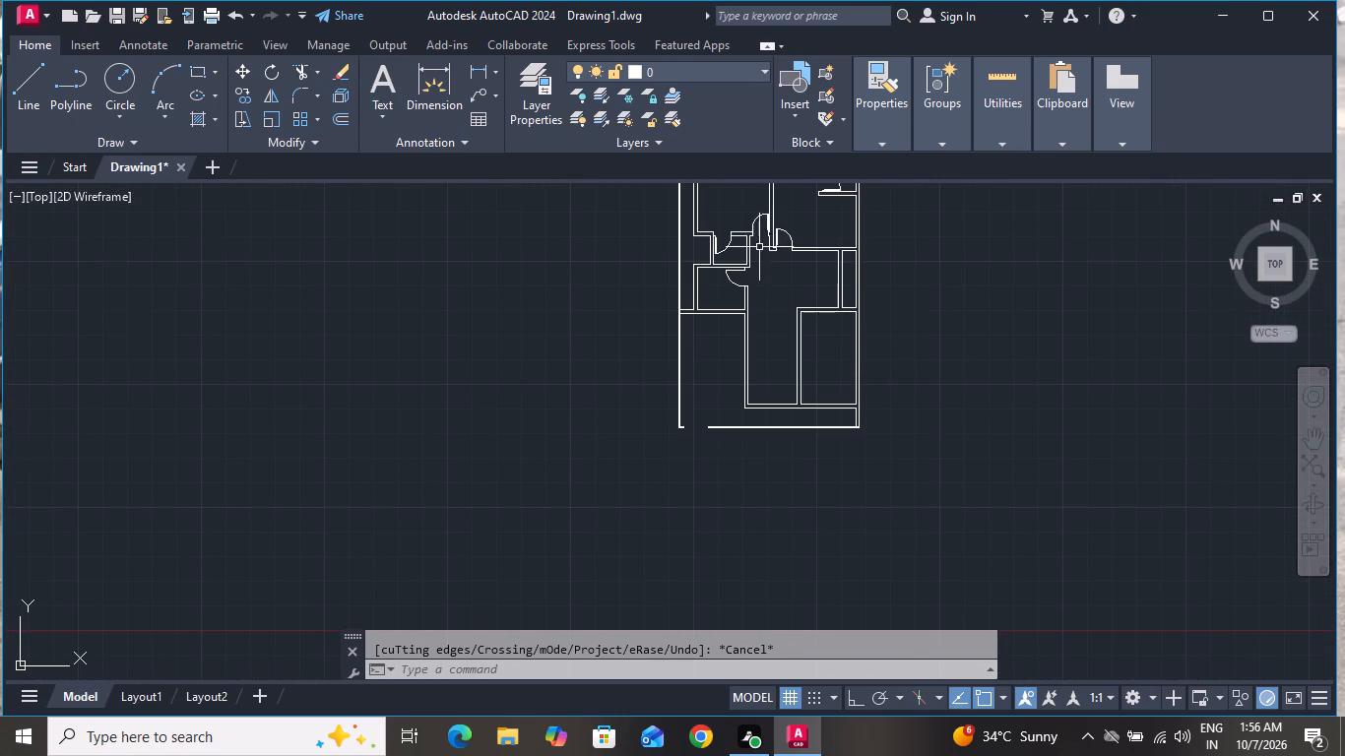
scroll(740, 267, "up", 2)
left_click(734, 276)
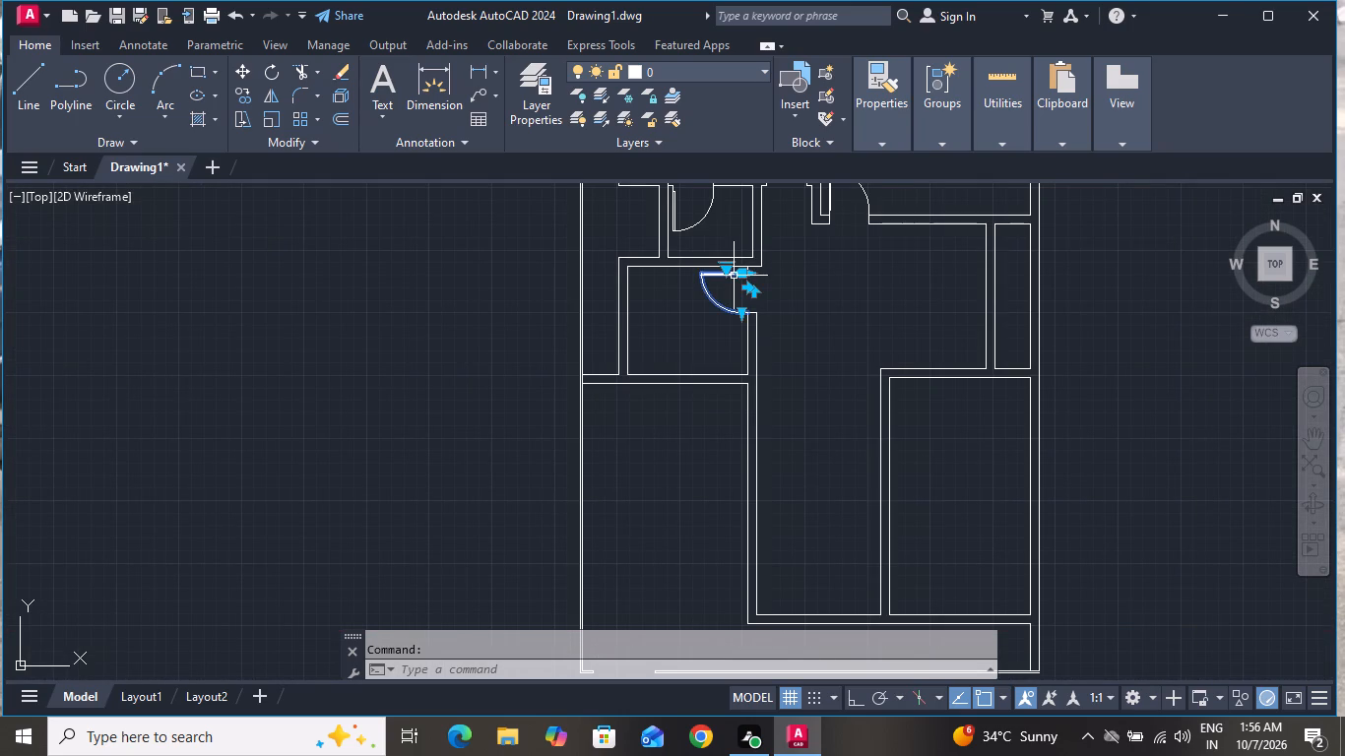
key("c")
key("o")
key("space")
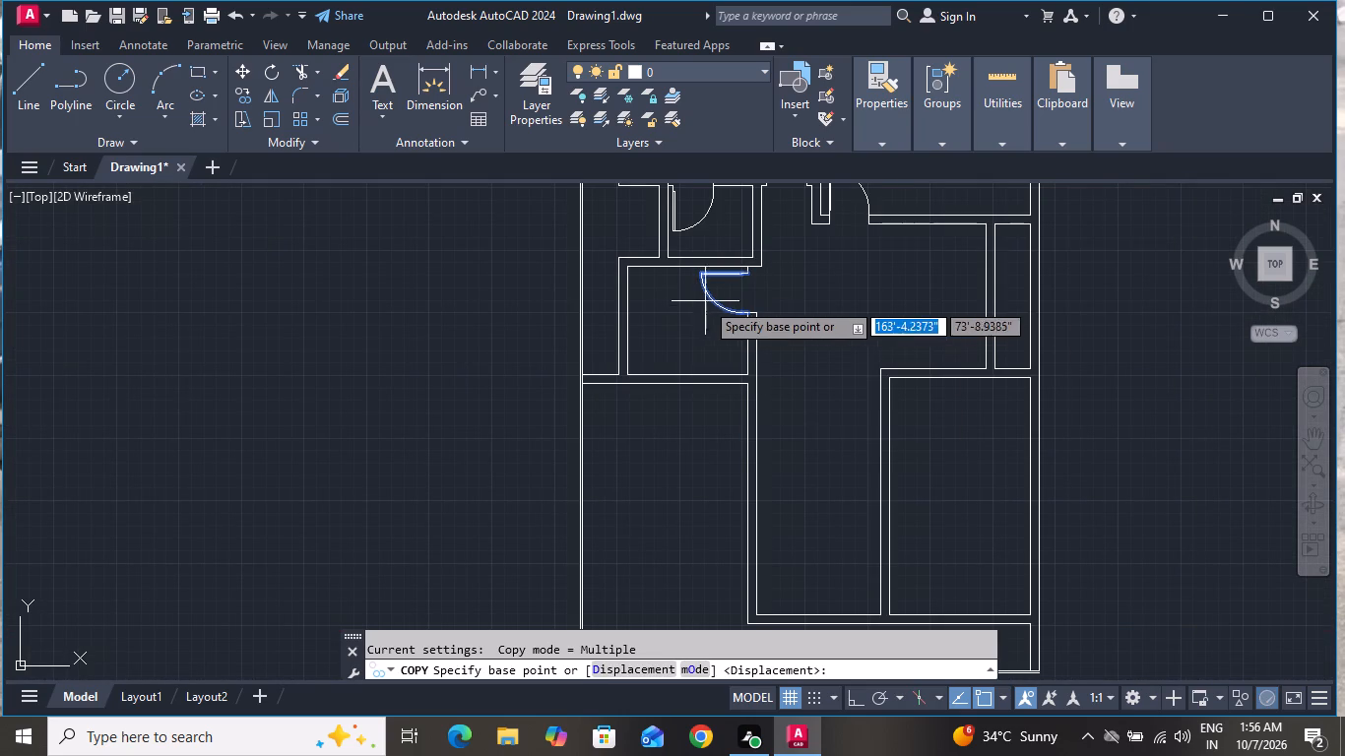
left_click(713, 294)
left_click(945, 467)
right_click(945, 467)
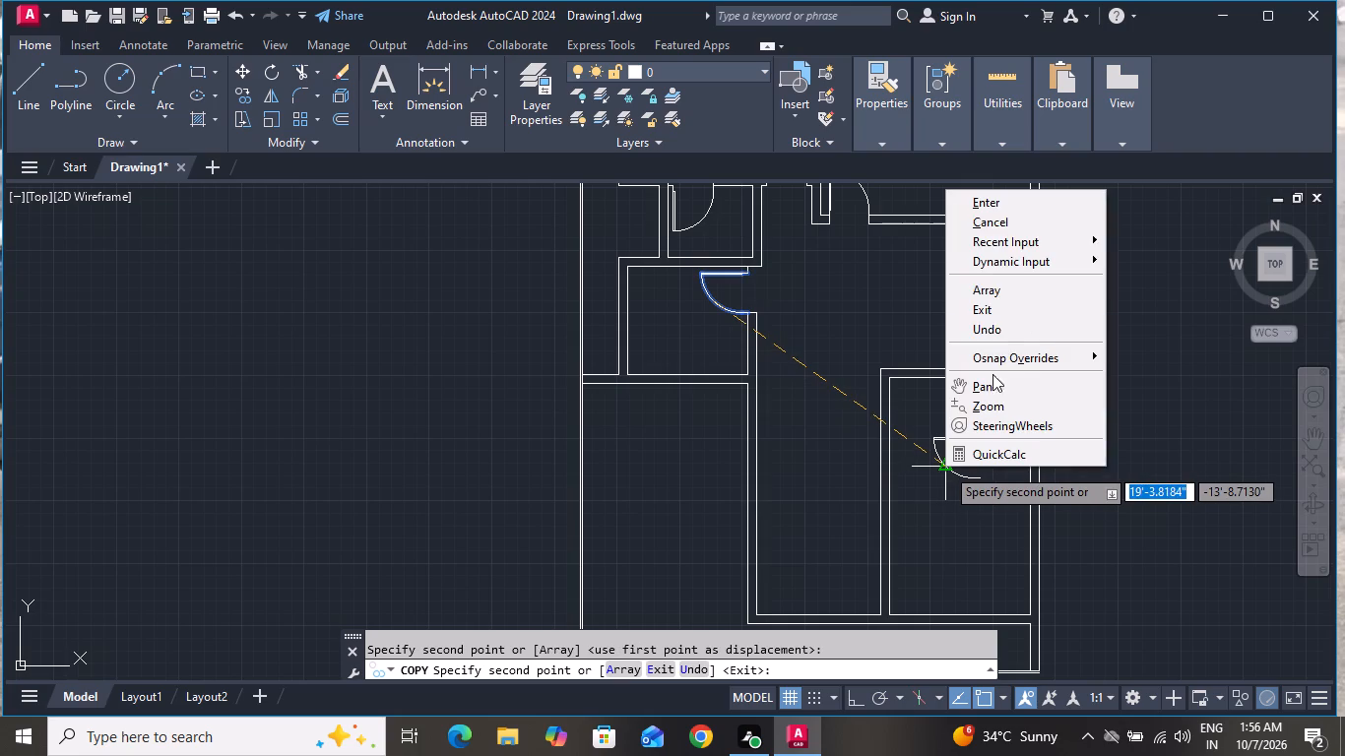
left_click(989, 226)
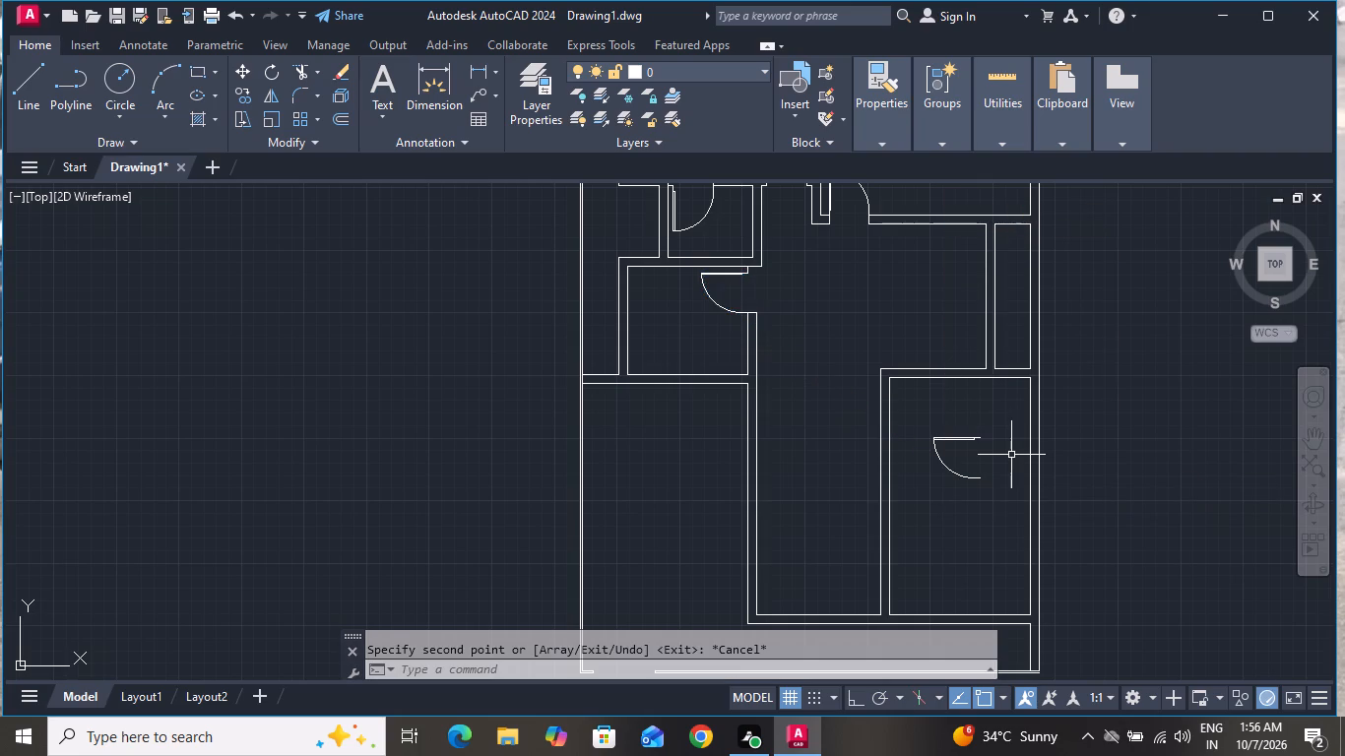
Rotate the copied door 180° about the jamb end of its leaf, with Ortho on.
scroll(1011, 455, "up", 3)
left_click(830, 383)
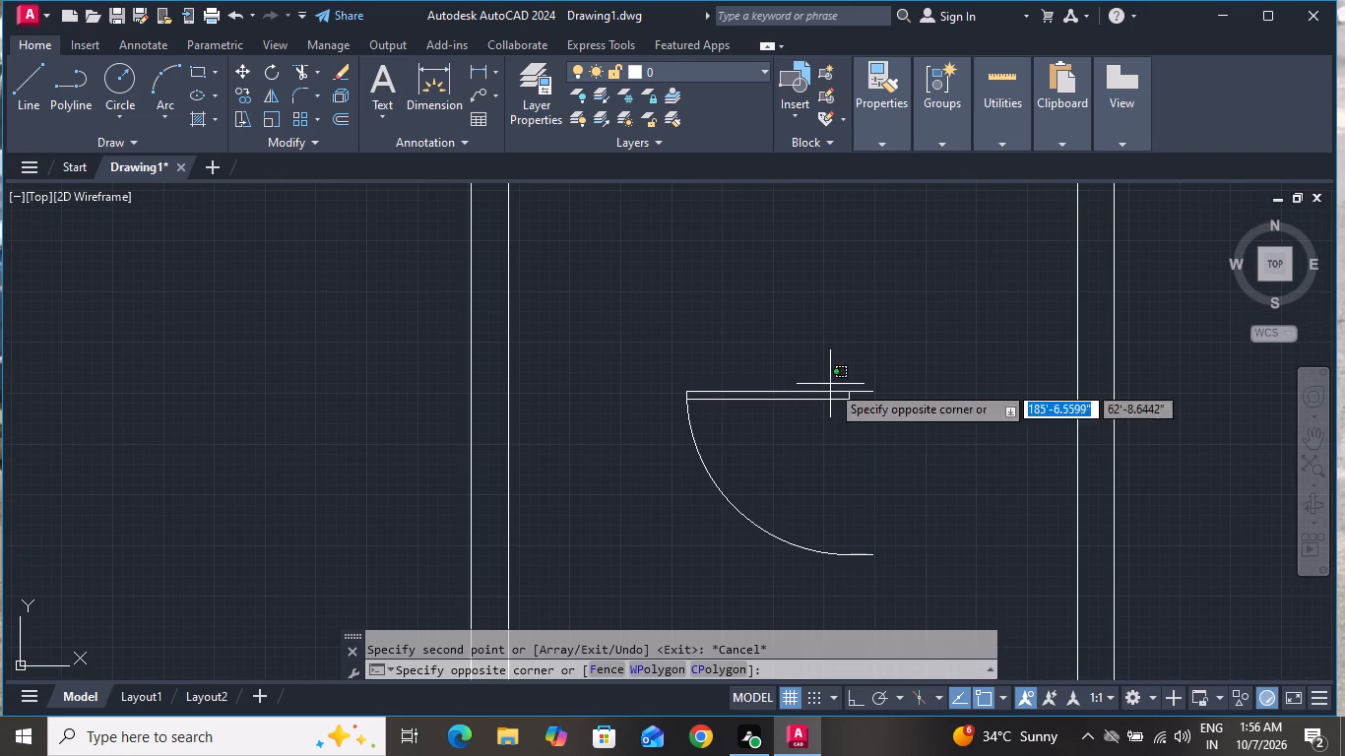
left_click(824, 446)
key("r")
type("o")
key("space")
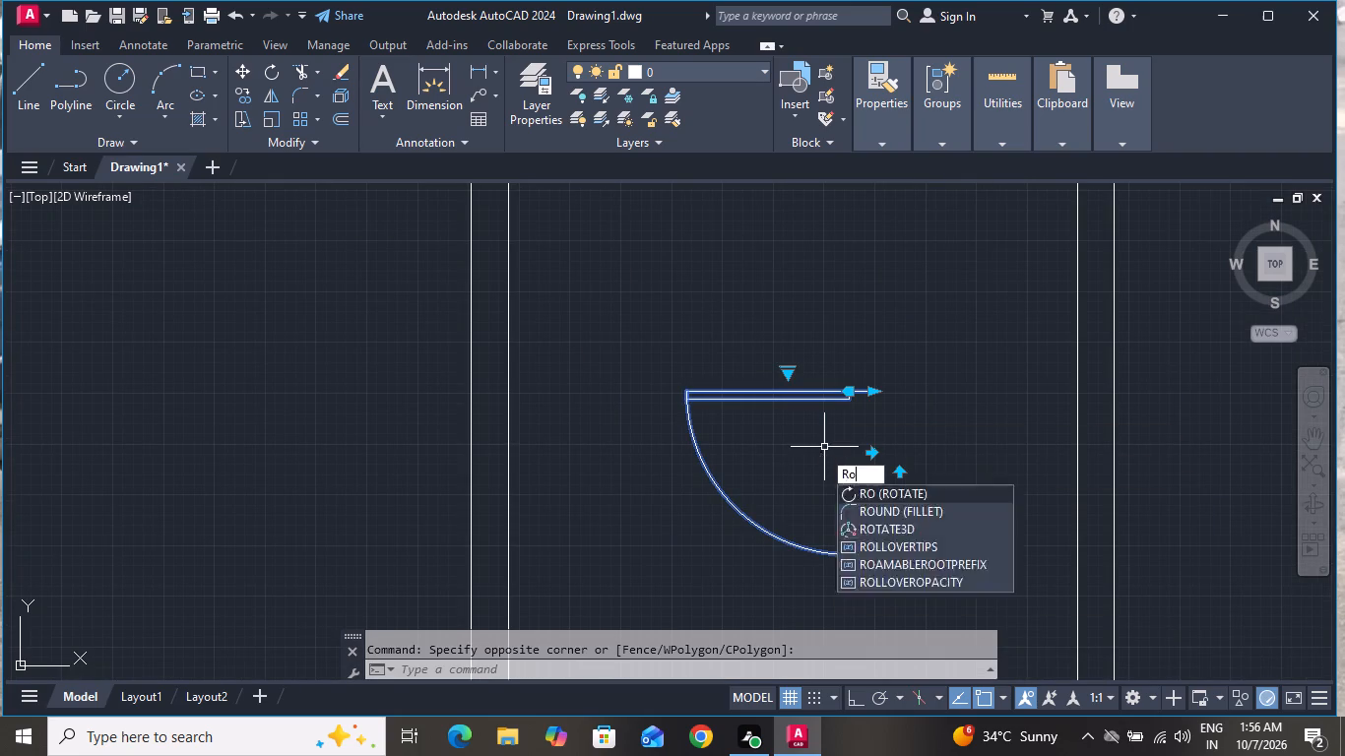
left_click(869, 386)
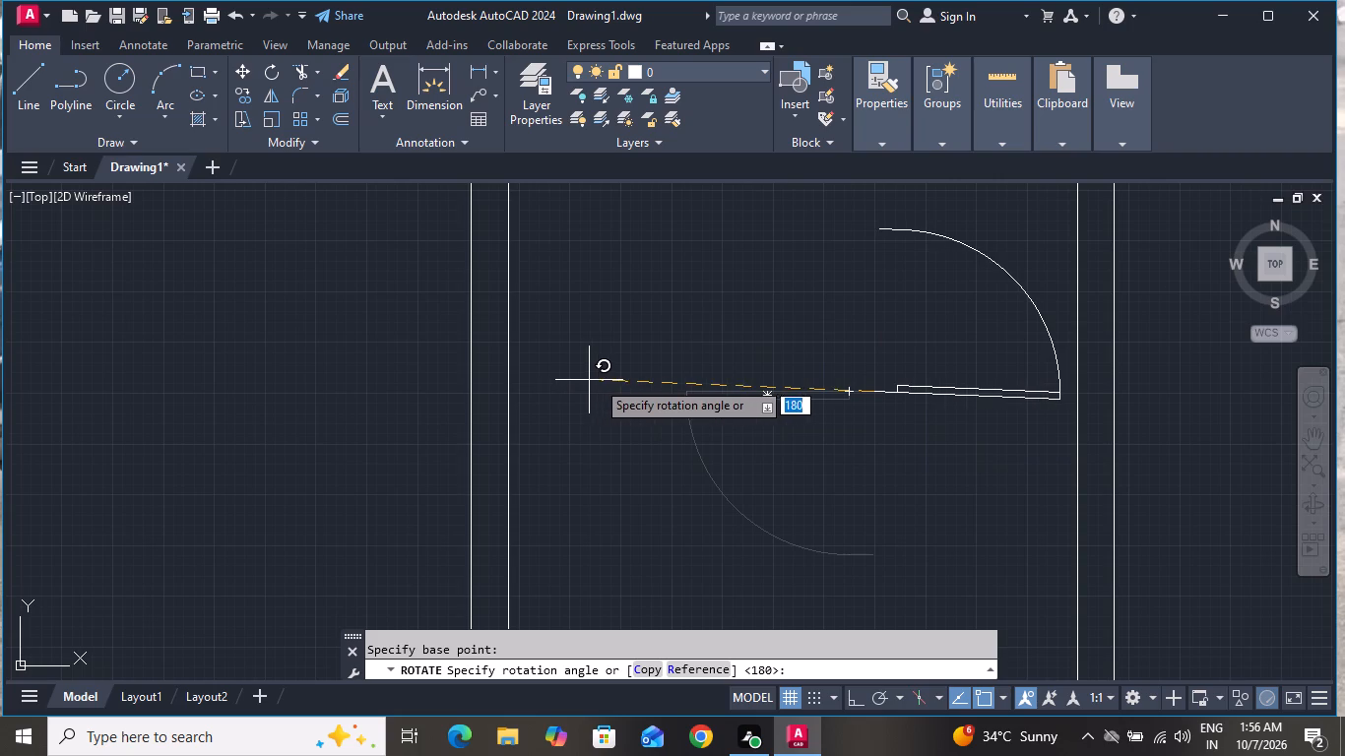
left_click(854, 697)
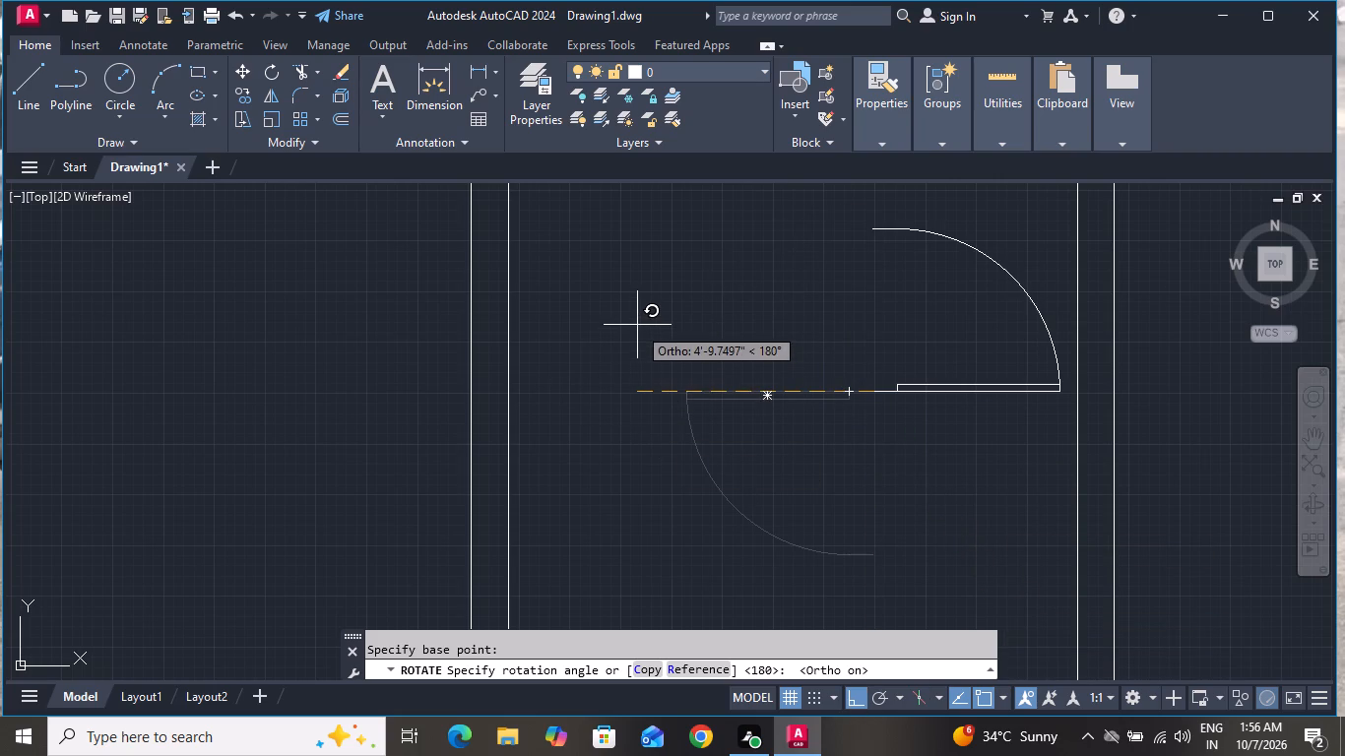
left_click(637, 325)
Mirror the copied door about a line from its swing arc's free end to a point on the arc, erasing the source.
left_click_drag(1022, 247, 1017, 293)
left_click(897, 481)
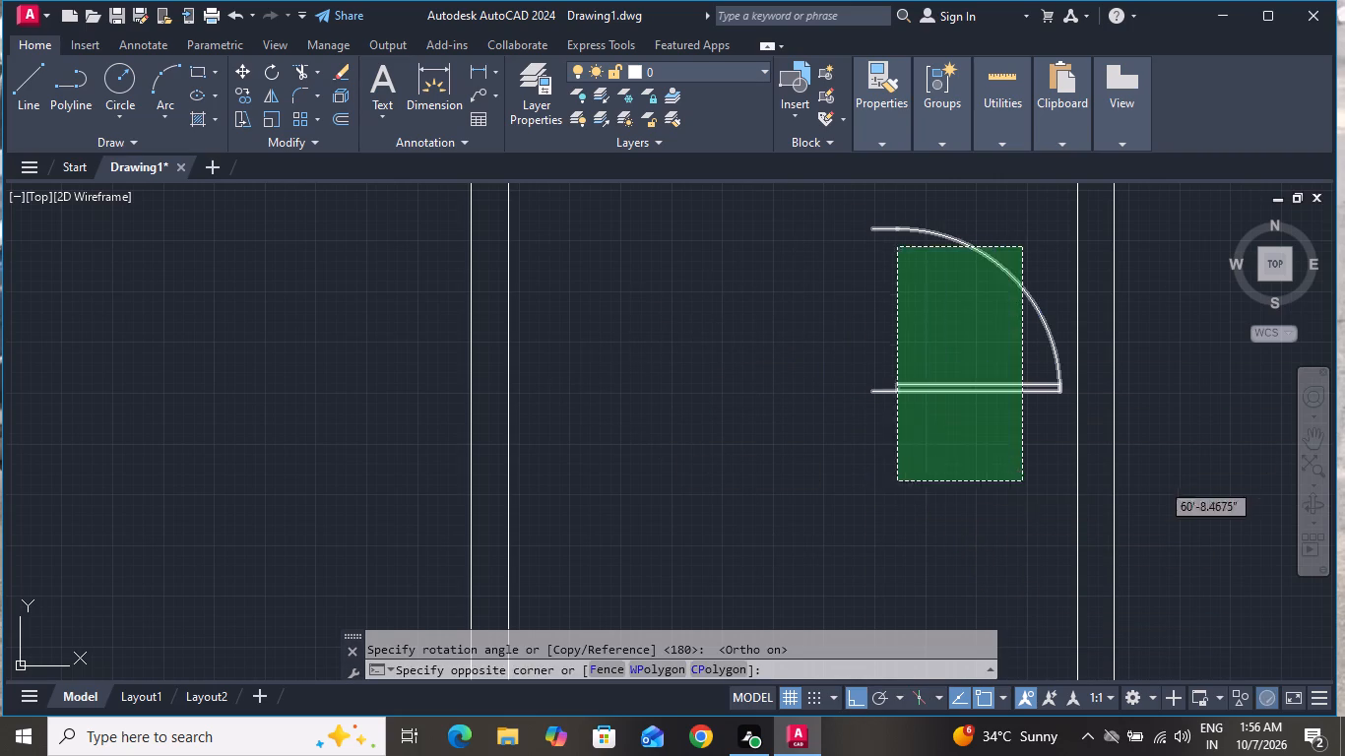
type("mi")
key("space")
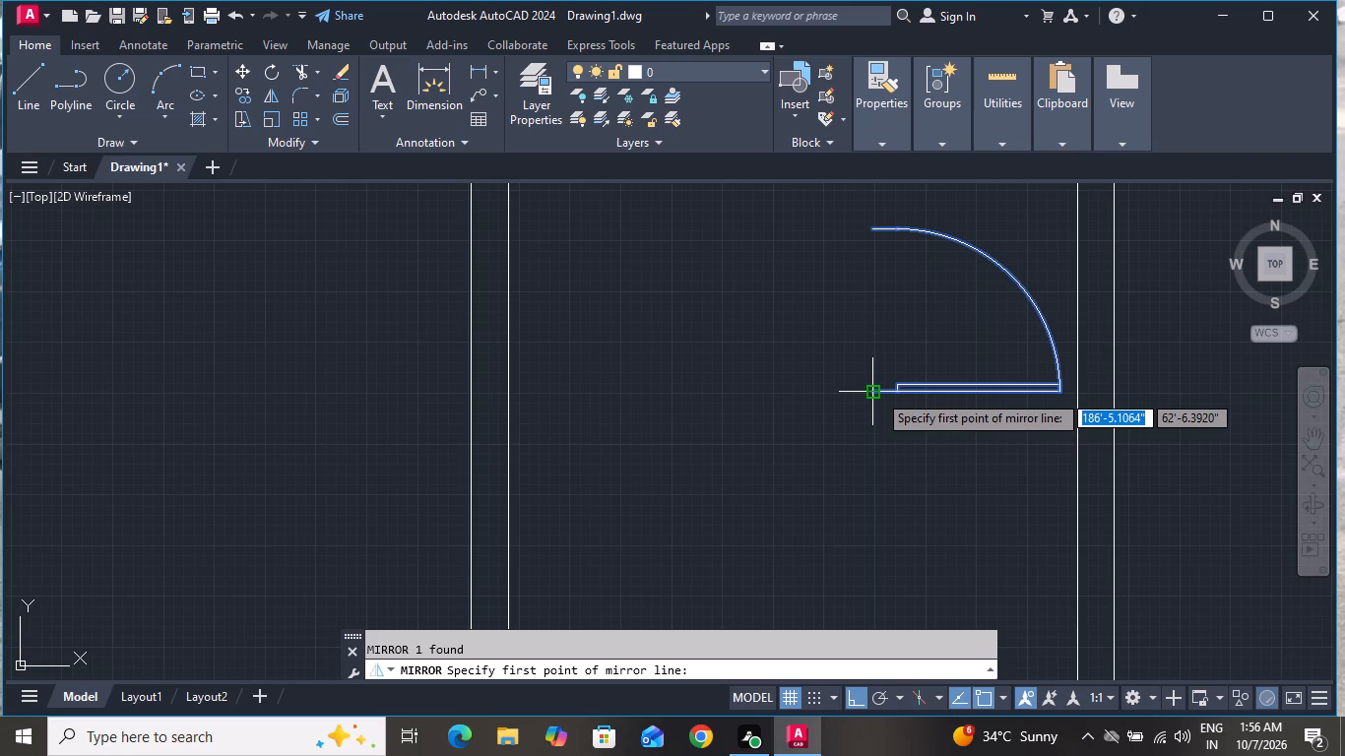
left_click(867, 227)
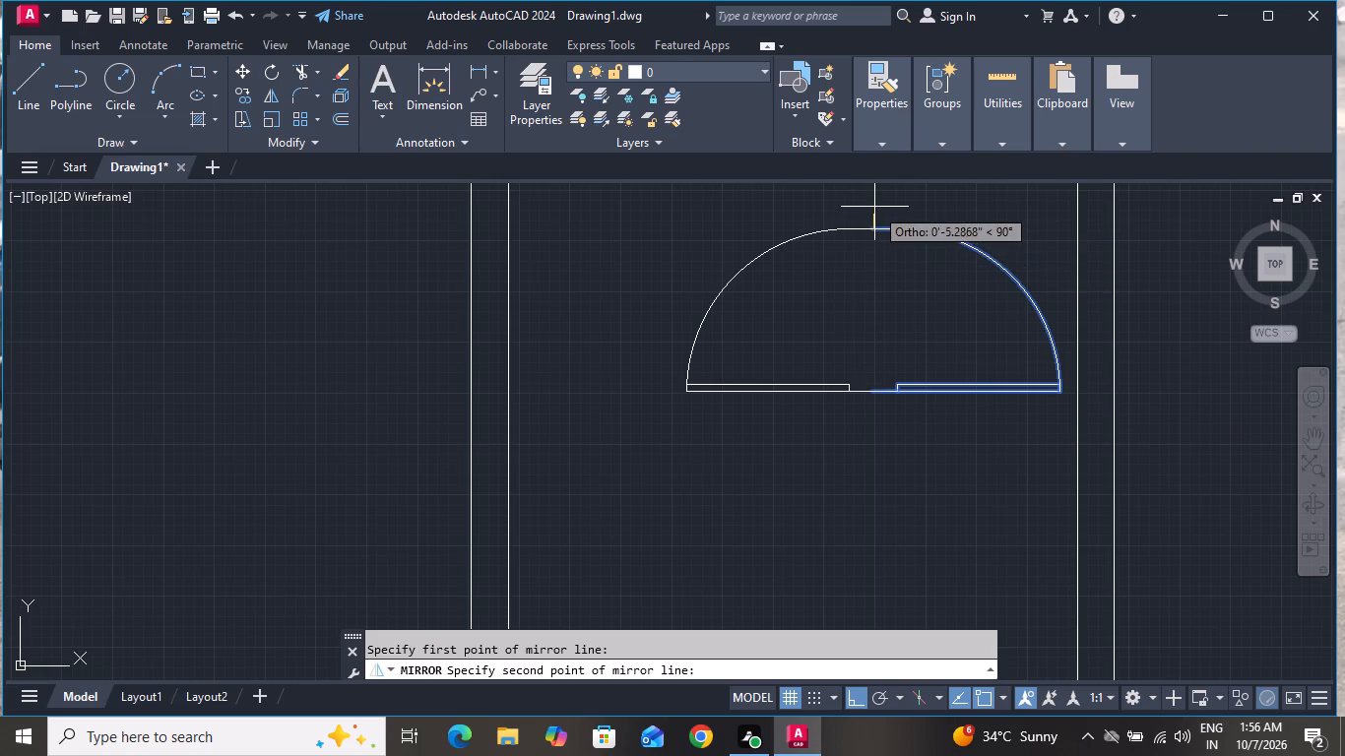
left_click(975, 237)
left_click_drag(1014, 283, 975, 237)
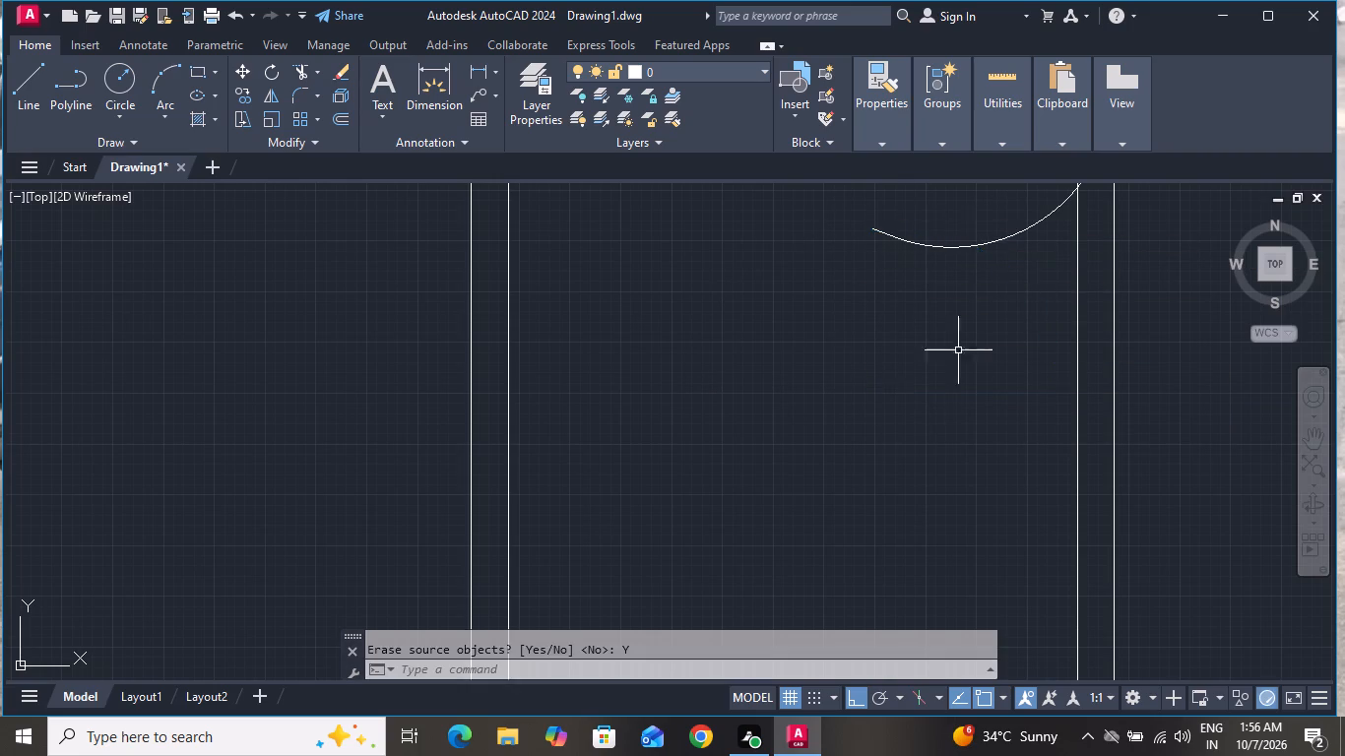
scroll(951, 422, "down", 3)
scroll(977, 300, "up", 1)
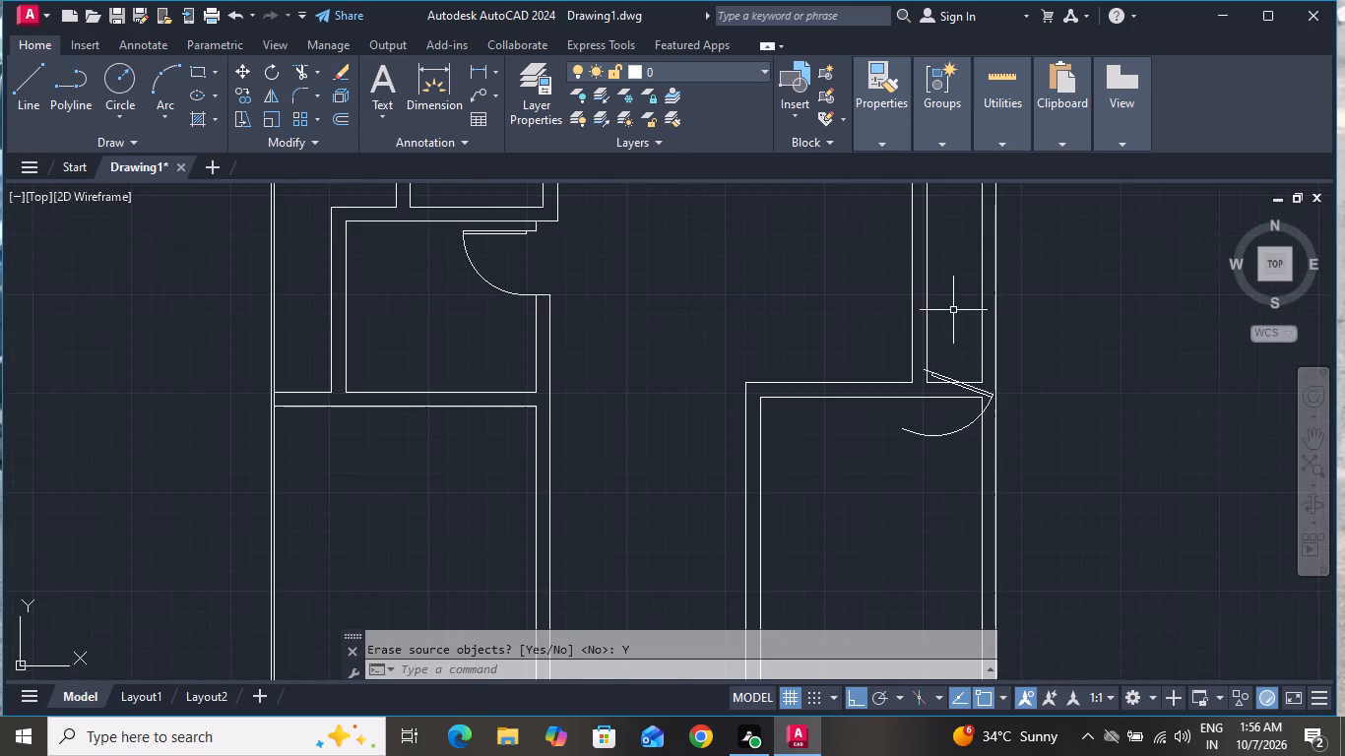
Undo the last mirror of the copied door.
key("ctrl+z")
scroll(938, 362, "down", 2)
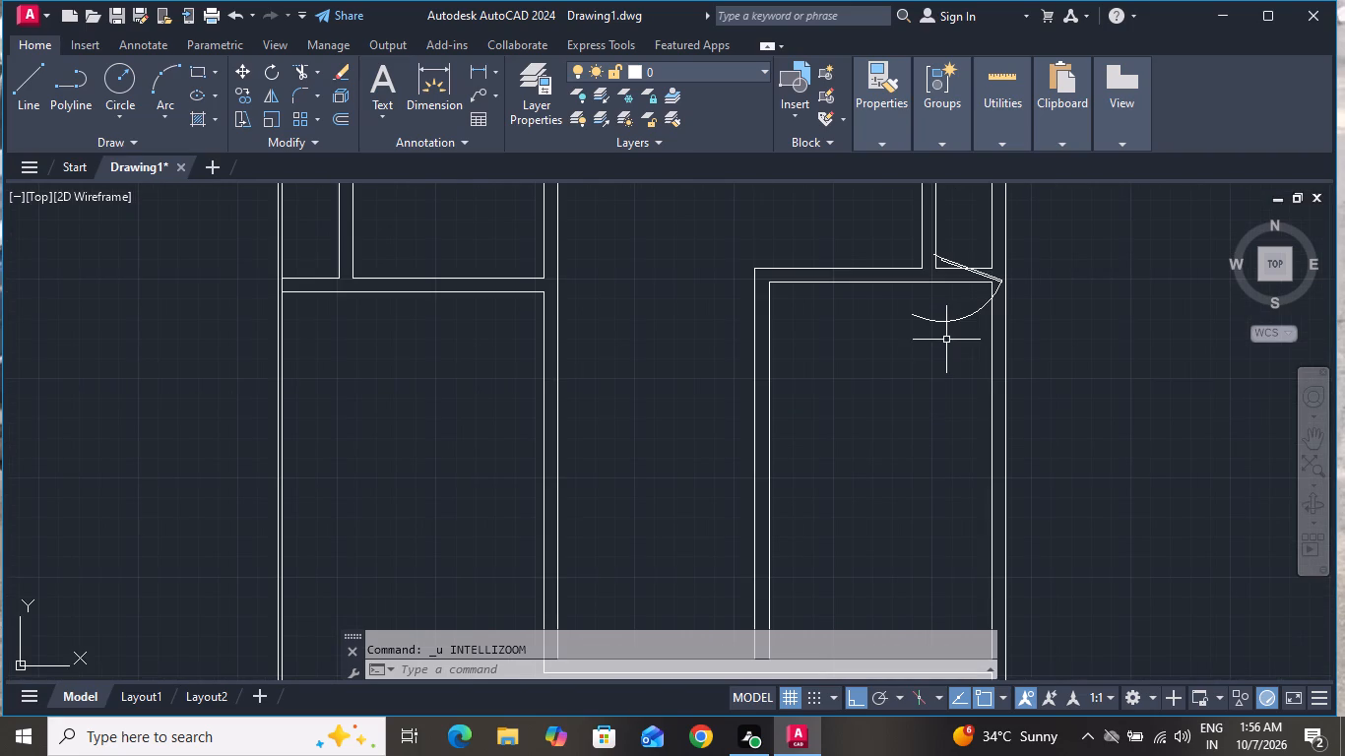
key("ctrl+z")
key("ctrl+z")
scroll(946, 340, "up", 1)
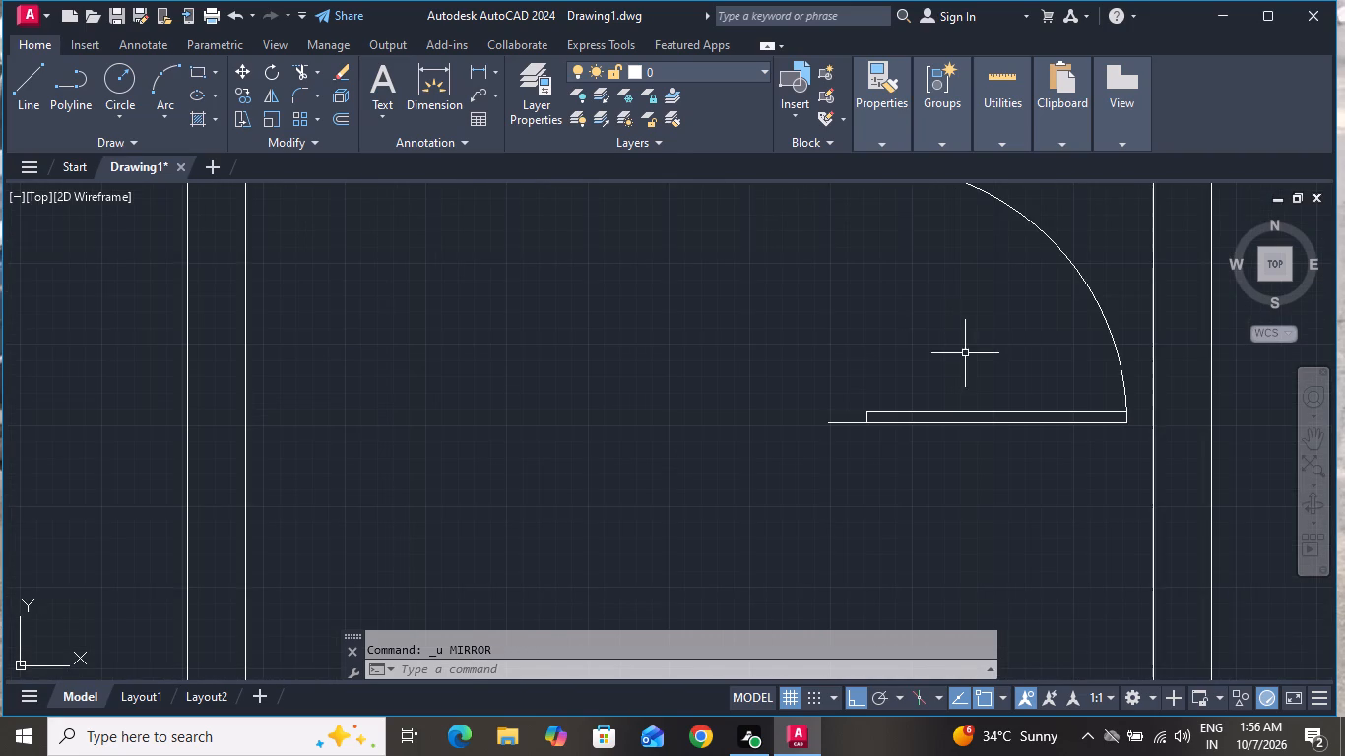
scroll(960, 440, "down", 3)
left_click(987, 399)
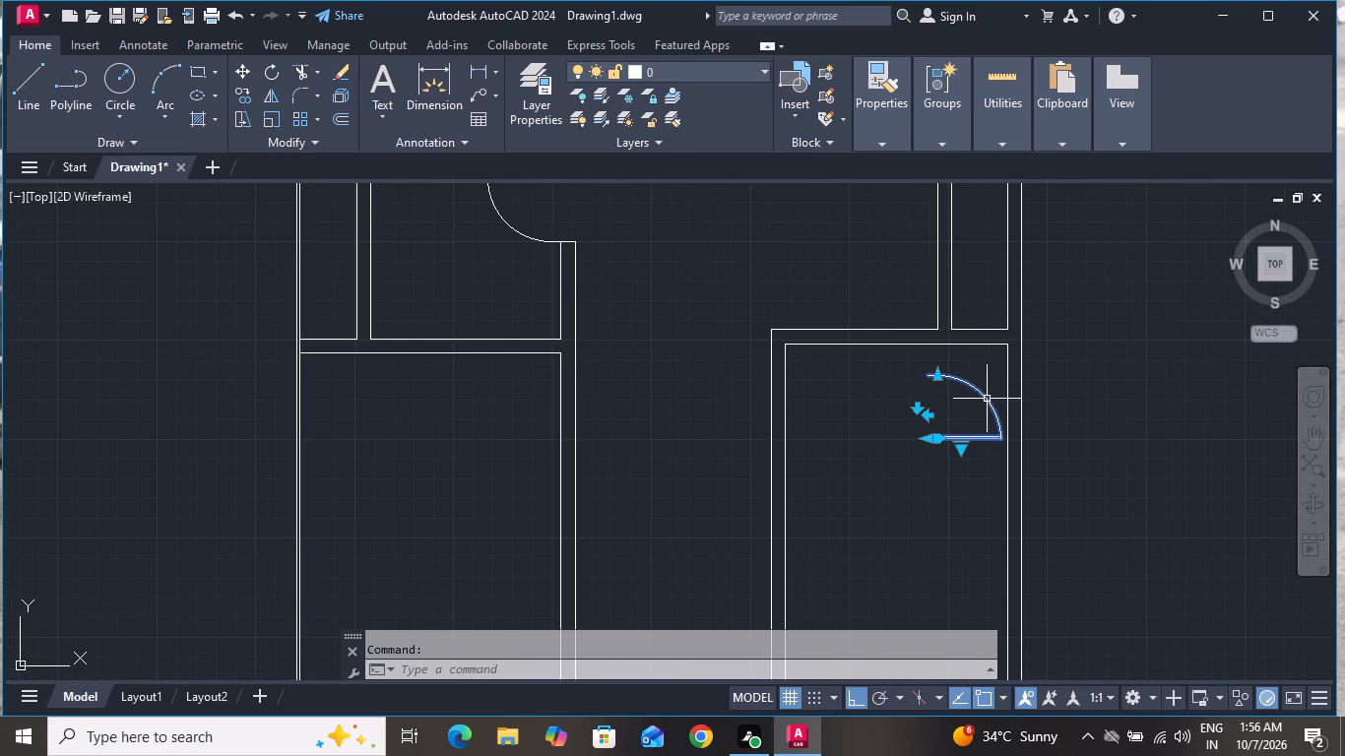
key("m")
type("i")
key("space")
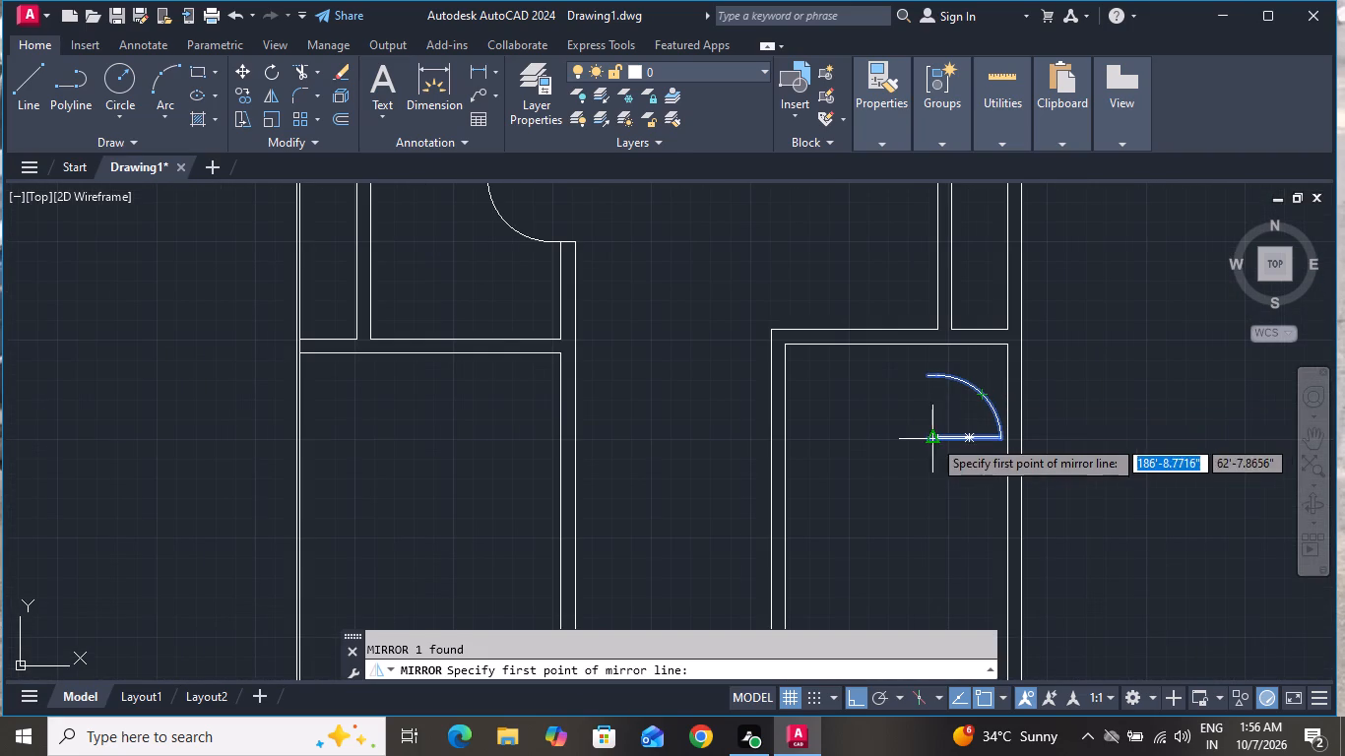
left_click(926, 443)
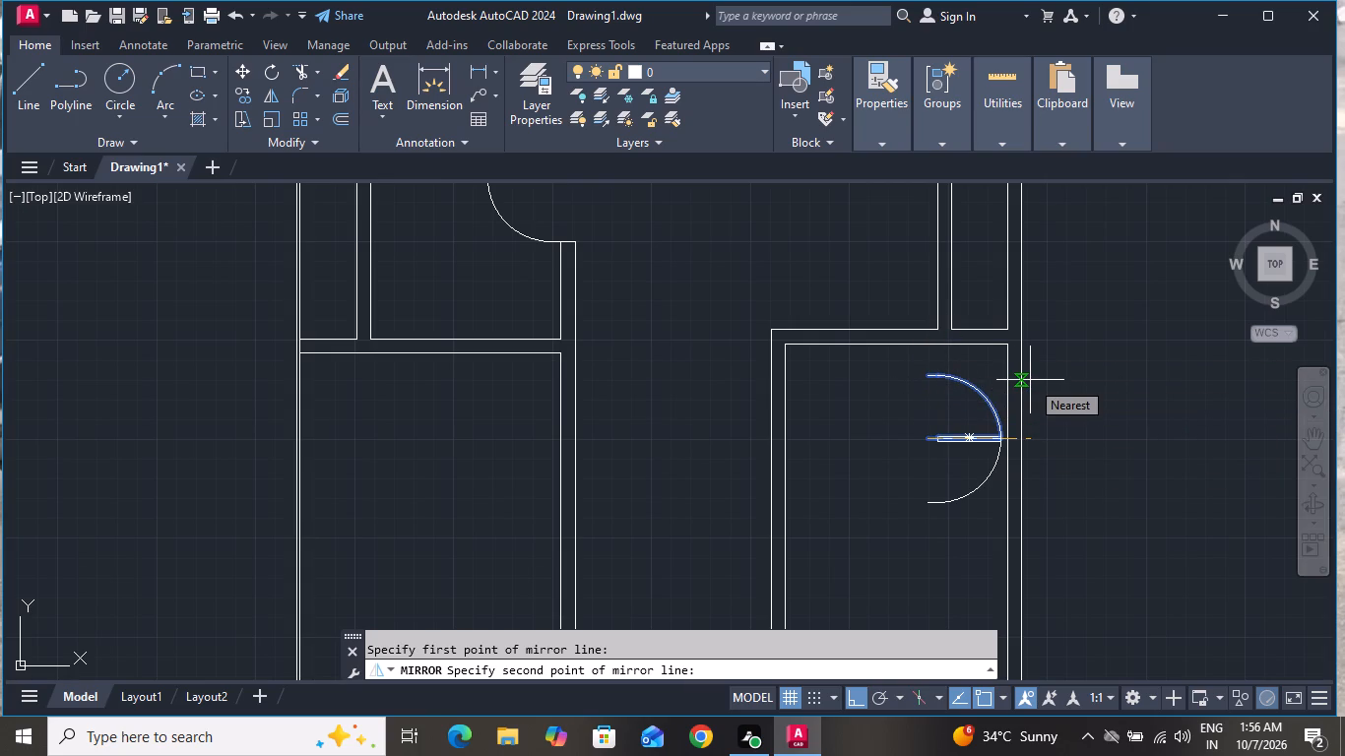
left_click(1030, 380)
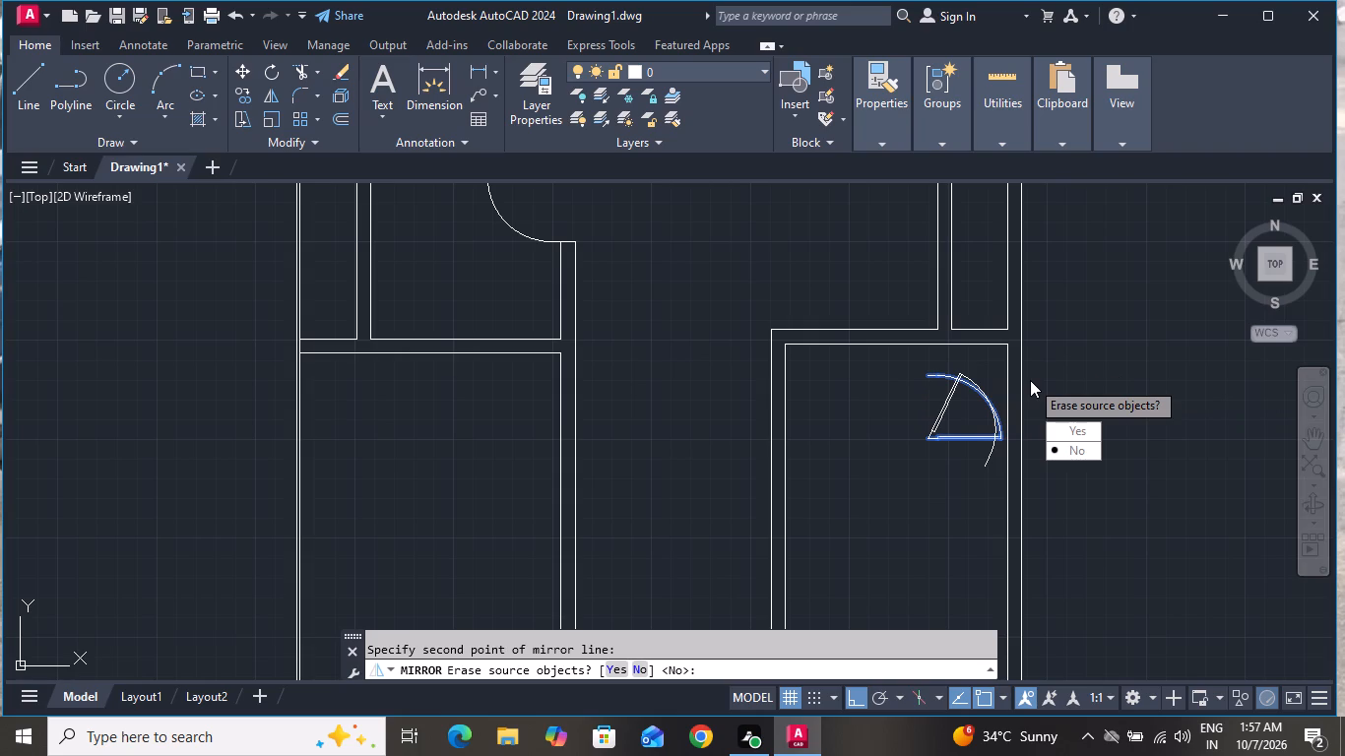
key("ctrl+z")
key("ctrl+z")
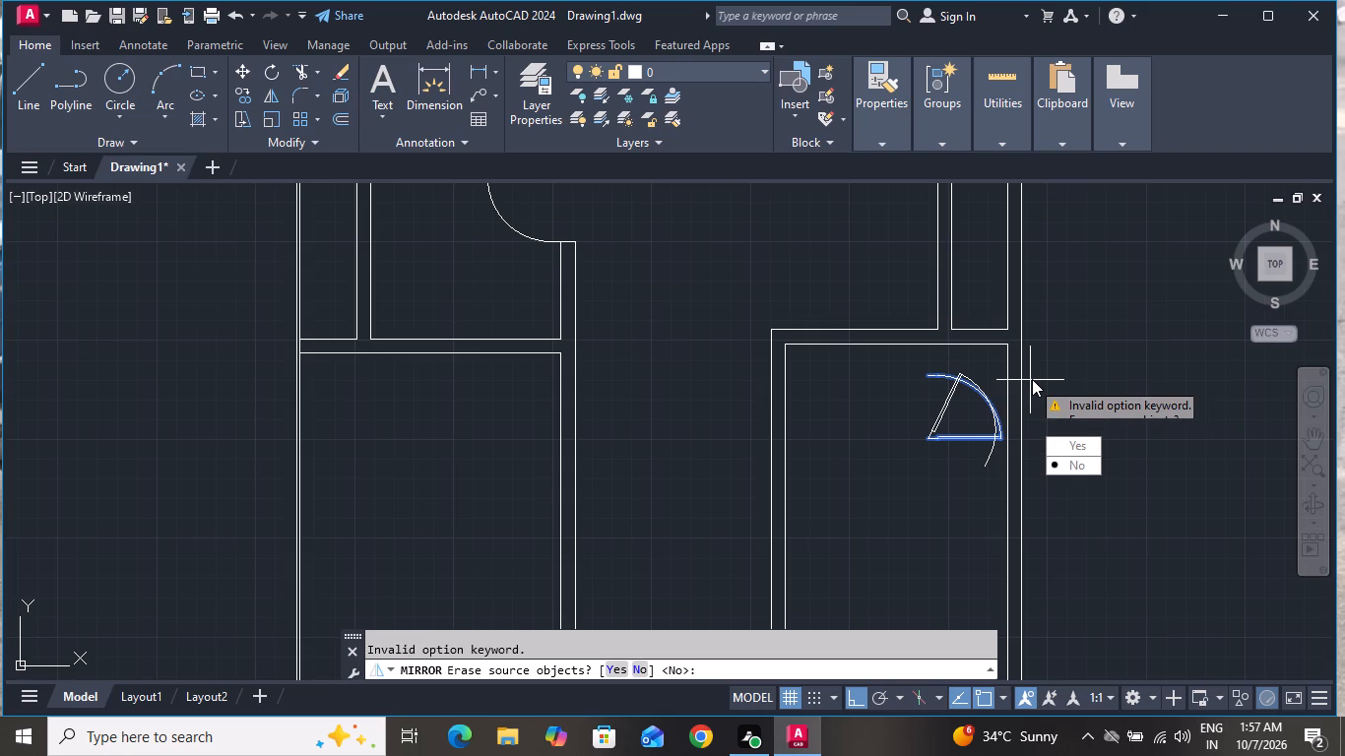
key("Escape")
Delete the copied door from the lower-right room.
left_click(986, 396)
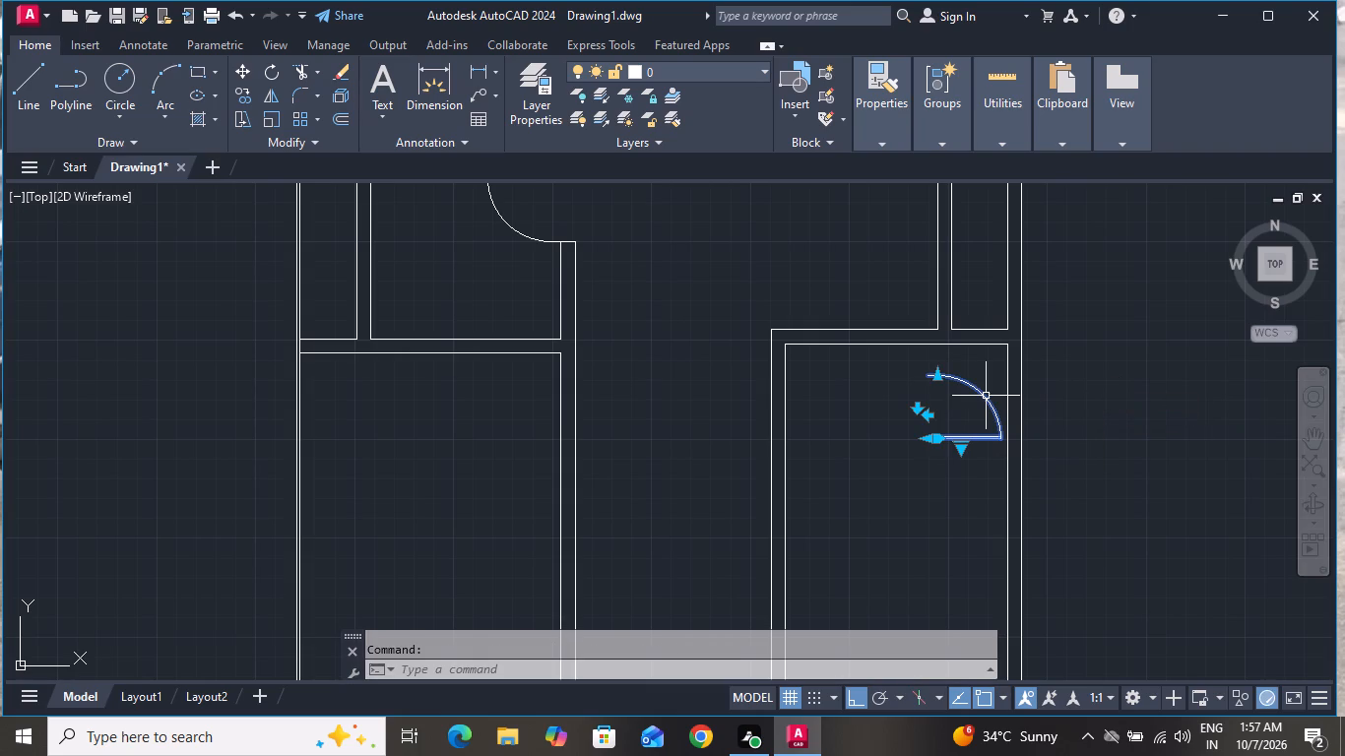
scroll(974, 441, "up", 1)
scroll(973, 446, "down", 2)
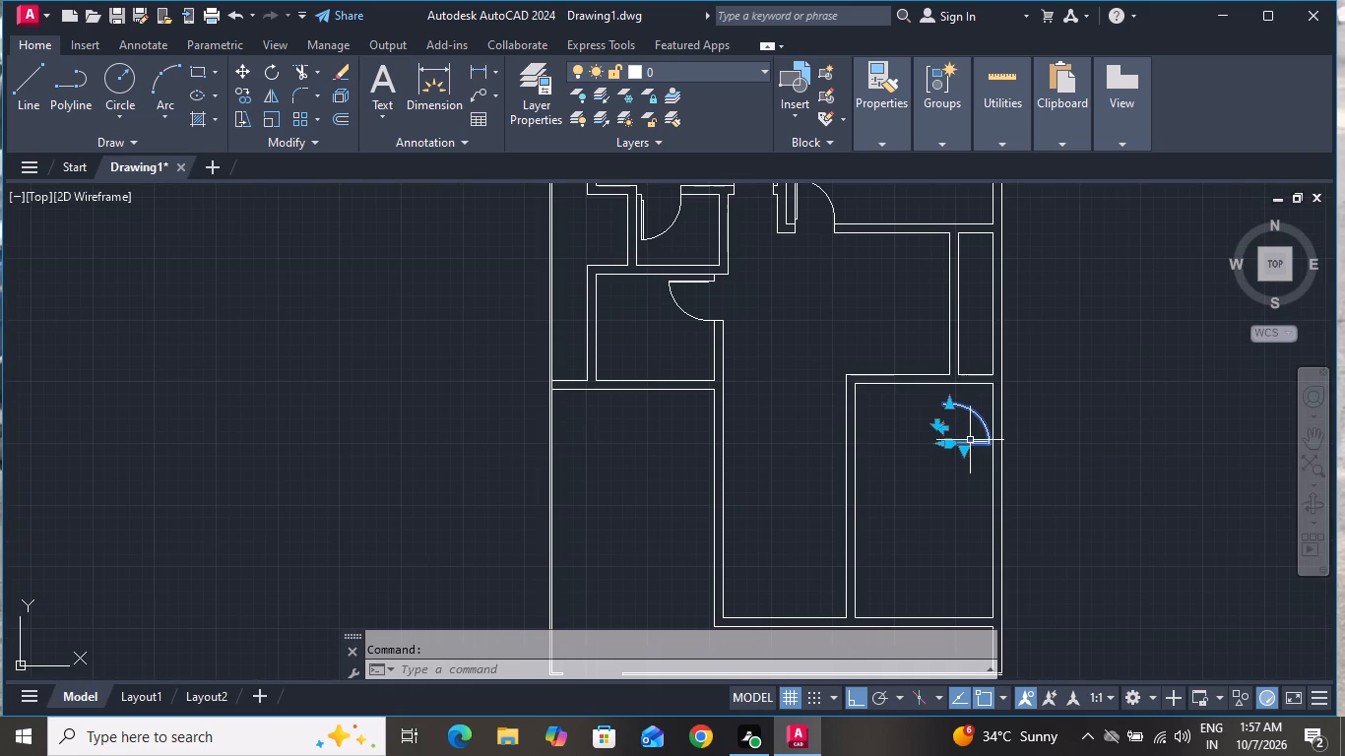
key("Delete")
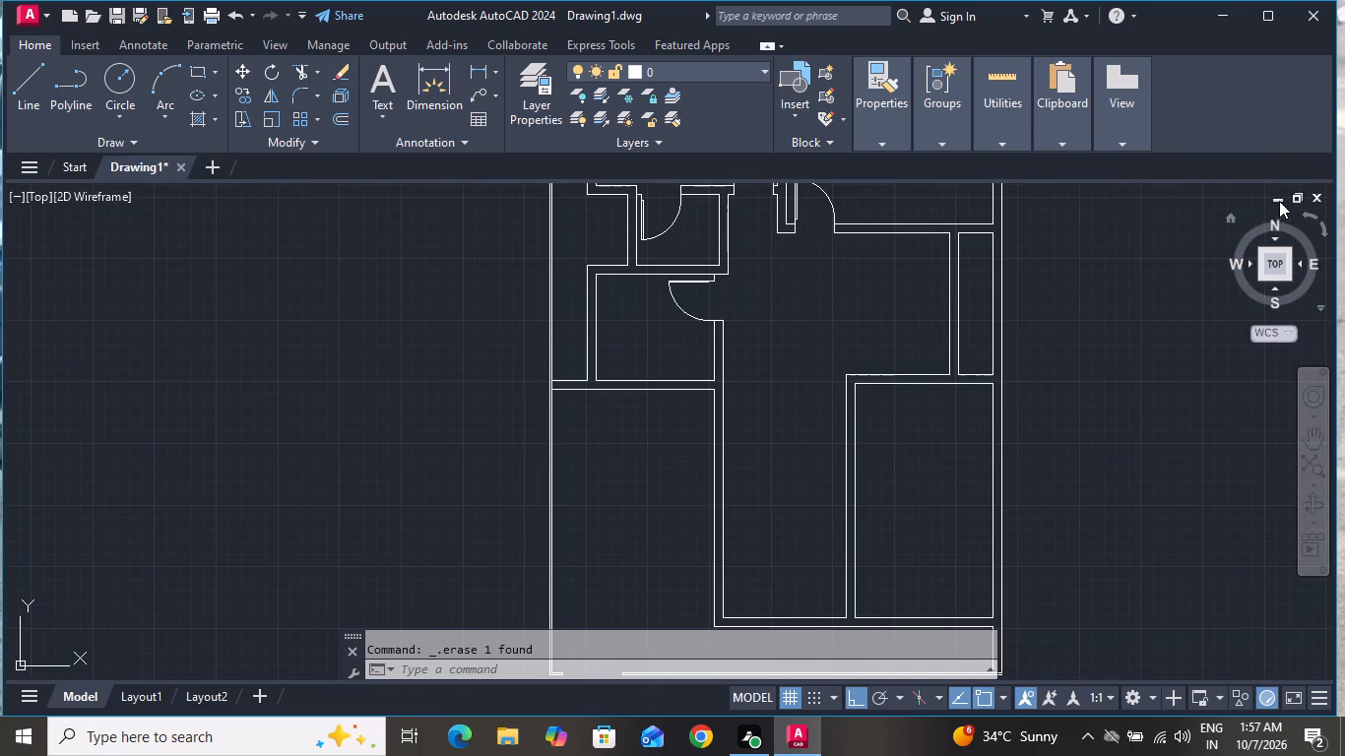
Insert a Door - Imperial block from the architectural tool palette in the empty space outside the plan's left wall.
key("t")
key("p")
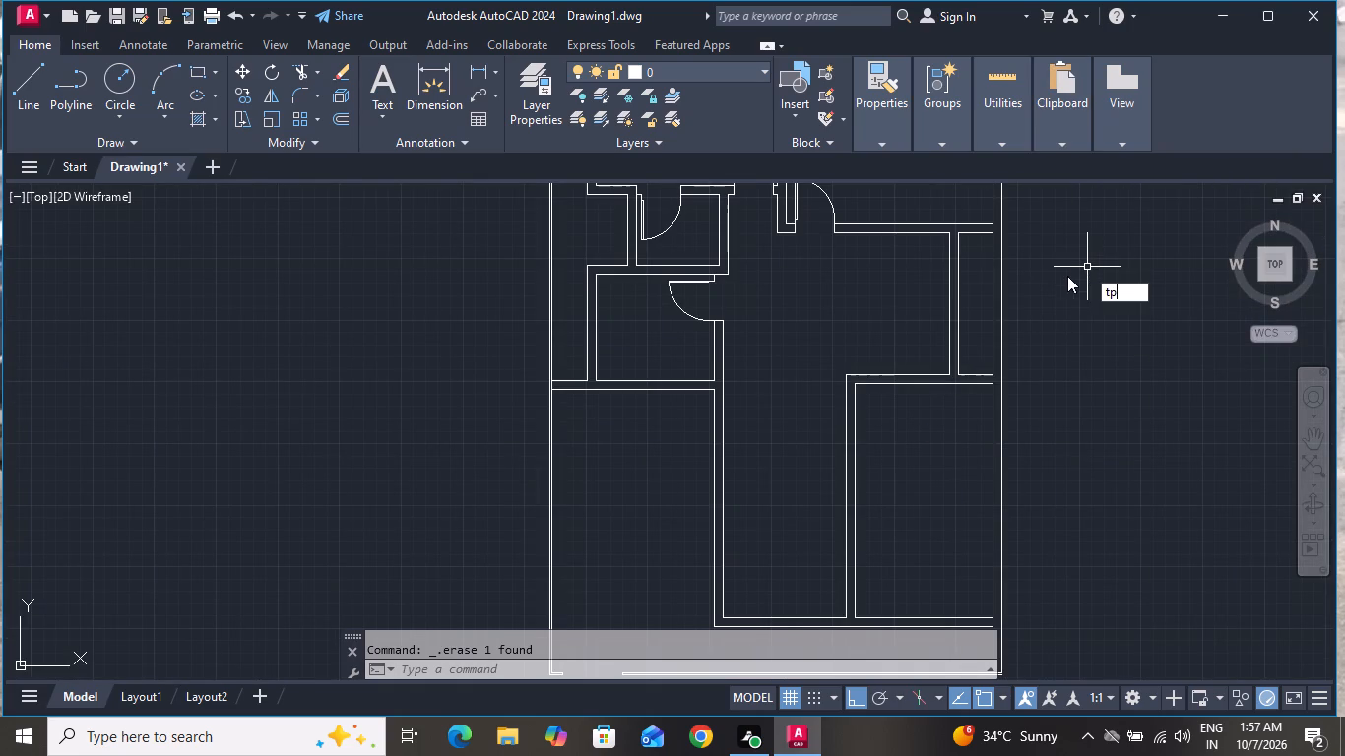
key("space")
left_click_drag(861, 155, 491, 295)
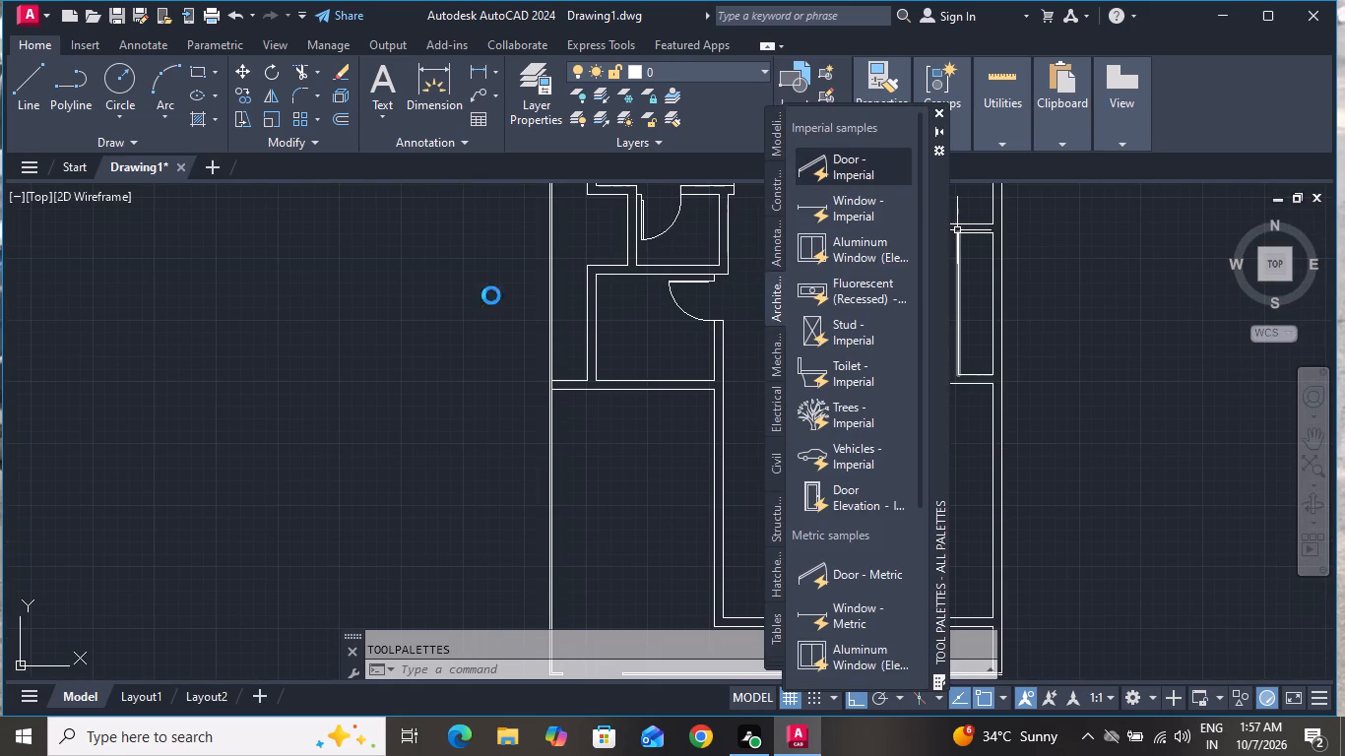
left_click_drag(491, 295, 422, 331)
left_click(937, 114)
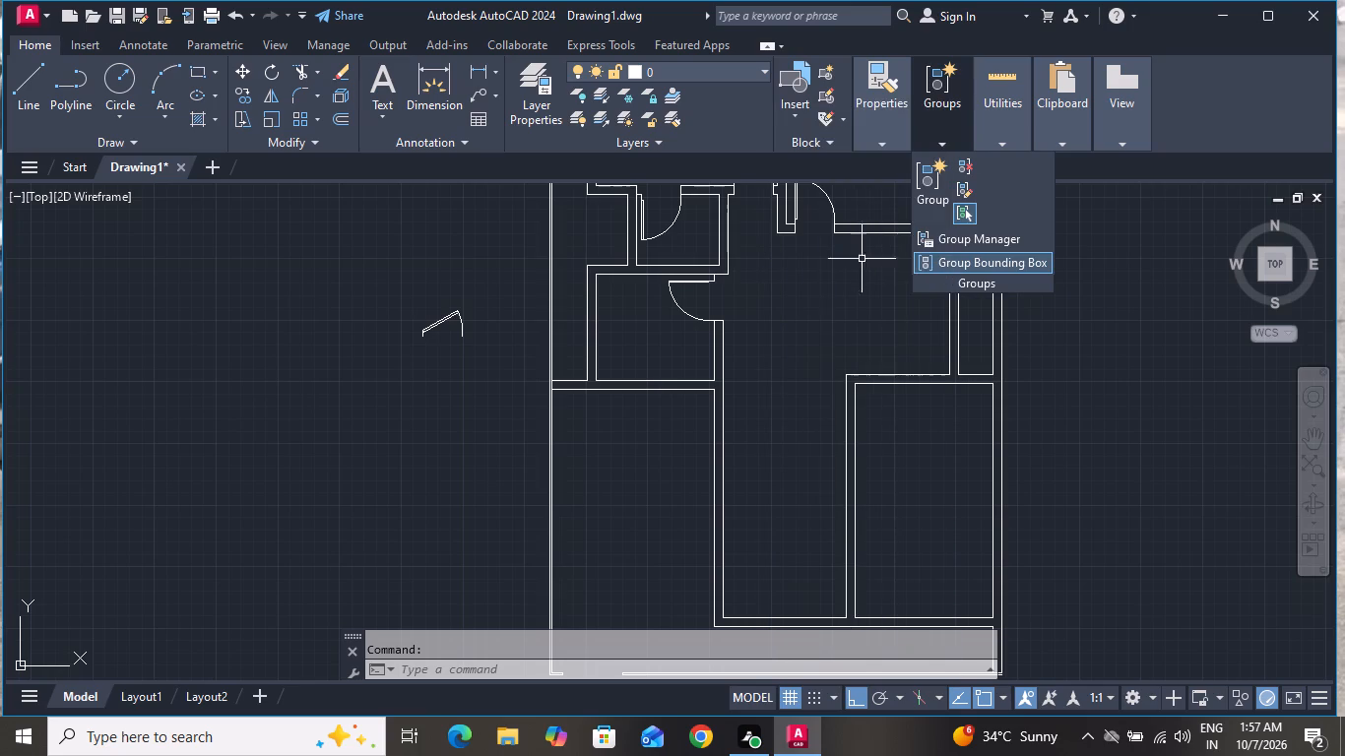
Set the new door block's opening angle so its leaf stands perpendicular to the doorway.
scroll(460, 288, "up", 1)
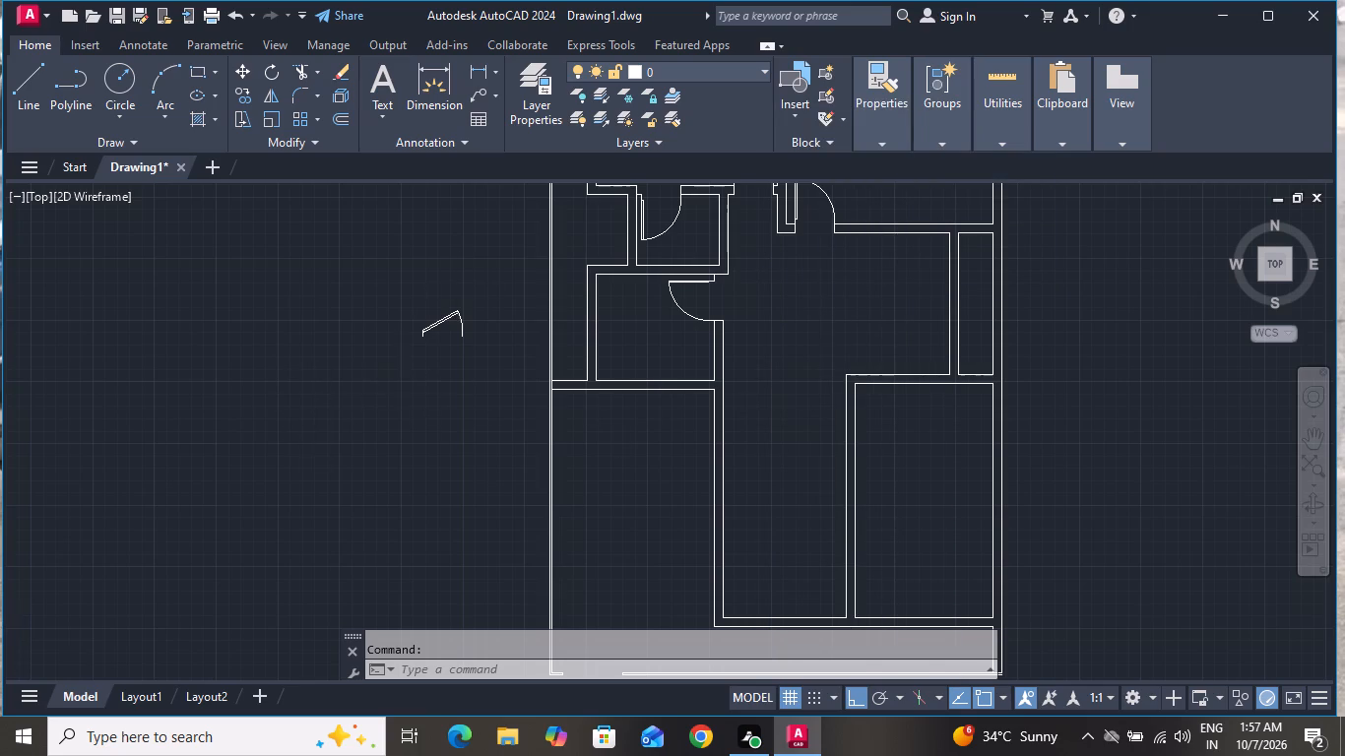
left_click(437, 331)
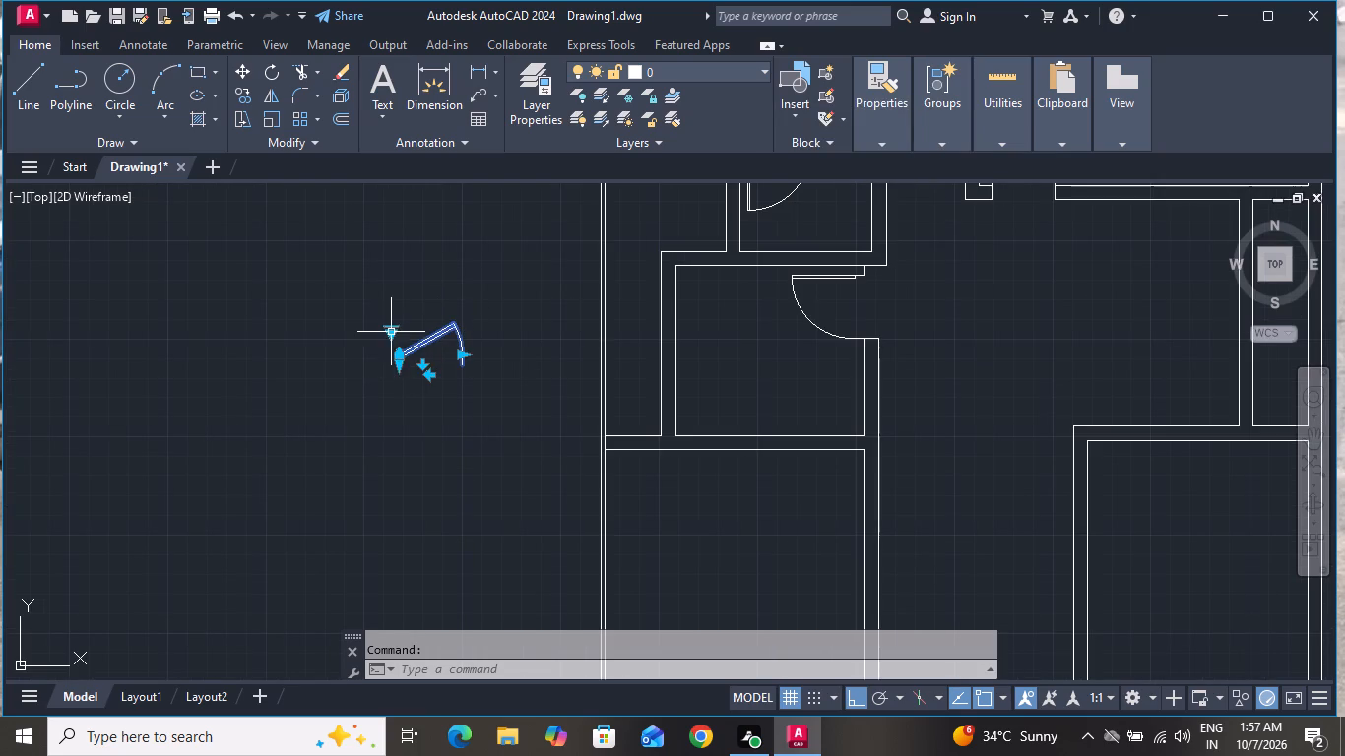
left_click(393, 335)
left_click(429, 408)
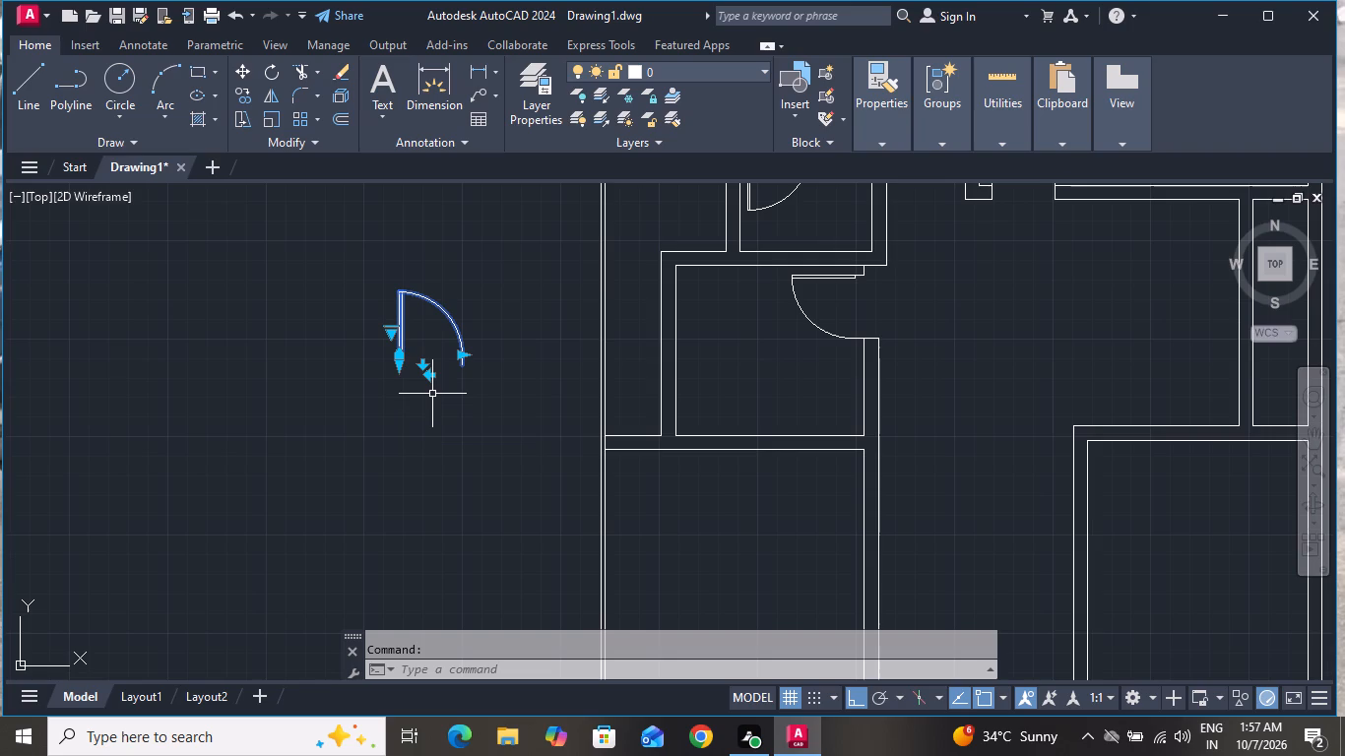
Rotate the new door block 270° about the jamb point at the free end of its swing arc.
type("ro")
key("space")
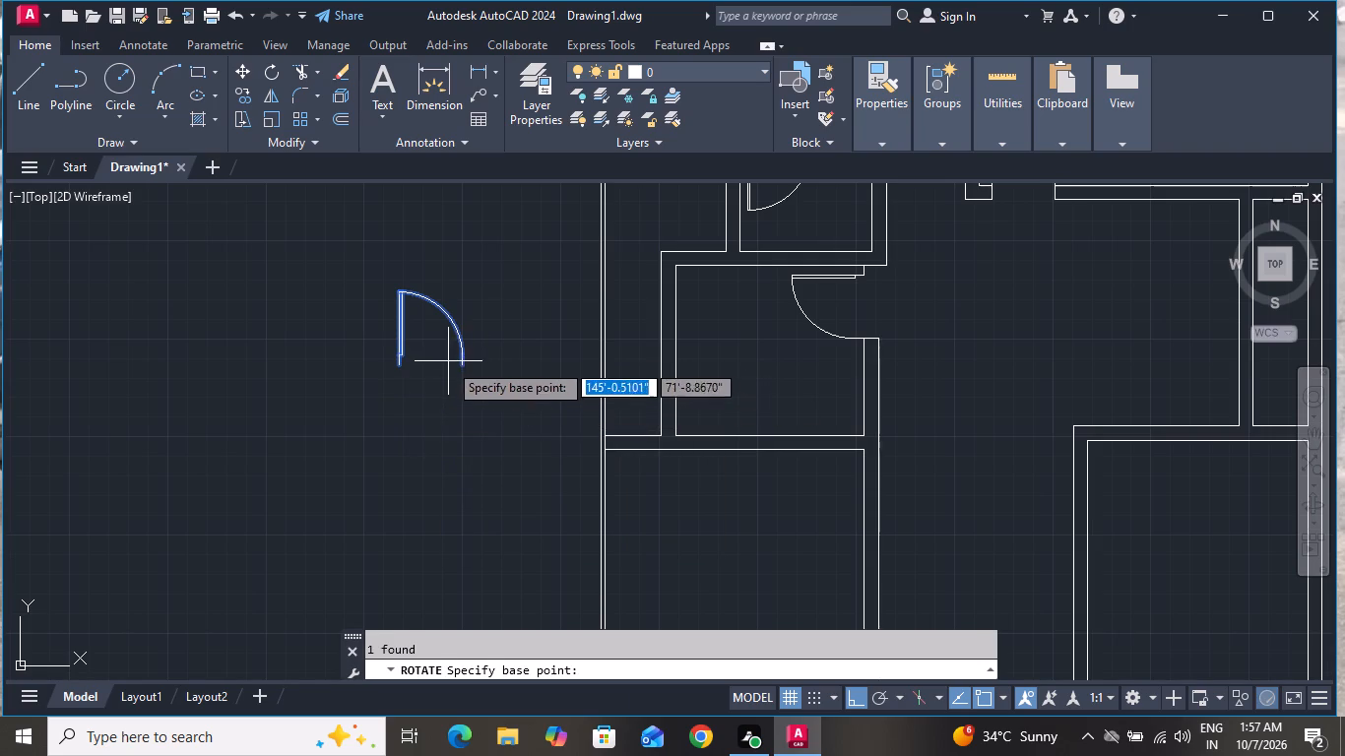
left_click(466, 366)
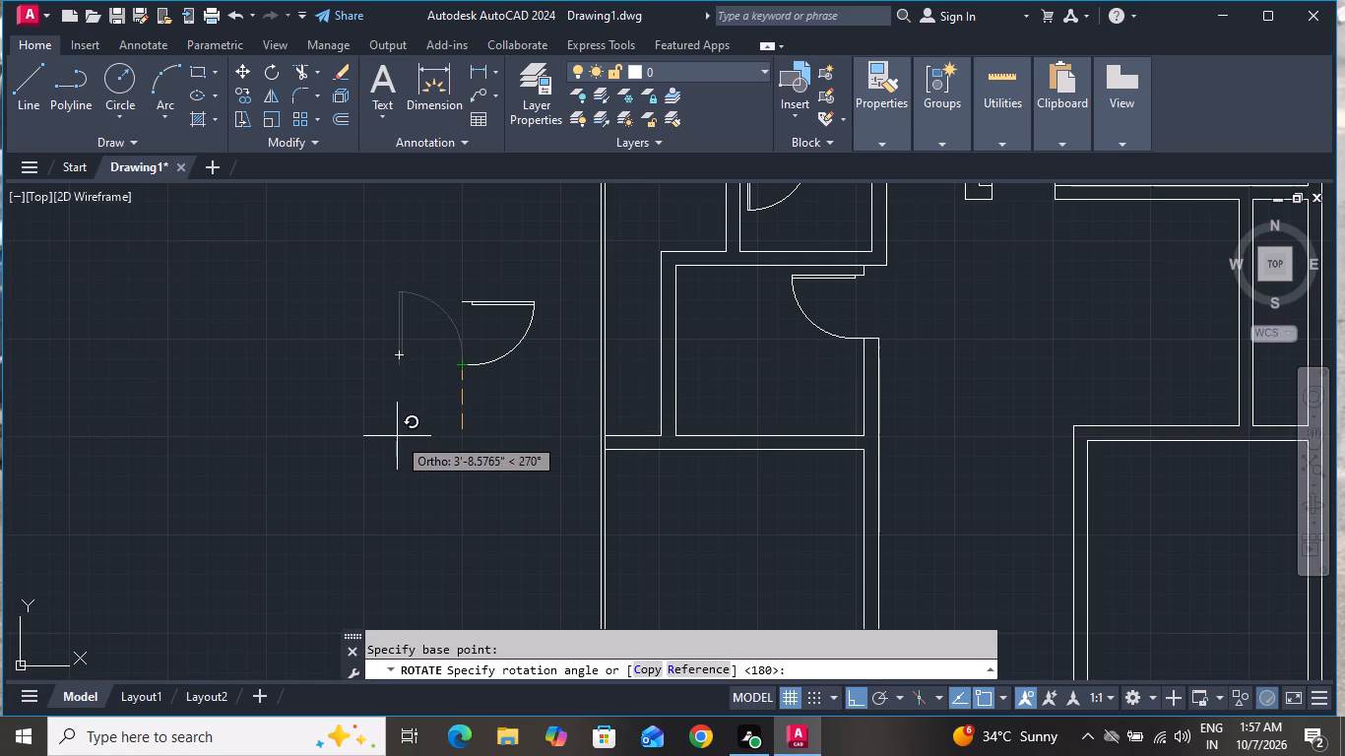
left_click(397, 436)
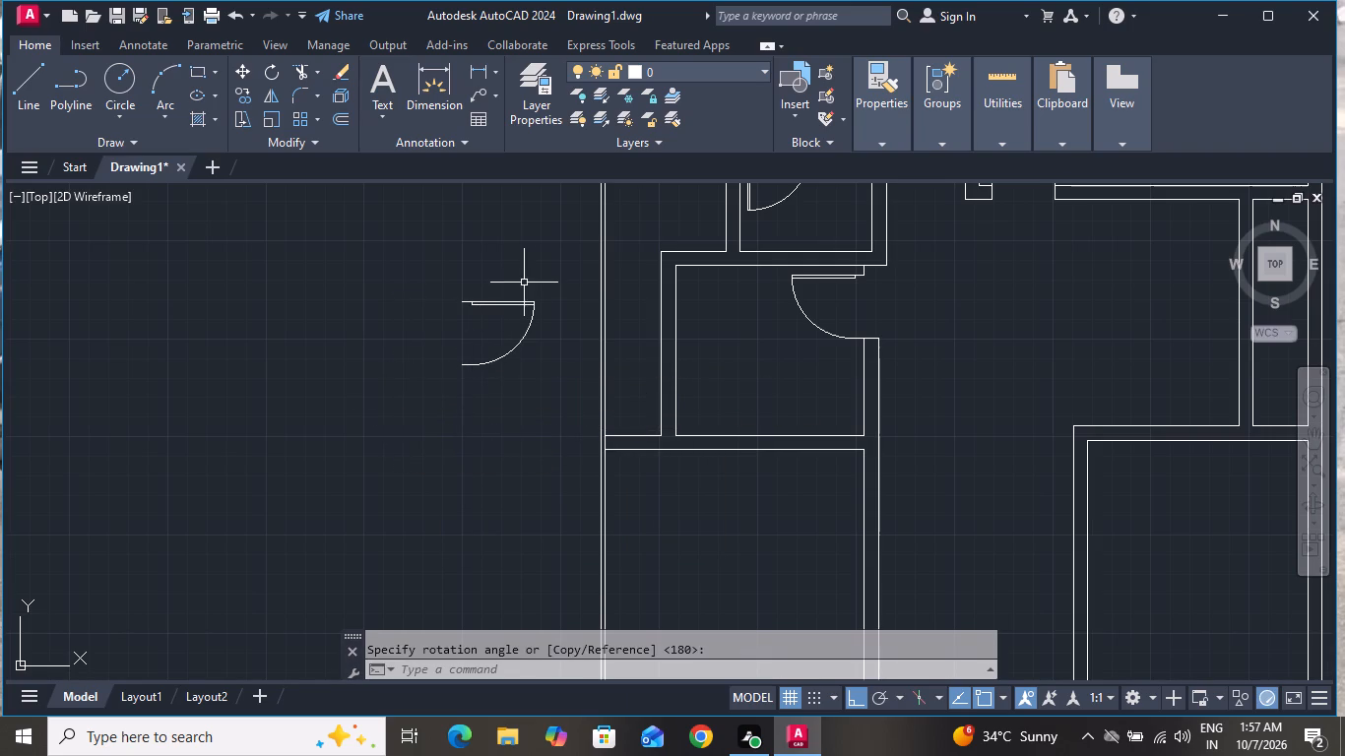
Move the rotated door block by its hinge-side jamb point onto the lower-right room's inner left wall line, just below the top corner.
left_click(534, 279)
left_click(433, 397)
left_click(236, 67)
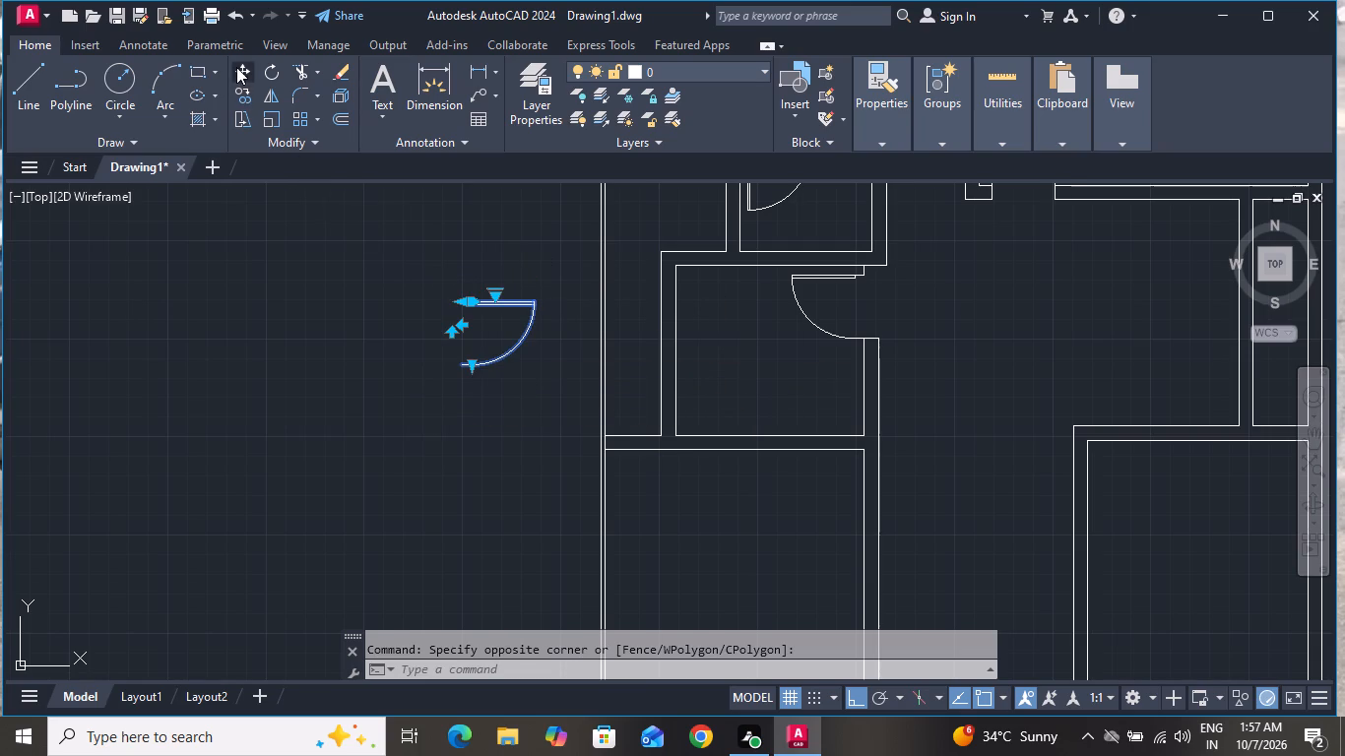
left_click(458, 300)
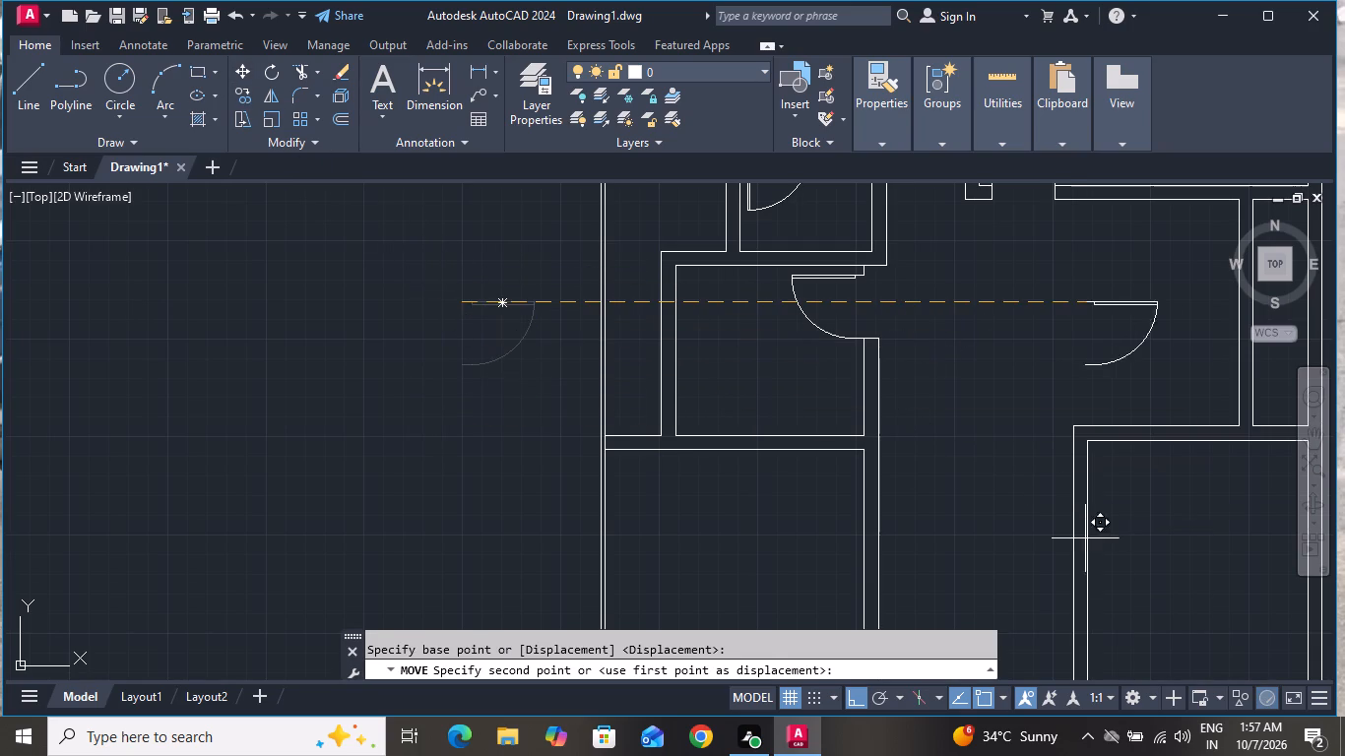
left_click(862, 691)
scroll(941, 586, "down", 2)
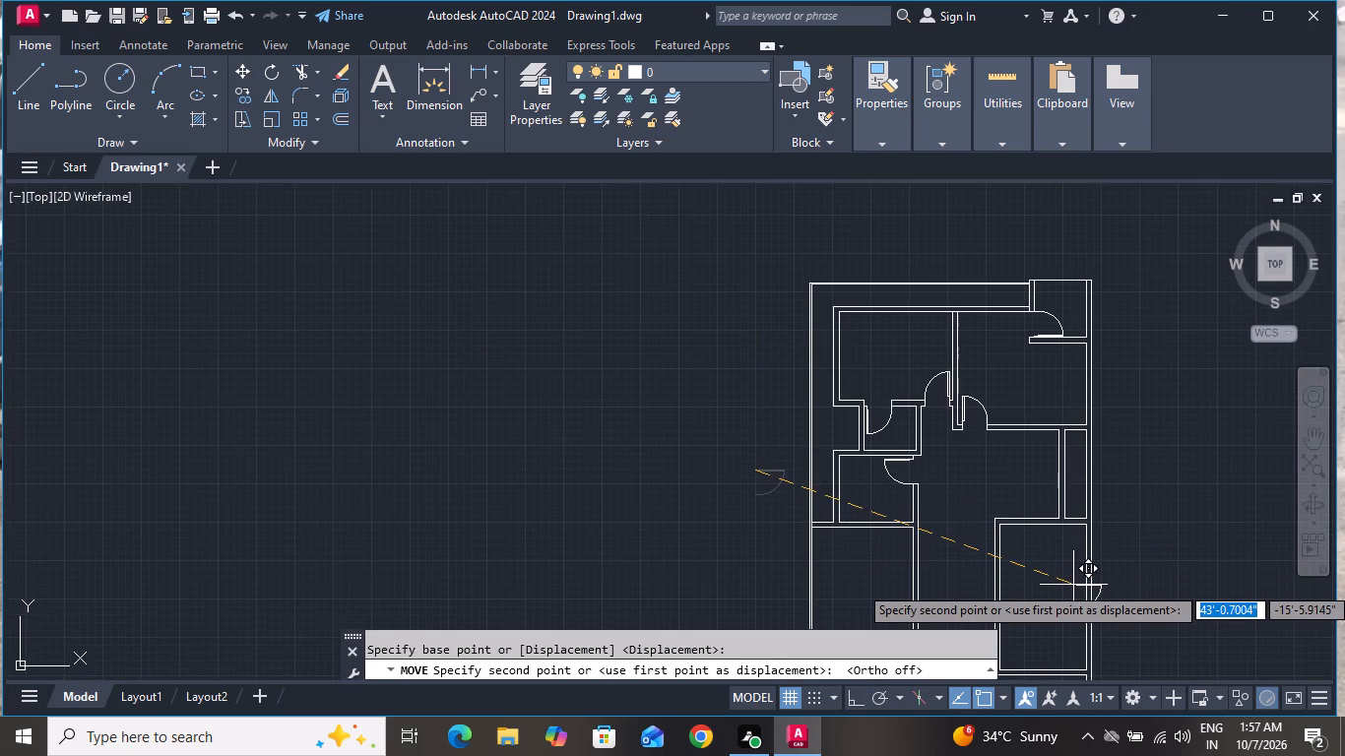
scroll(1044, 550, "up", 3)
scroll(936, 512, "down", 1)
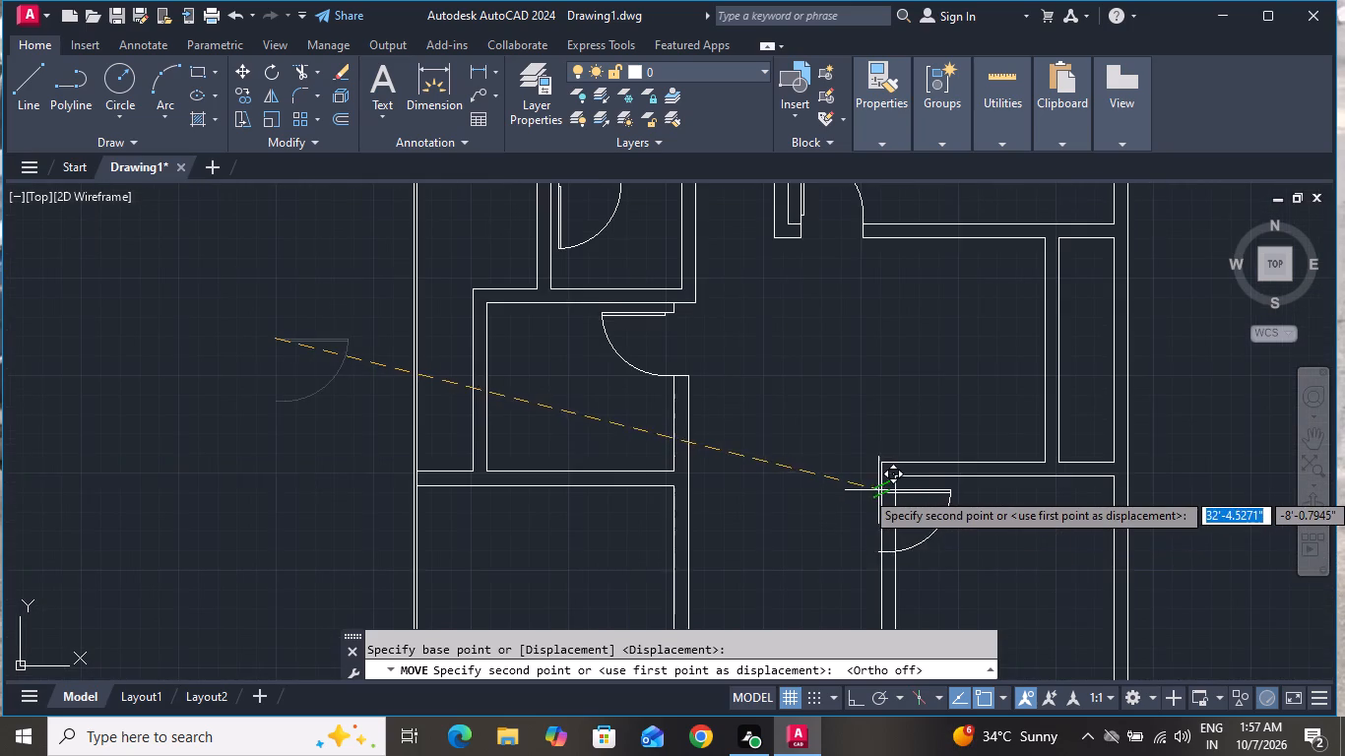
scroll(898, 491, "up", 6)
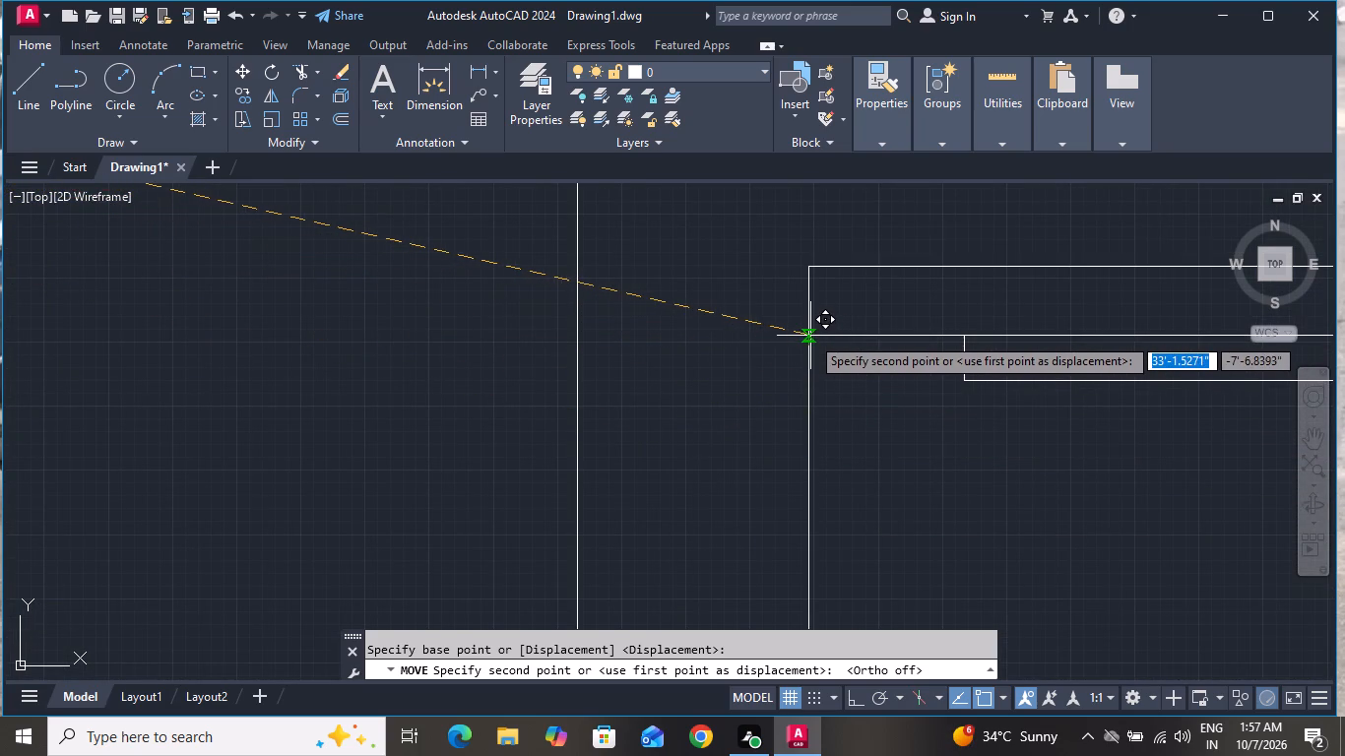
left_click(808, 330)
scroll(703, 426, "down", 2)
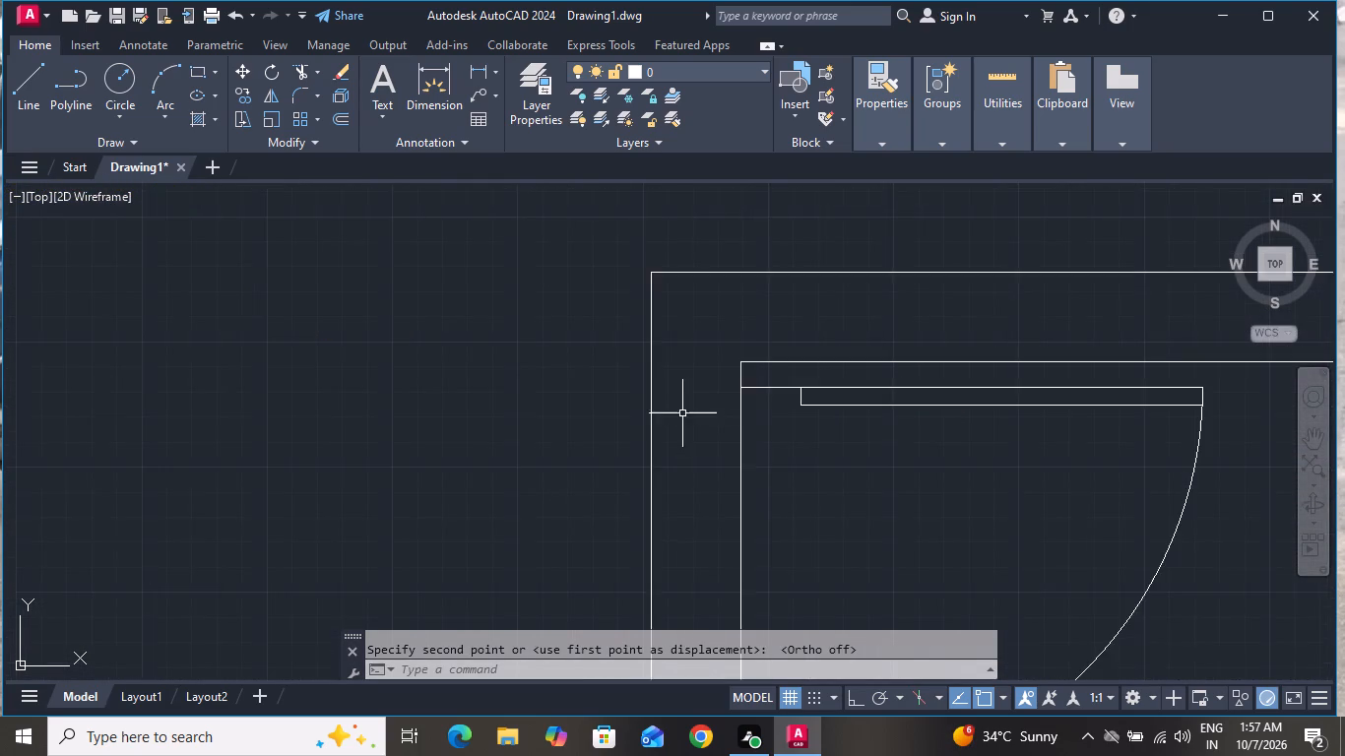
scroll(680, 400, "down", 2)
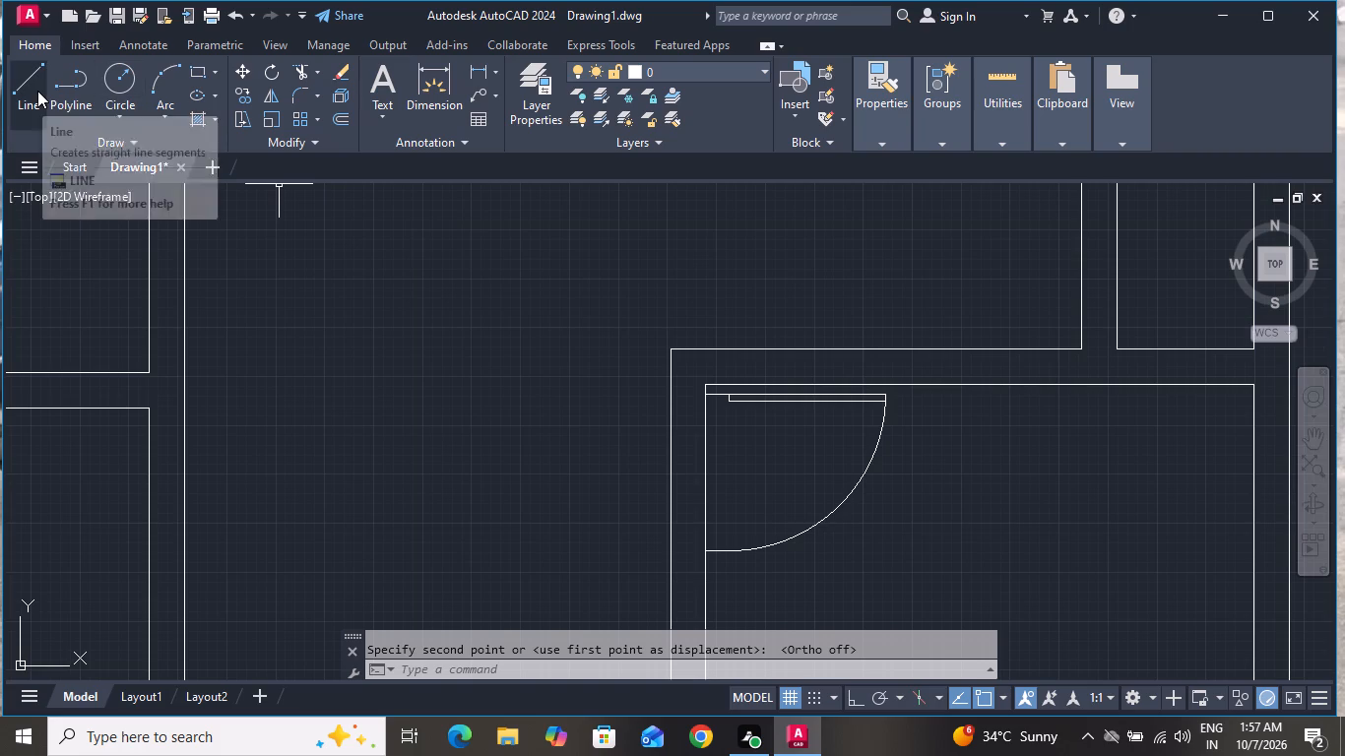
Extend the lower-right room's inner top wall line to the outer line of its left wall.
key("e")
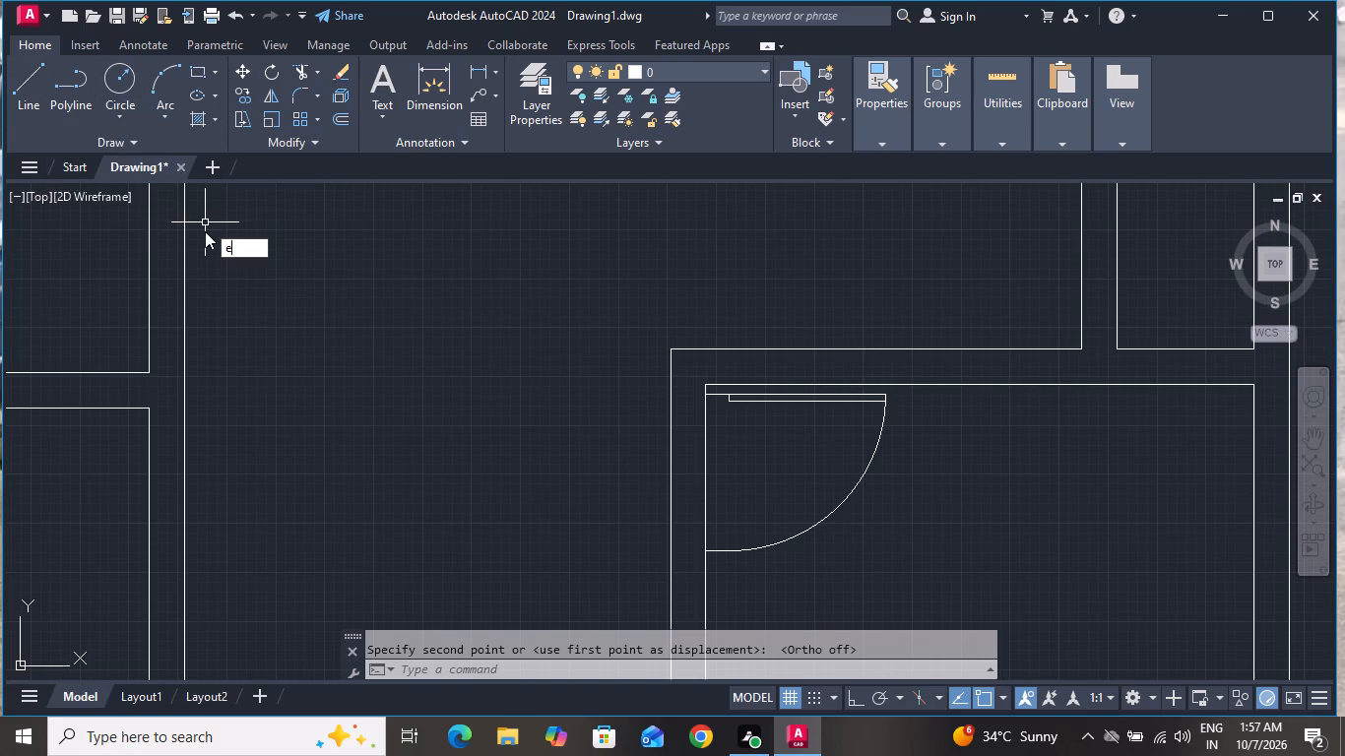
type("x")
key("space")
key("space")
scroll(757, 396, "up", 1)
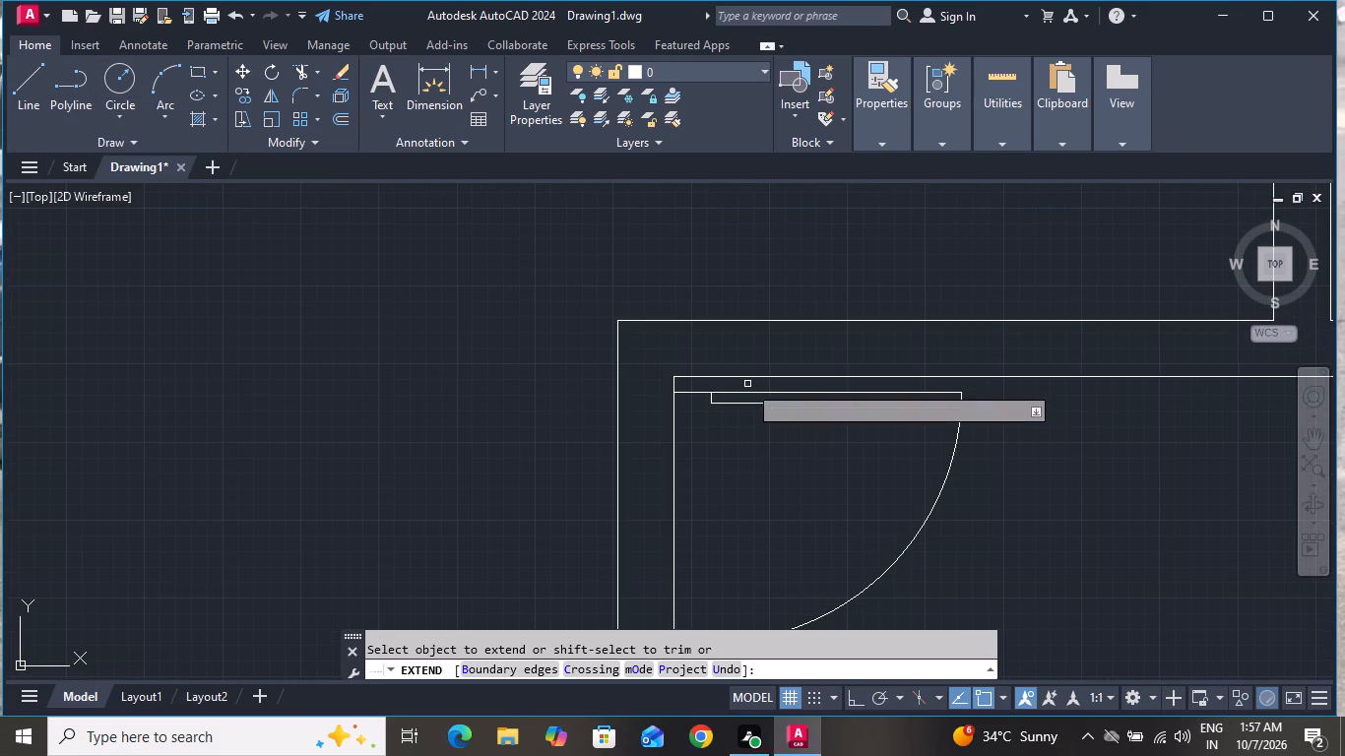
left_click(746, 380)
right_click(740, 442)
left_click(809, 476)
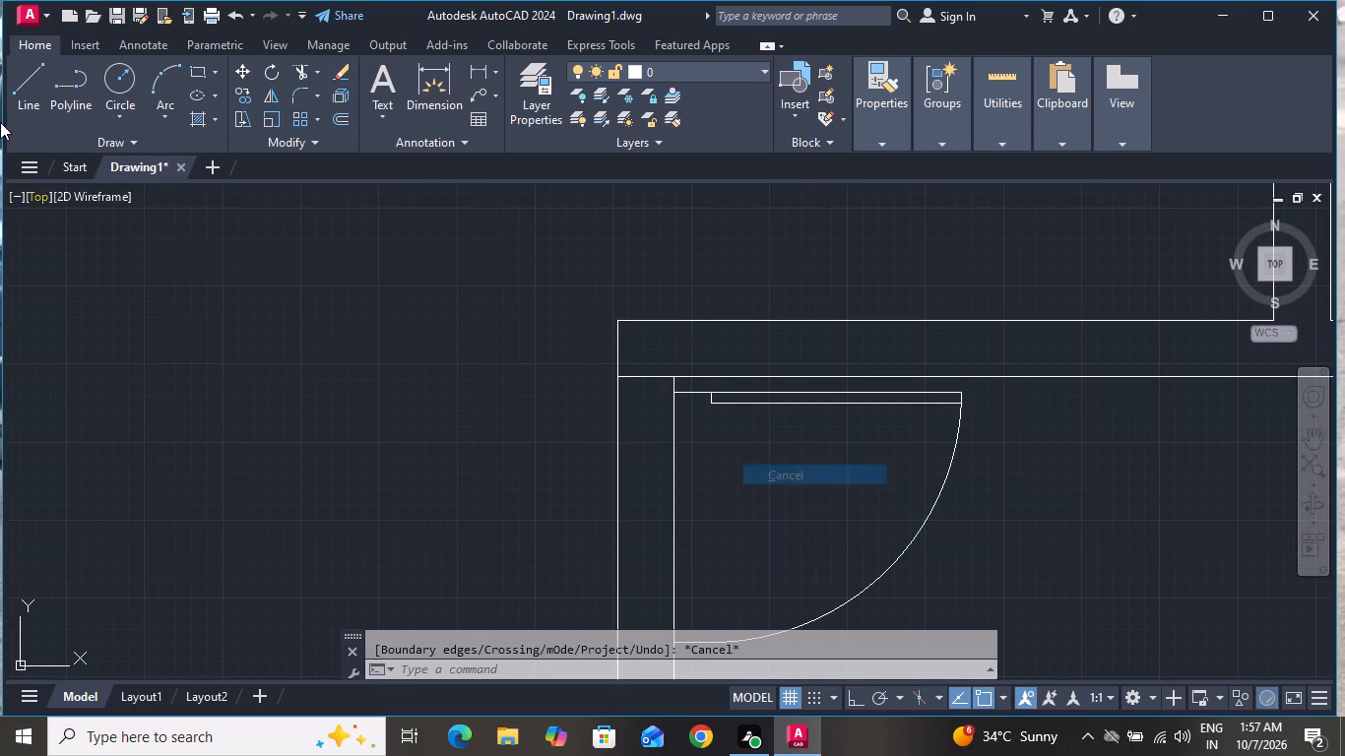
Draw a line across the lower-right room's left wall at the free end of the door's swing arc.
left_click(24, 91)
scroll(533, 308, "down", 2)
scroll(576, 416, "up", 3)
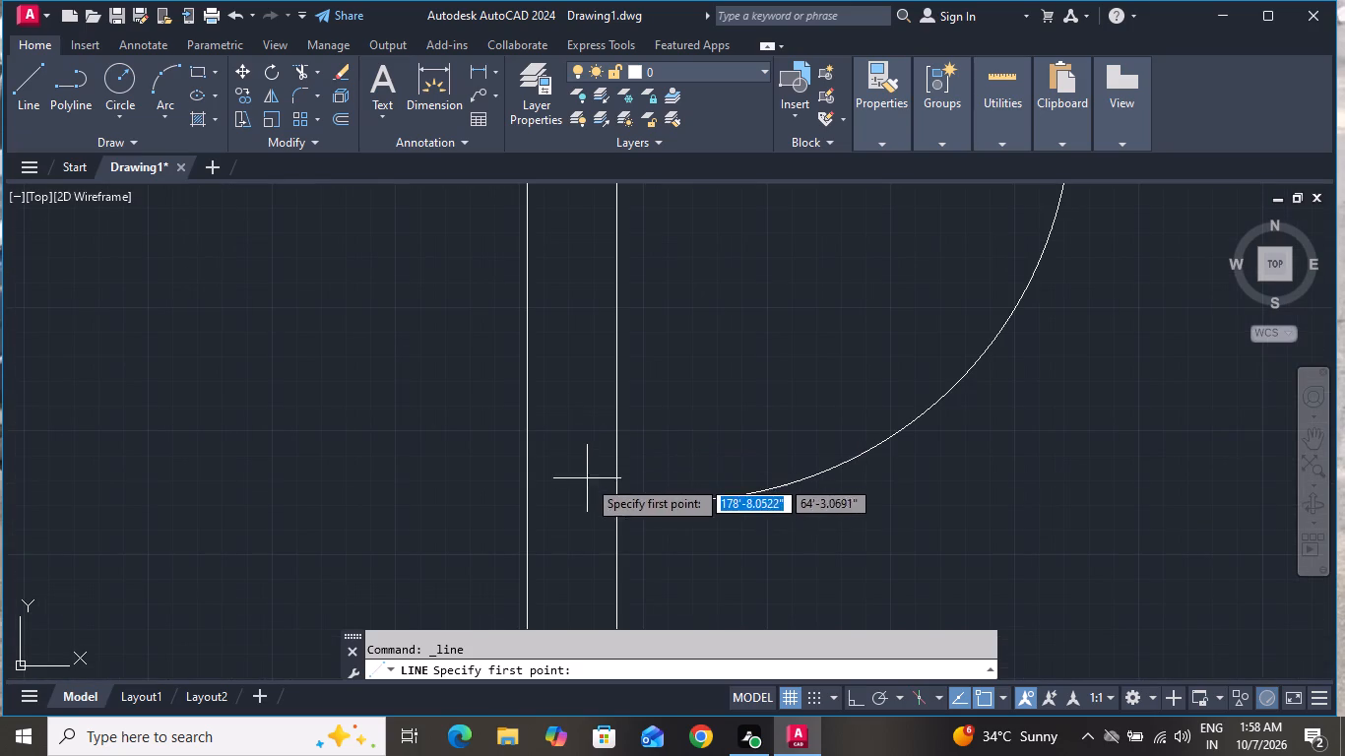
left_click(614, 502)
left_click(529, 501)
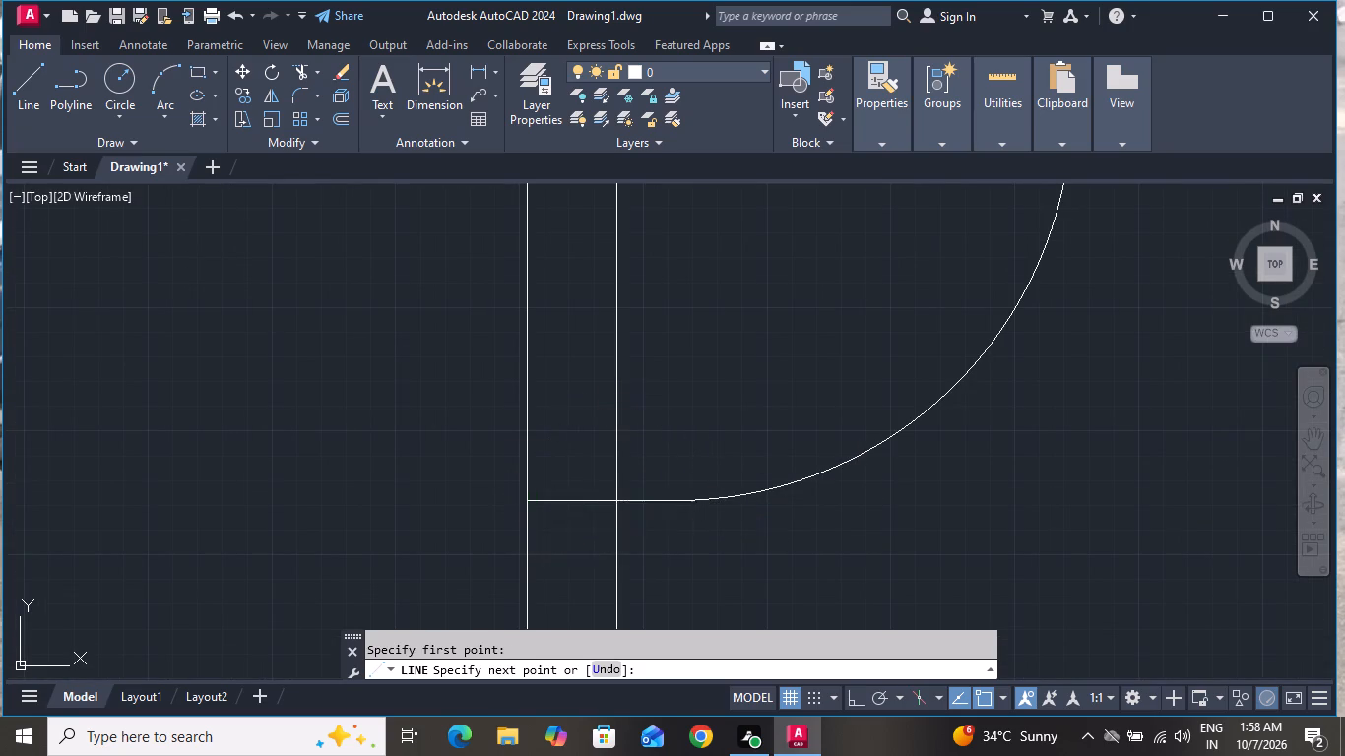
right_click(559, 487)
left_click(628, 524)
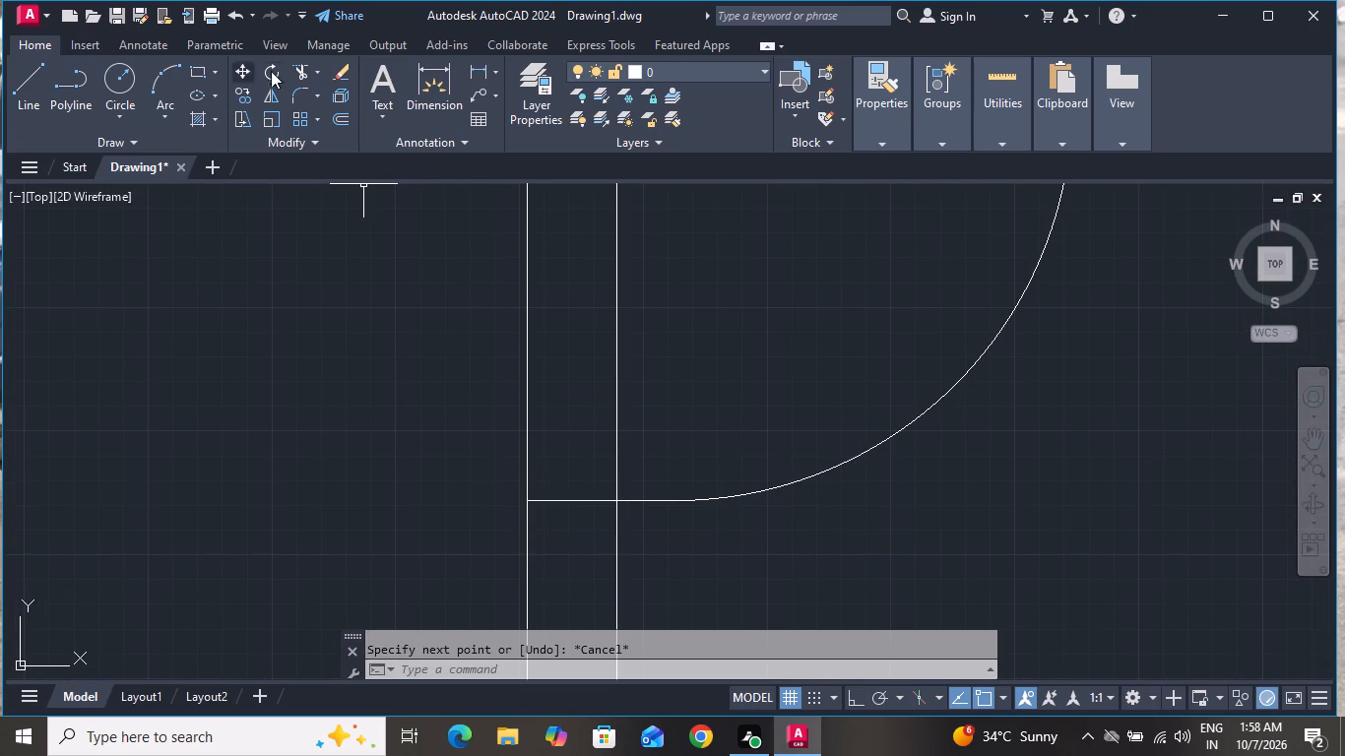
Trim both left wall lines of the lower-right room between the top wall and the new jamb line to open the doorway.
left_click(300, 69)
left_click(627, 270)
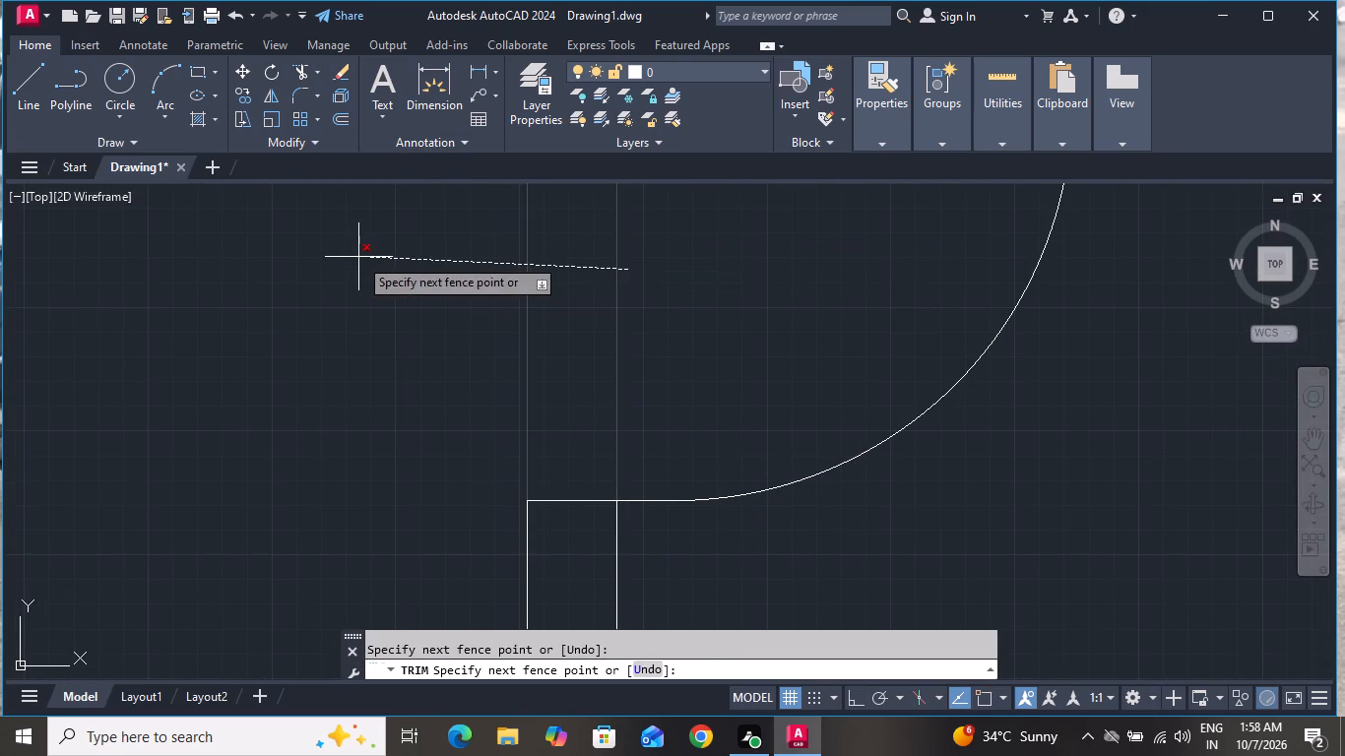
left_click(358, 256)
scroll(700, 527, "down", 3)
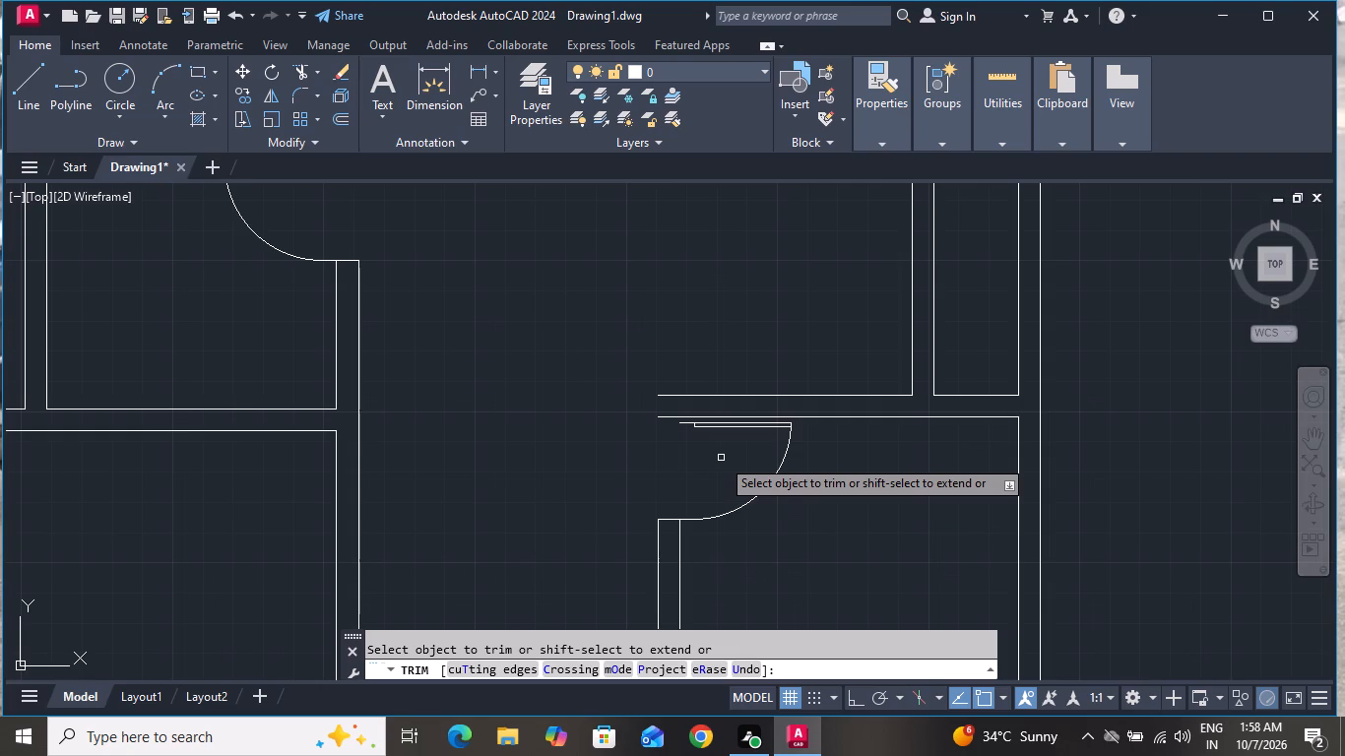
key("Escape")
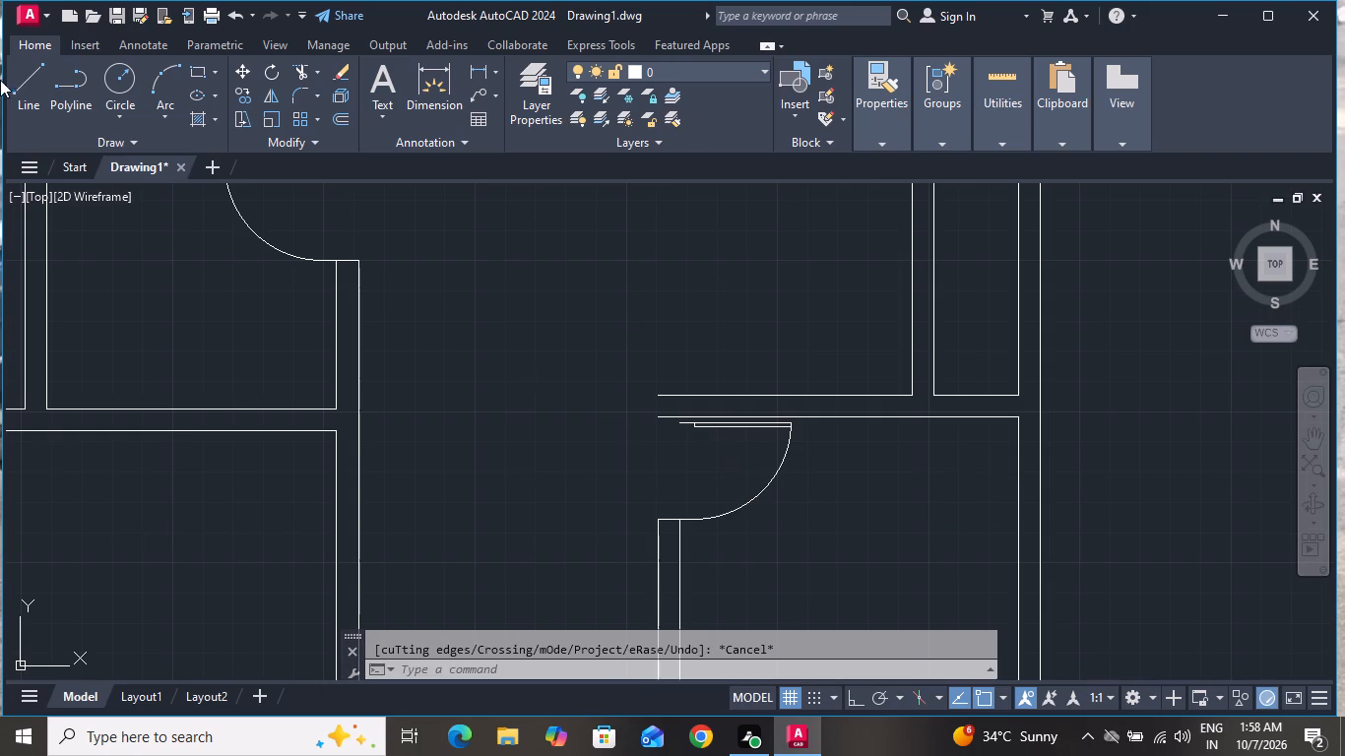
Draw a vertical line closing the open end of the wall above the lower-right room's doorway.
left_click(16, 75)
scroll(663, 396, "up", 2)
scroll(663, 396, "down", 1)
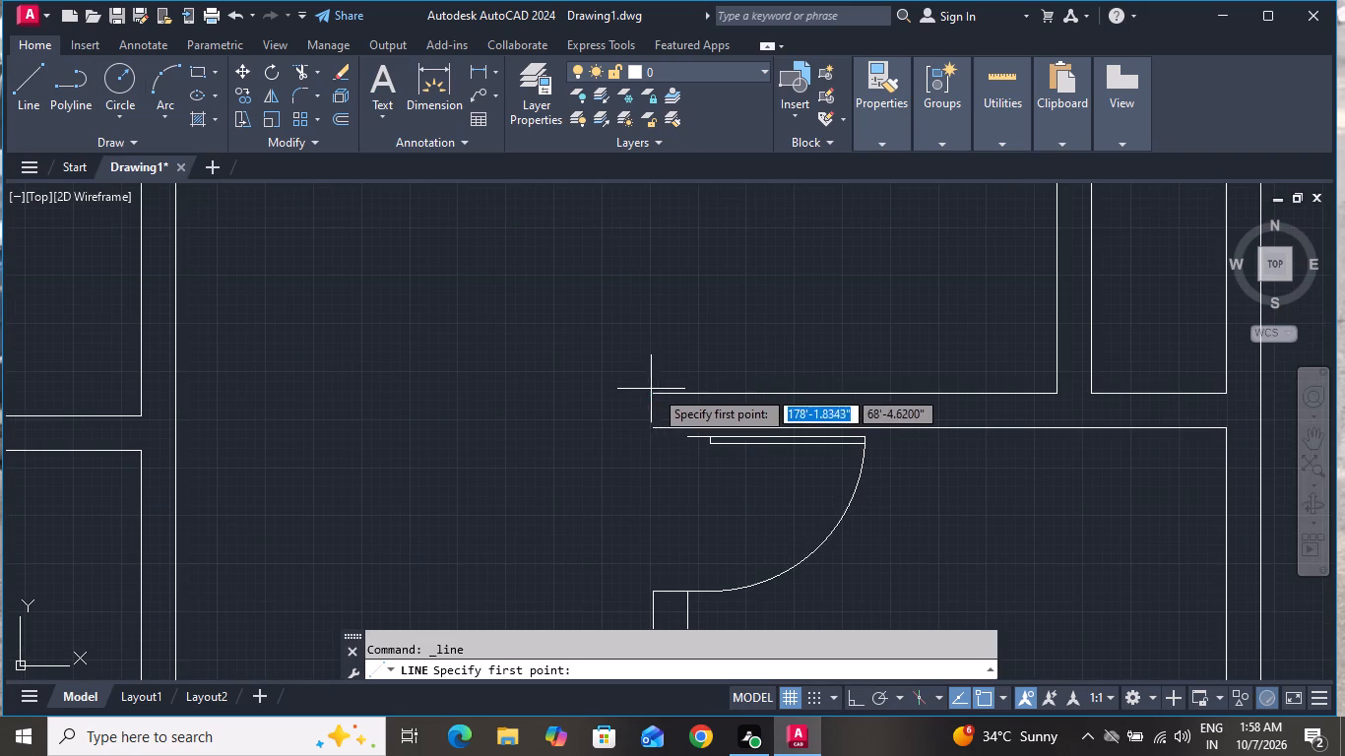
left_click(654, 390)
left_click(652, 435)
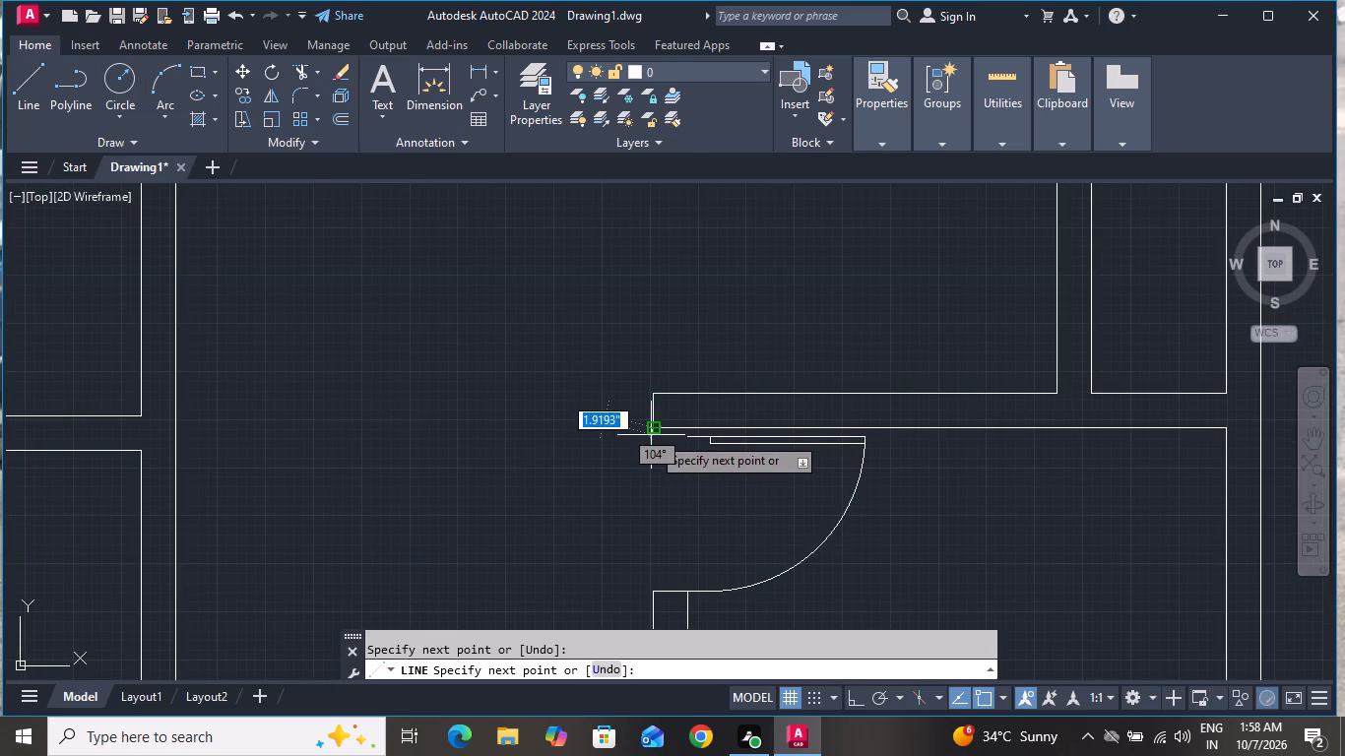
right_click_drag(651, 435, 653, 461)
right_click(701, 328)
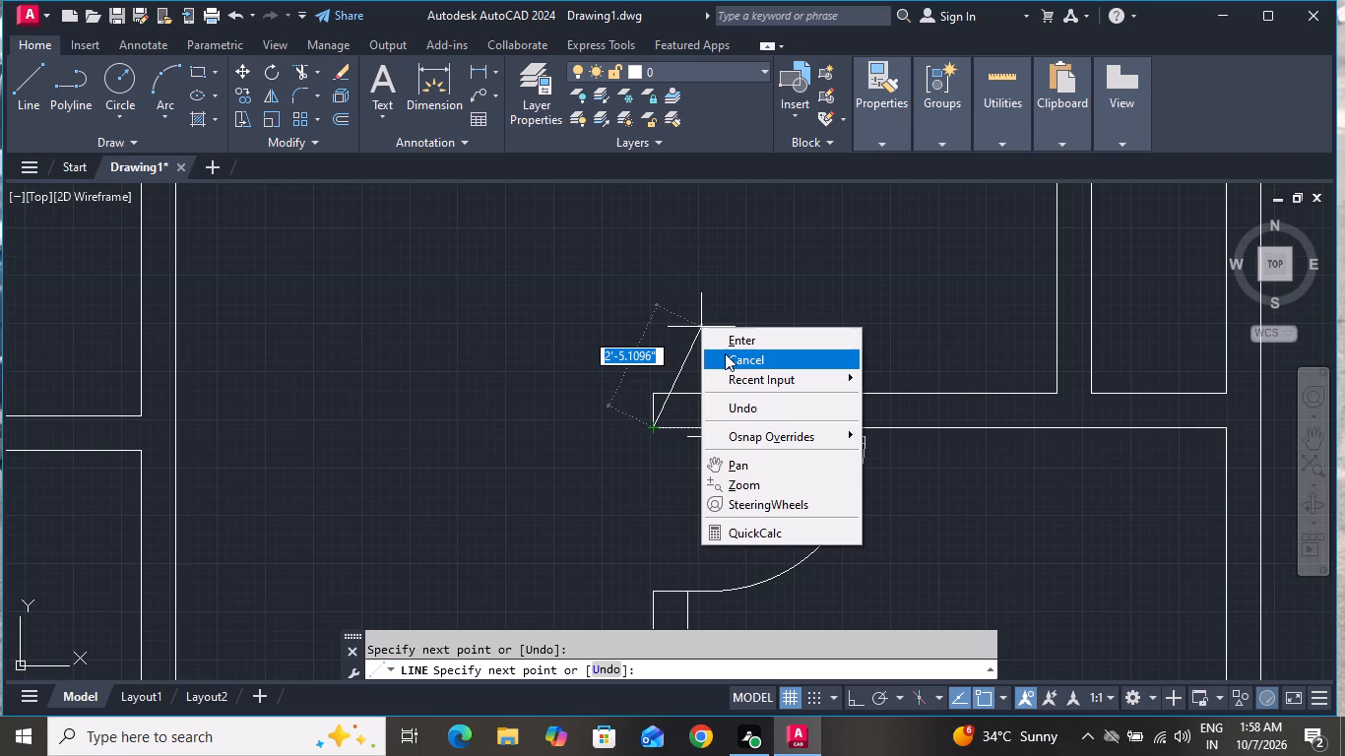
left_click(725, 353)
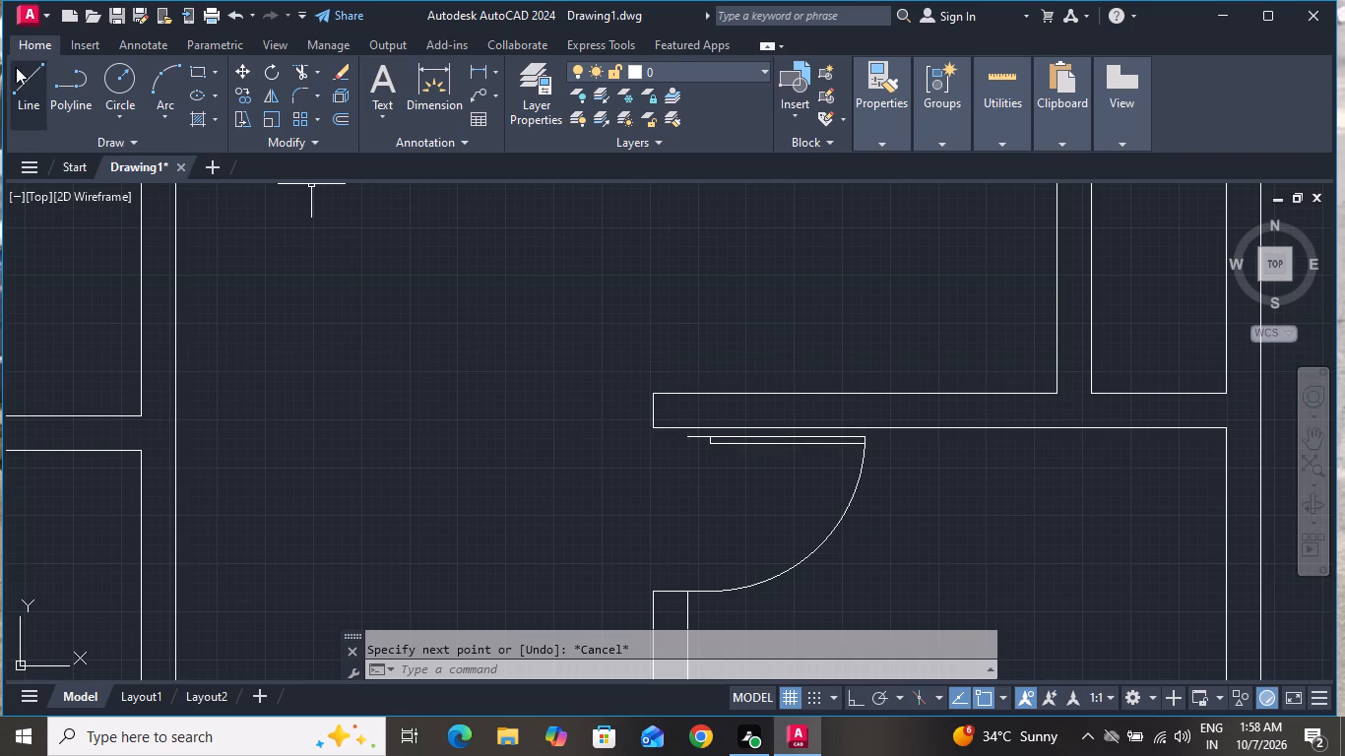
Draw a short vertical line joining the hinge-side jamb point of the lower-right room's door to the wall above.
left_click(20, 75)
scroll(716, 426, "up", 3)
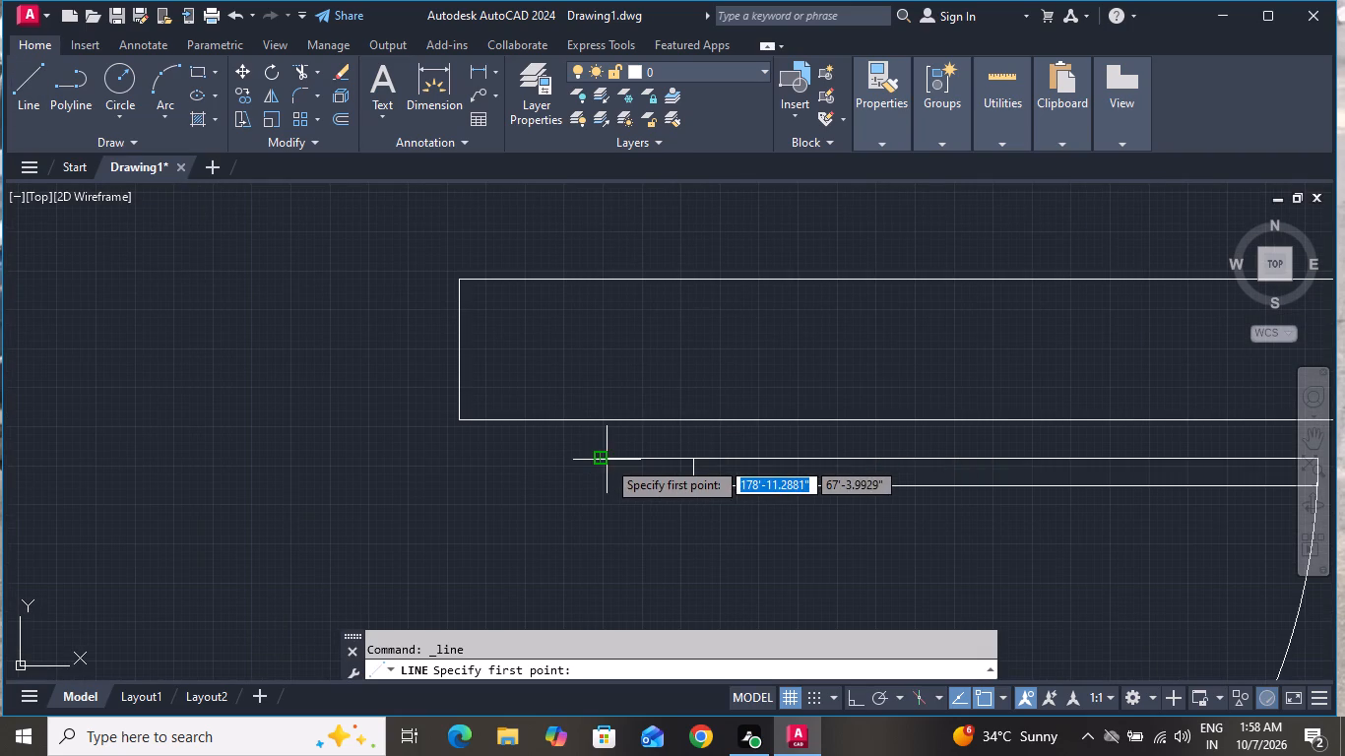
left_click(596, 458)
left_click(598, 415)
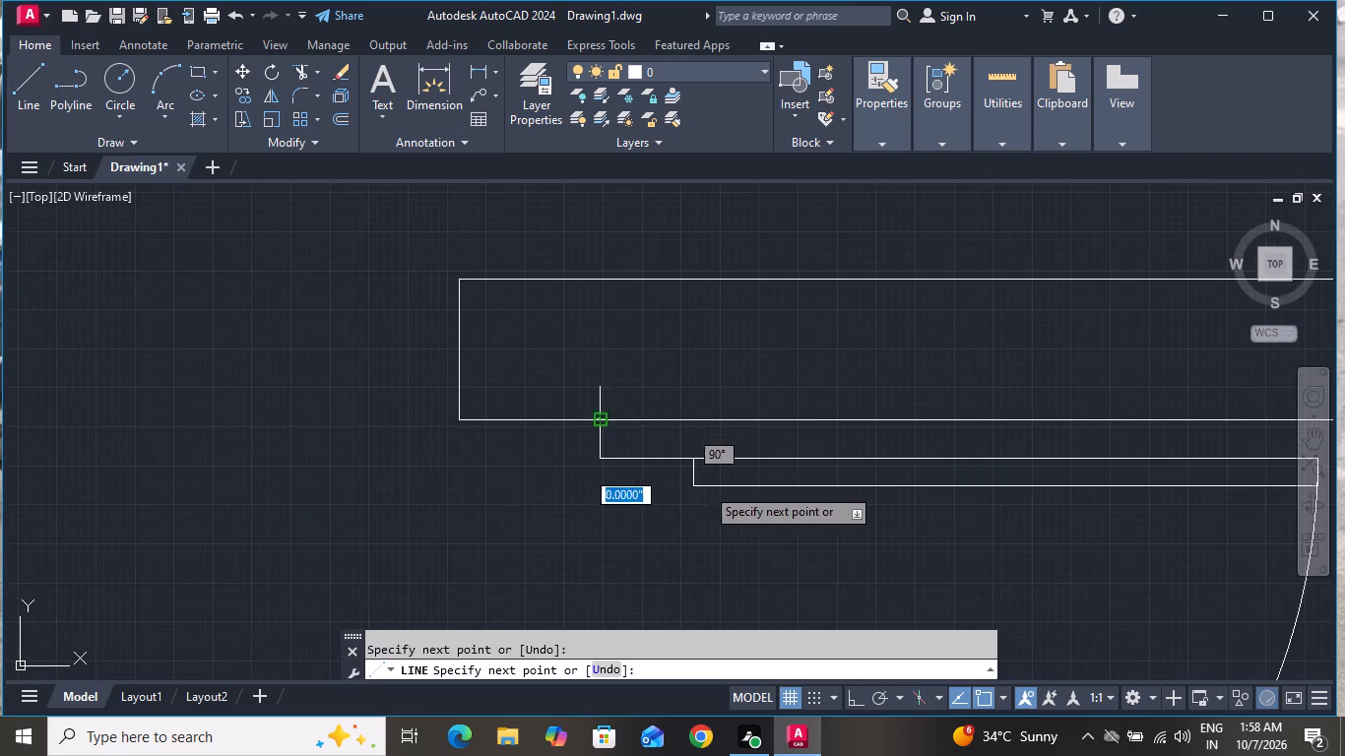
right_click(722, 490)
left_click(760, 517)
Copy the lower-right room's door block onto the passage-side line of the opposite wall, just below the lower-left area's top wall.
scroll(463, 413, "down", 2)
scroll(620, 434, "down", 2)
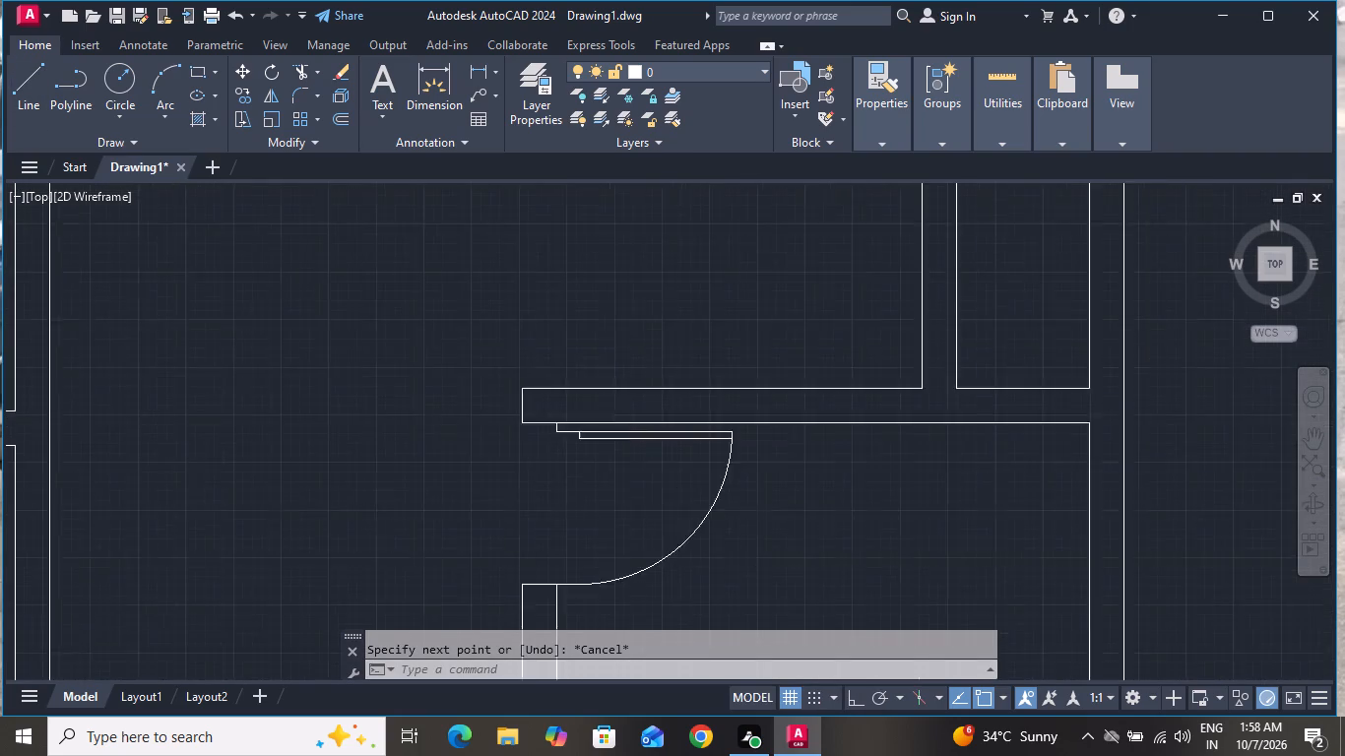
scroll(670, 363, "down", 1)
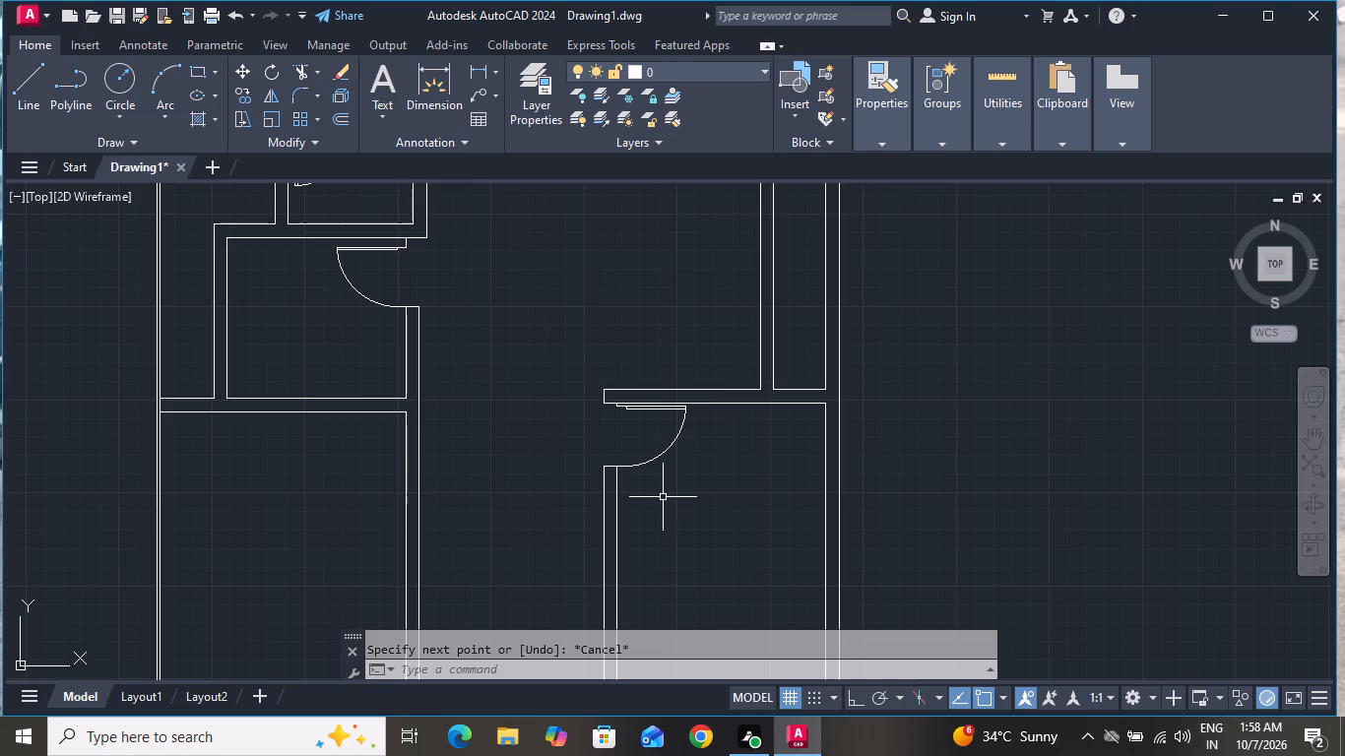
scroll(688, 518, "down", 2)
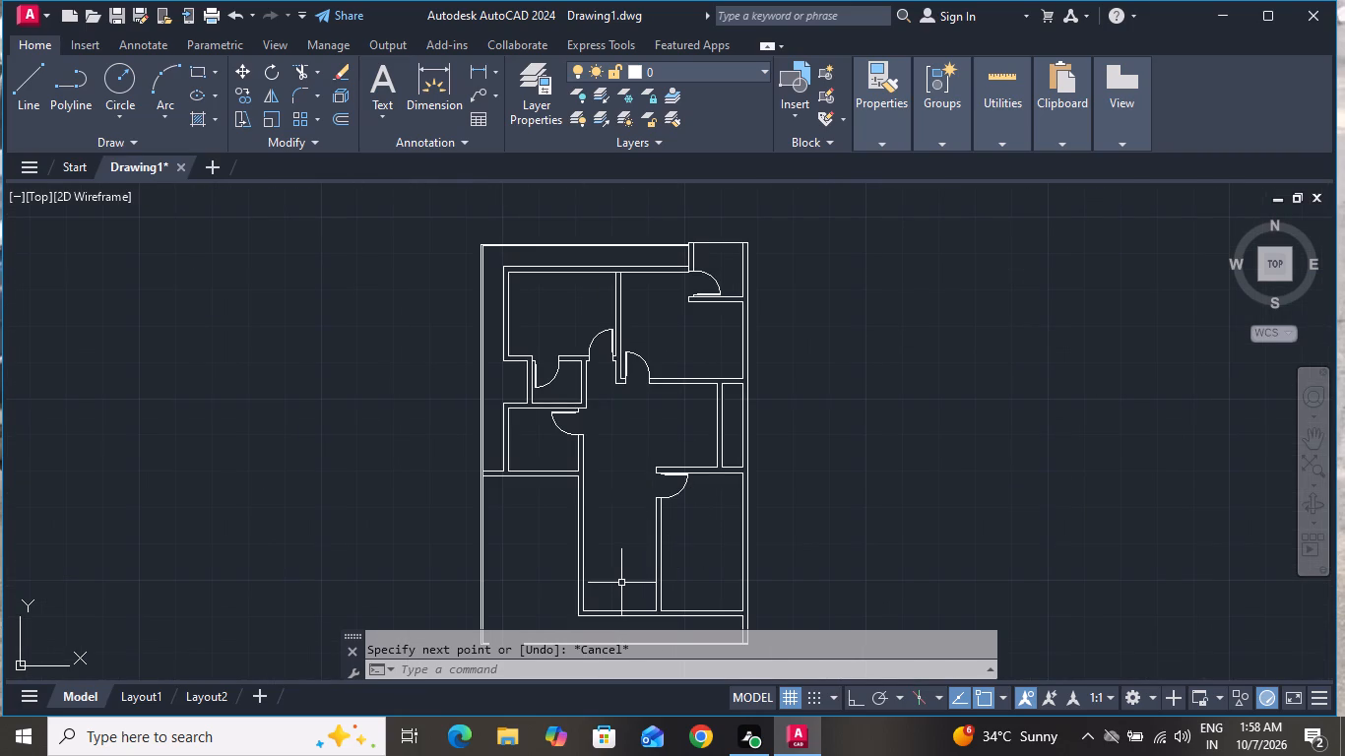
scroll(620, 490, "up", 2)
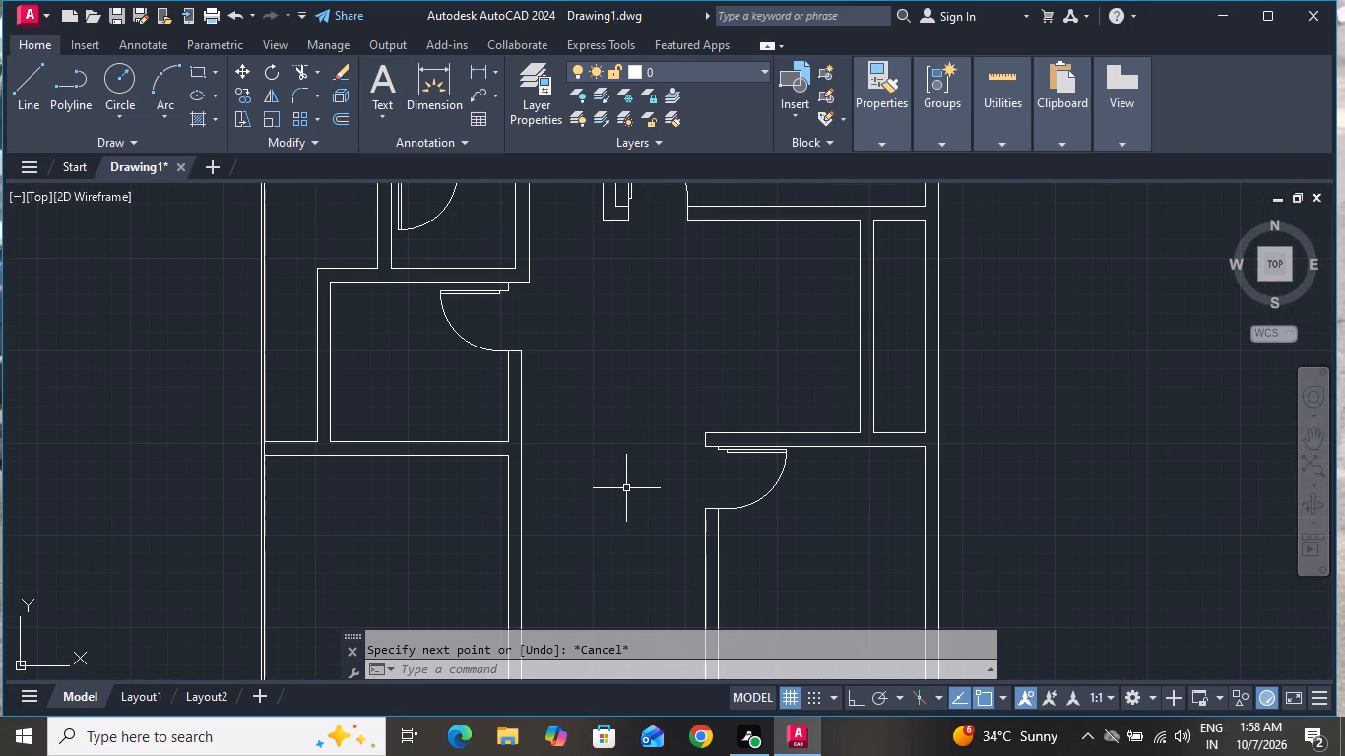
scroll(798, 456, "up", 1)
left_click(770, 476)
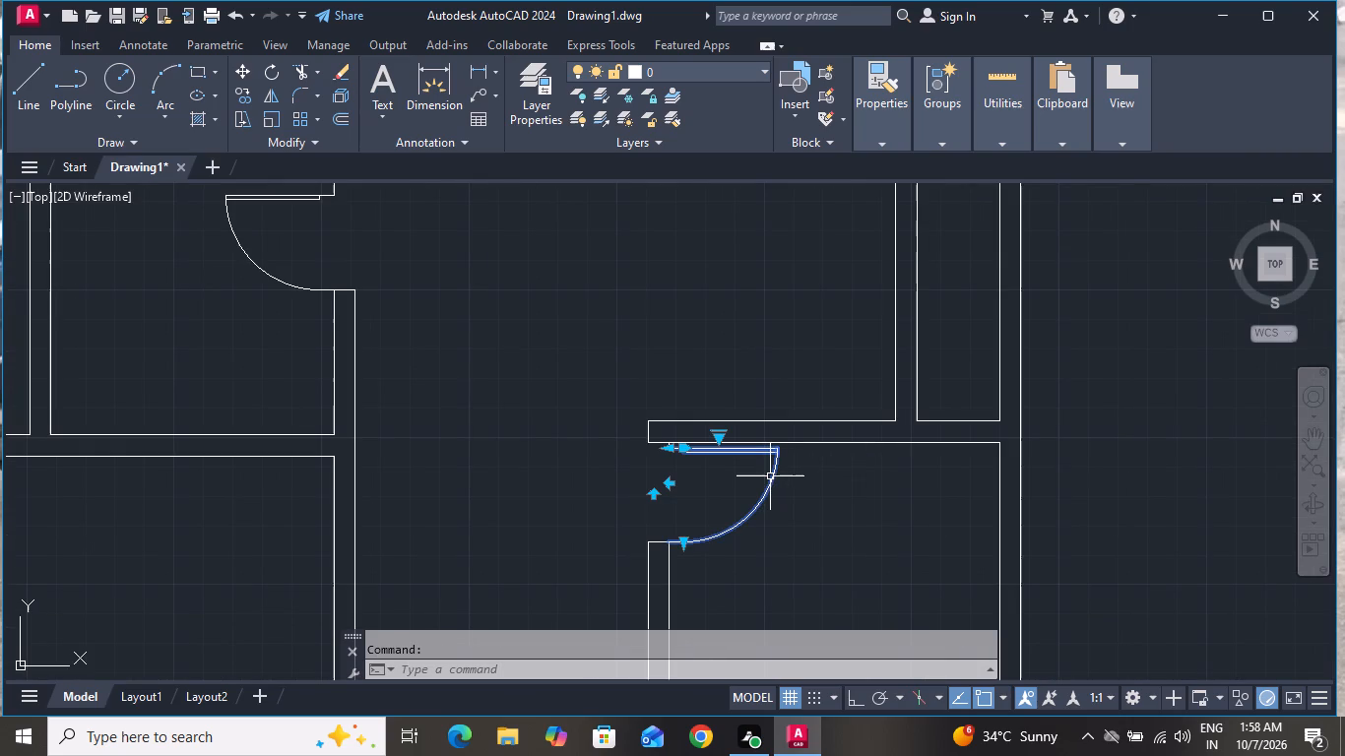
key("c")
key("o")
key("space")
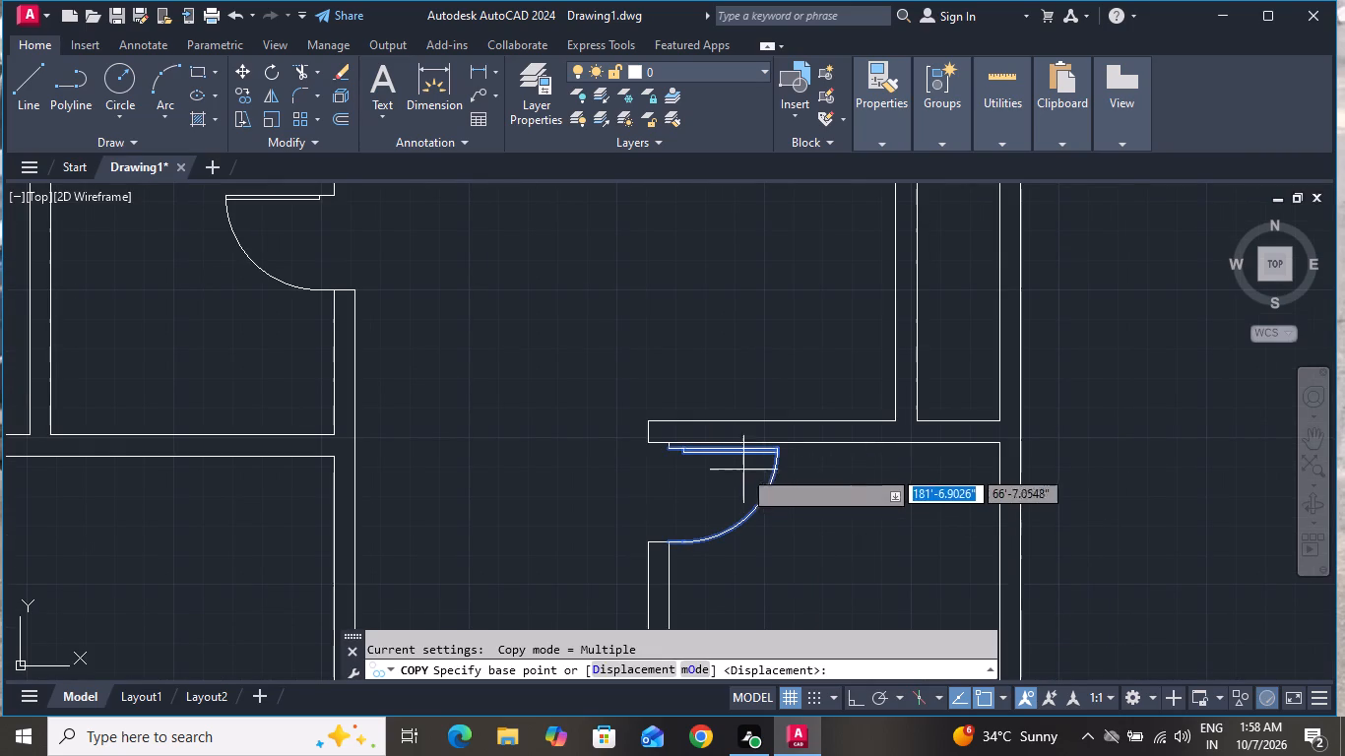
left_click(673, 446)
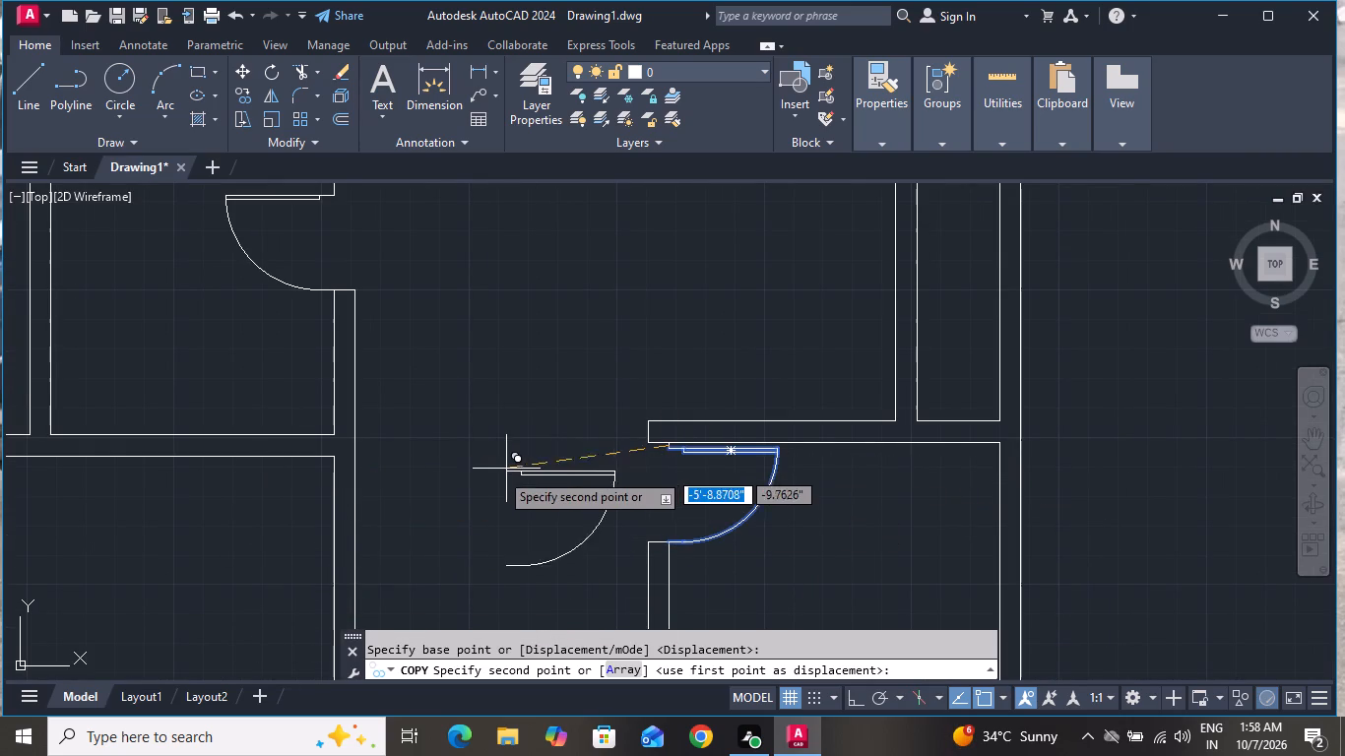
scroll(349, 484, "up", 2)
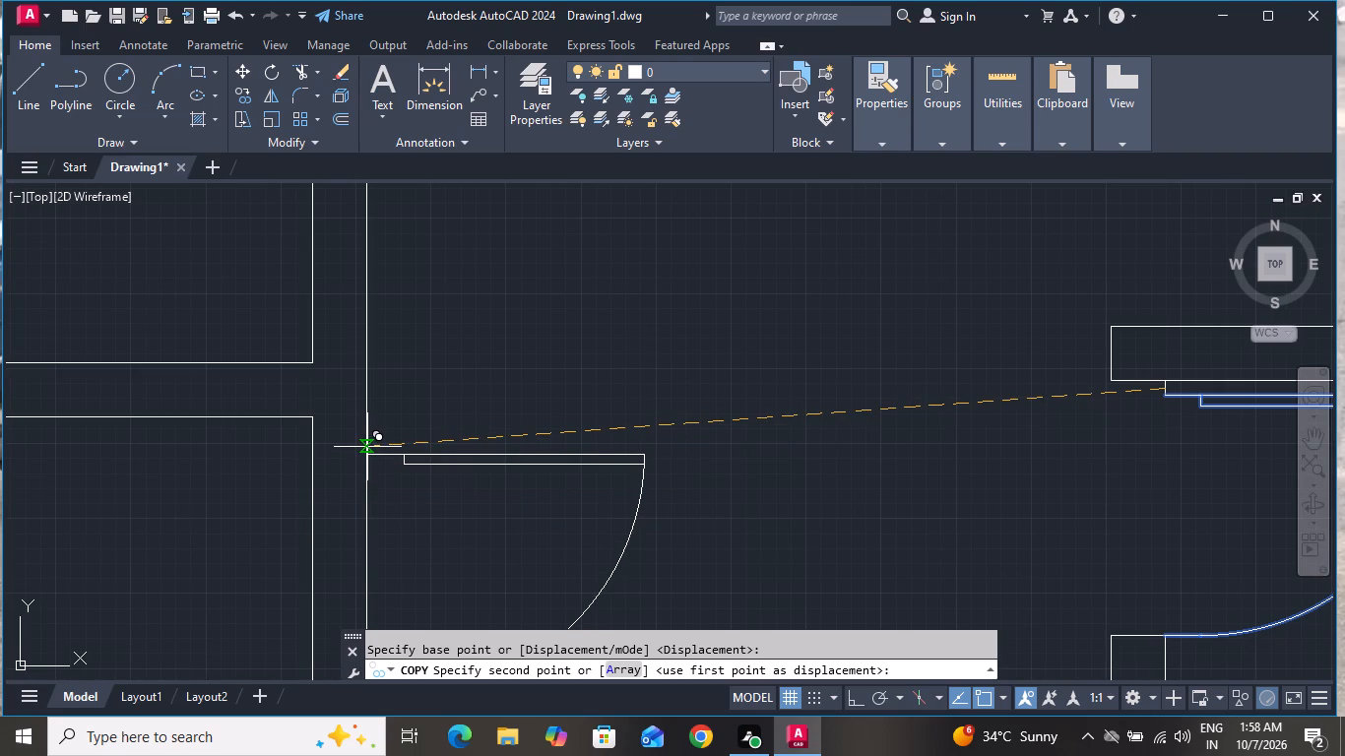
left_click(367, 447)
scroll(564, 286, "down", 1)
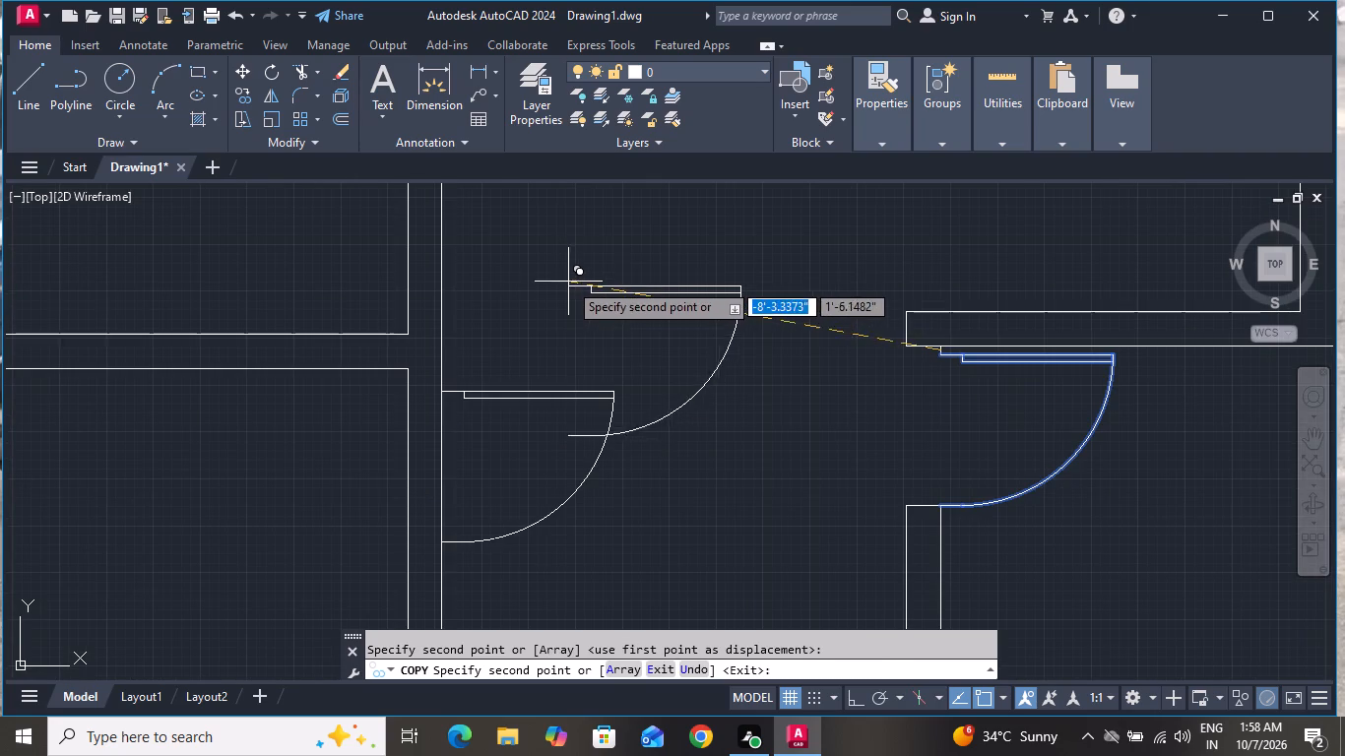
key("Escape")
Mirror the copied door block about a horizontal line through its lower endpoint, keeping the original, to make a double door.
left_click_drag(622, 351, 622, 364)
left_click(536, 512)
type("mi")
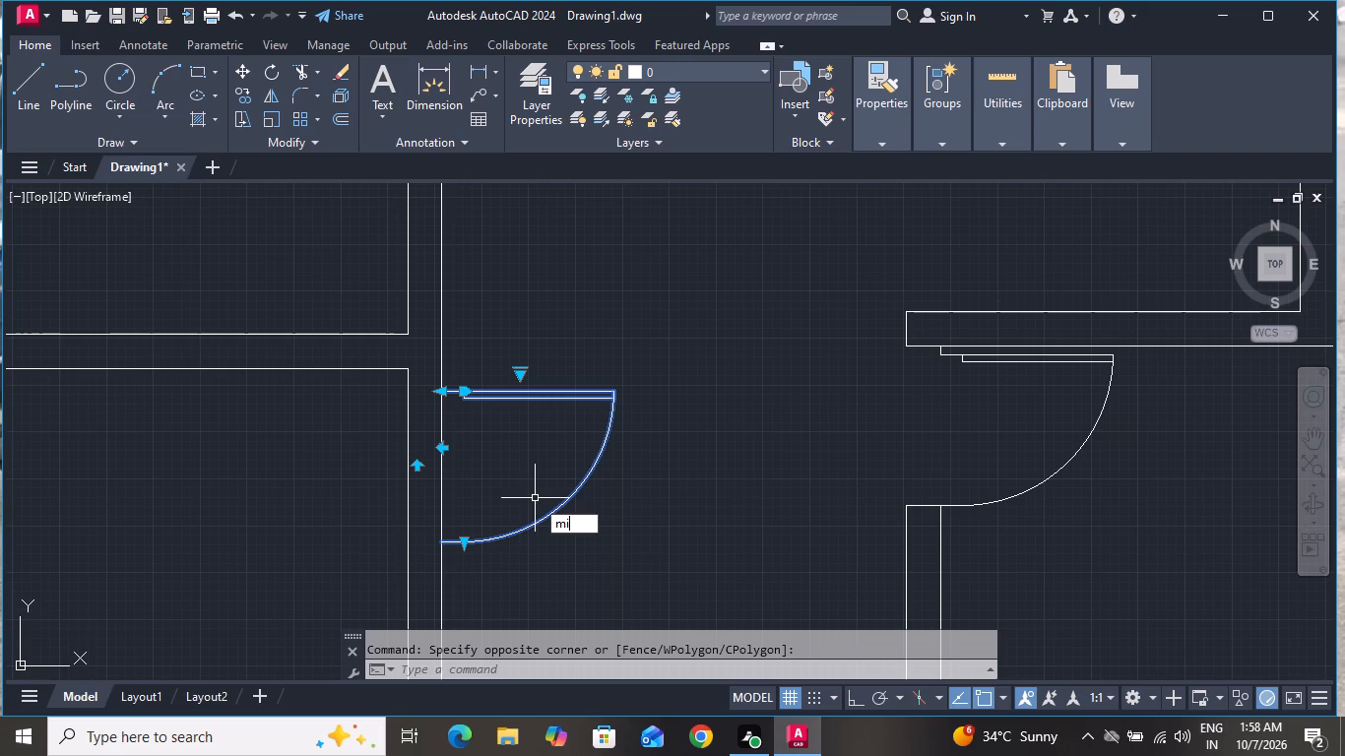
key("space")
left_click(442, 543)
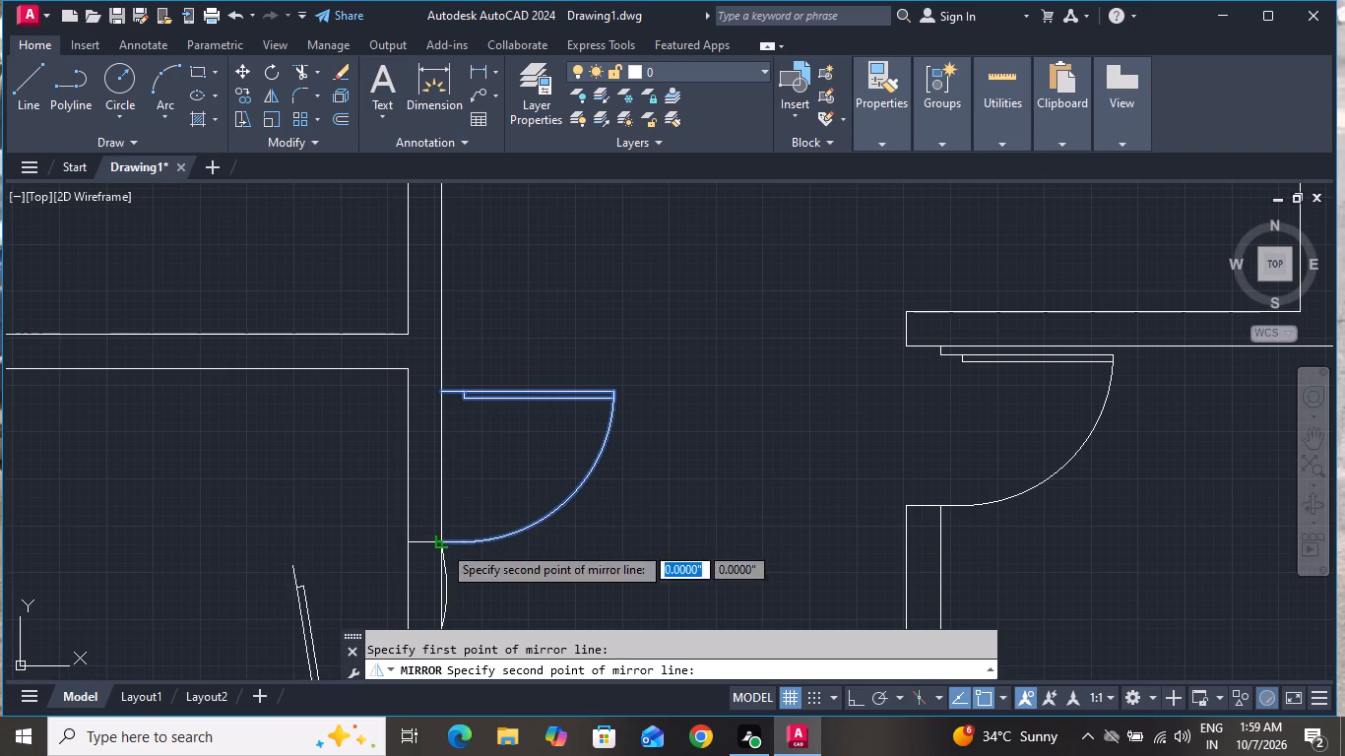
scroll(603, 508, "down", 2)
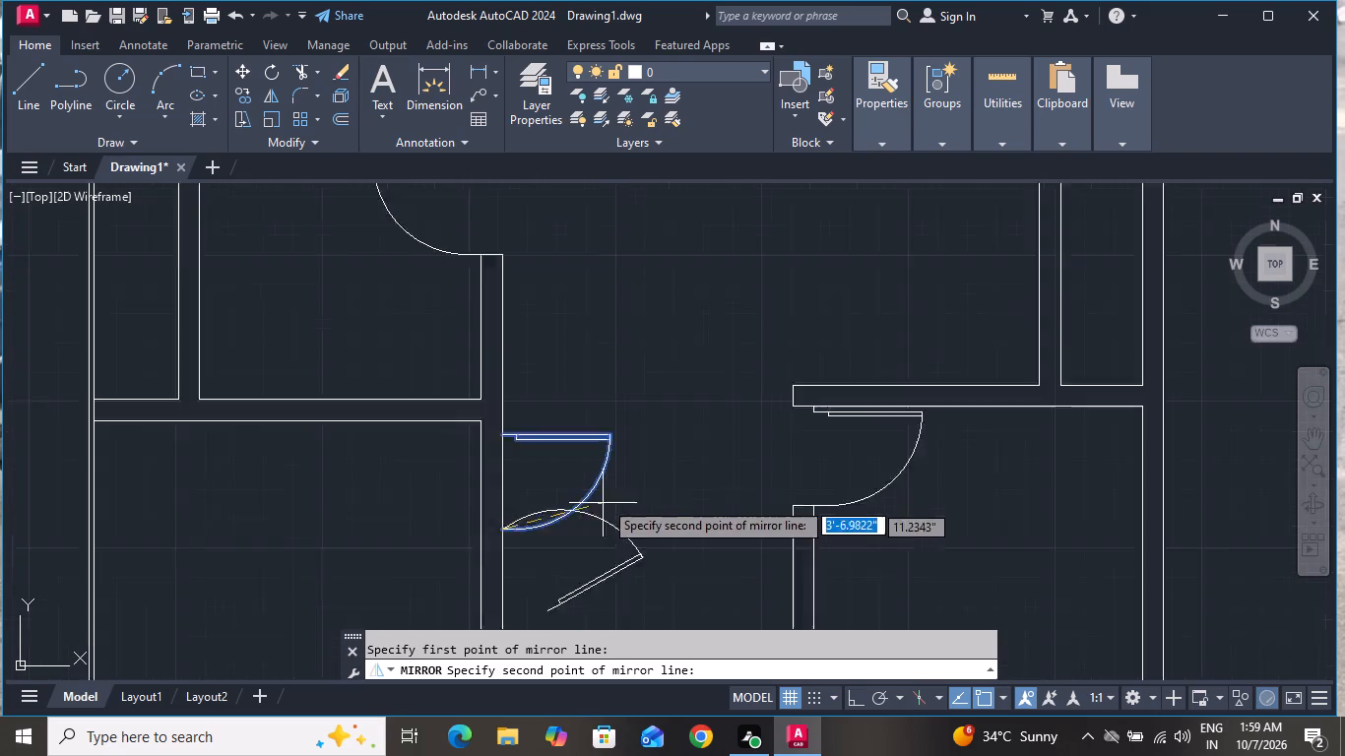
scroll(604, 497, "down", 1)
left_click(863, 706)
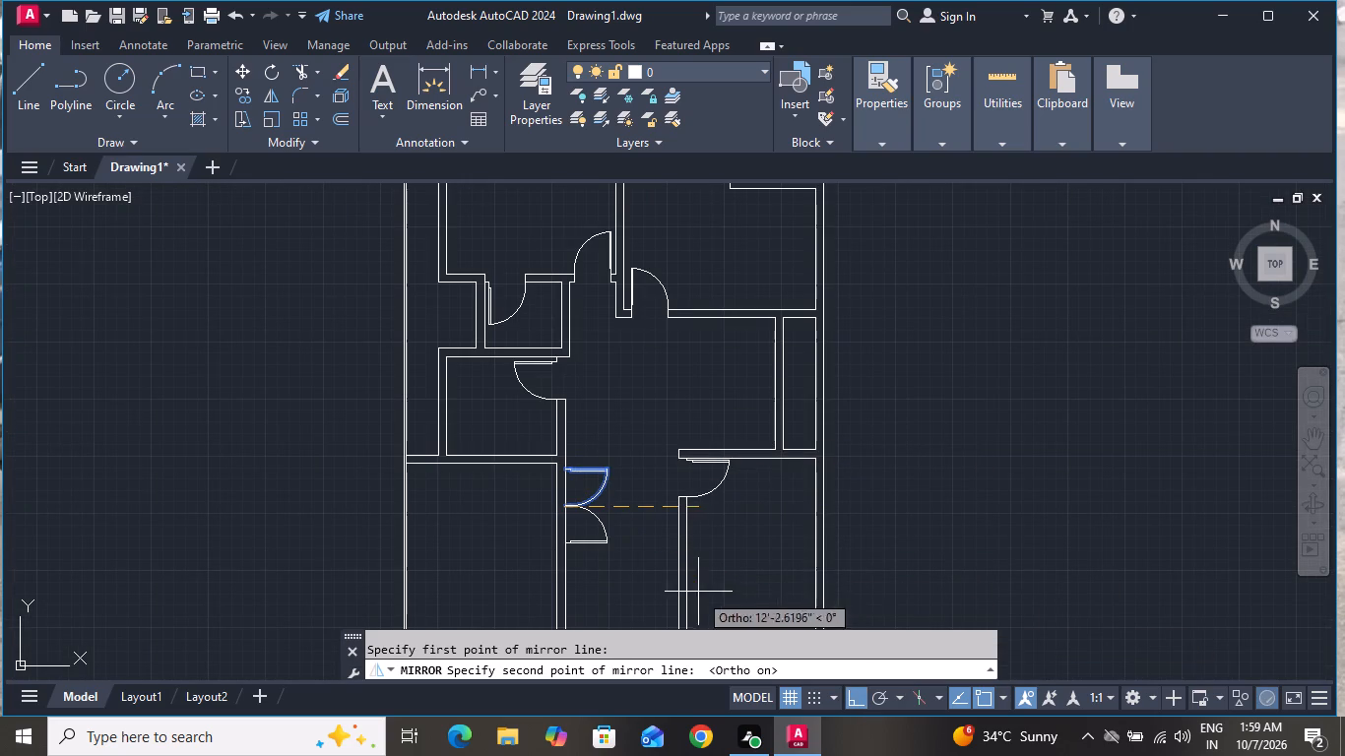
left_click(645, 574)
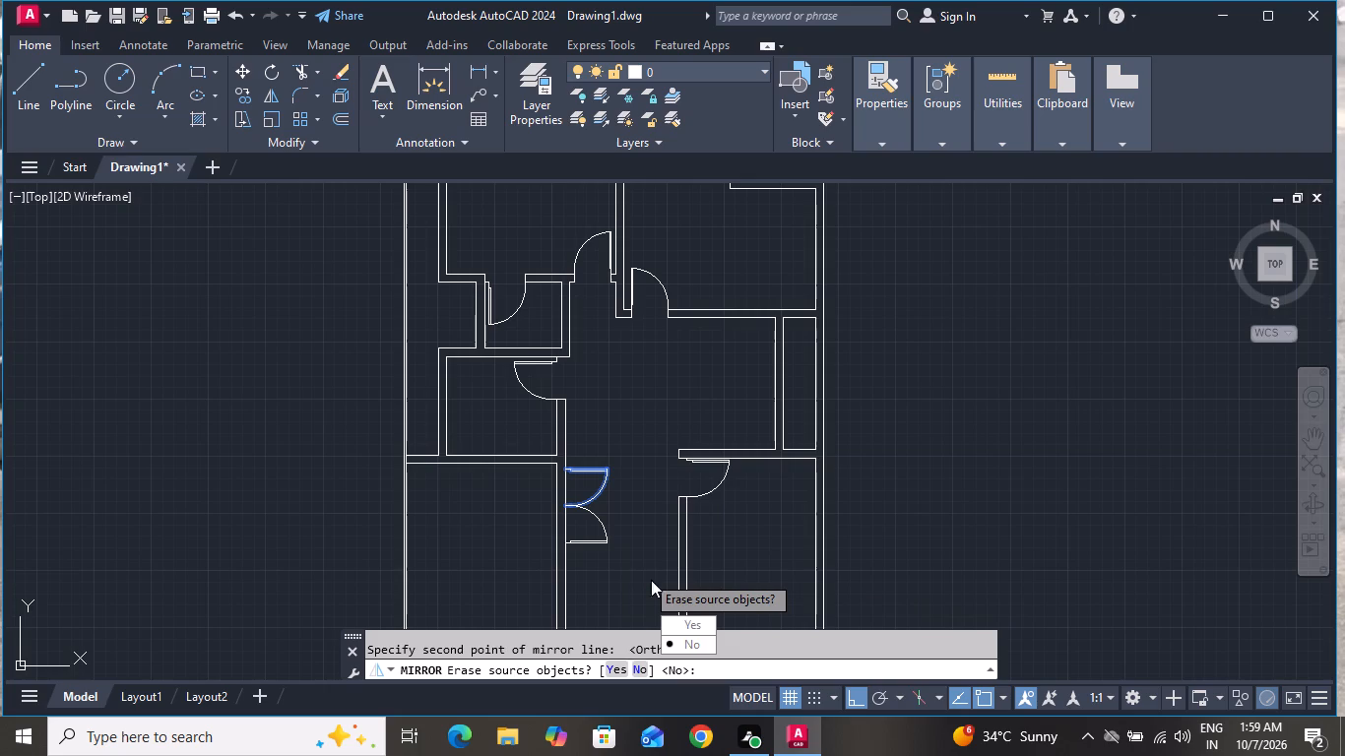
left_click_drag(694, 649, 645, 574)
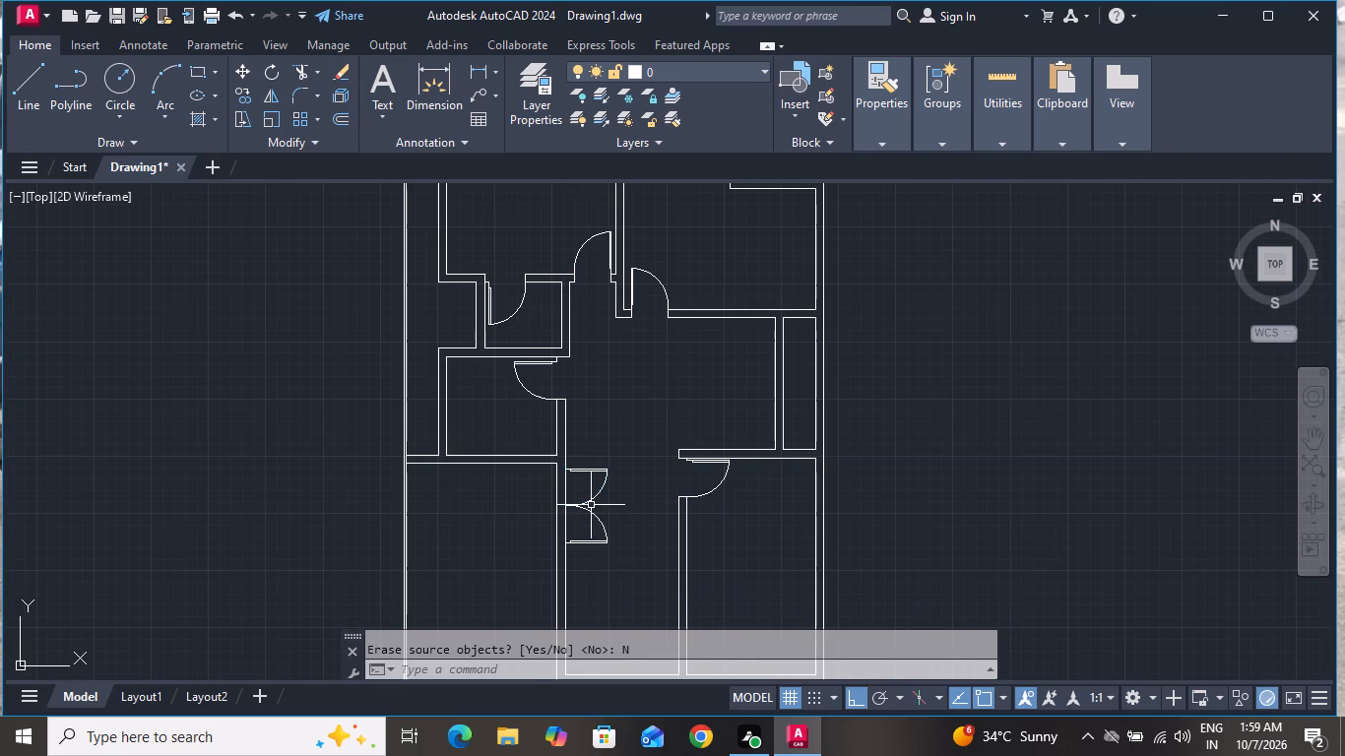
Draw a 9" horizontal jamb line across the wall at the upper end of the double door.
scroll(591, 505, "up", 2)
left_click(44, 94)
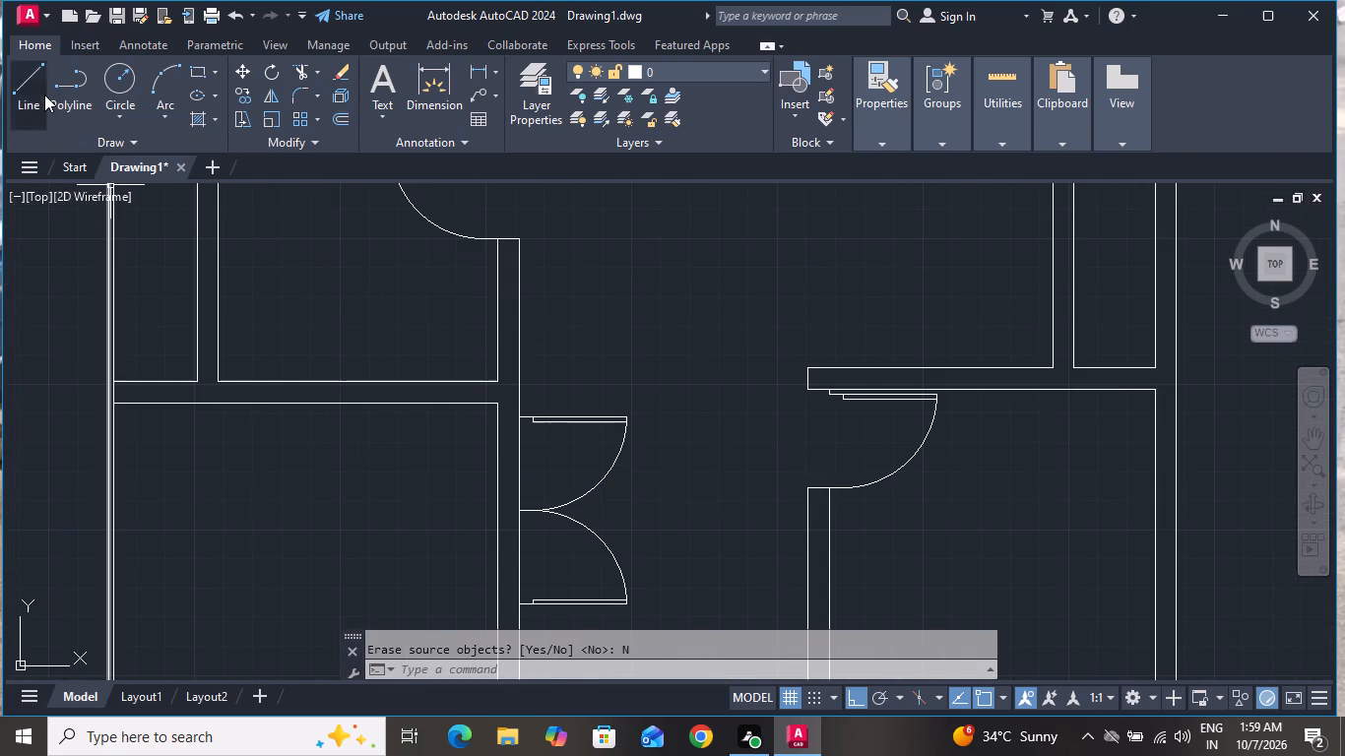
scroll(560, 434, "up", 3)
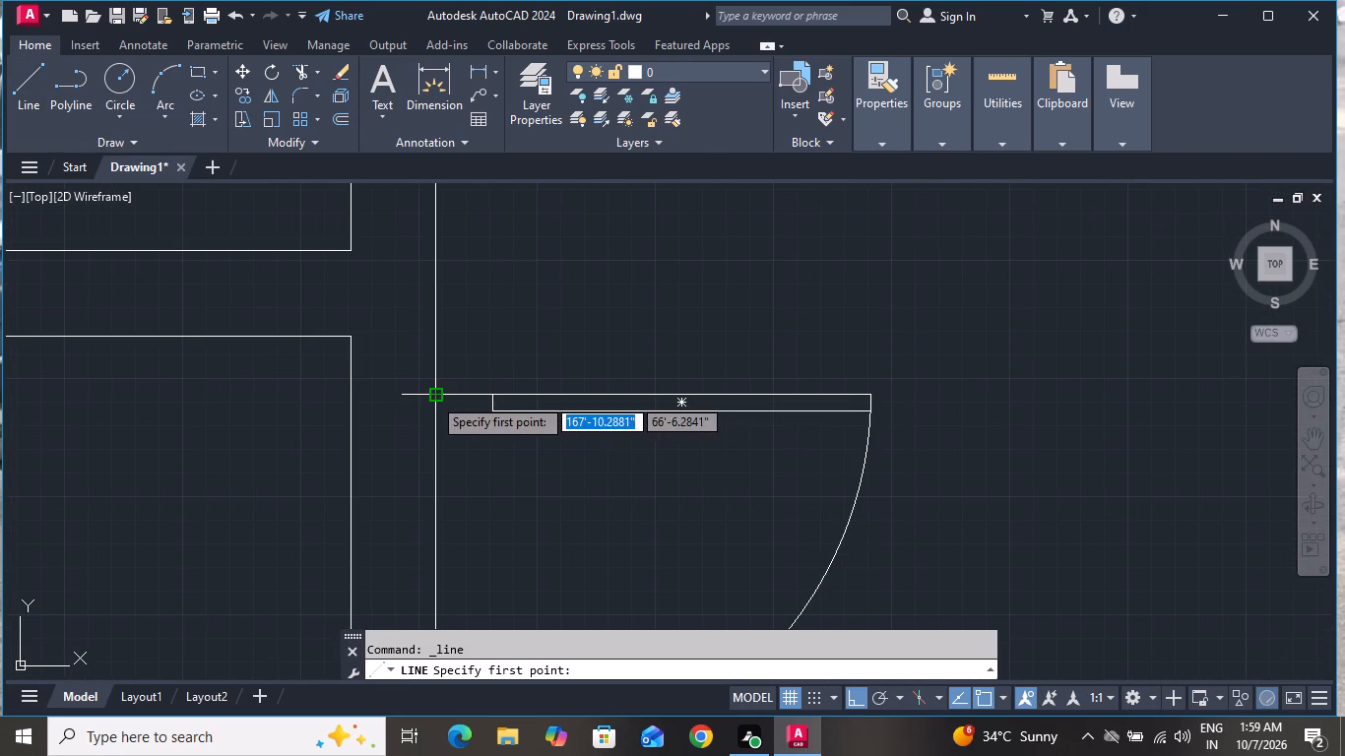
left_click(434, 397)
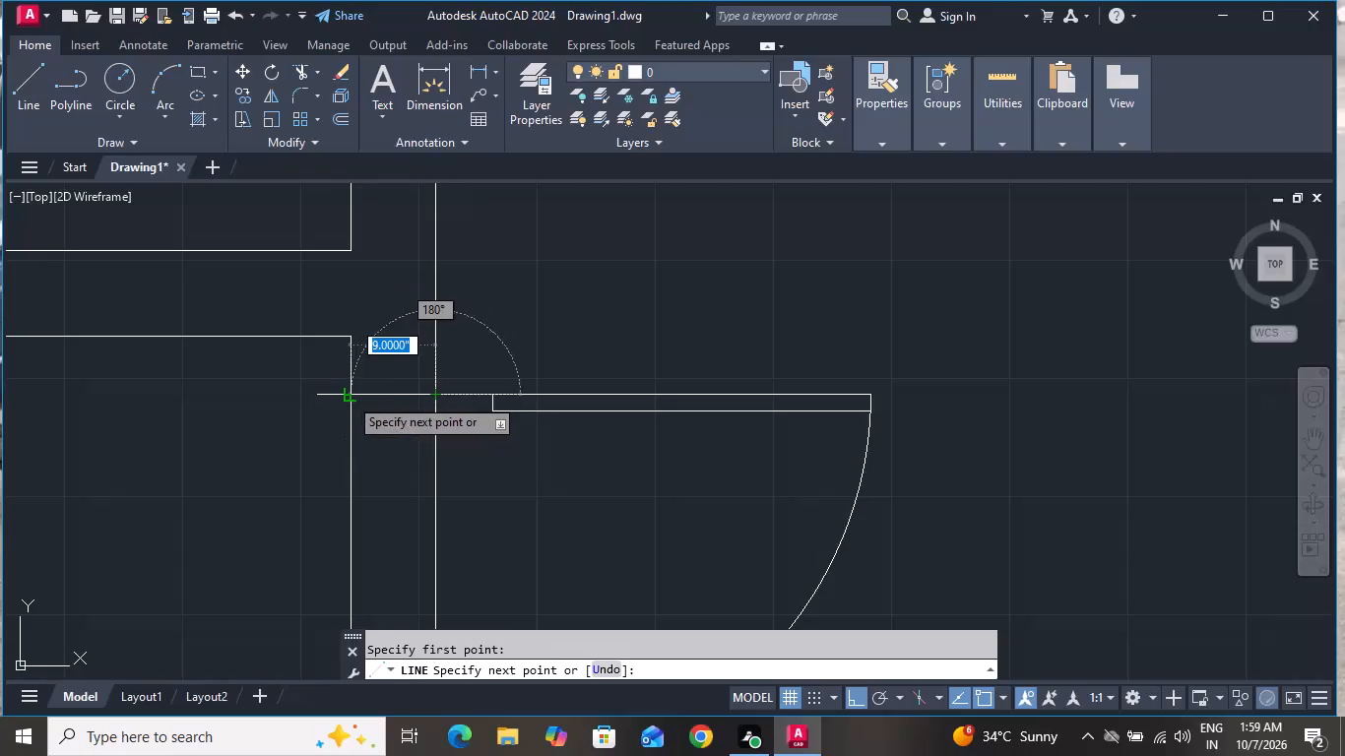
left_click(350, 396)
right_click(353, 394)
left_click(396, 426)
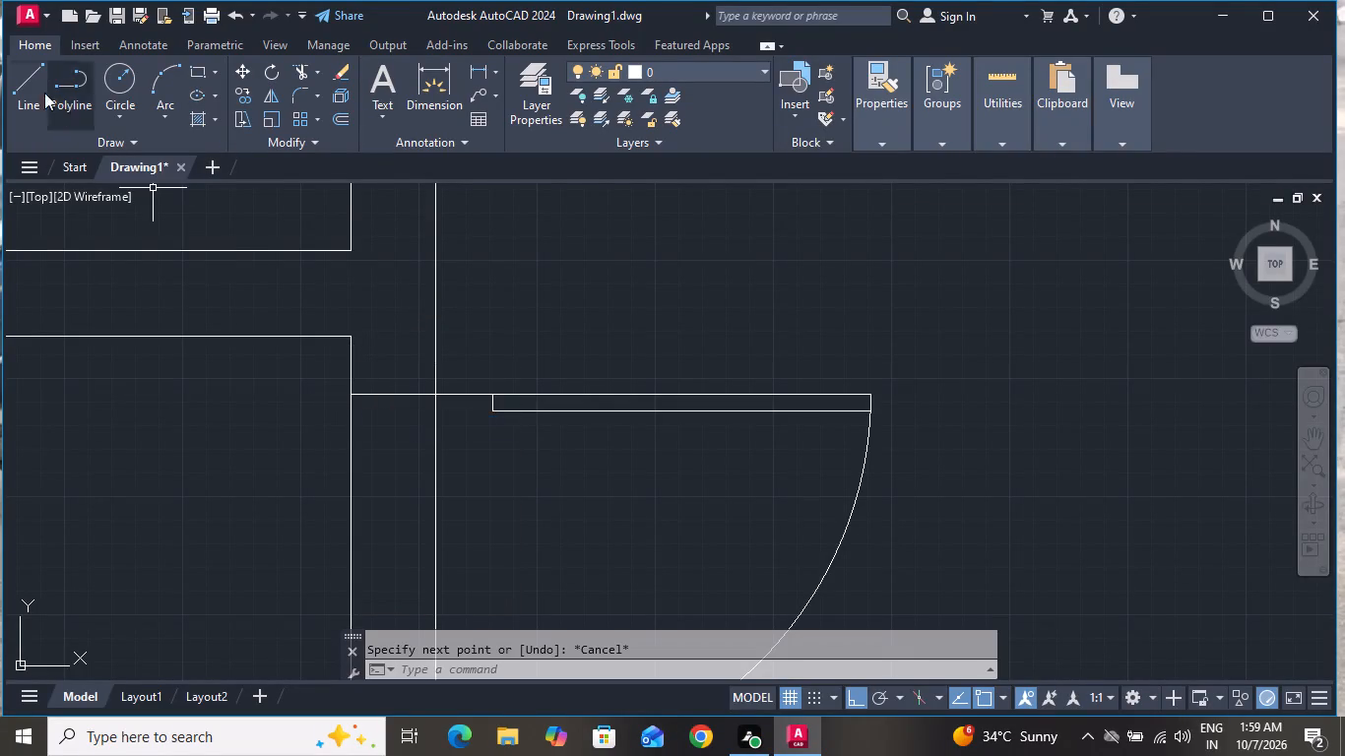
Draw a horizontal jamb line across the wall at the lower end of the double door.
left_click(32, 85)
scroll(431, 311, "down", 3)
scroll(460, 440, "down", 2)
scroll(457, 463, "up", 4)
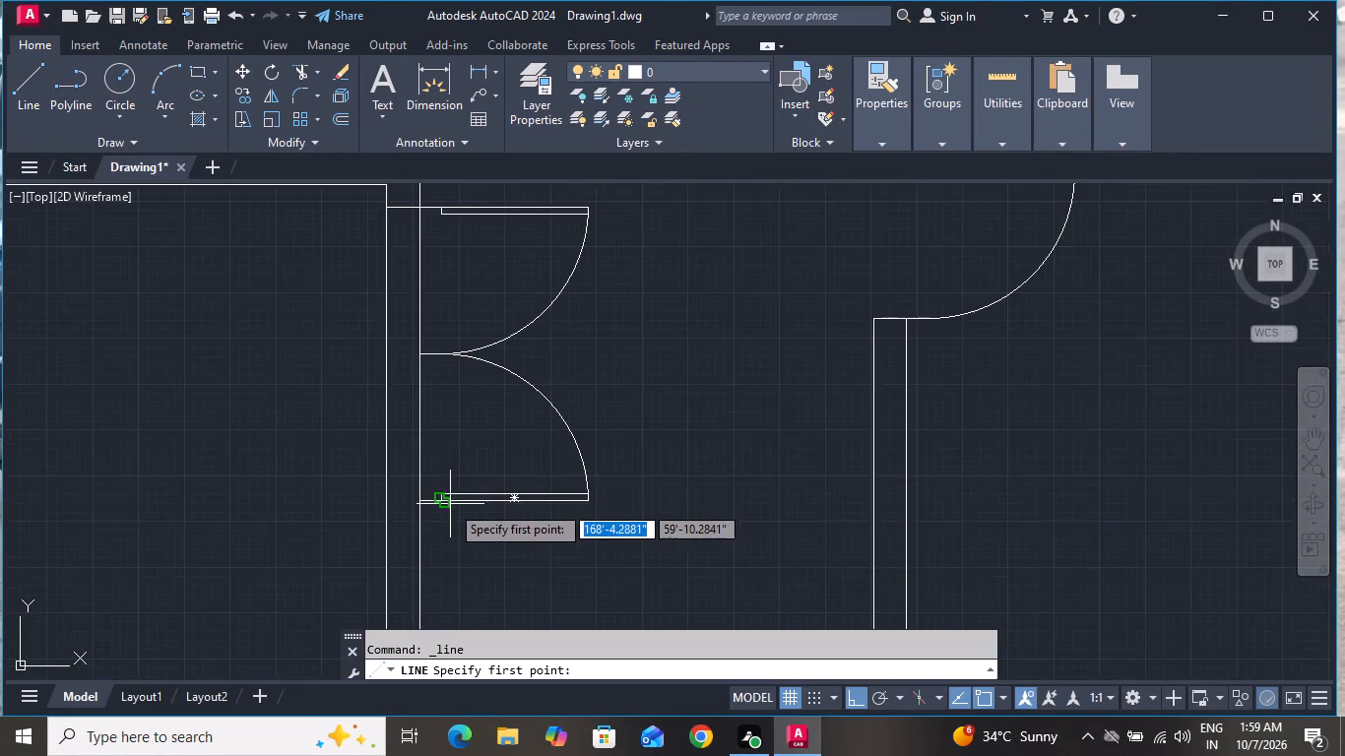
scroll(450, 504, "up", 2)
left_click(333, 494)
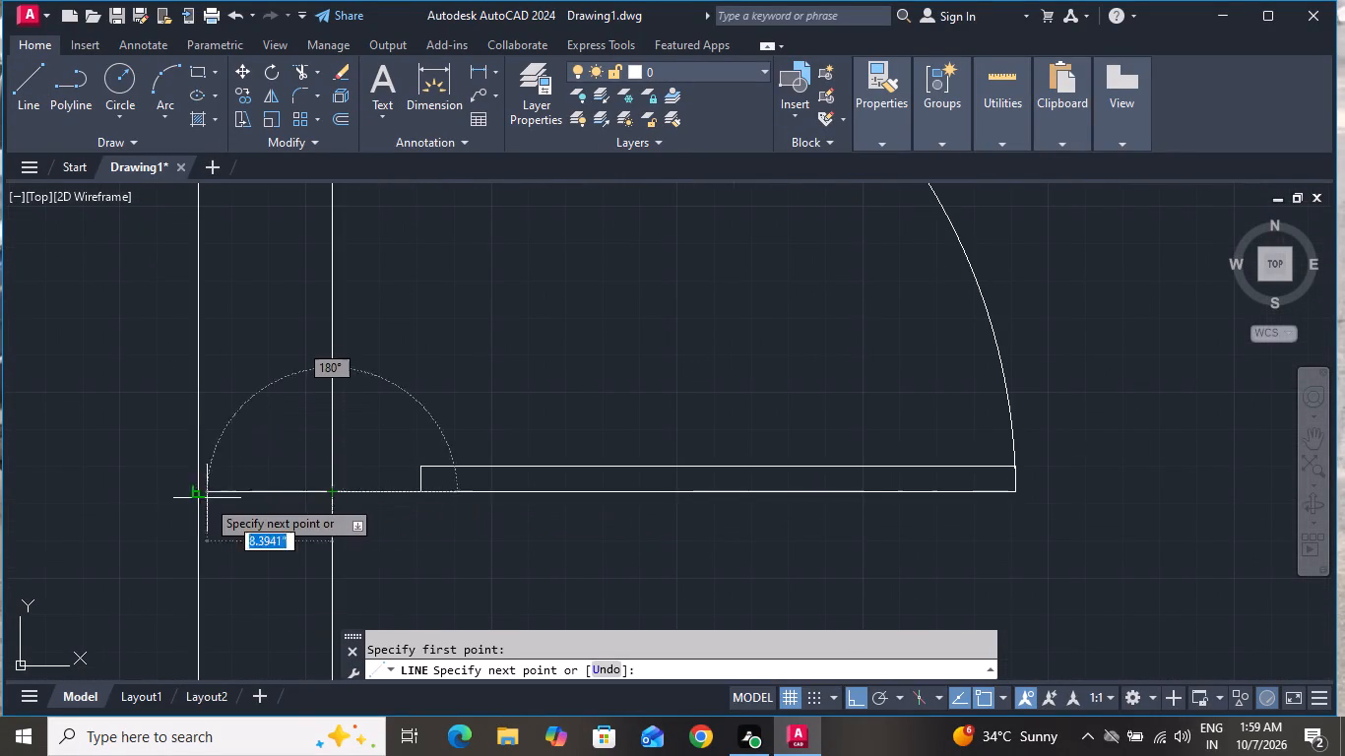
left_click(199, 492)
right_click(227, 486)
left_click(257, 505)
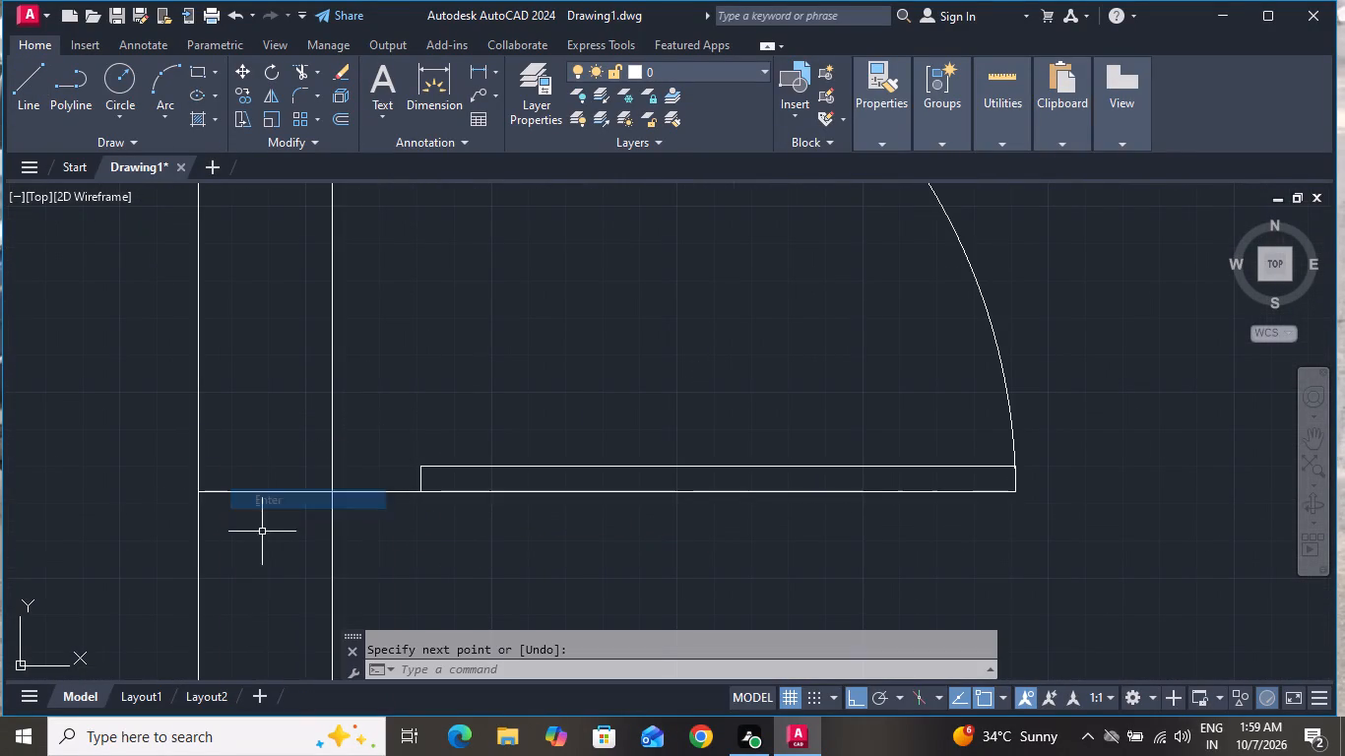
Trim both vertical wall lines between the two jamb lines to open the double doorway.
scroll(280, 535, "up", 1)
scroll(281, 535, "down", 1)
type("tr")
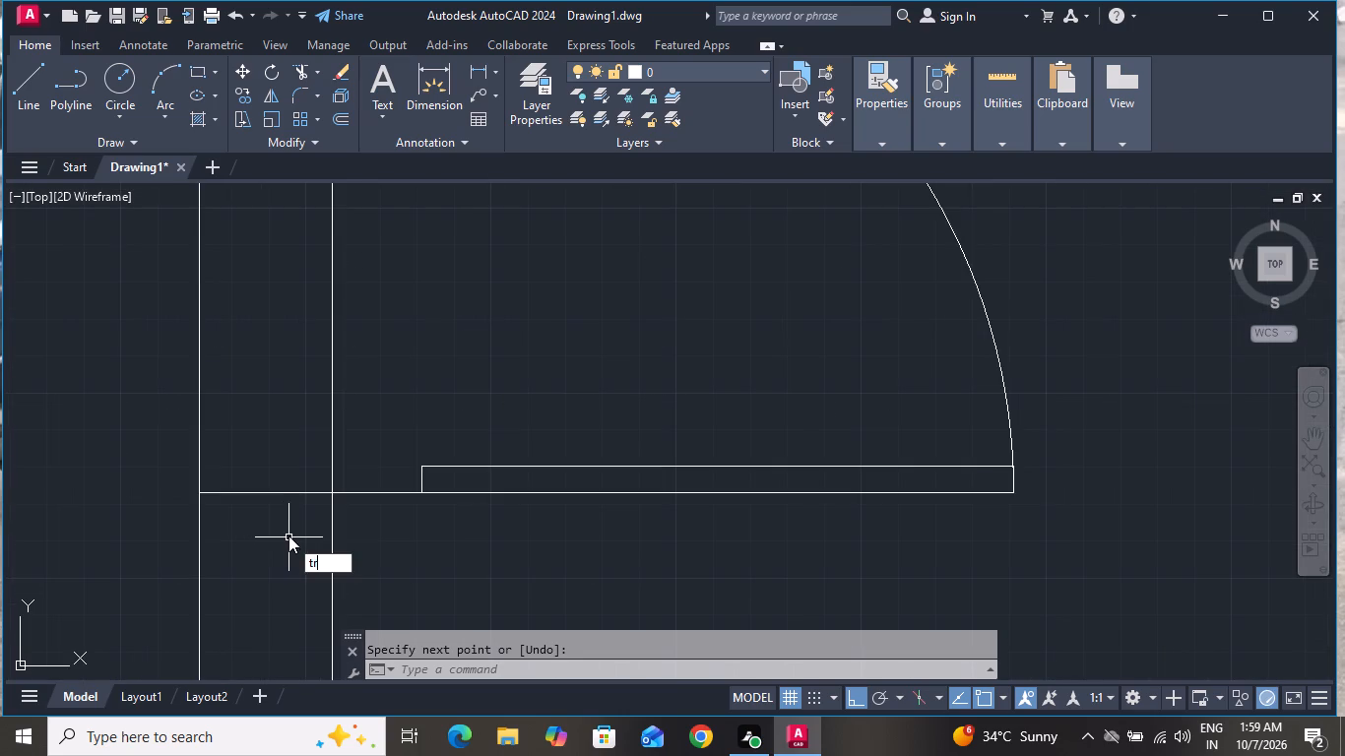
key("space")
key("space")
scroll(290, 527, "down", 3)
left_click(356, 421)
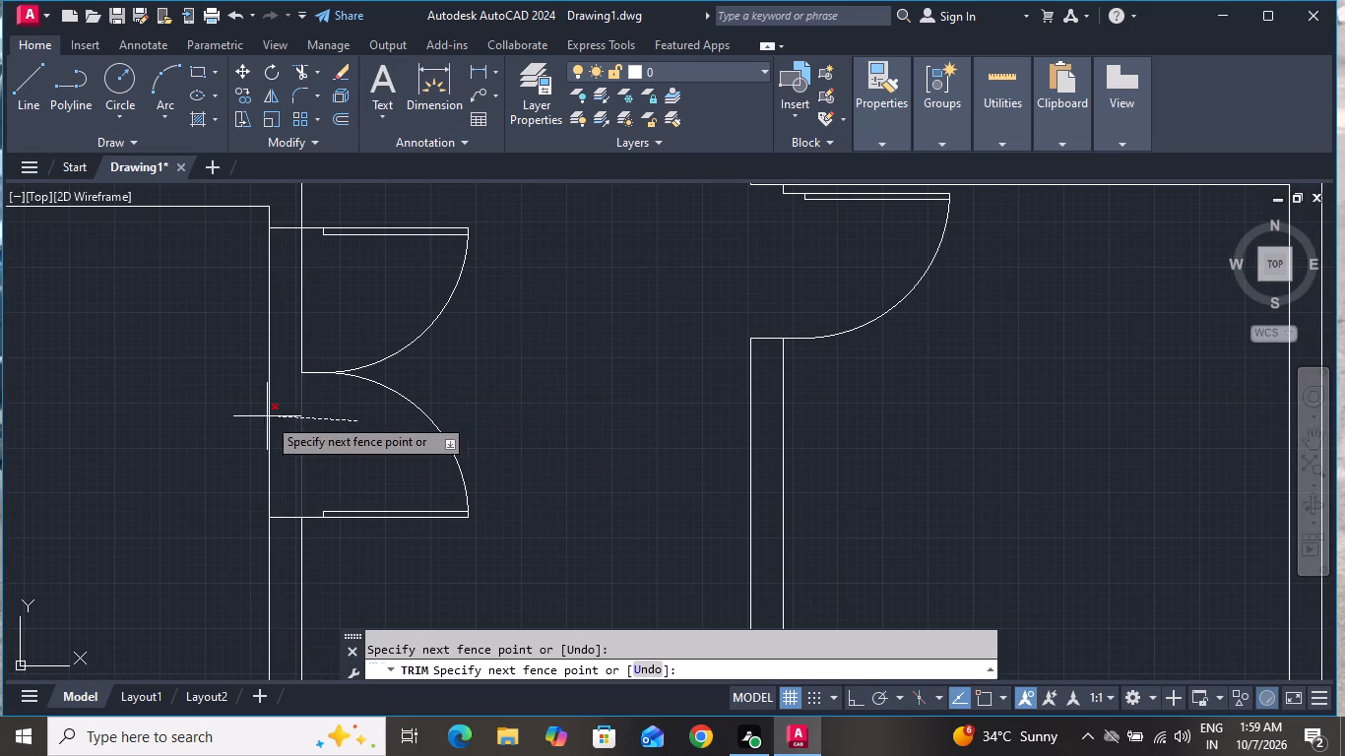
left_click(221, 418)
left_click(319, 301)
left_click(266, 318)
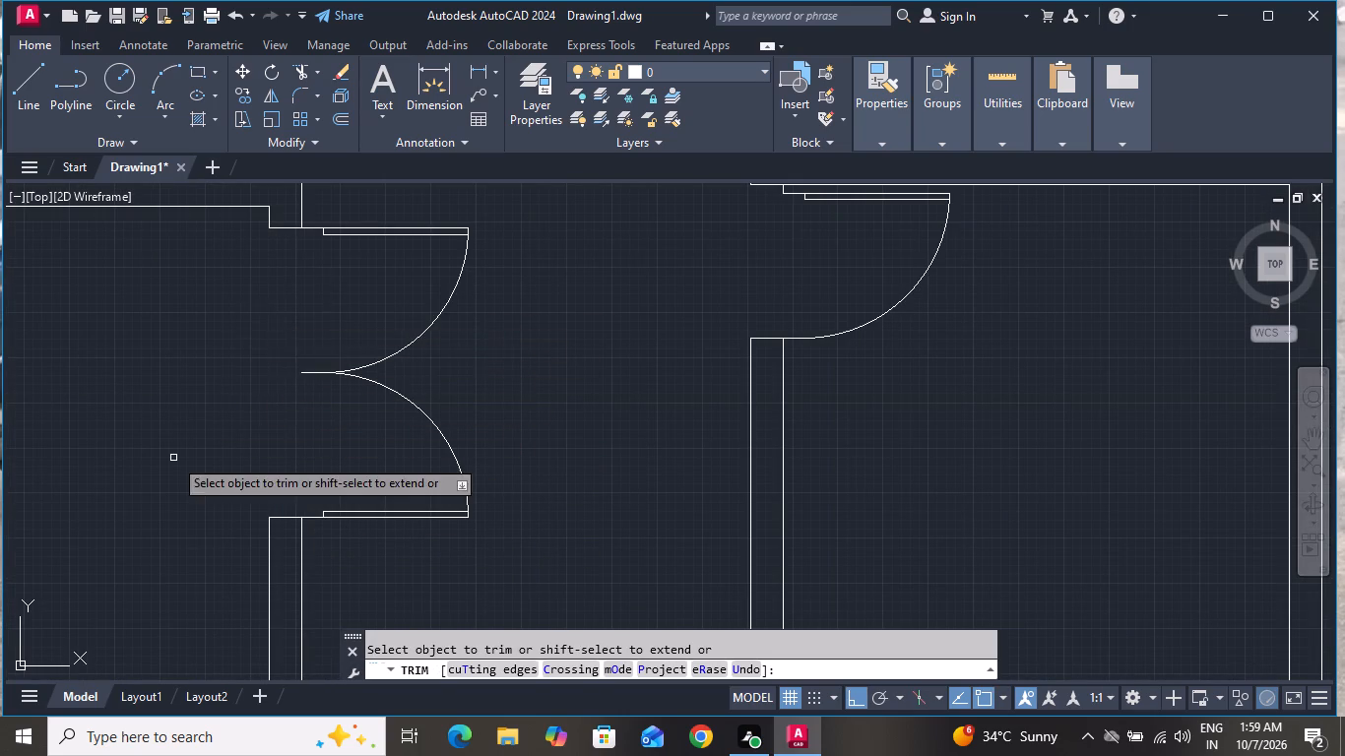
scroll(164, 480, "down", 2)
scroll(324, 512, "down", 1)
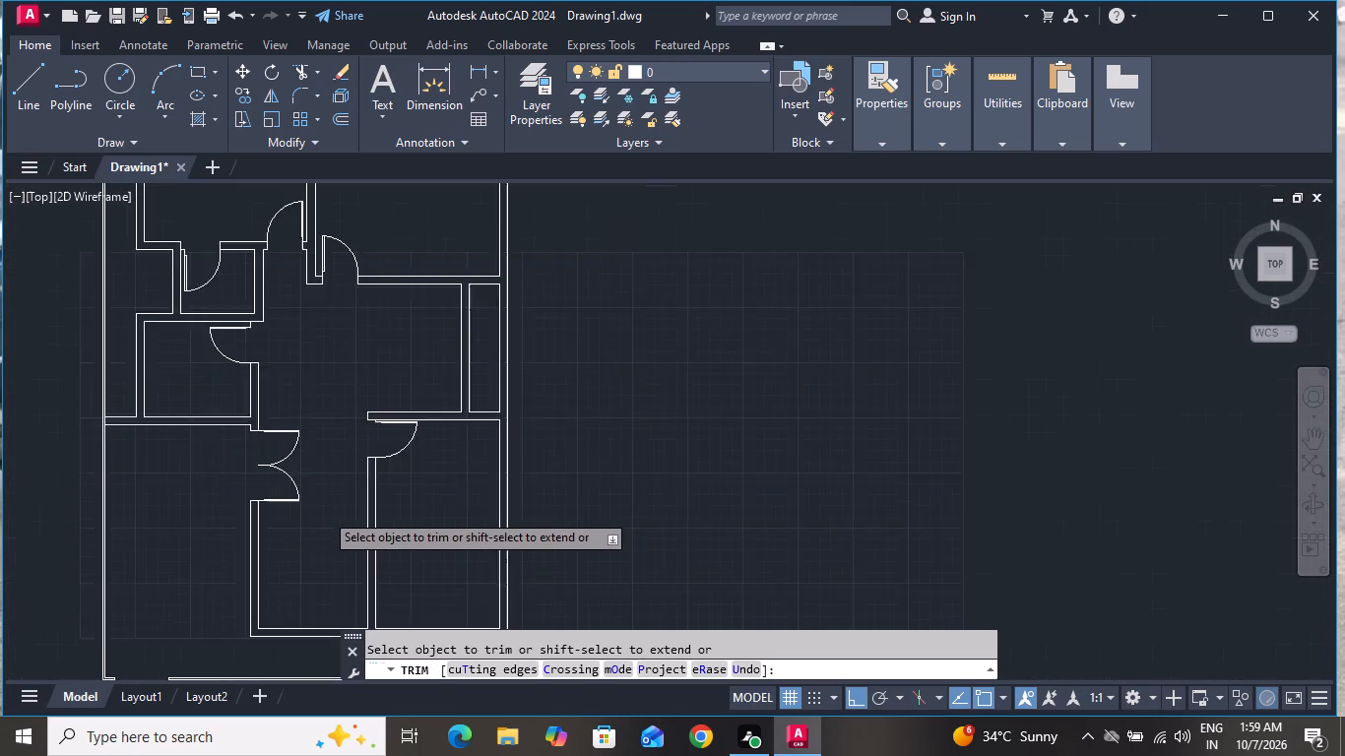
scroll(324, 512, "down", 1)
right_click(637, 447)
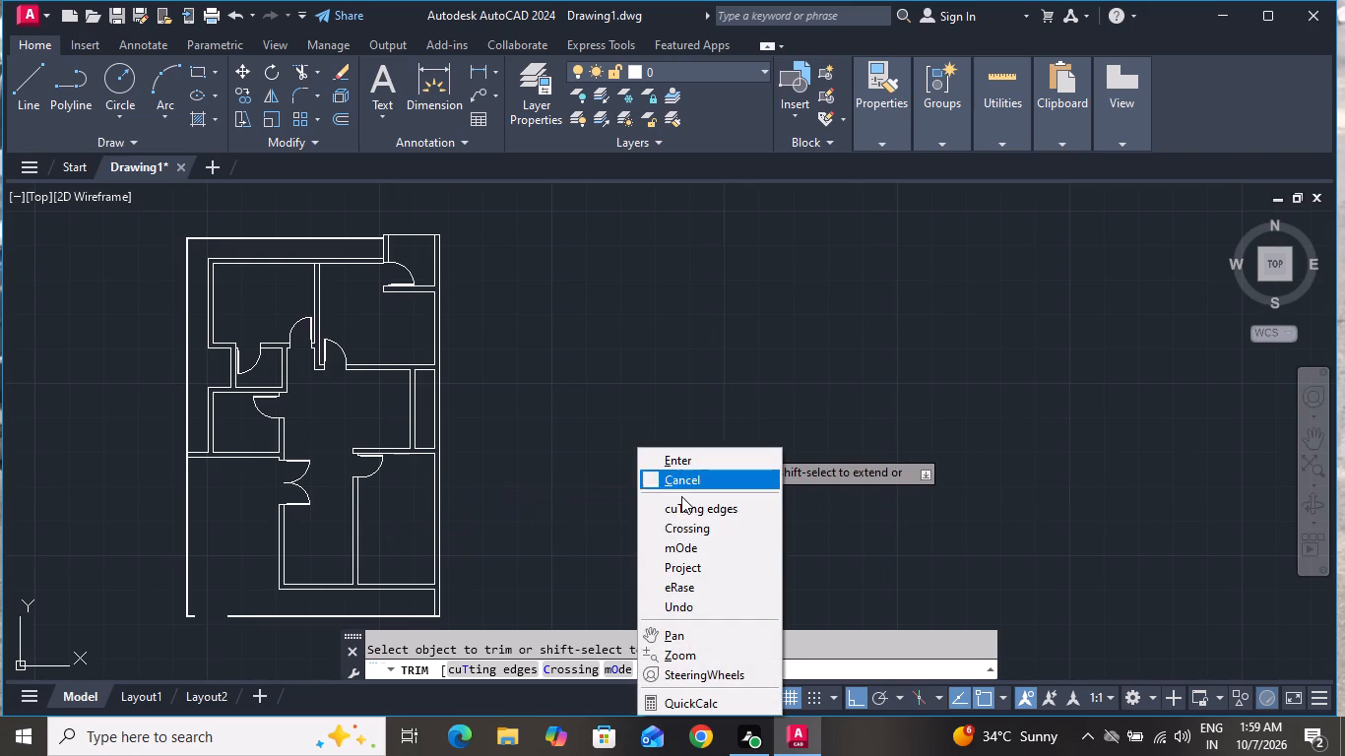
left_click(675, 480)
Draw a short vertical line across the lower-left area's top wall, close to the left outer boundary.
scroll(217, 481, "up", 2)
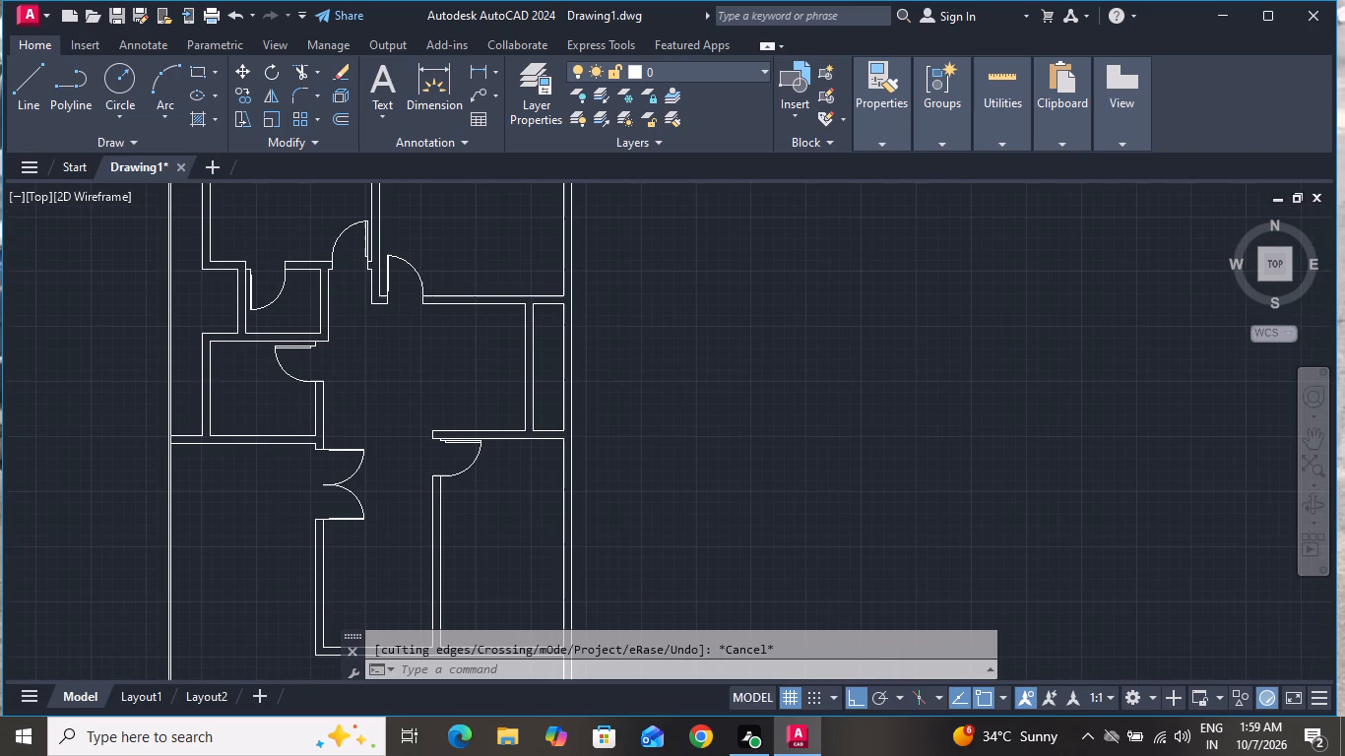
left_click(41, 81)
scroll(109, 403, "up", 2)
scroll(132, 418, "down", 1)
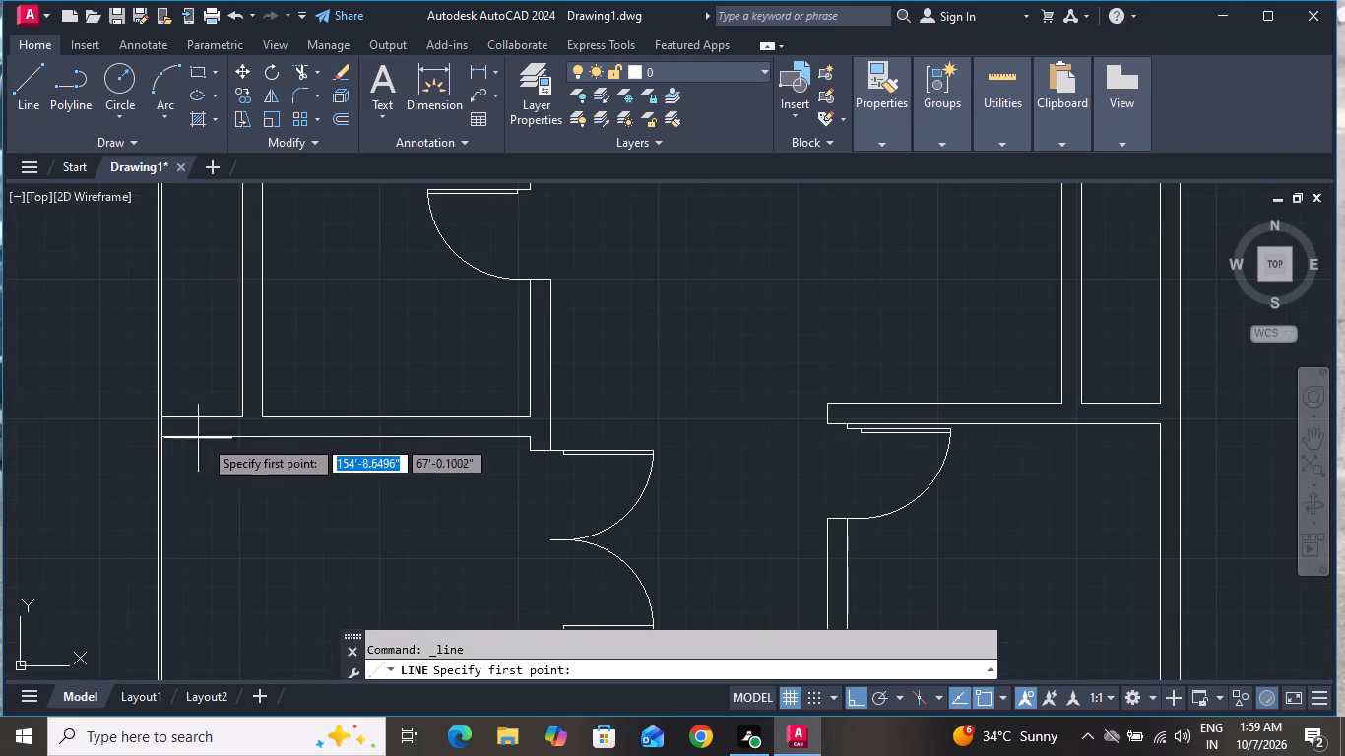
left_click(176, 417)
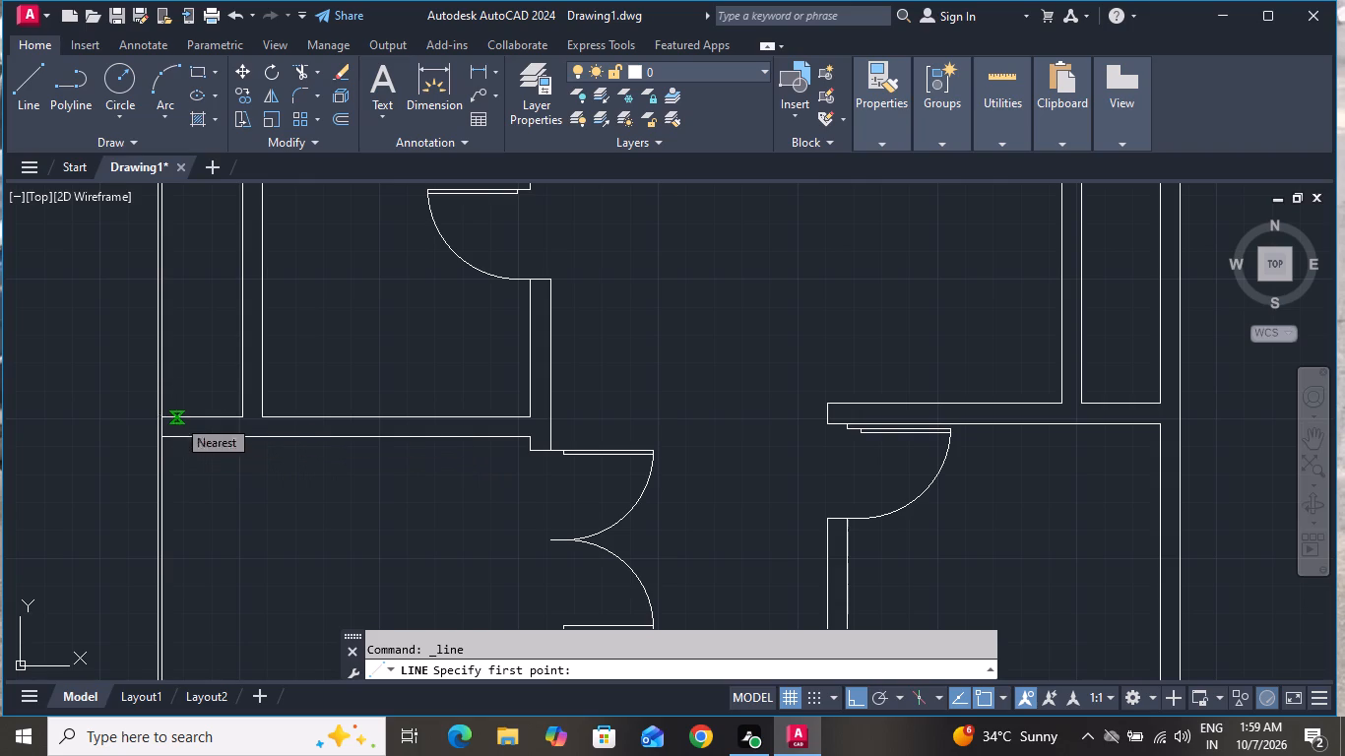
left_click(179, 437)
right_click(239, 490)
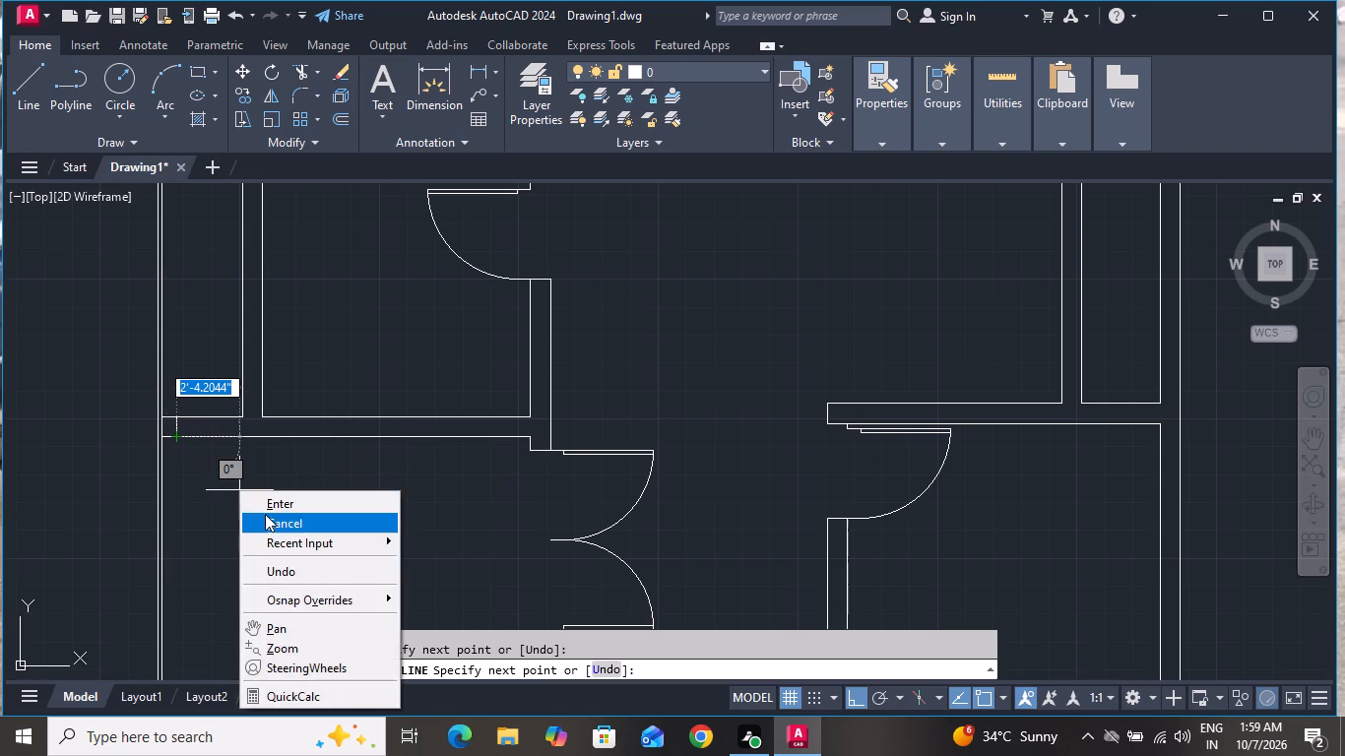
left_click(265, 514)
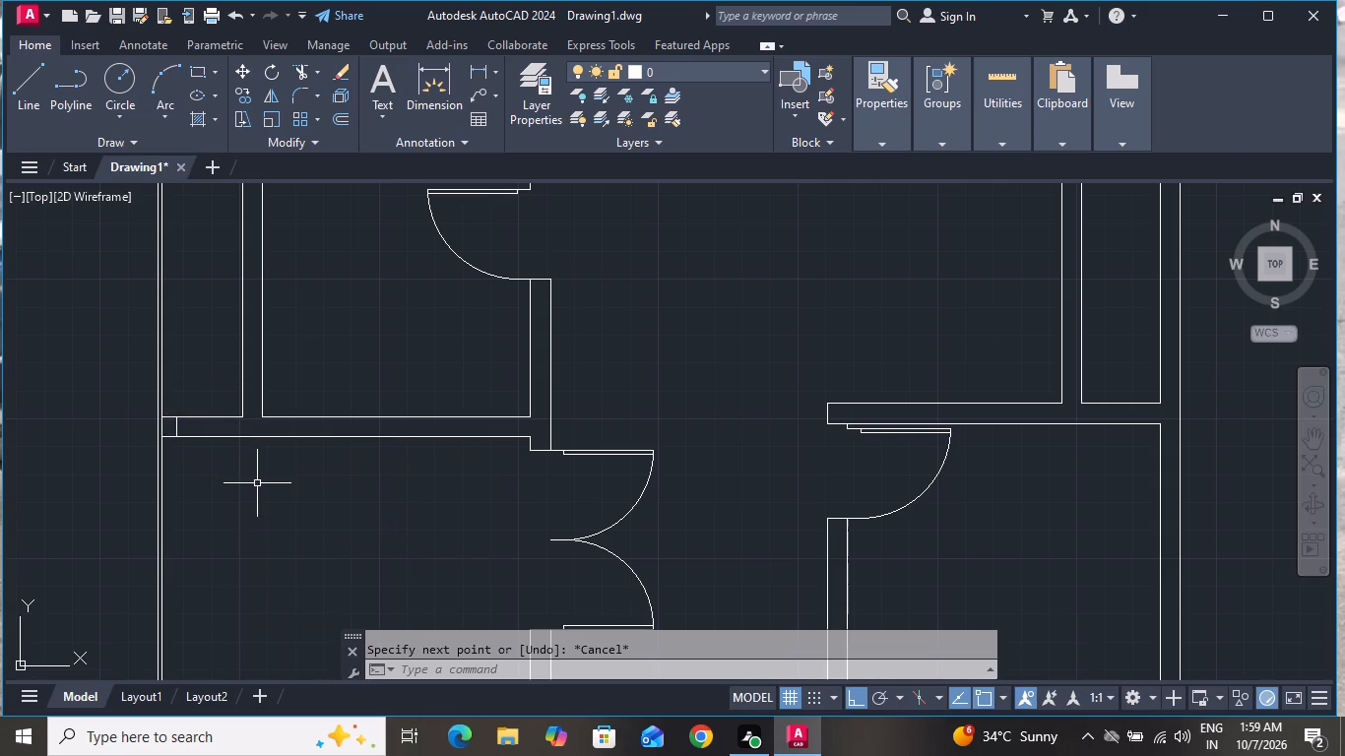
Extend the outer left wall line of the small room above the lower-left area down to that area's top wall line.
scroll(248, 482, "down", 1)
scroll(379, 411, "down", 1)
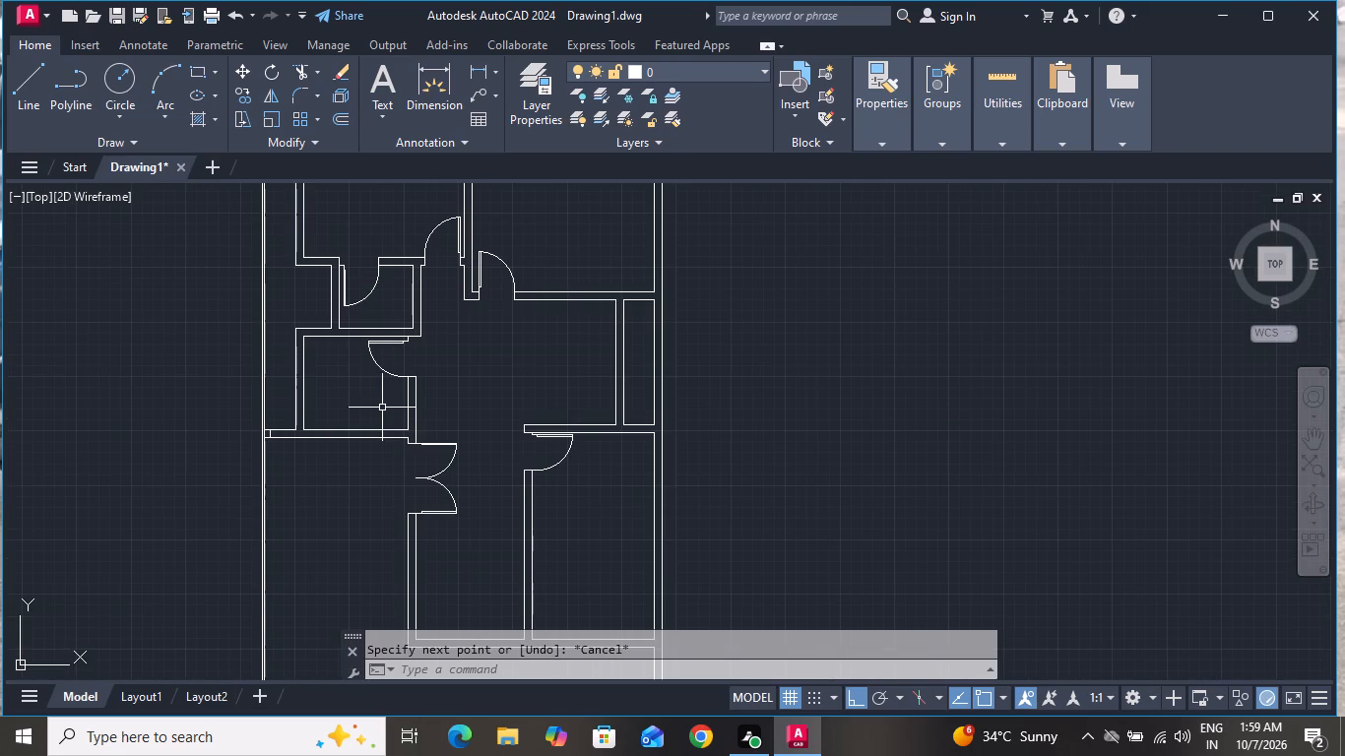
scroll(317, 415, "up", 1)
scroll(314, 416, "down", 1)
scroll(307, 419, "up", 2)
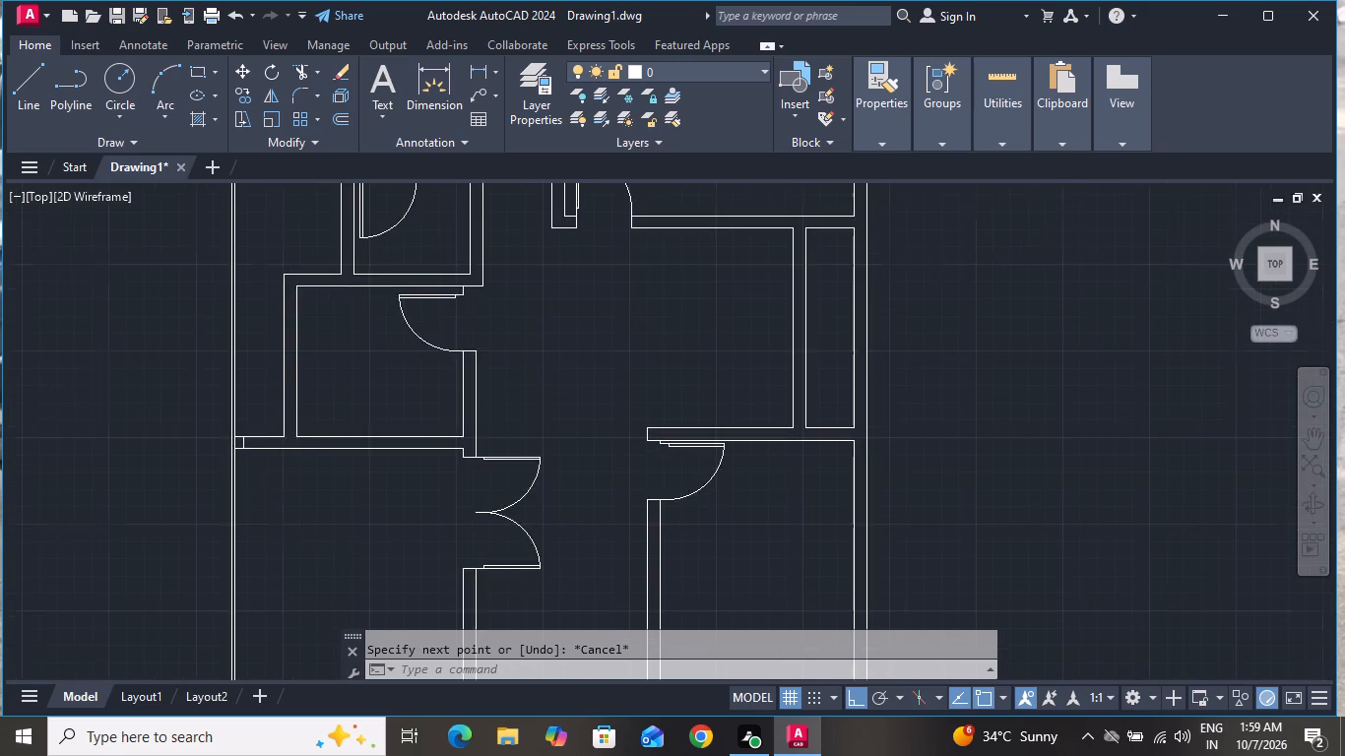
scroll(263, 458, "up", 2)
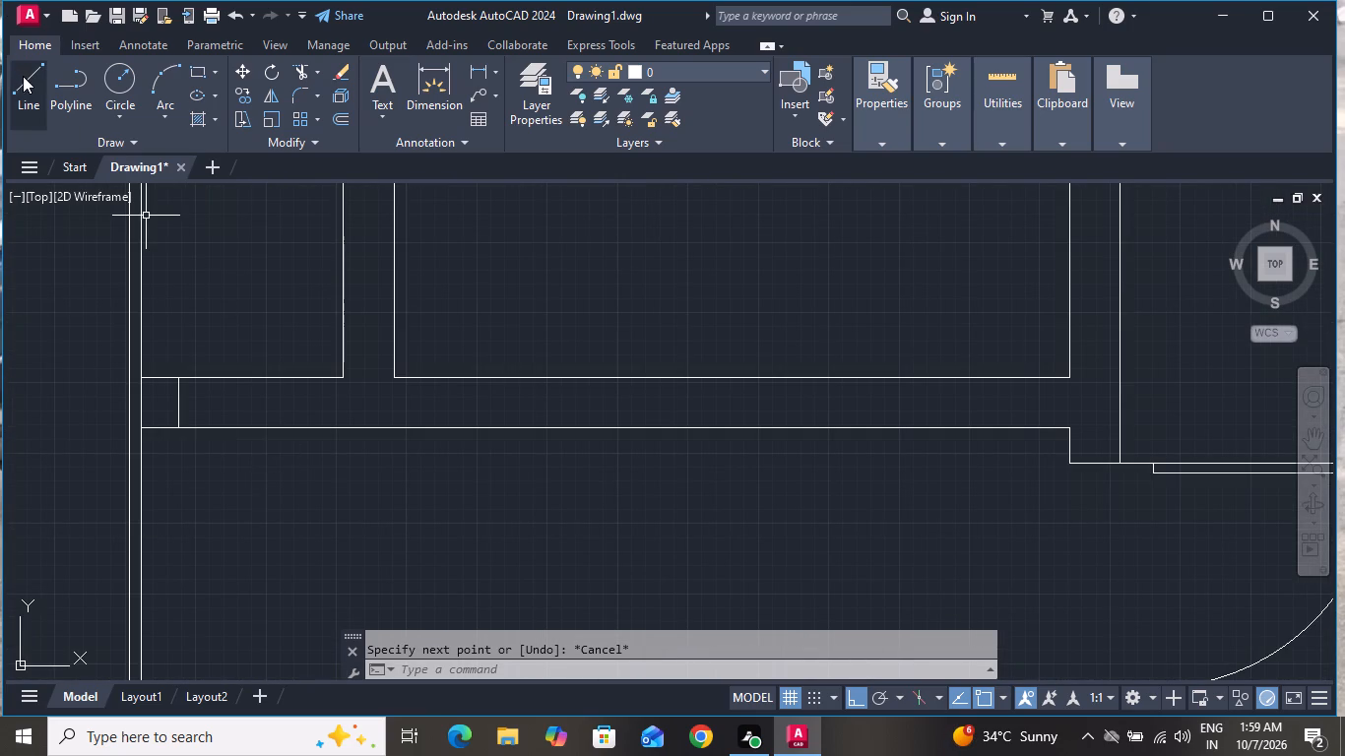
key("e")
key("x")
key("space")
key("space")
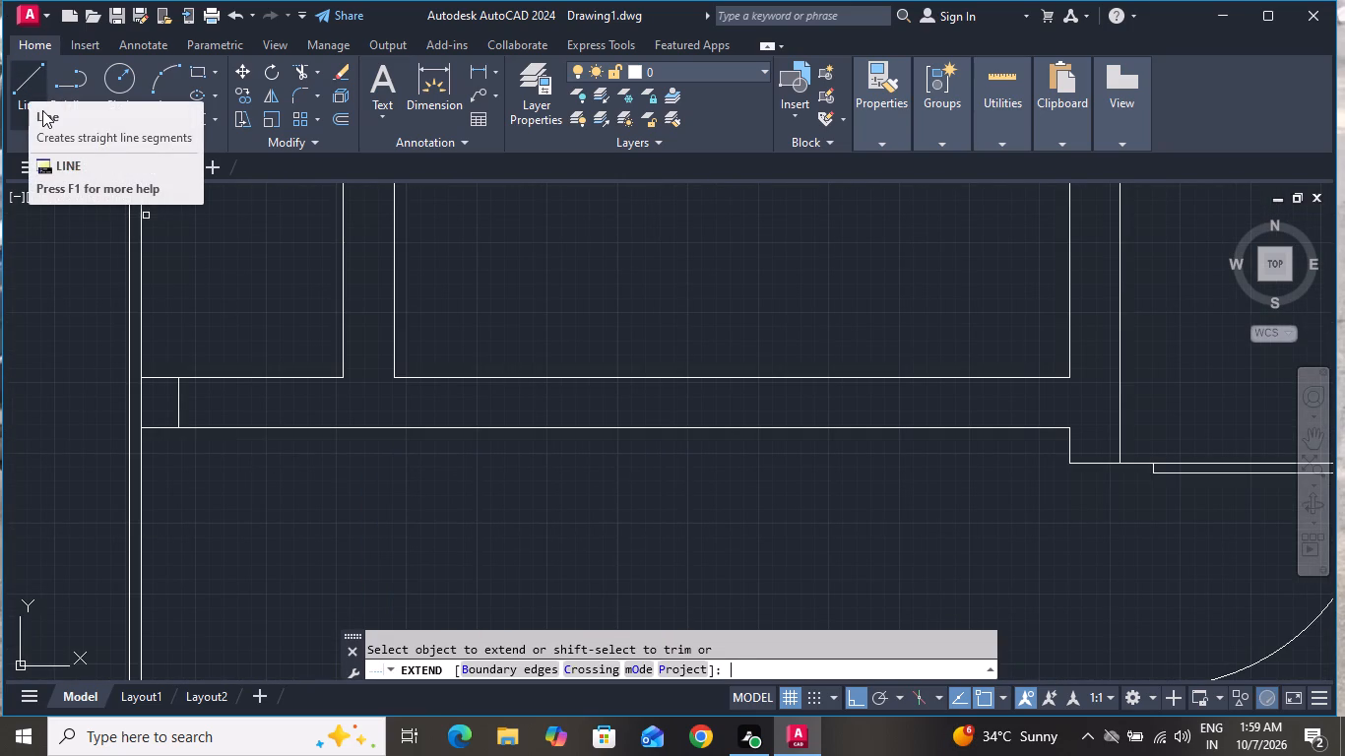
left_click(345, 318)
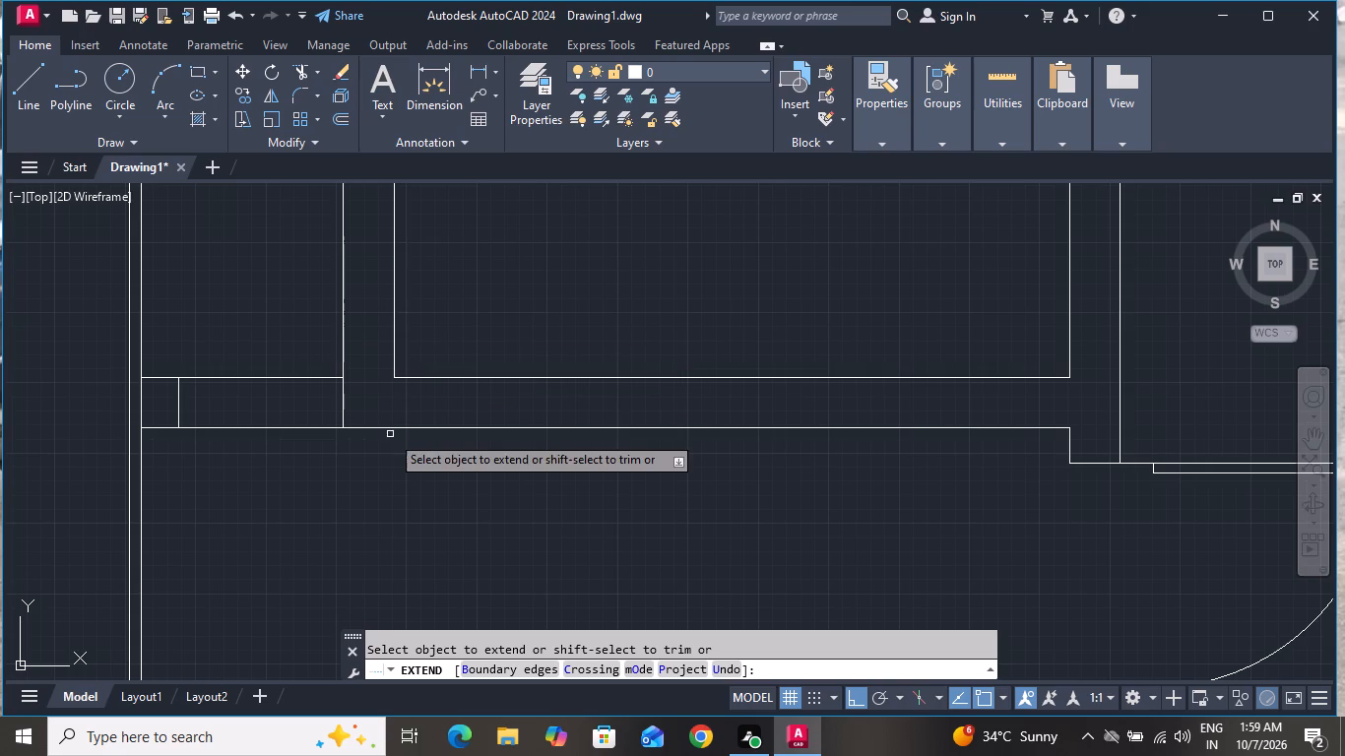
right_click(389, 458)
left_click(407, 490)
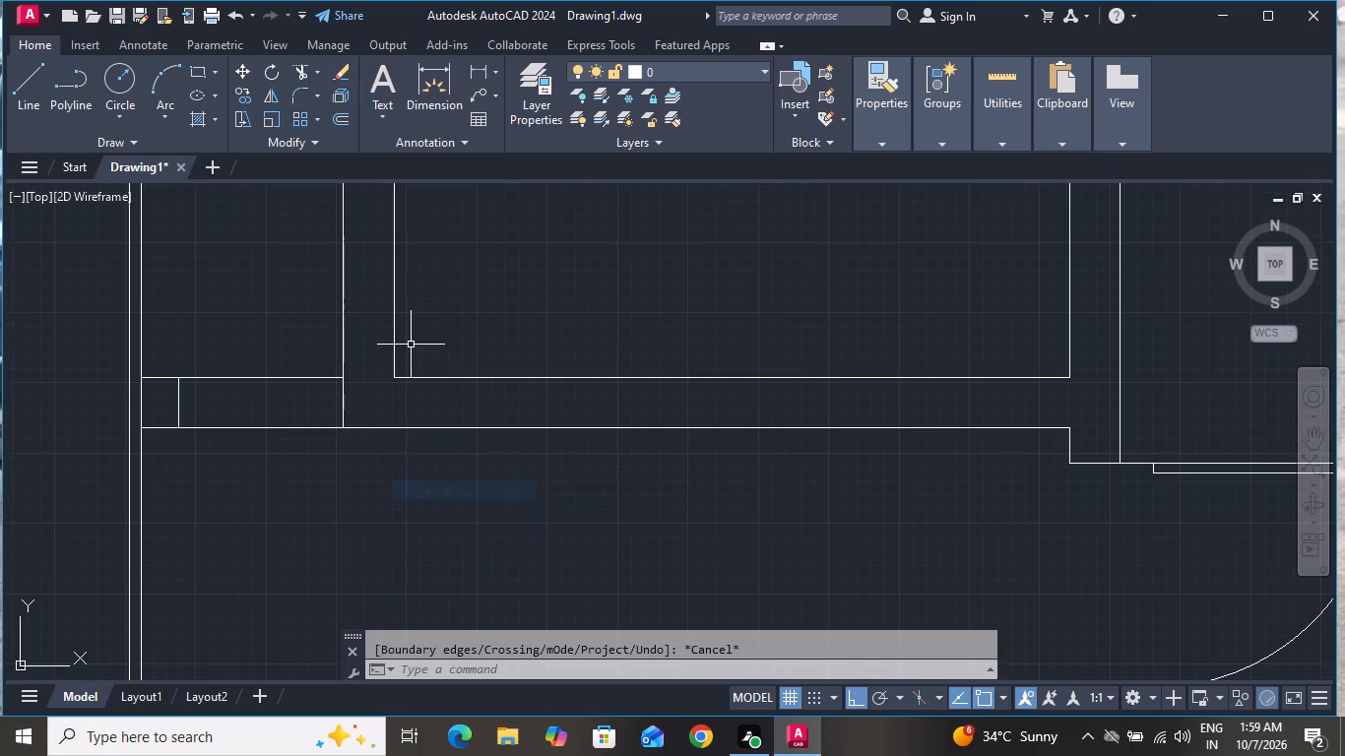
Offset the inner bottom wall line of the space between the double door and the lower-right room upward by 2'.
scroll(411, 345, "down", 2)
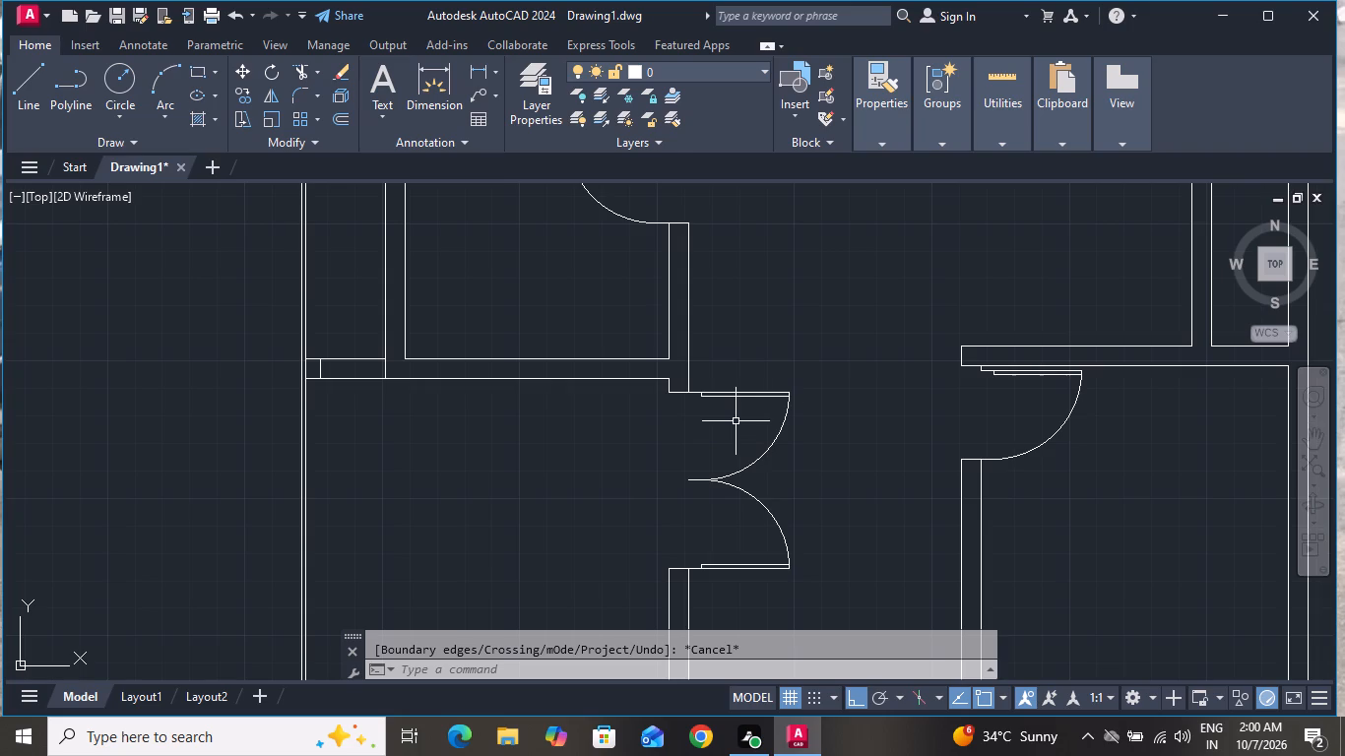
scroll(767, 402, "down", 2)
scroll(768, 402, "up", 1)
scroll(768, 402, "down", 1)
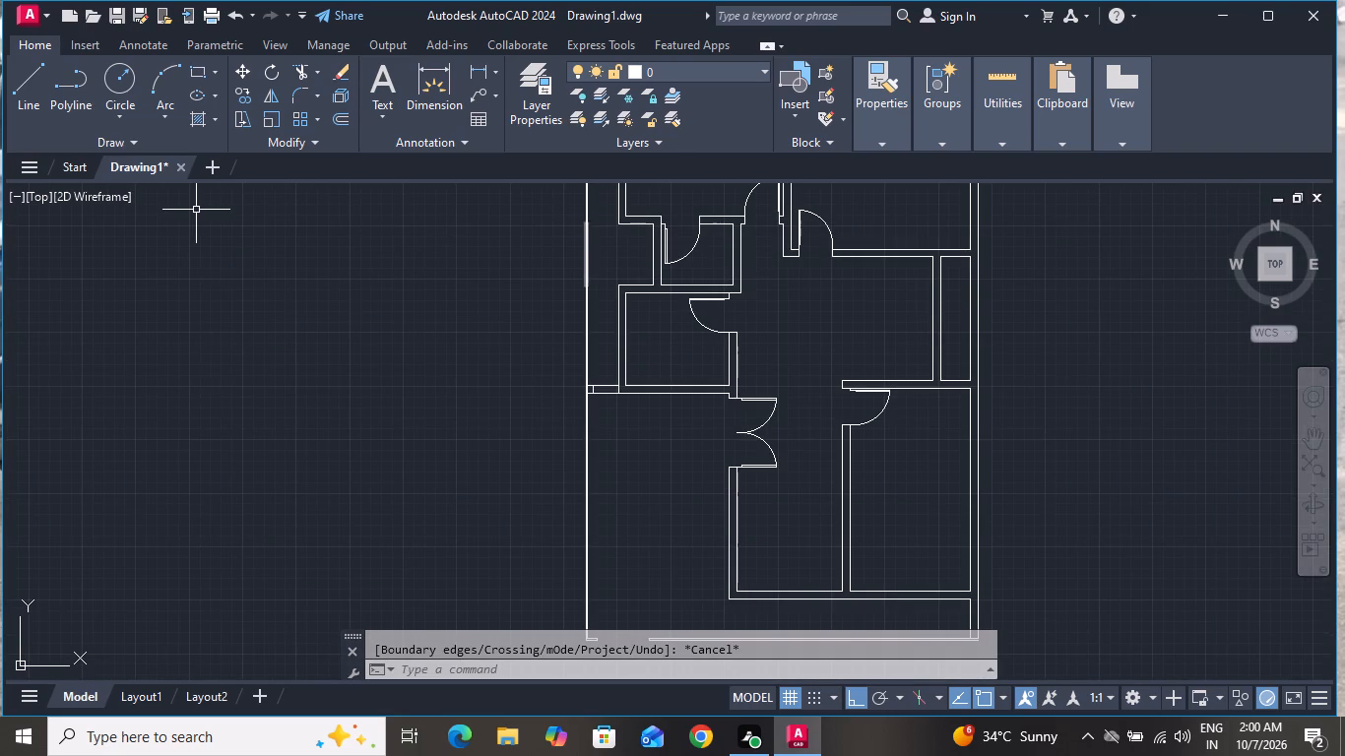
type("o 2")
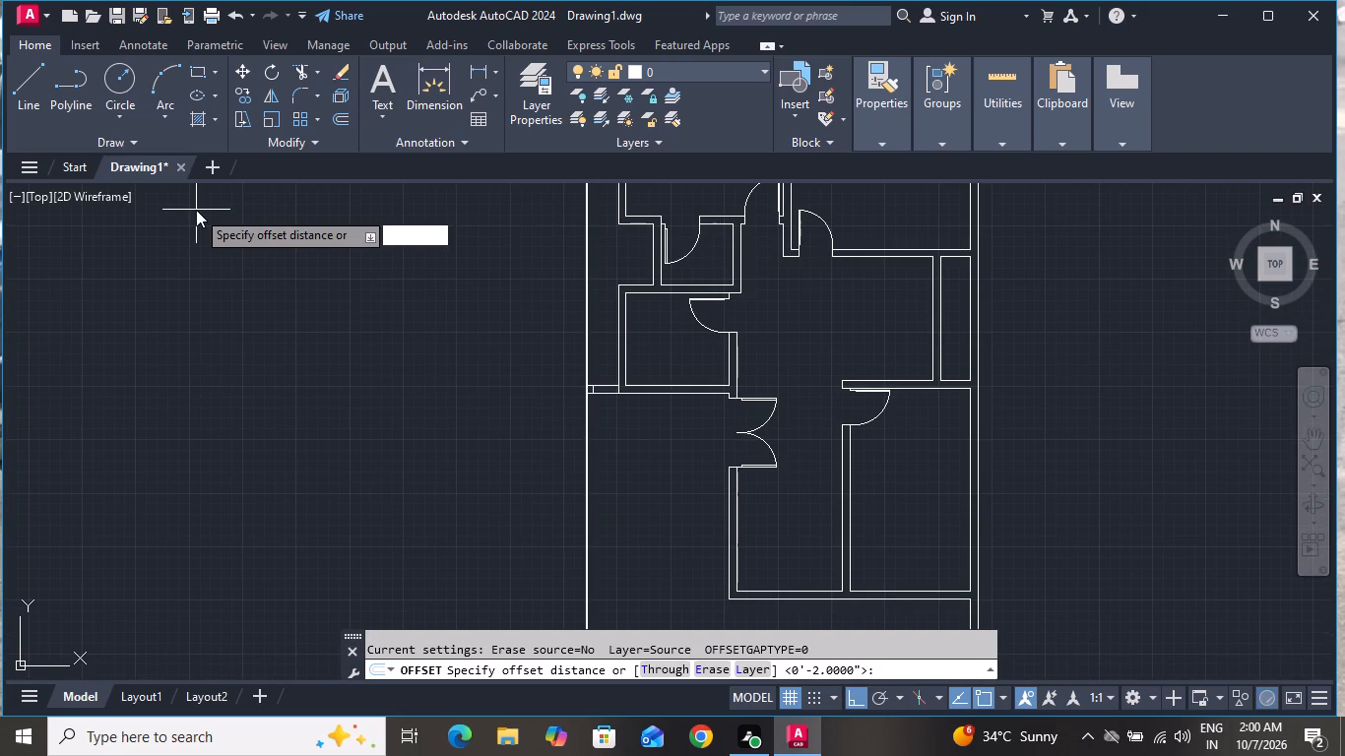
key("apostrophe")
key("Return")
scroll(646, 301, "down", 1)
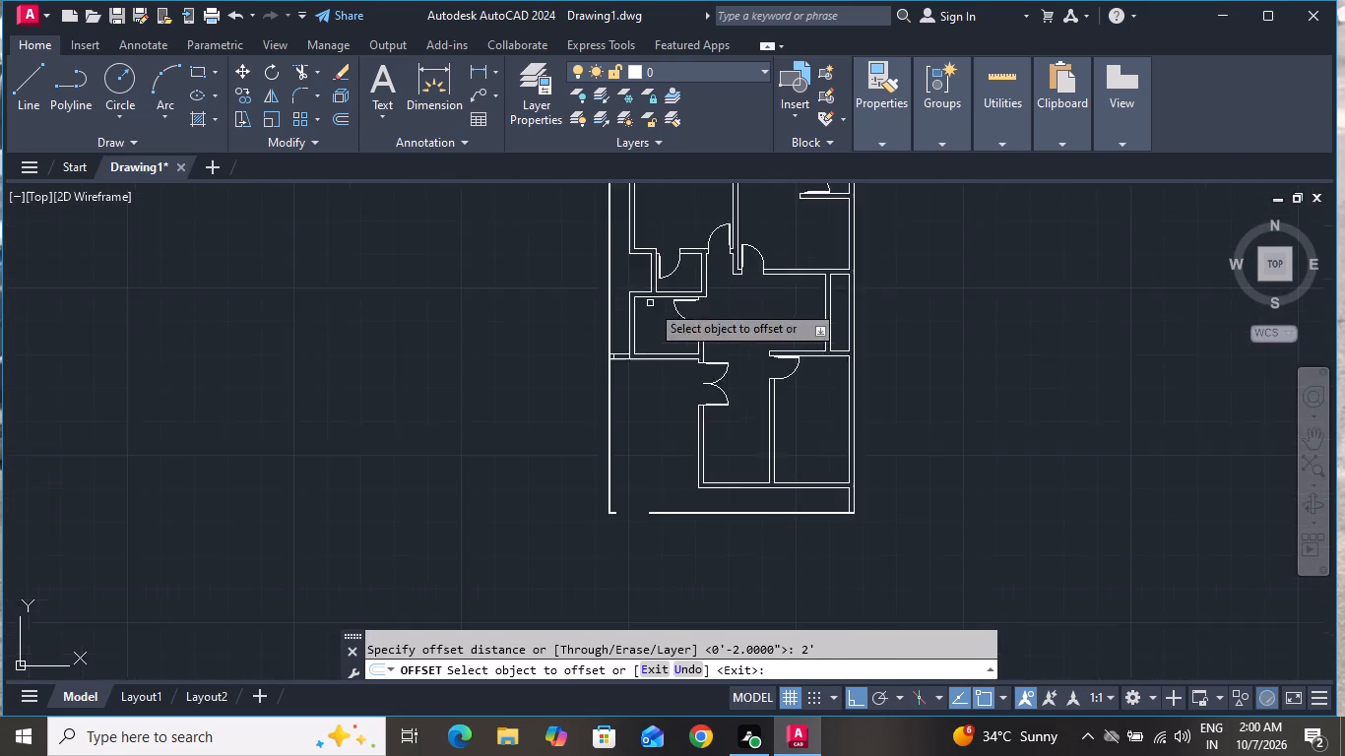
scroll(654, 305, "down", 1)
scroll(704, 412, "up", 3)
scroll(750, 445, "down", 1)
scroll(750, 444, "up", 1)
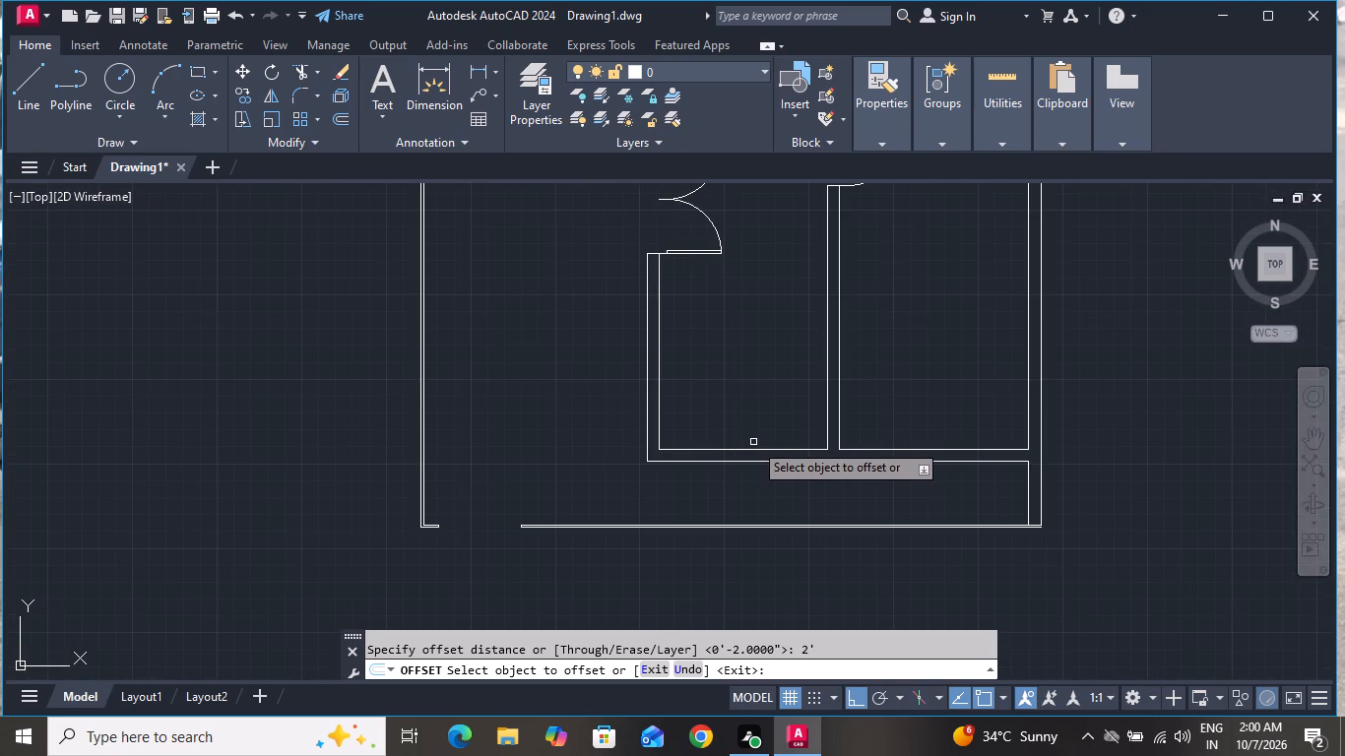
left_click(754, 447)
left_click(757, 416)
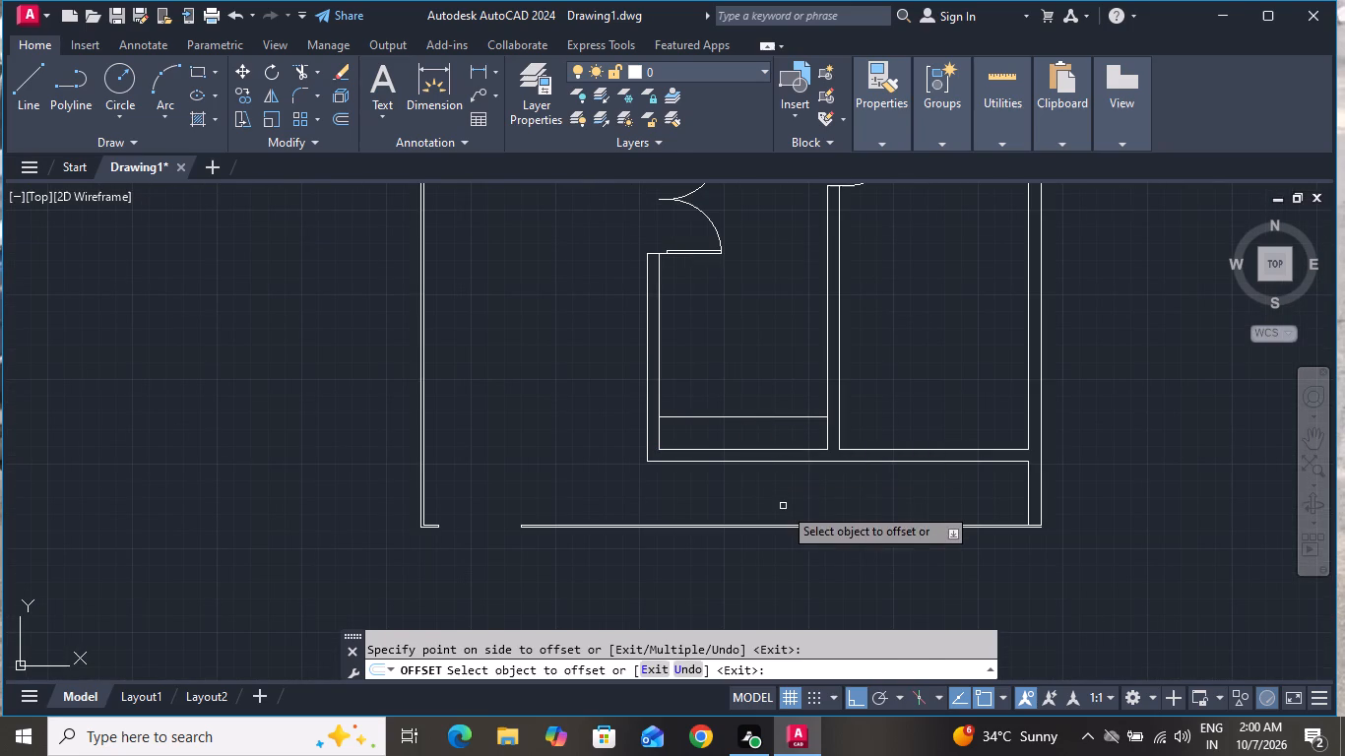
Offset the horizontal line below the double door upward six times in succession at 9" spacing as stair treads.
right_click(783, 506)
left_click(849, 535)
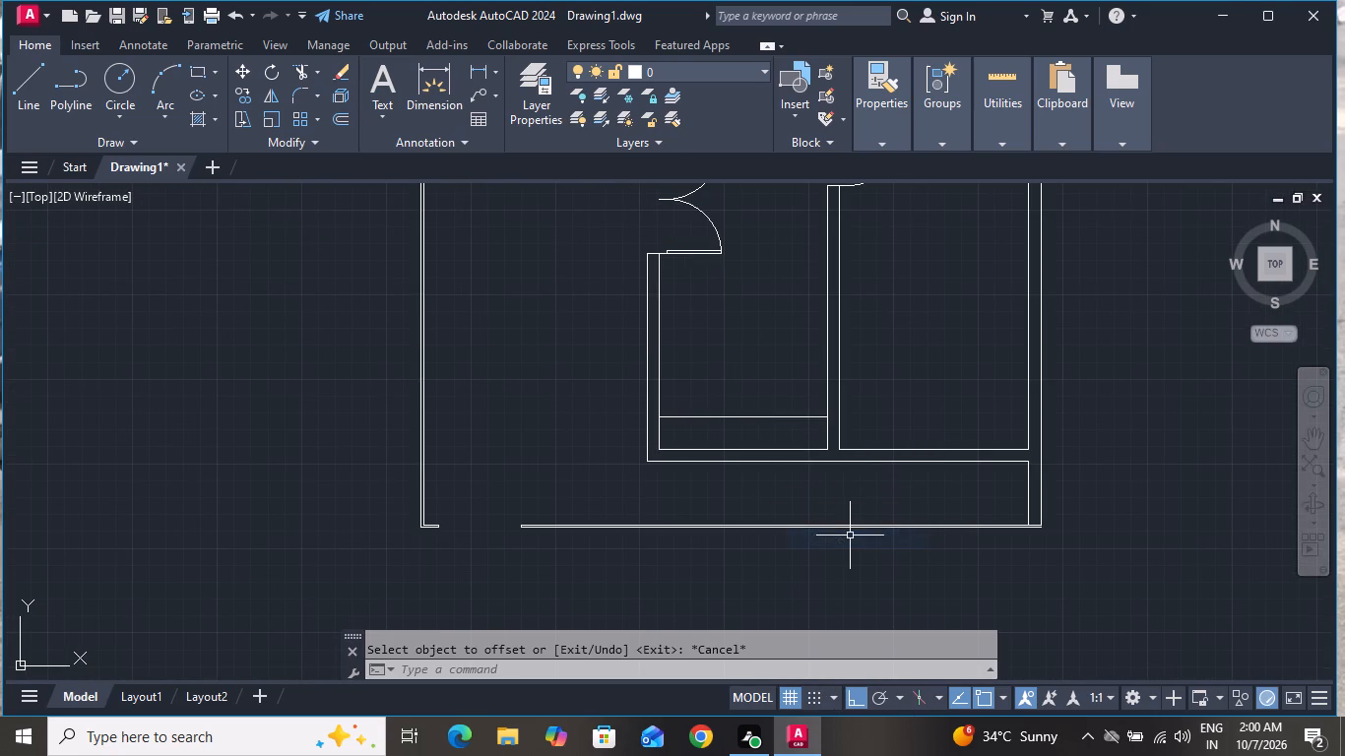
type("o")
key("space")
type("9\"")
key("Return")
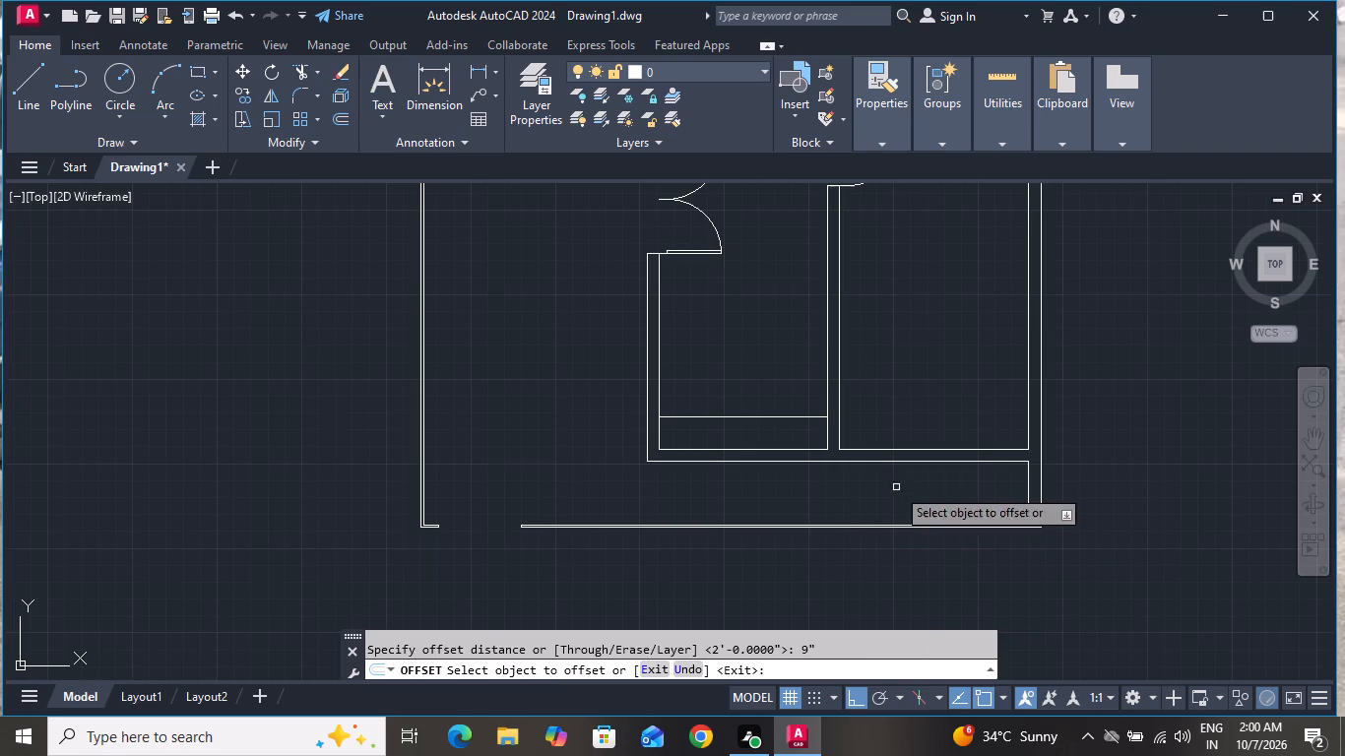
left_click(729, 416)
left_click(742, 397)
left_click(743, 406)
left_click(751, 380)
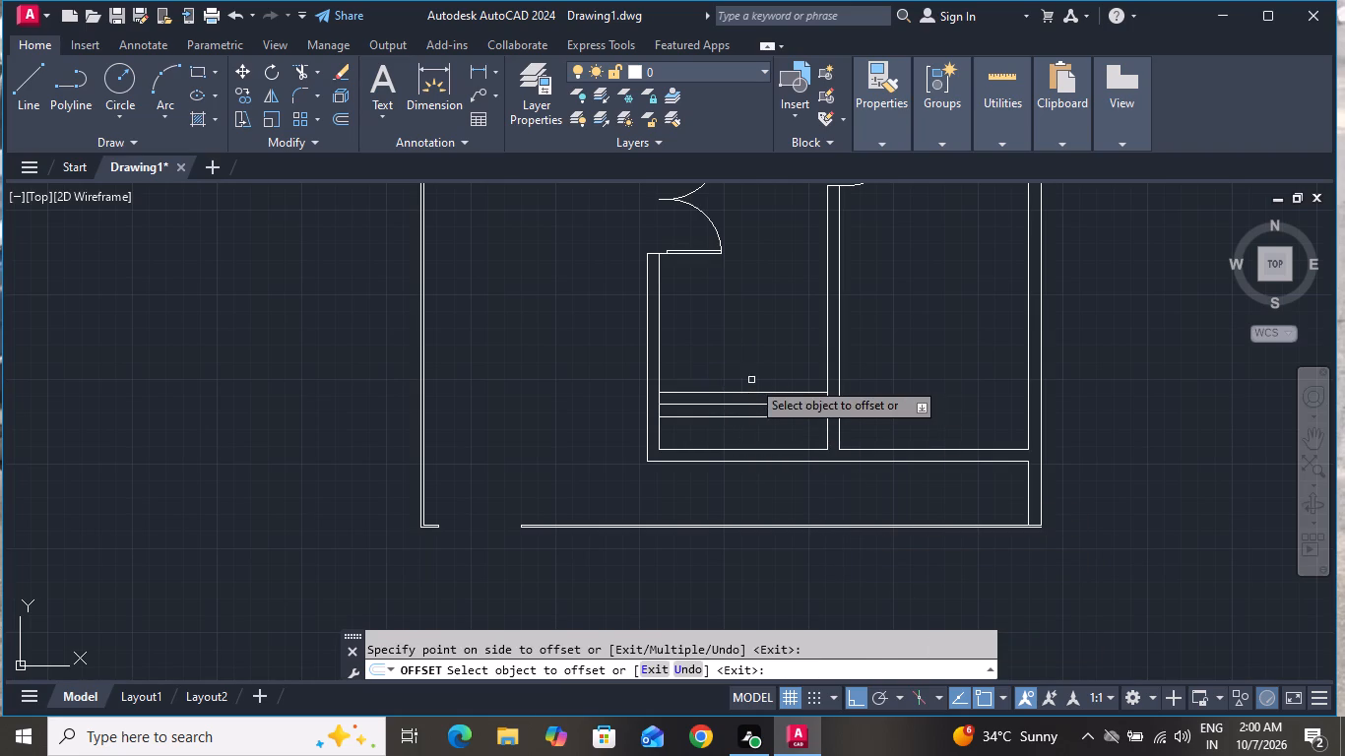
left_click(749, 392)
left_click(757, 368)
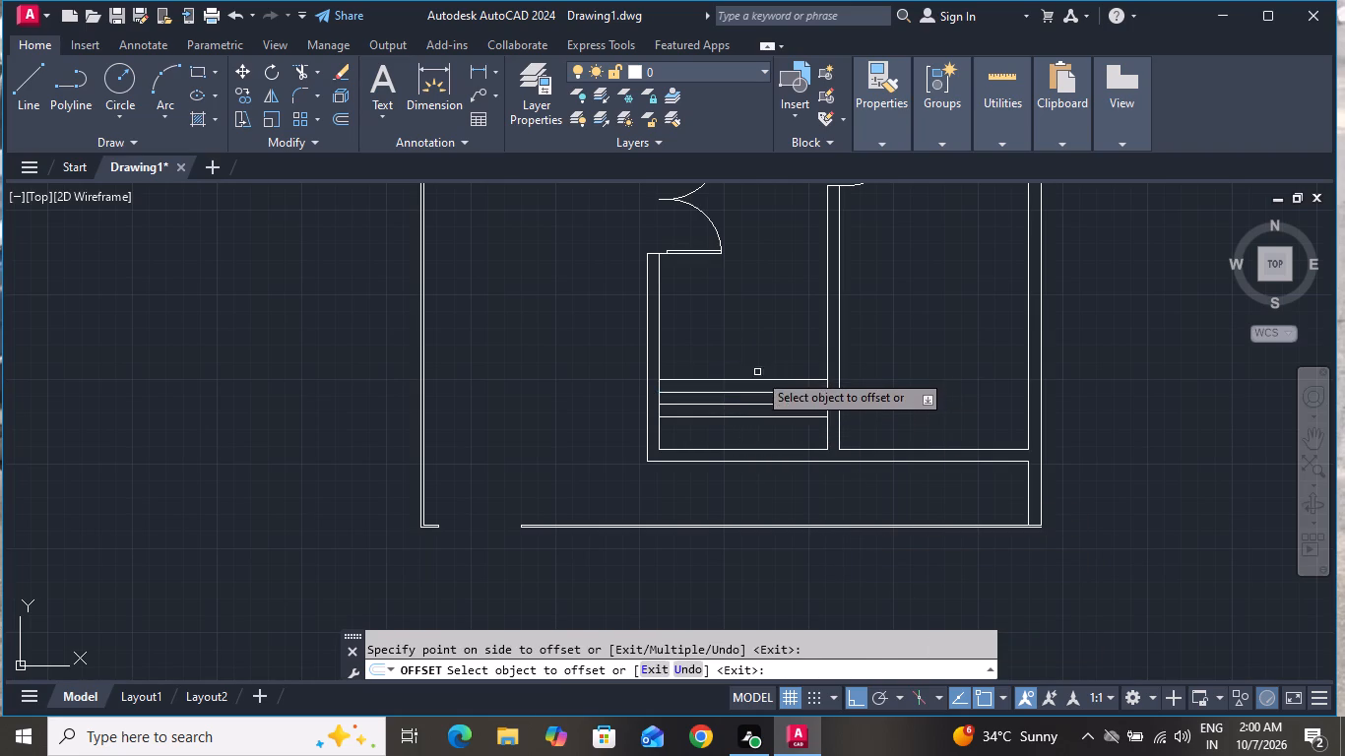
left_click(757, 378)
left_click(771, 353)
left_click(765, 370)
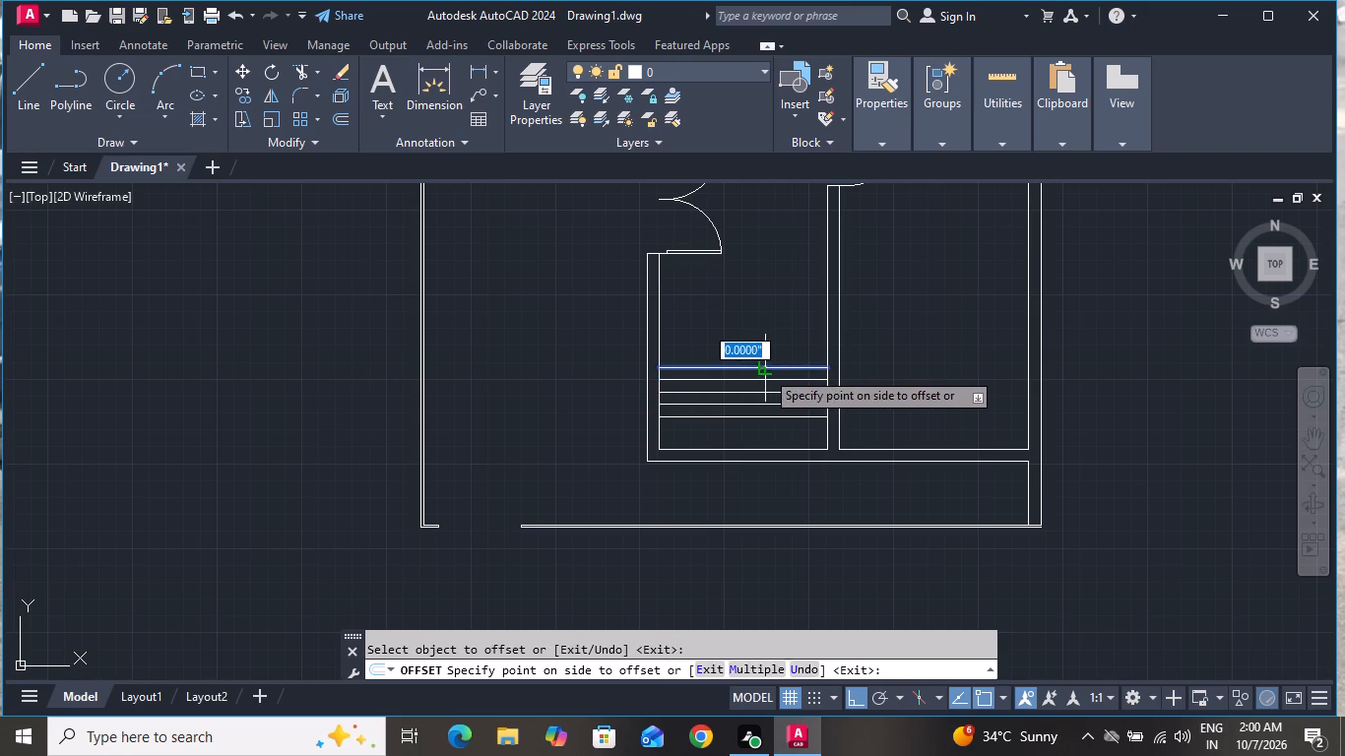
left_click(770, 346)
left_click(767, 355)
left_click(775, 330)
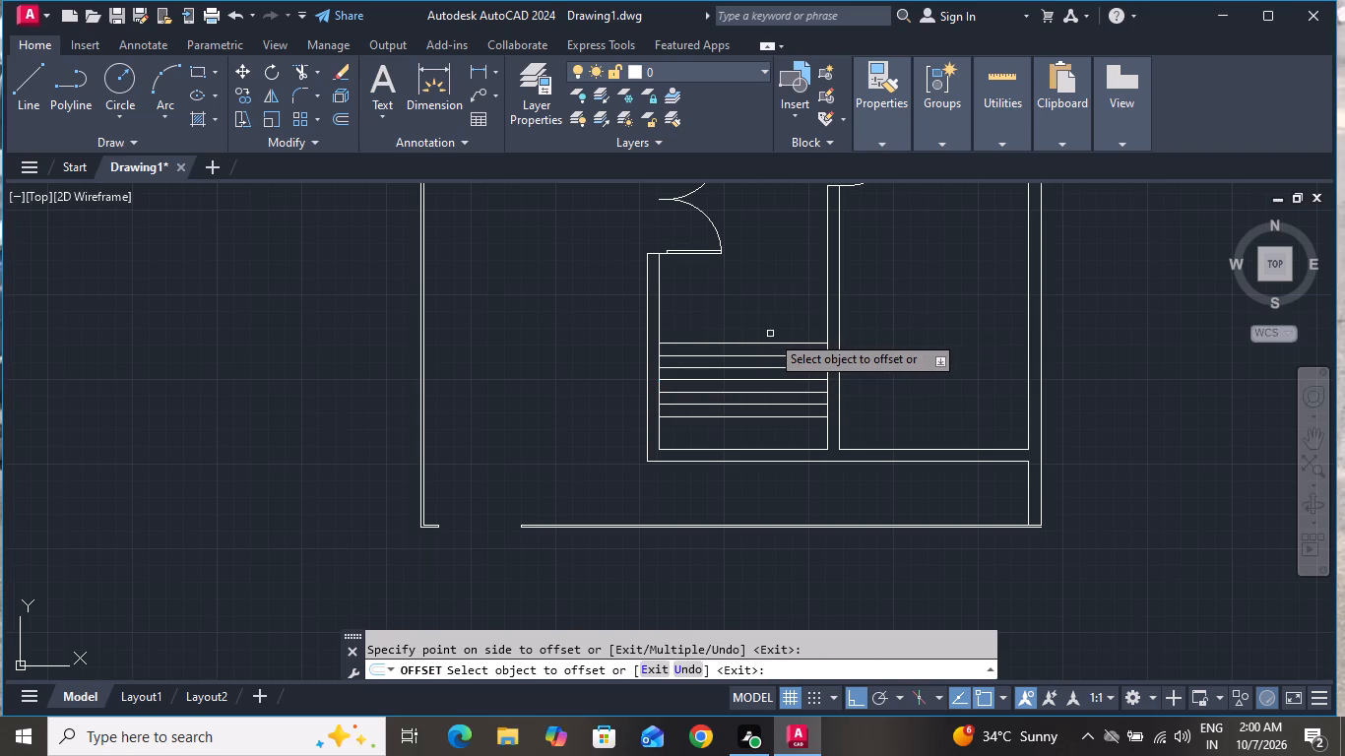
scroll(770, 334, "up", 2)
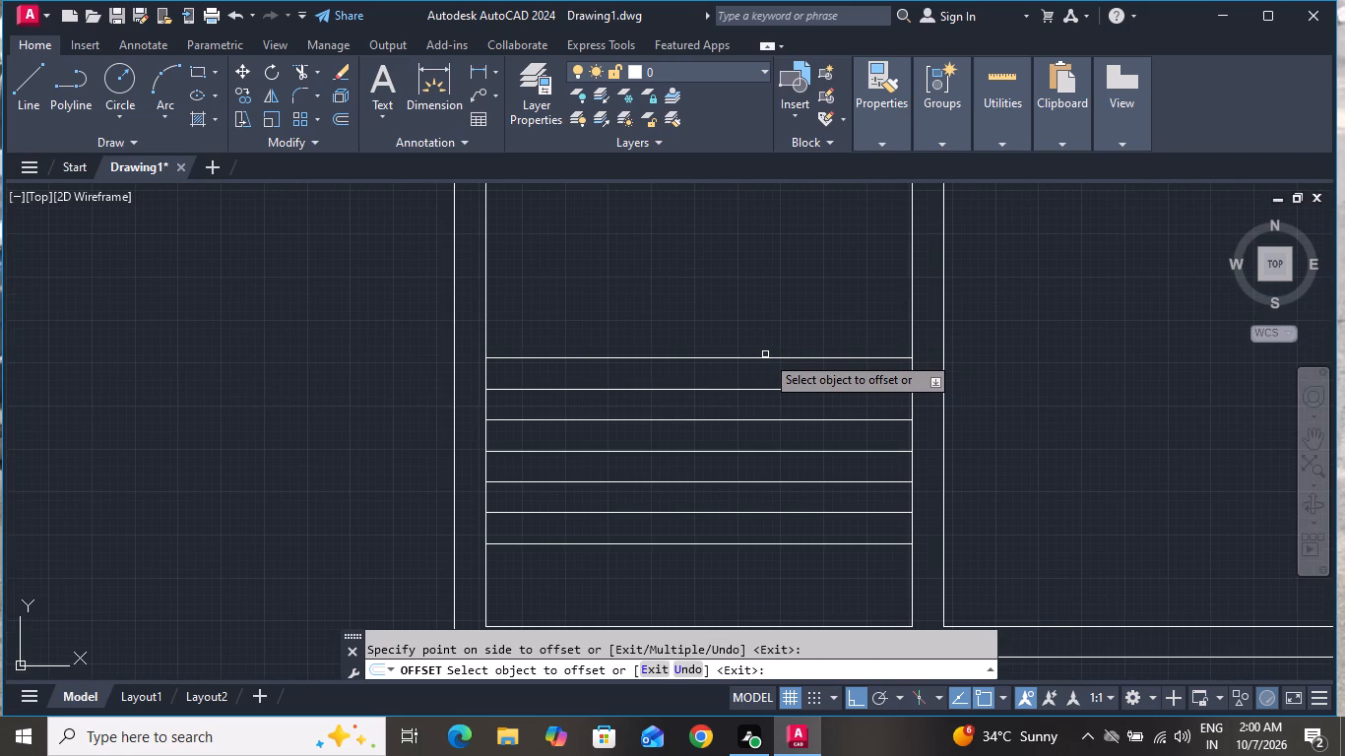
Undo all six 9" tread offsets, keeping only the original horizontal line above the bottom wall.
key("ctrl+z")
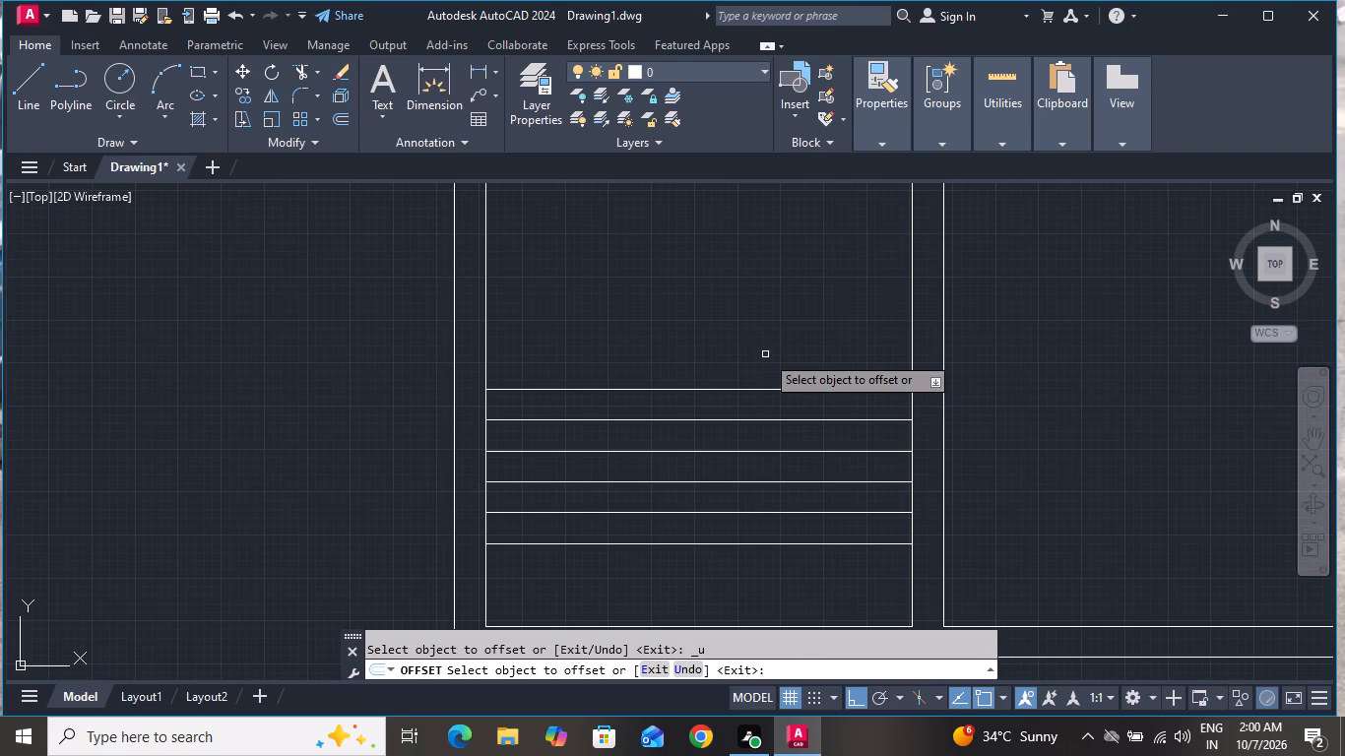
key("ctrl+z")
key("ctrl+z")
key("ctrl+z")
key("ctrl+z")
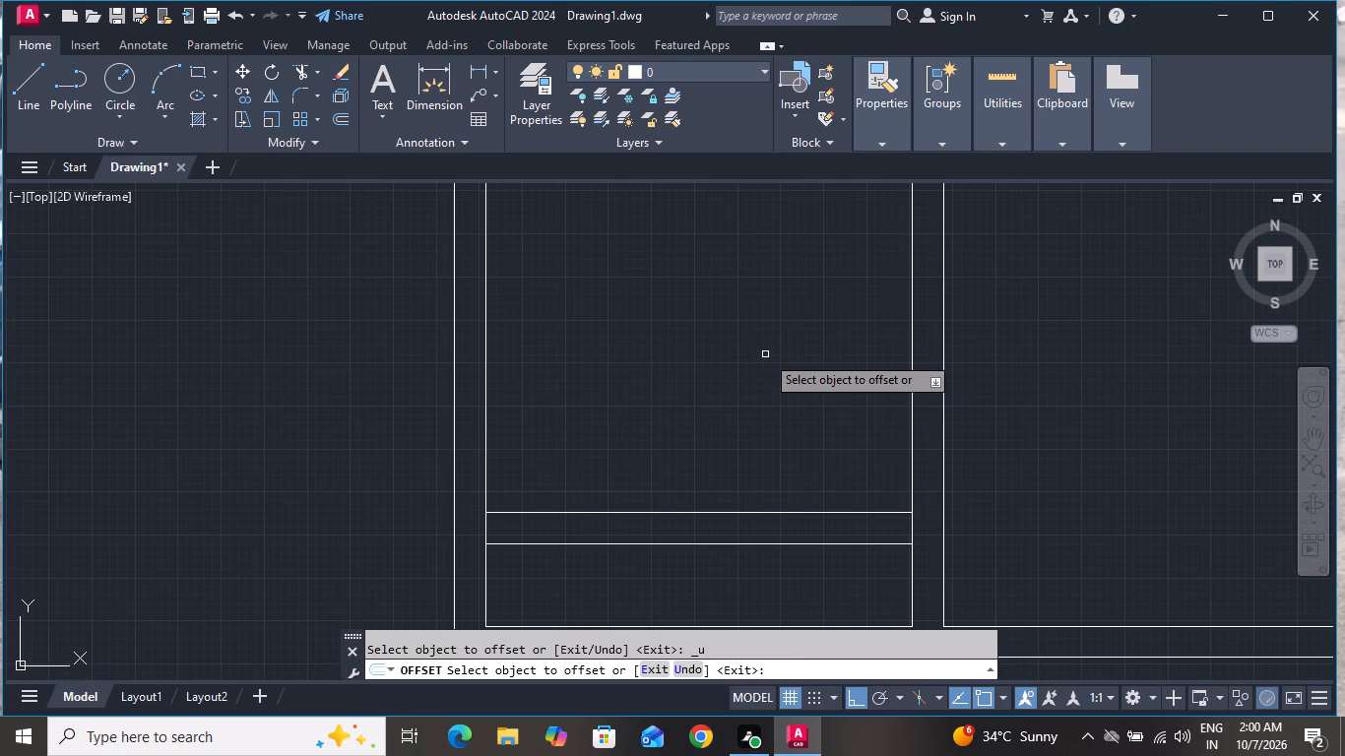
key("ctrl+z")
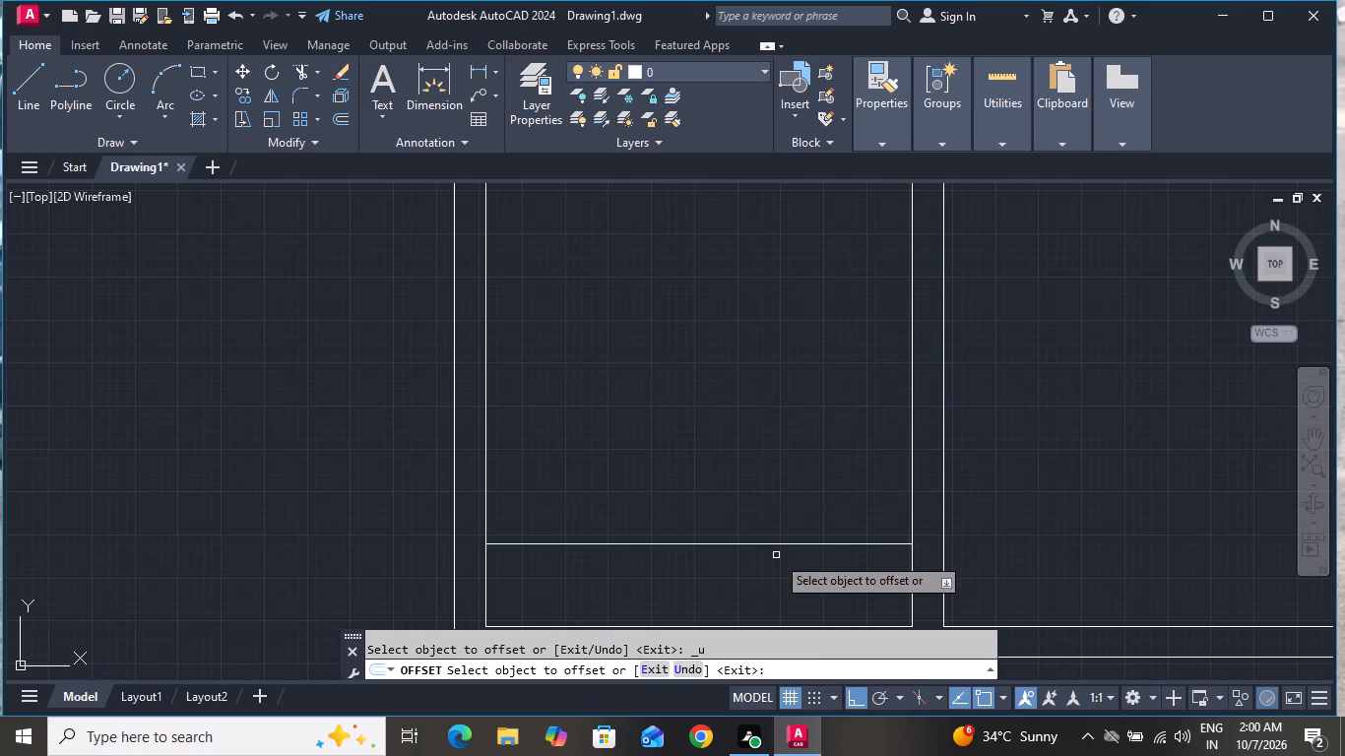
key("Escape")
Offset the horizontal line above the stair space's bottom wall upward five times in succession at 15" spacing.
key("o")
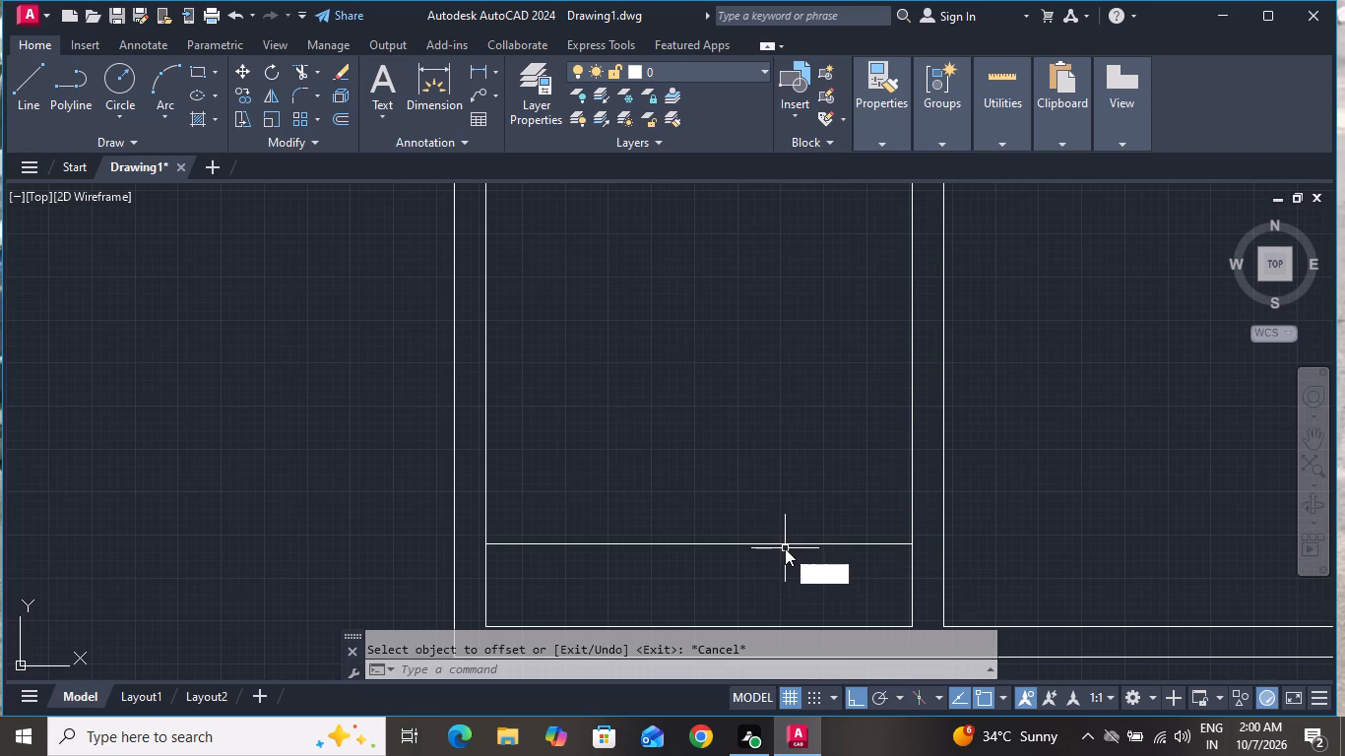
key("space")
key("1")
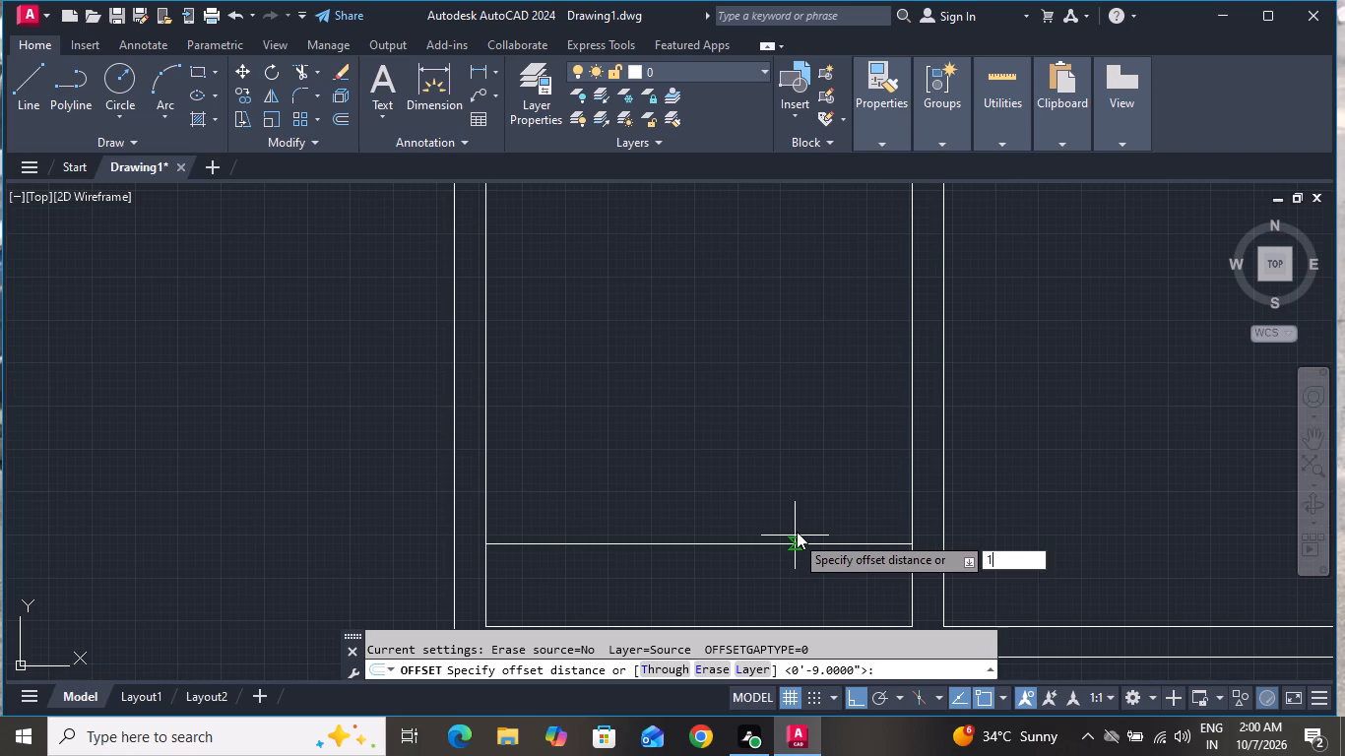
key("5")
key("shift+quotedbl")
key("Return")
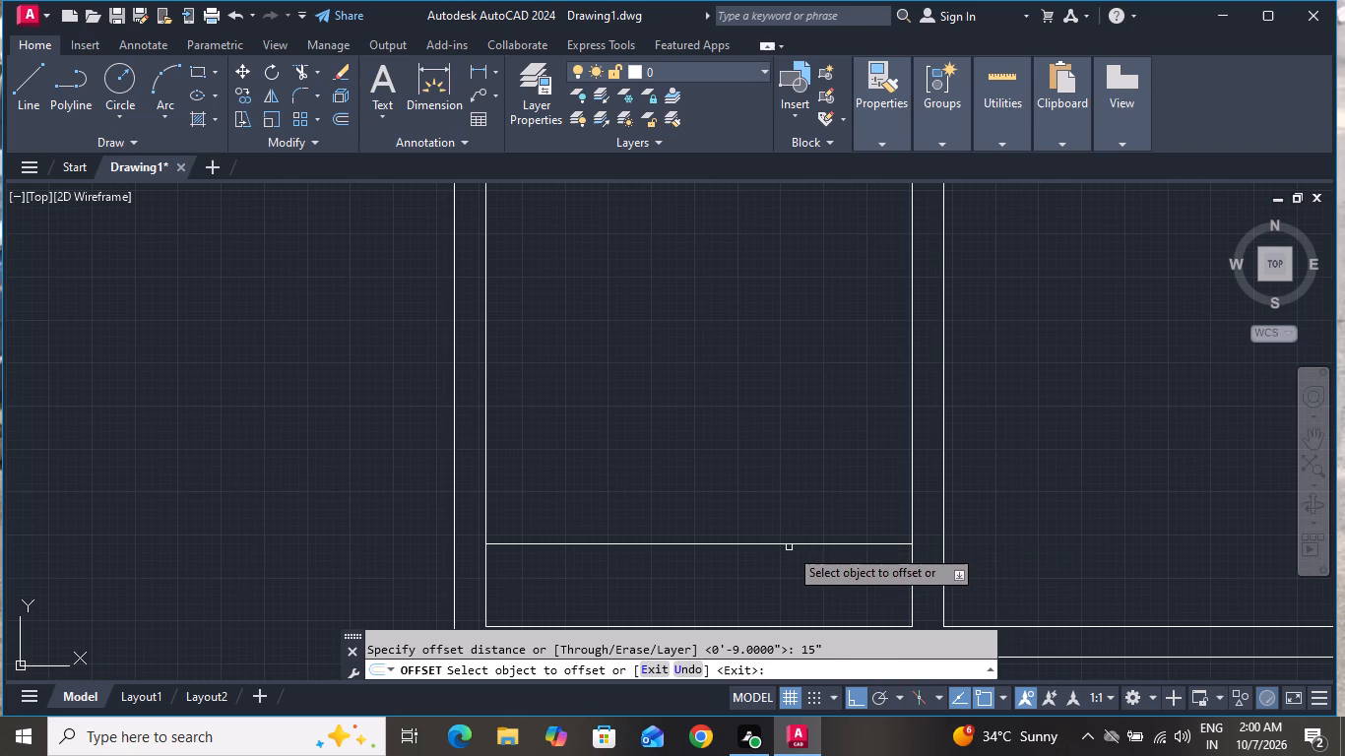
left_click(793, 541)
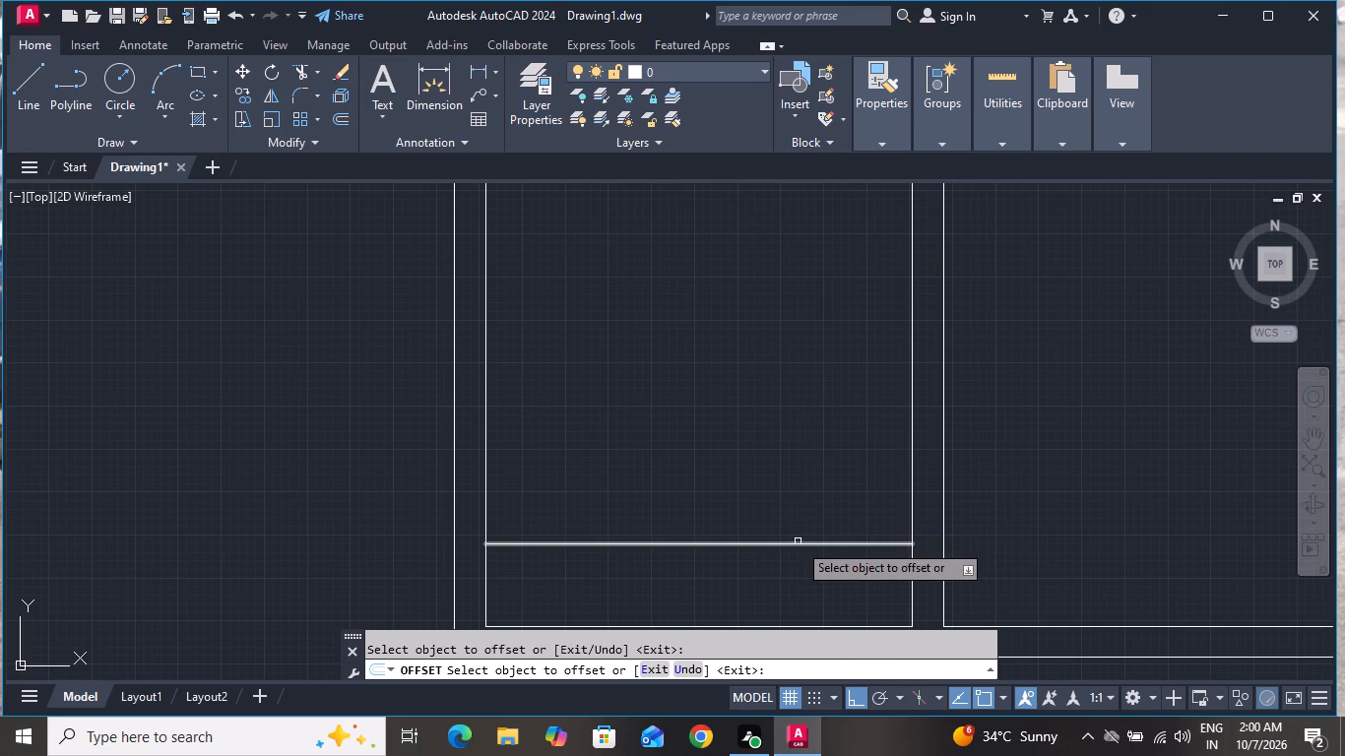
left_click(798, 544)
left_click(797, 425)
left_click(802, 494)
left_click(796, 402)
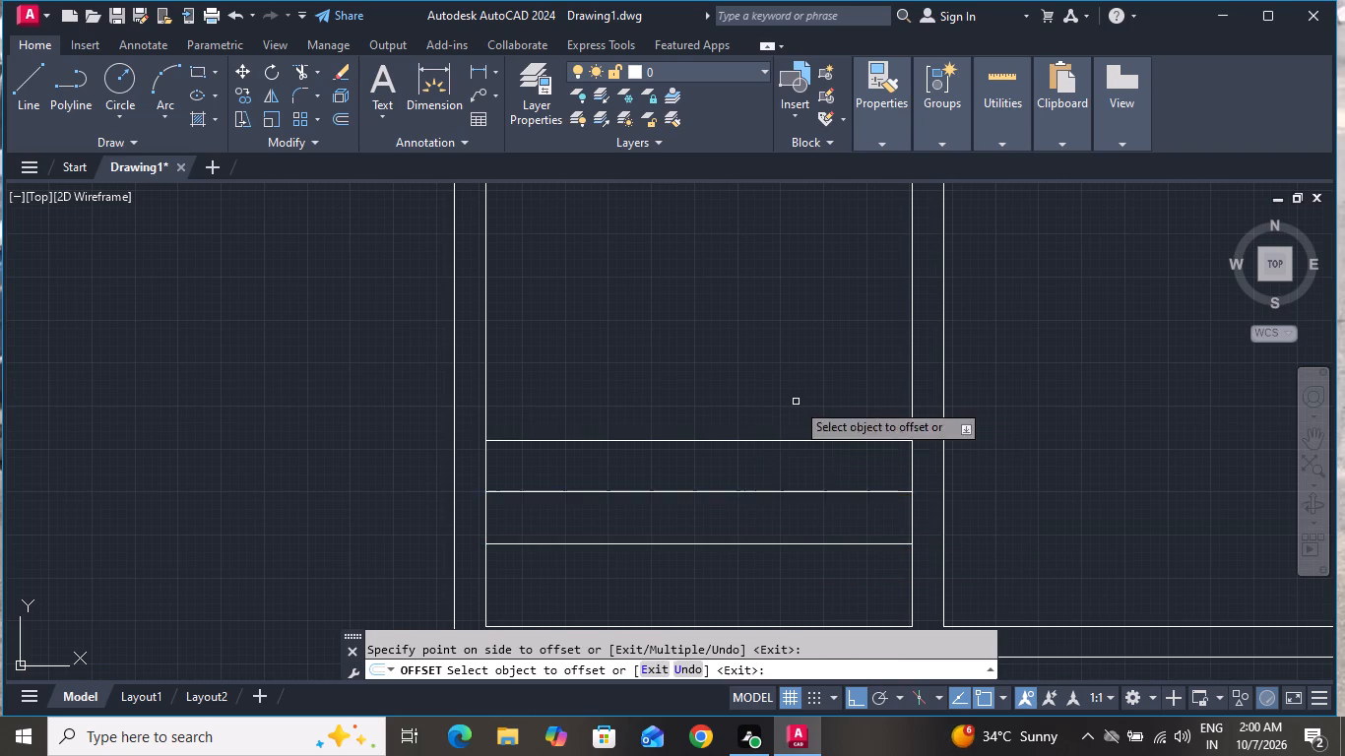
scroll(798, 268, "down", 1)
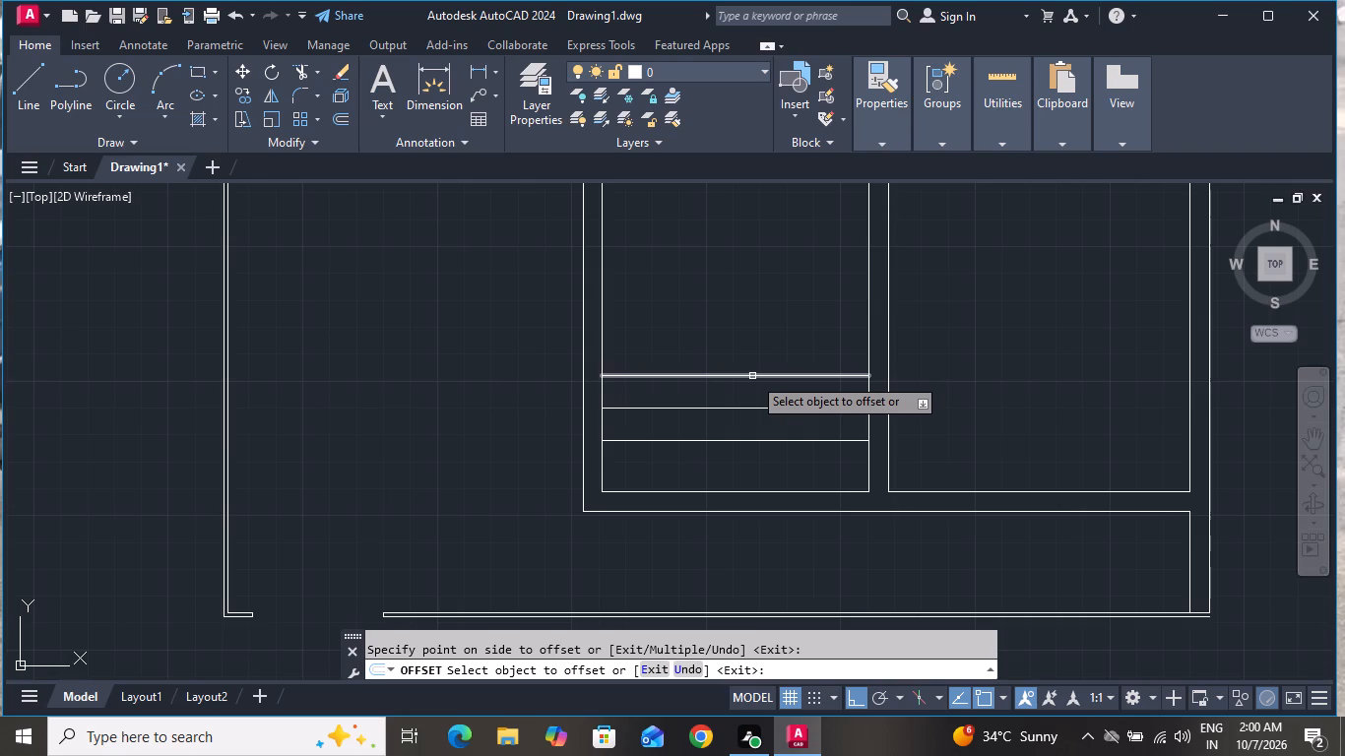
left_click(752, 376)
left_click(751, 303)
left_click(767, 344)
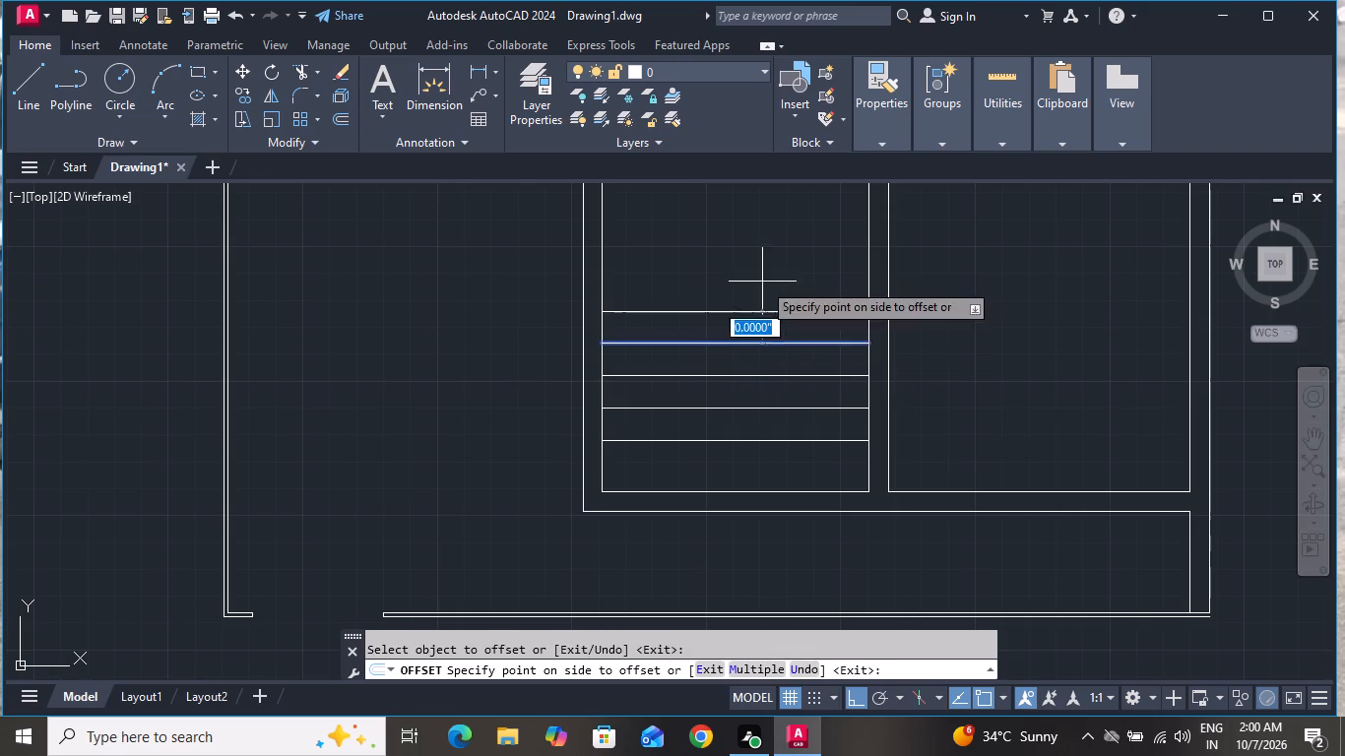
left_click(762, 269)
left_click(771, 311)
left_click_drag(768, 223, 772, 244)
Continue the 15" tread offsets upward with six more lines, reaching just above the middle of the double door.
scroll(784, 283, "down", 2)
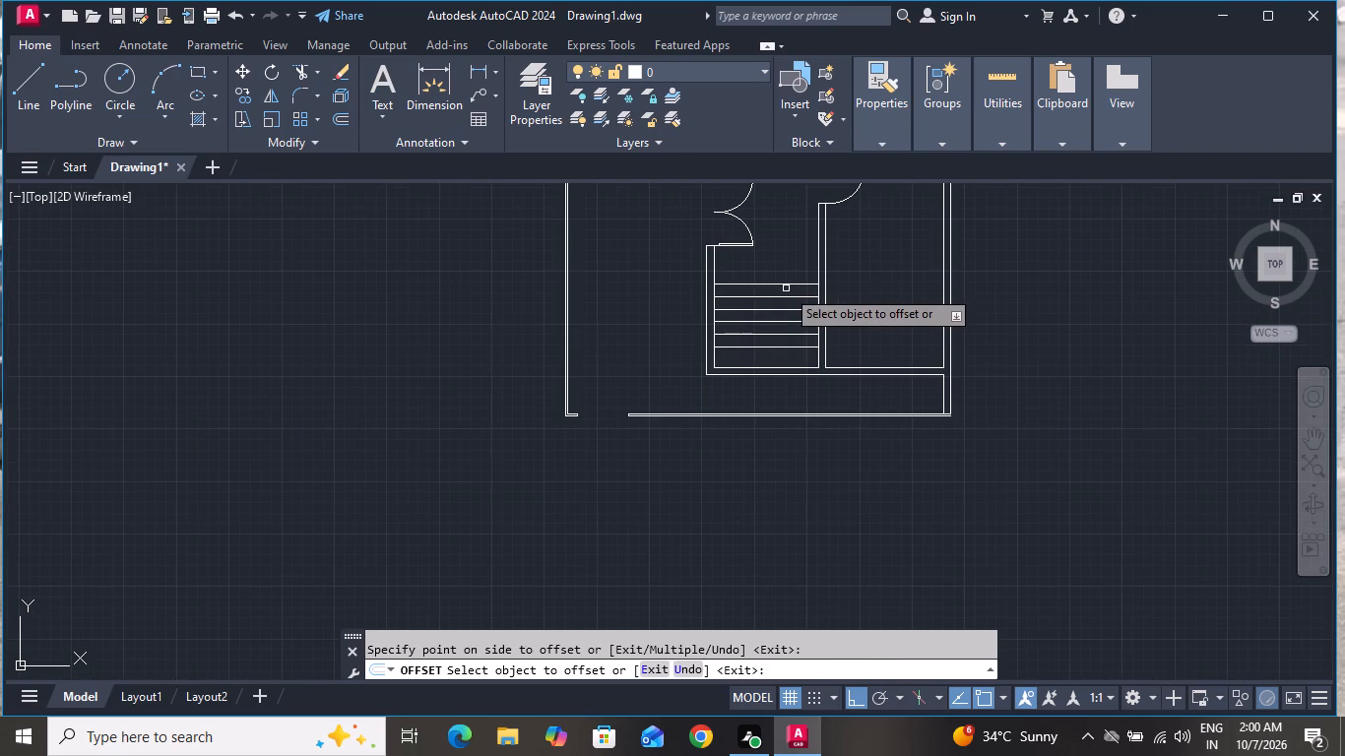
left_click(785, 284)
left_click(779, 240)
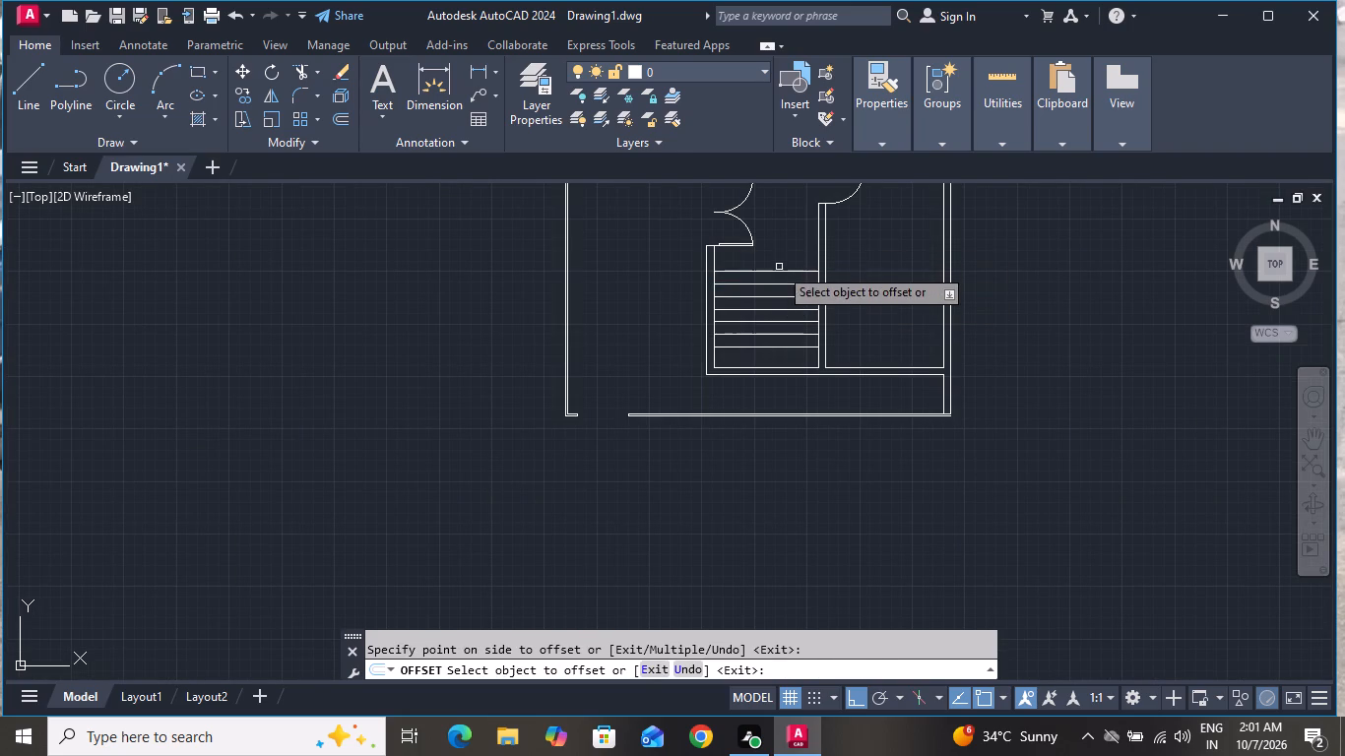
left_click(779, 273)
left_click(784, 237)
left_click(787, 260)
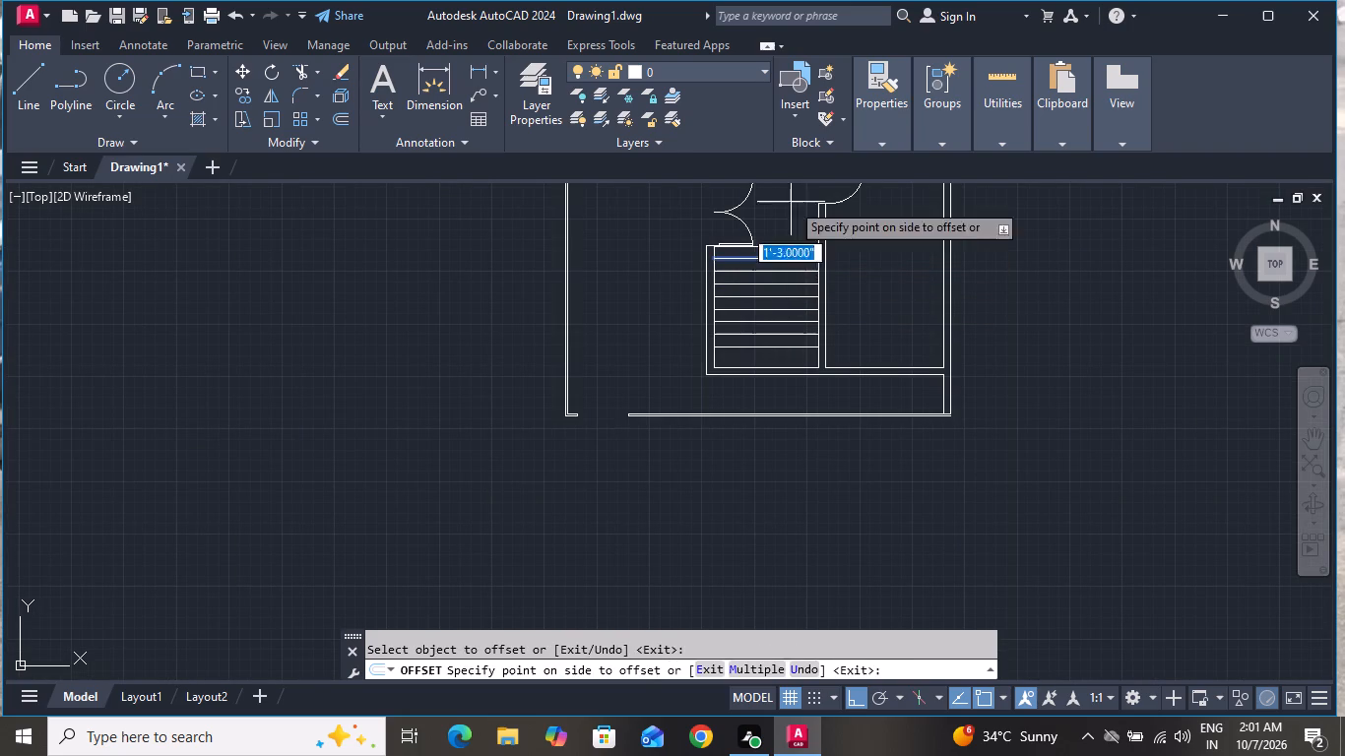
left_click(791, 202)
left_click(796, 246)
left_click(792, 210)
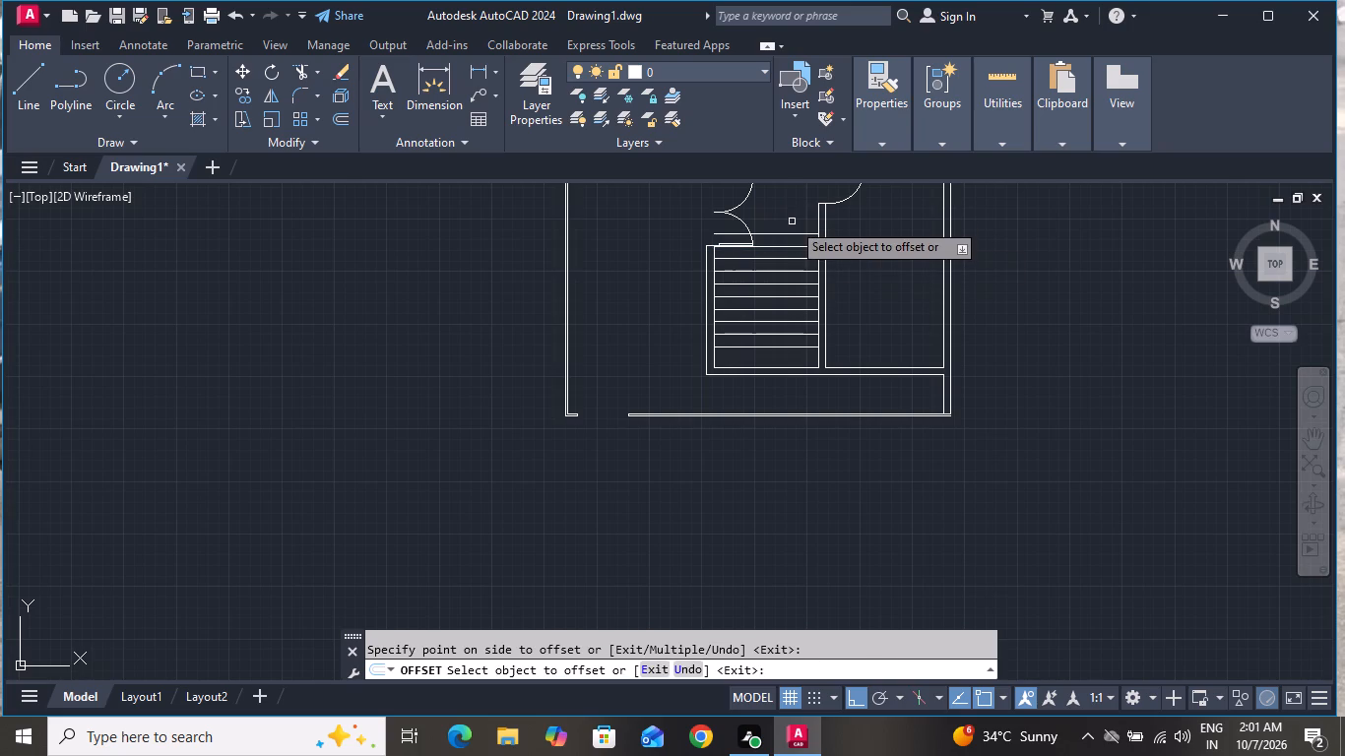
left_click(794, 235)
left_click(790, 173)
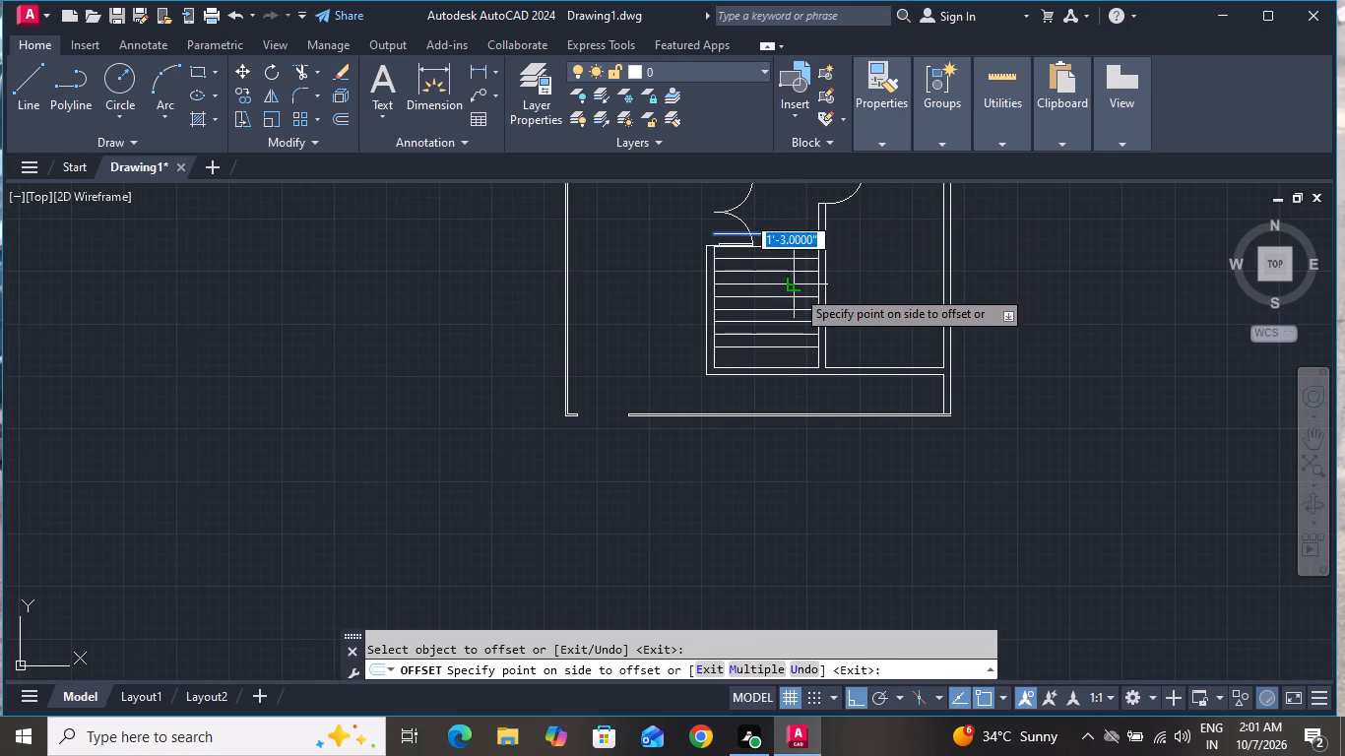
left_click(792, 211)
scroll(793, 210, "up", 2)
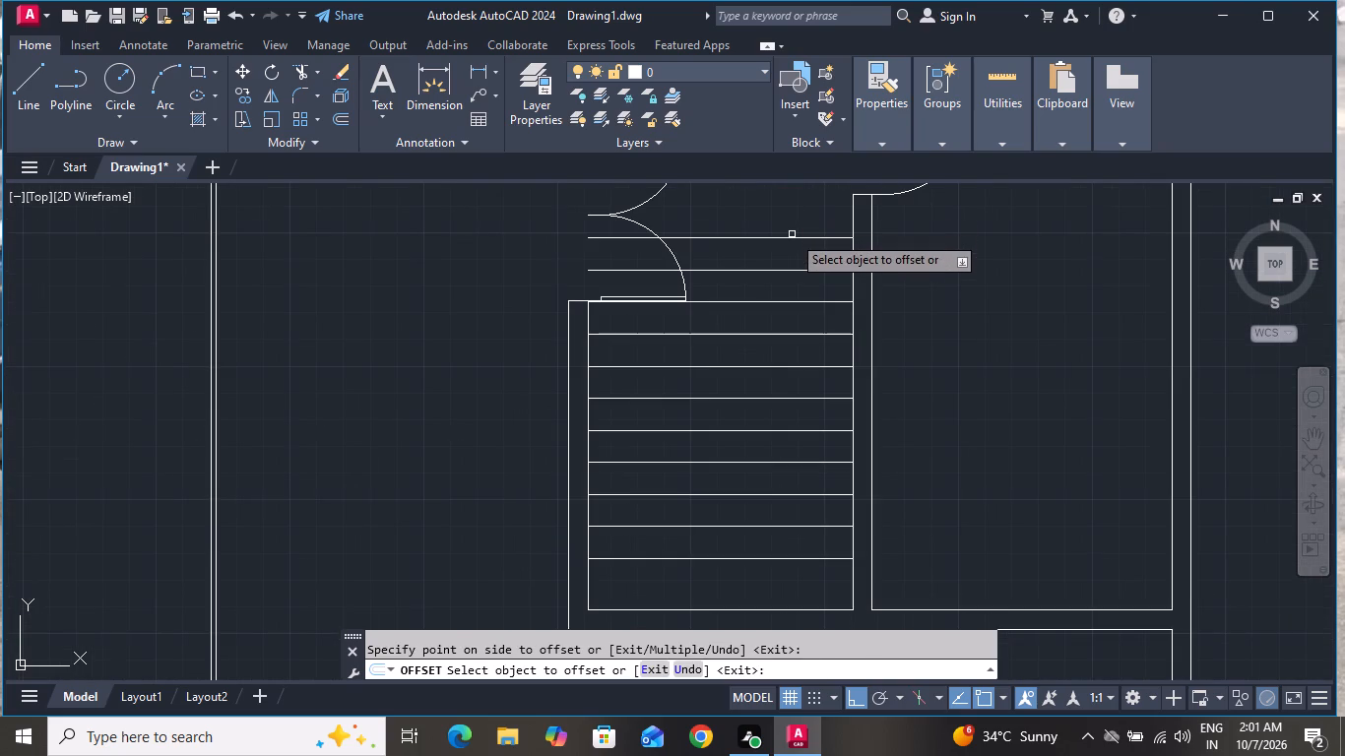
left_click(792, 234)
left_click(787, 236)
left_click(782, 200)
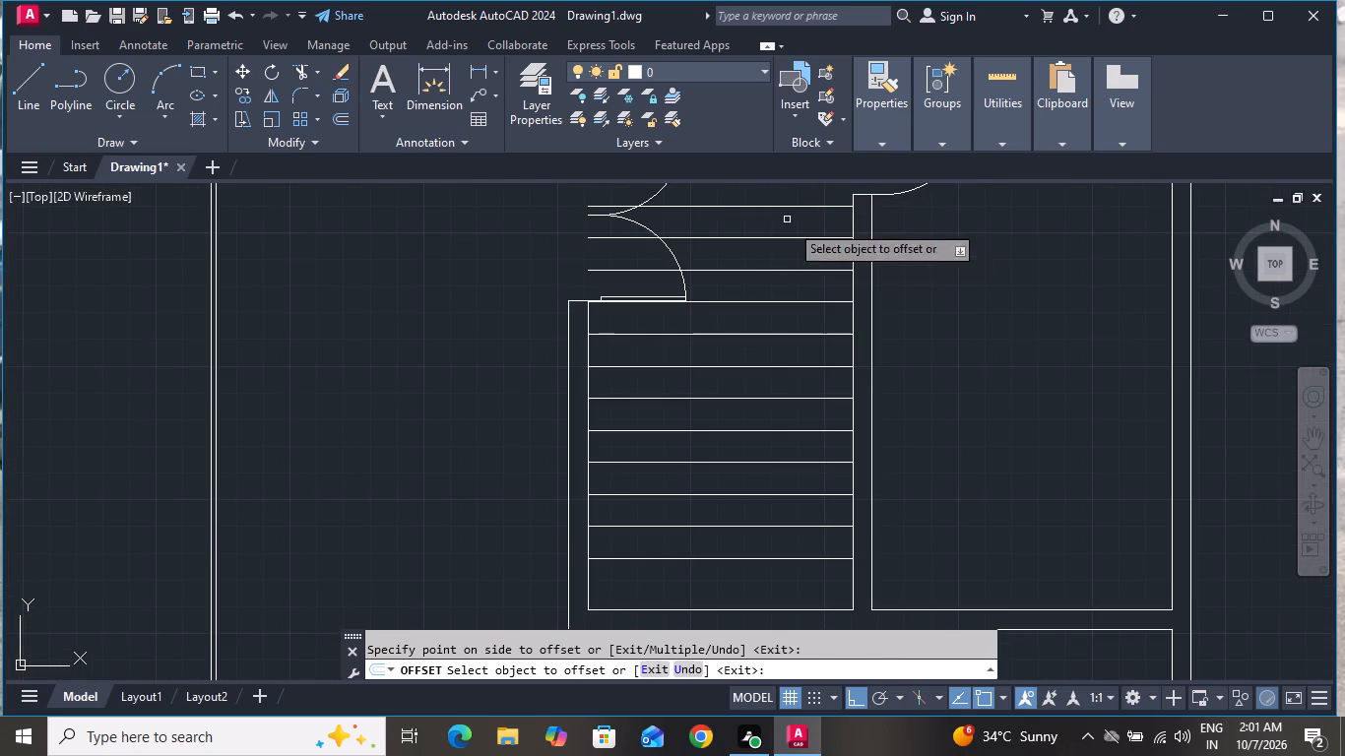
right_click(988, 257)
left_click(1019, 290)
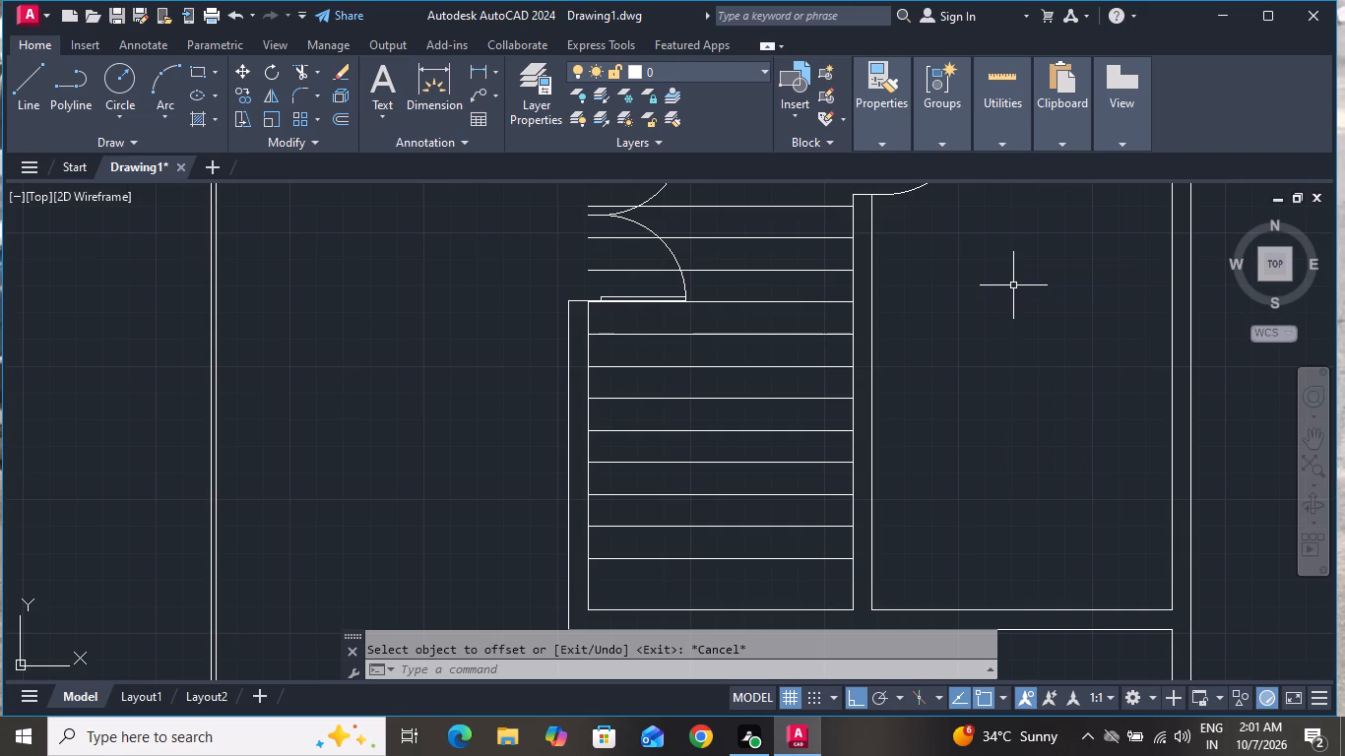
Draw a 13'-9" vertical centre line from the lowest tread's midpoint up to the topmost tread's midpoint.
left_click(21, 78)
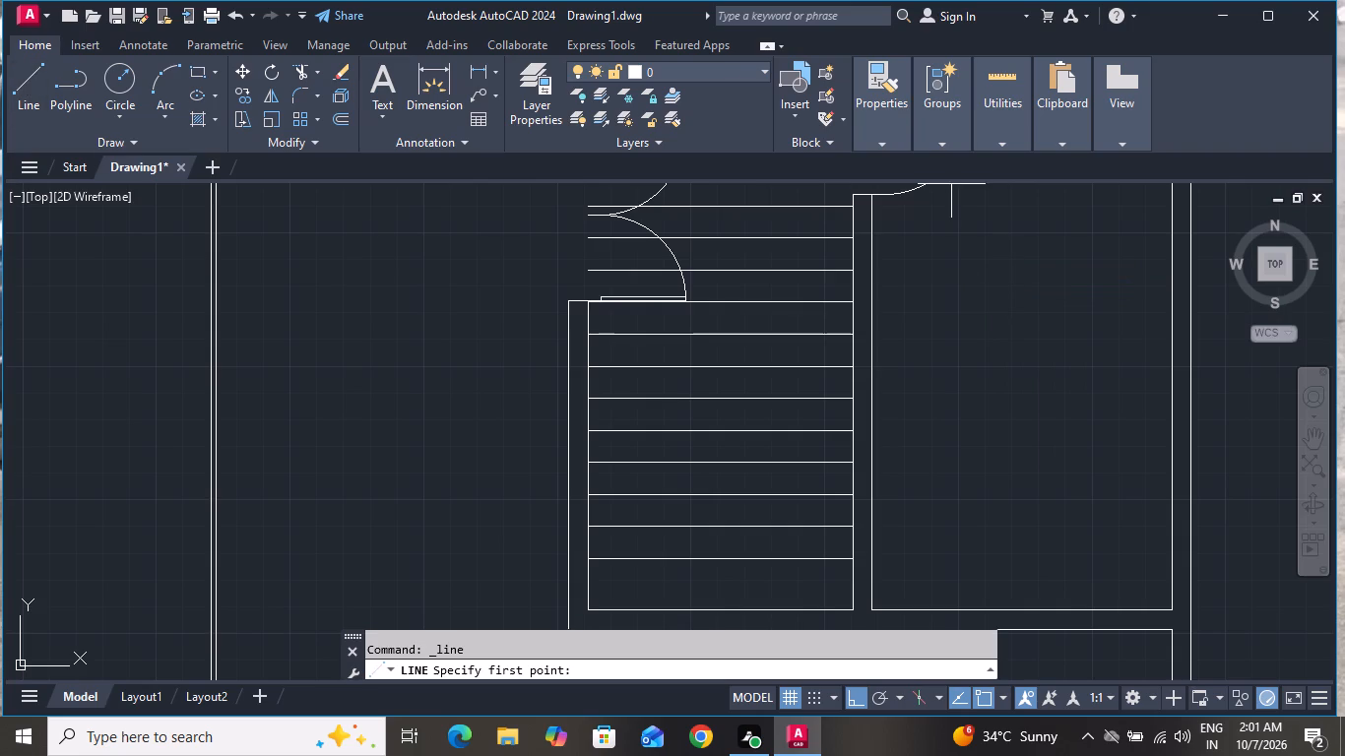
left_click(721, 554)
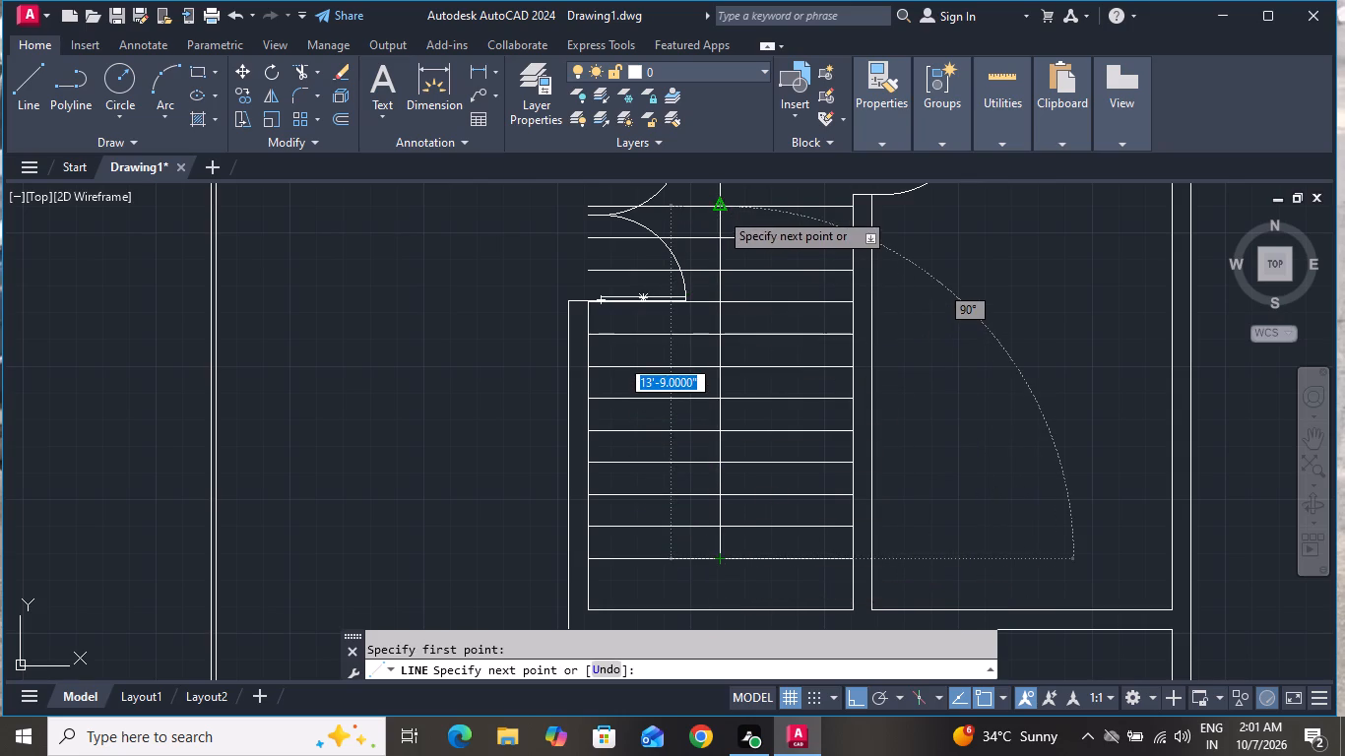
left_click(719, 211)
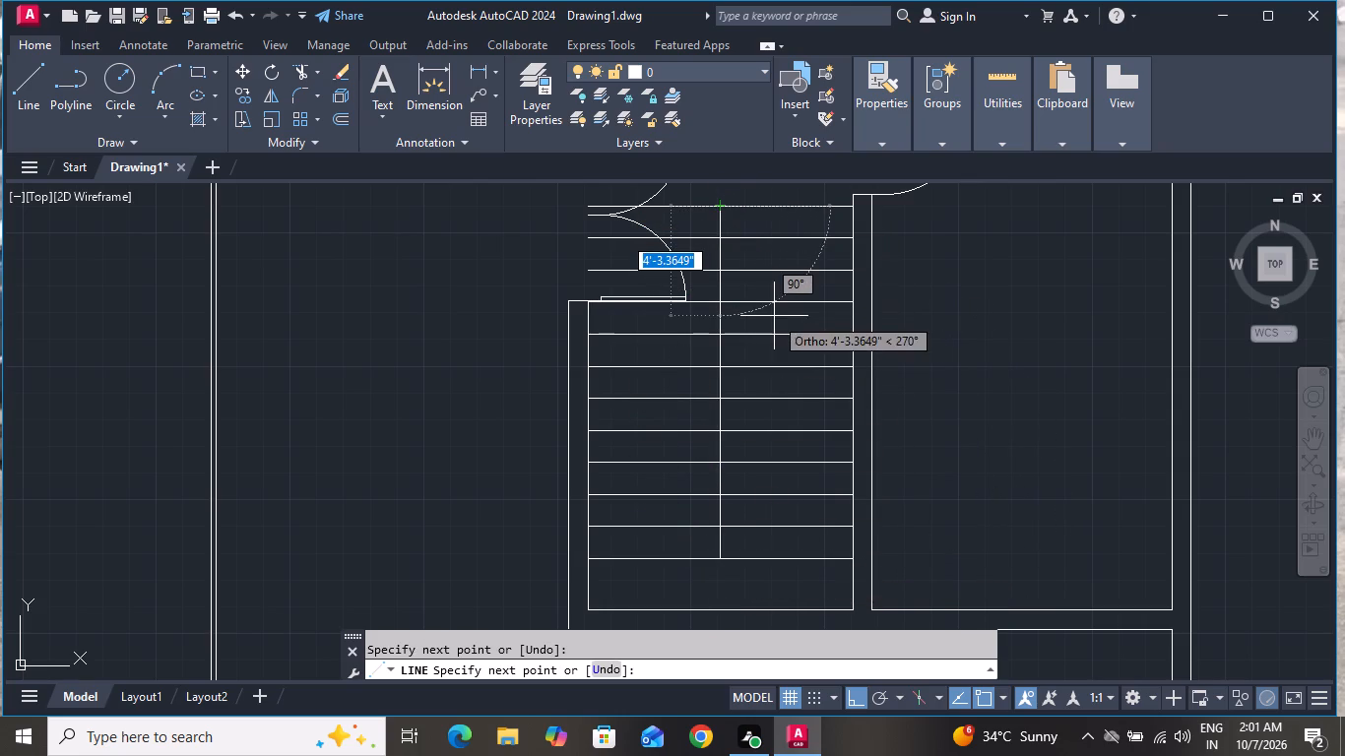
right_click(775, 316)
left_click(806, 347)
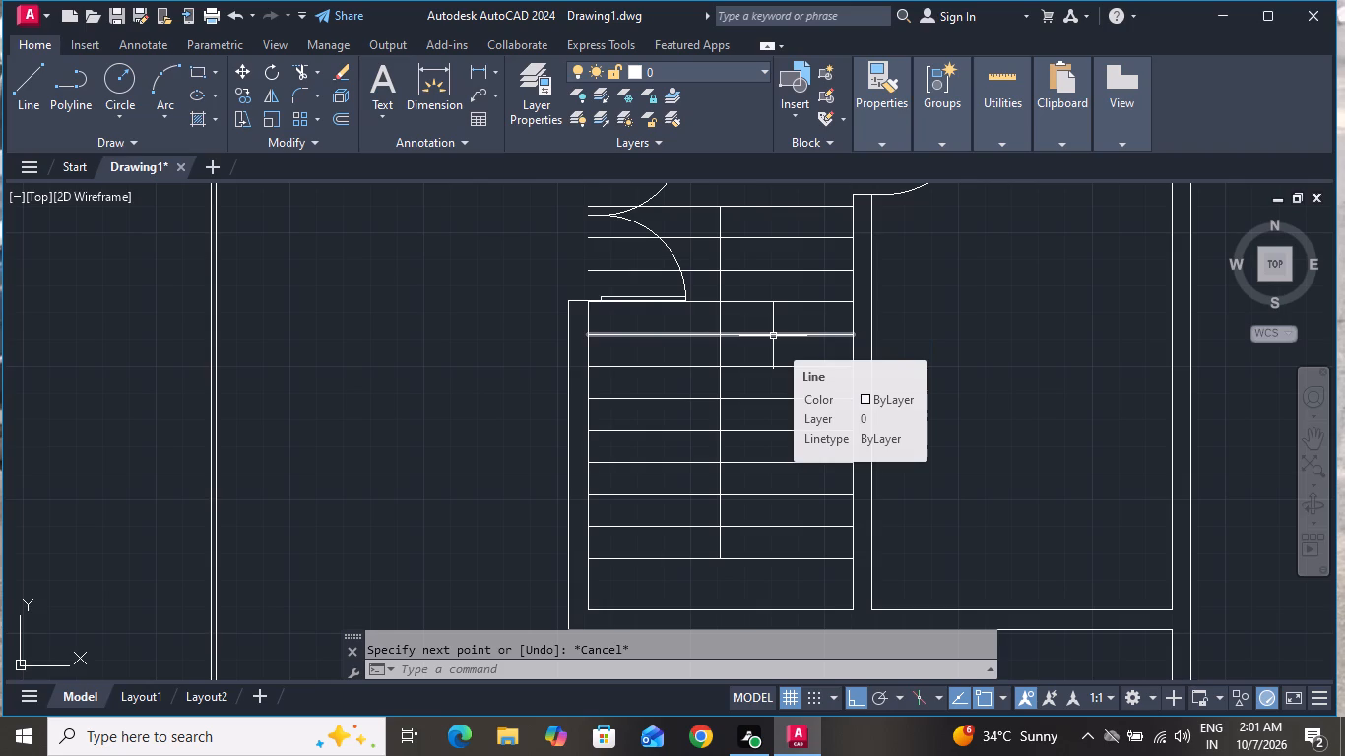
Offset the stair's vertical centre line by 2" to both its left and right sides.
key("o")
key("space")
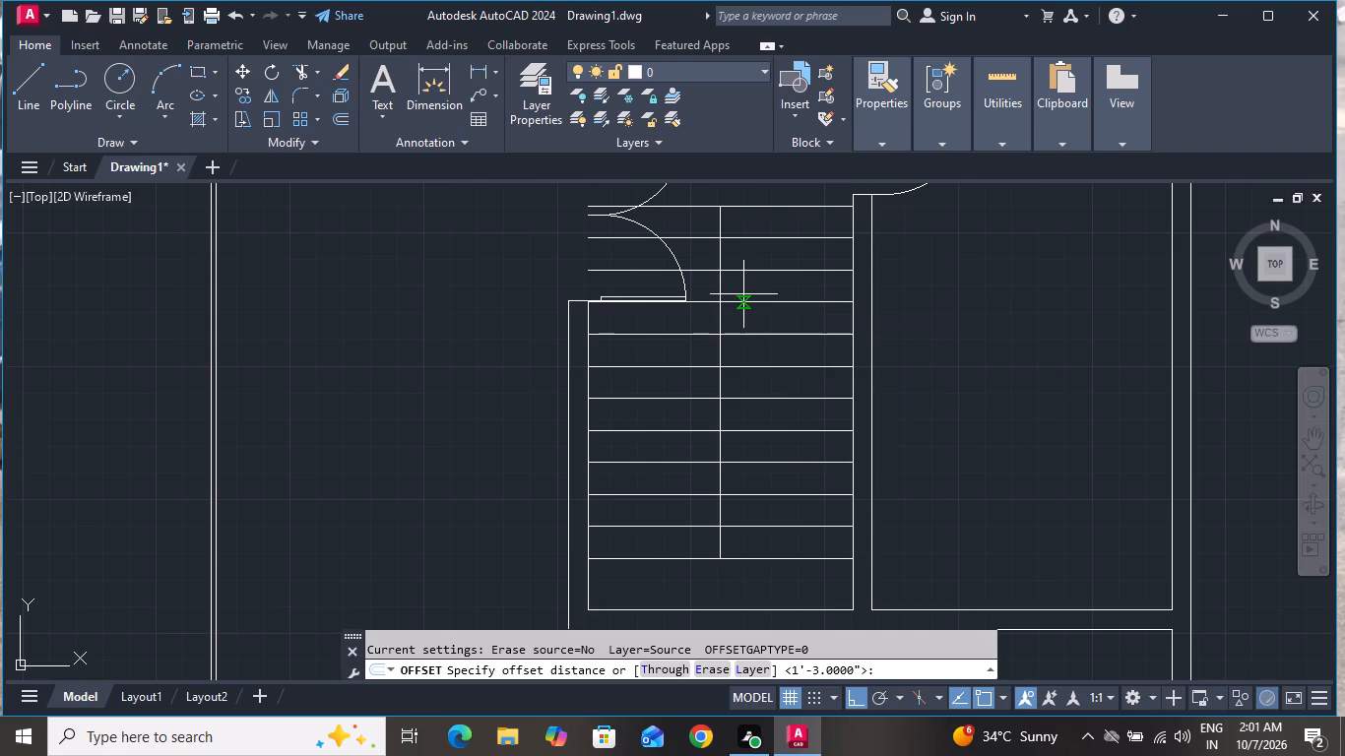
type("2\"")
key("Return")
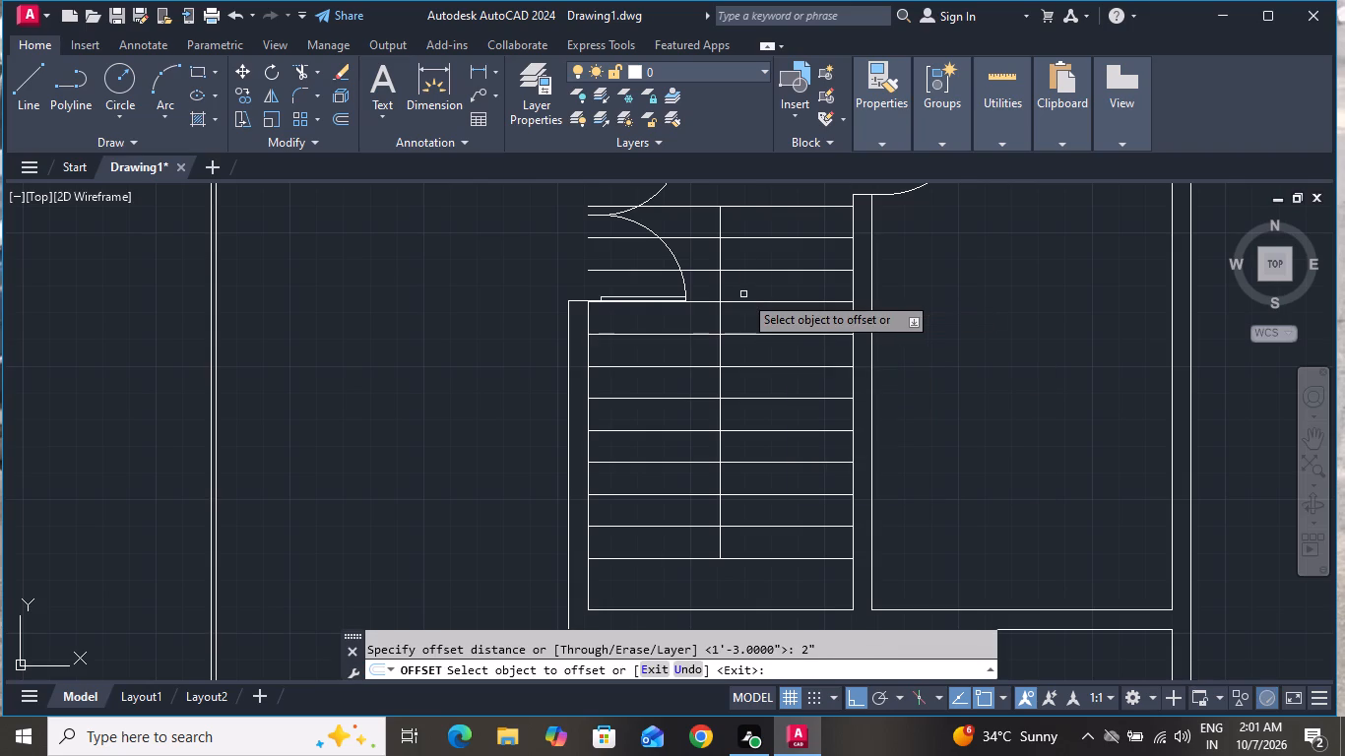
left_click(721, 318)
left_click(703, 322)
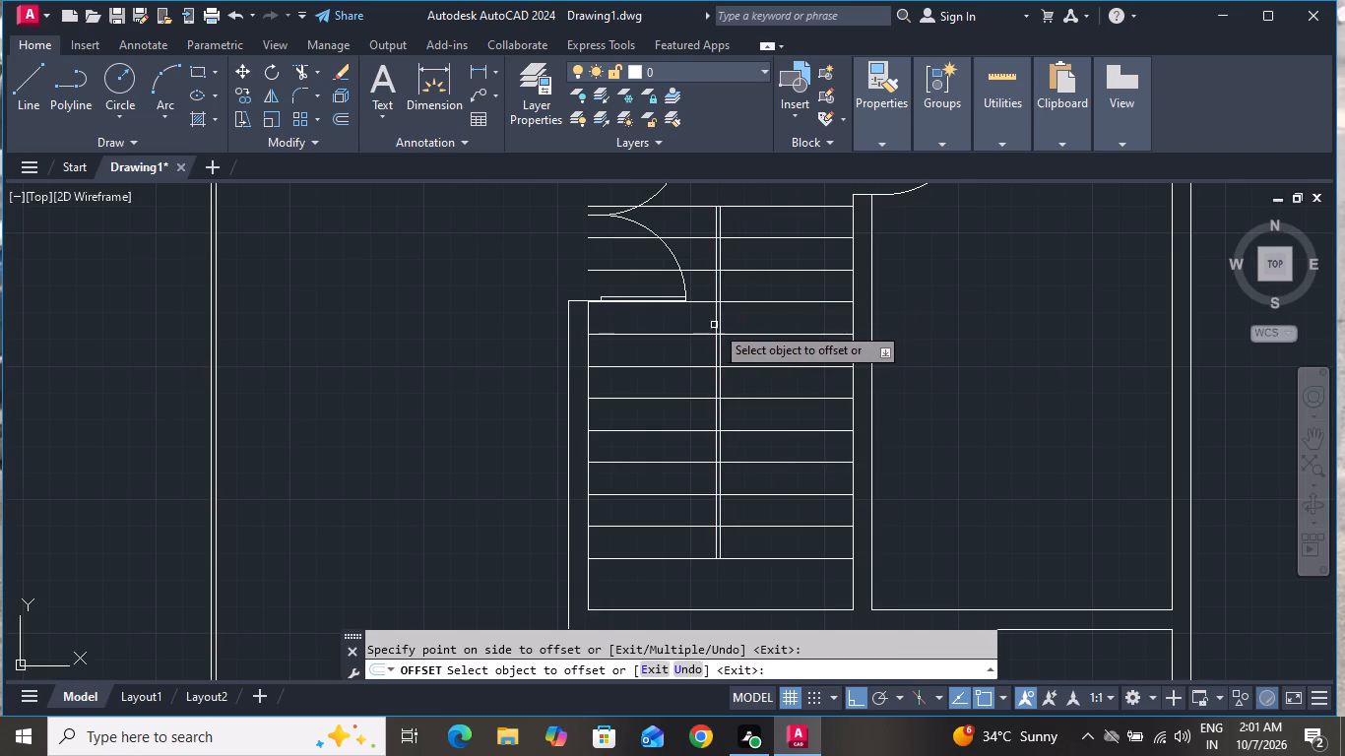
scroll(720, 324, "up", 3)
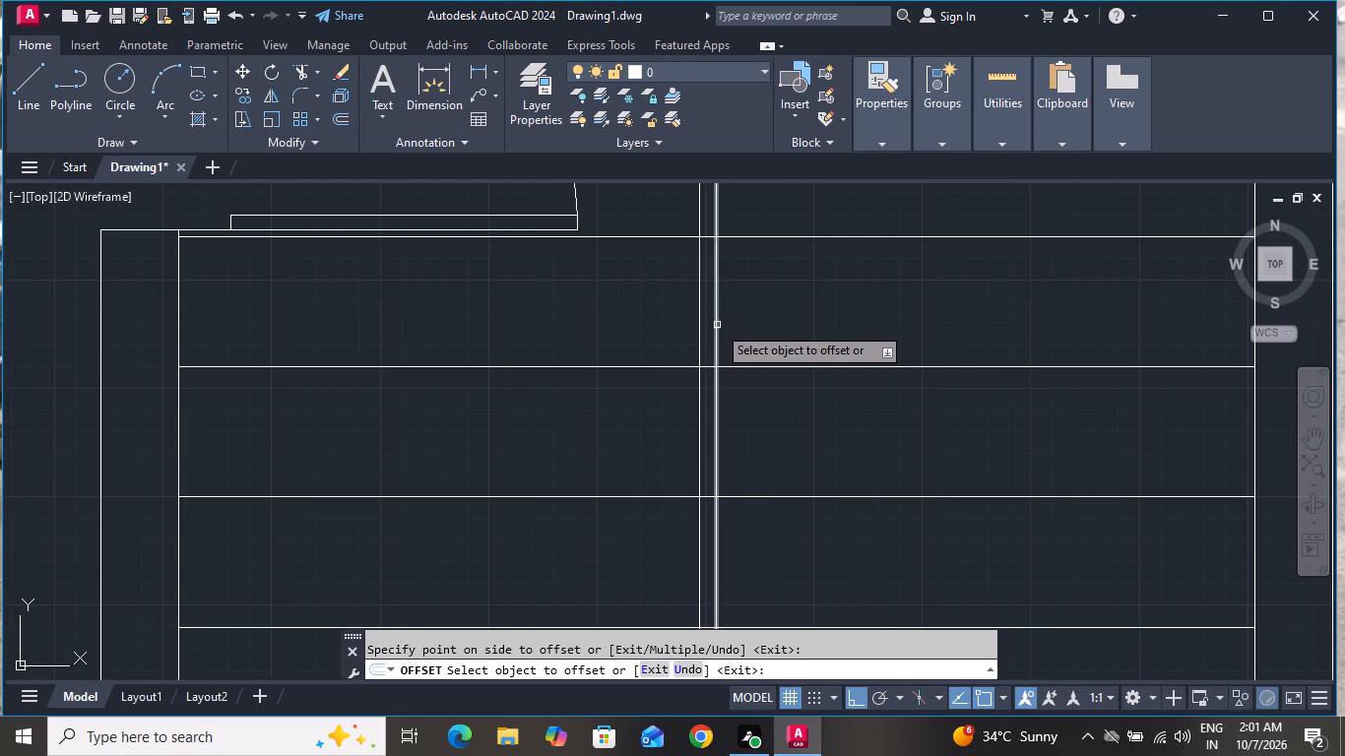
left_click_drag(717, 325, 727, 329)
left_click(748, 333)
right_click(758, 330)
left_click(779, 363)
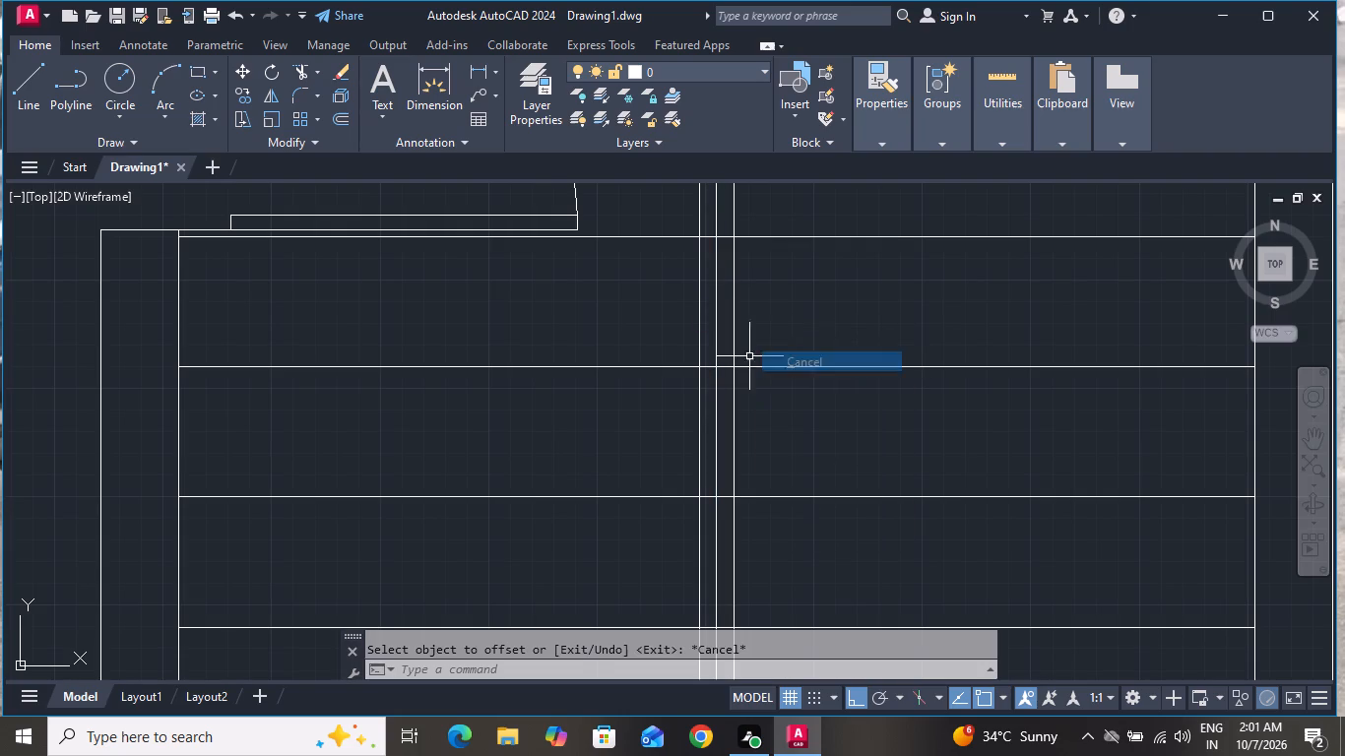
Erase the stair's original vertical centre line, keeping the two offset lines on either side of it.
left_click(719, 350)
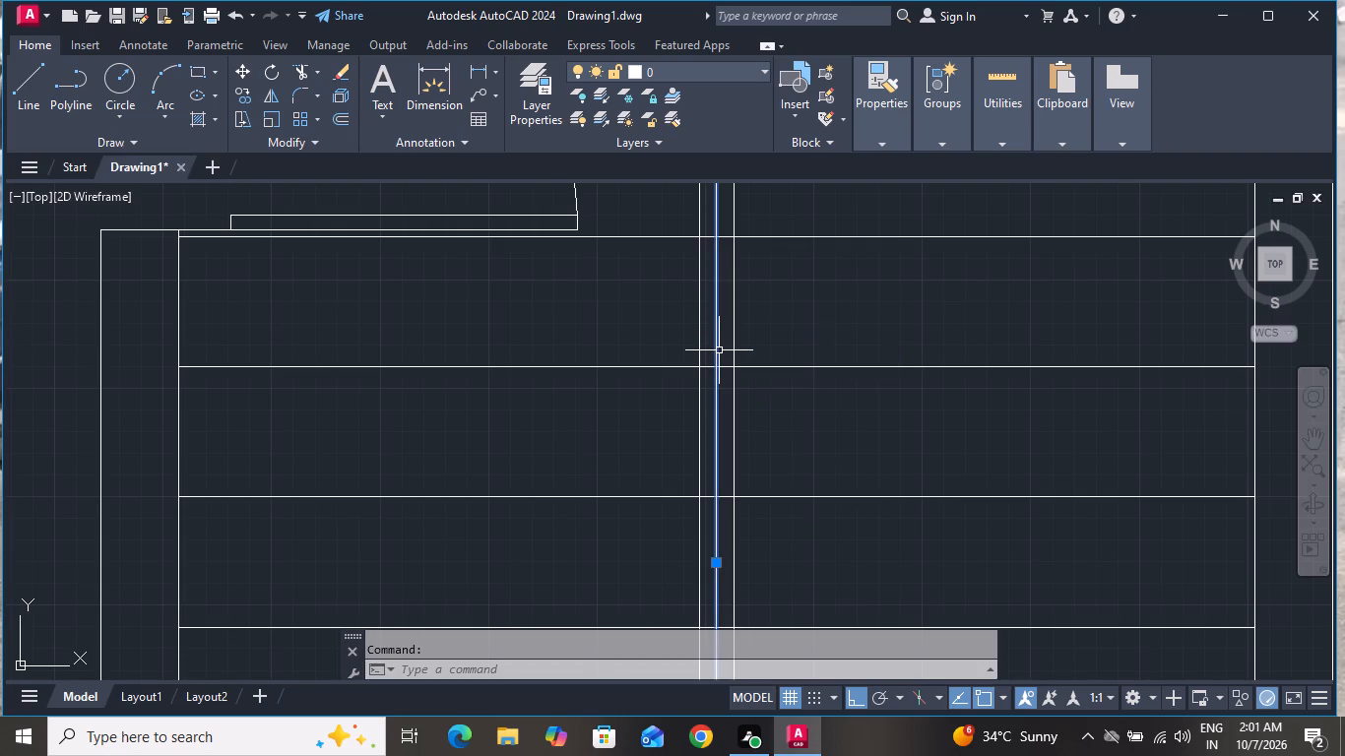
key("Delete")
scroll(503, 343, "up", 1)
scroll(503, 343, "down", 1)
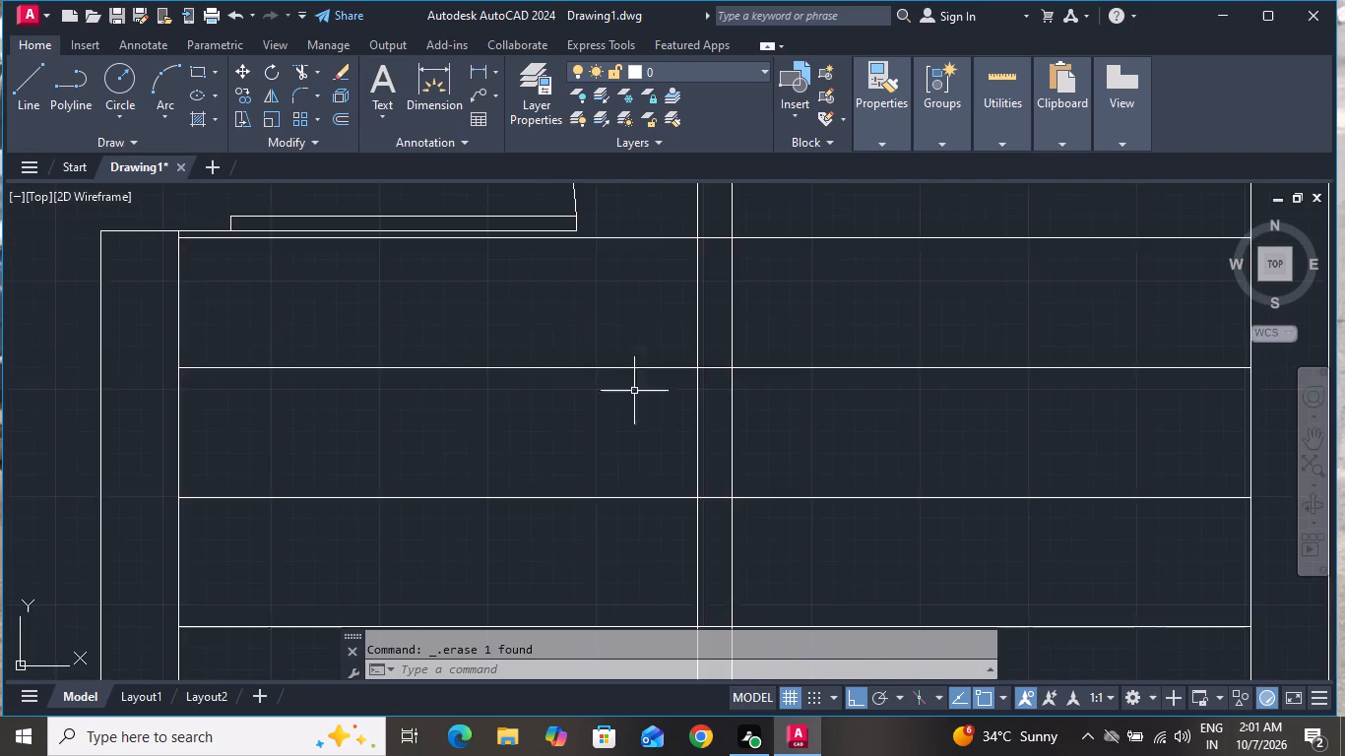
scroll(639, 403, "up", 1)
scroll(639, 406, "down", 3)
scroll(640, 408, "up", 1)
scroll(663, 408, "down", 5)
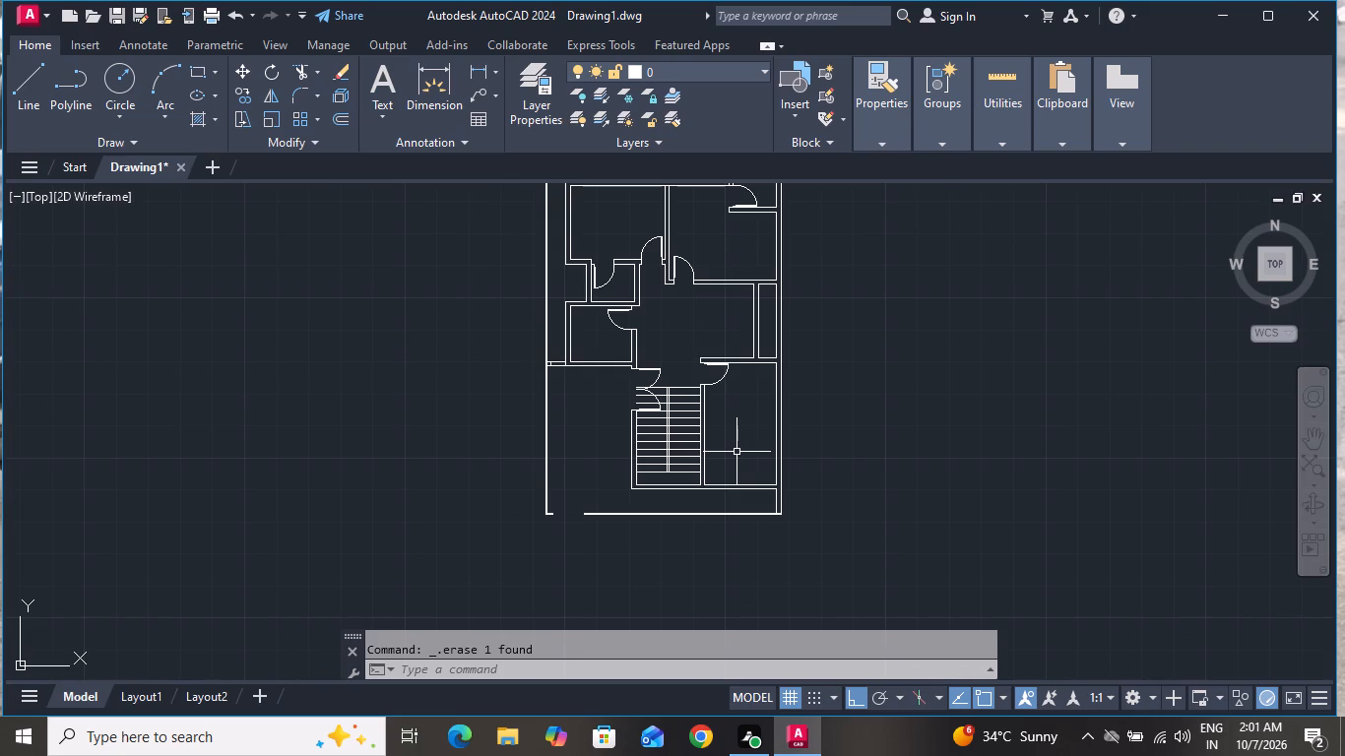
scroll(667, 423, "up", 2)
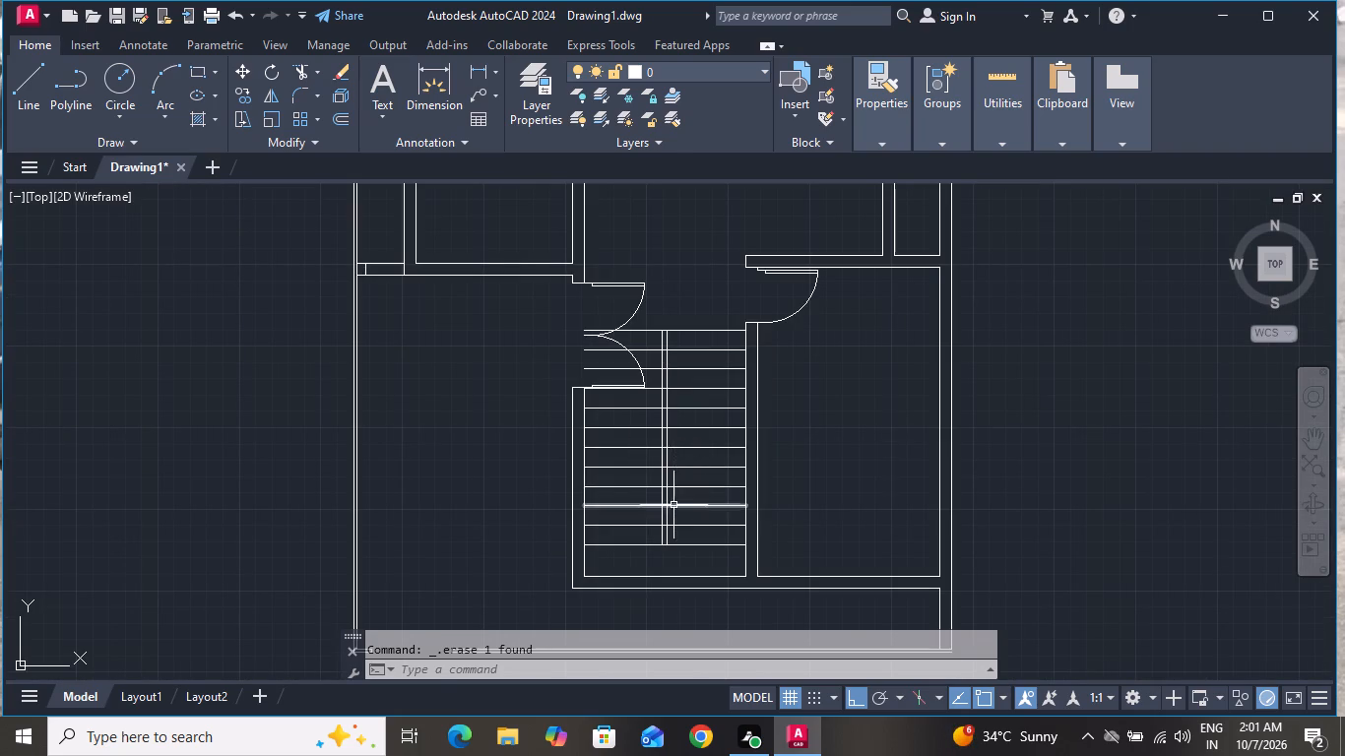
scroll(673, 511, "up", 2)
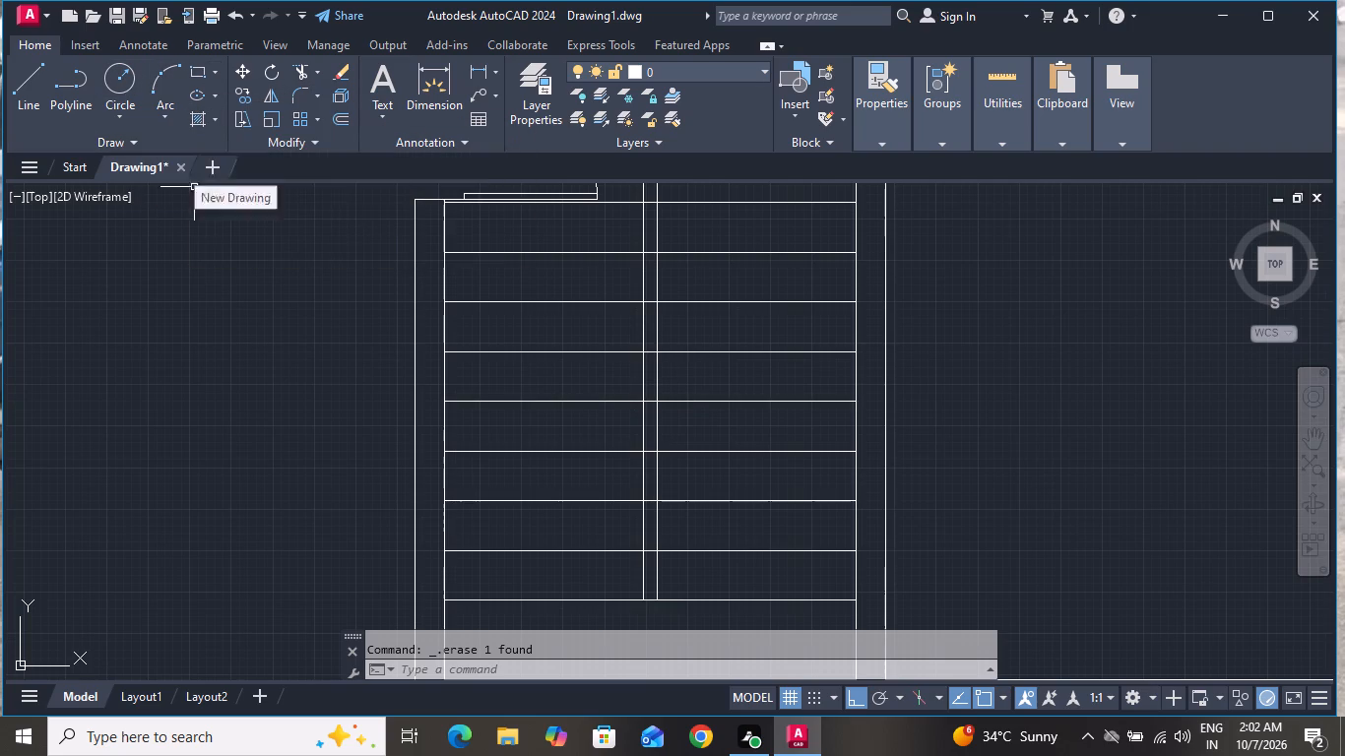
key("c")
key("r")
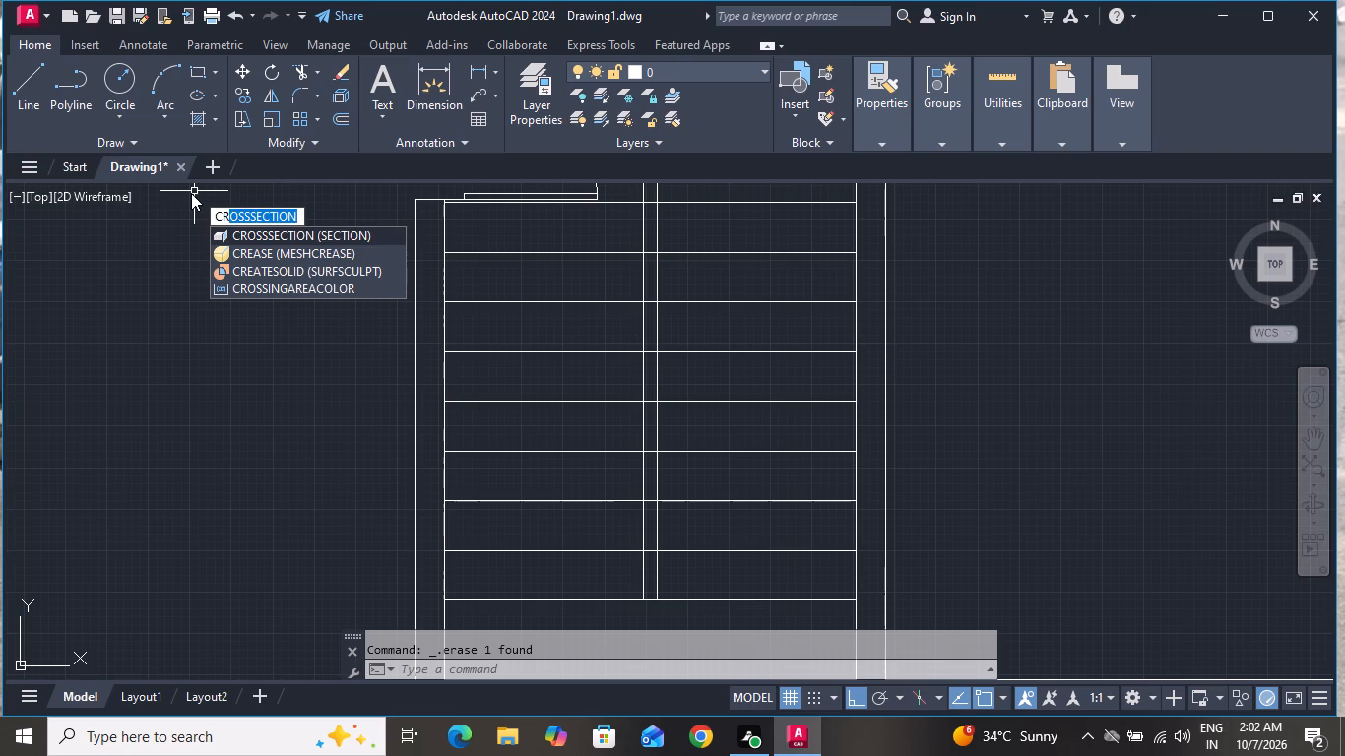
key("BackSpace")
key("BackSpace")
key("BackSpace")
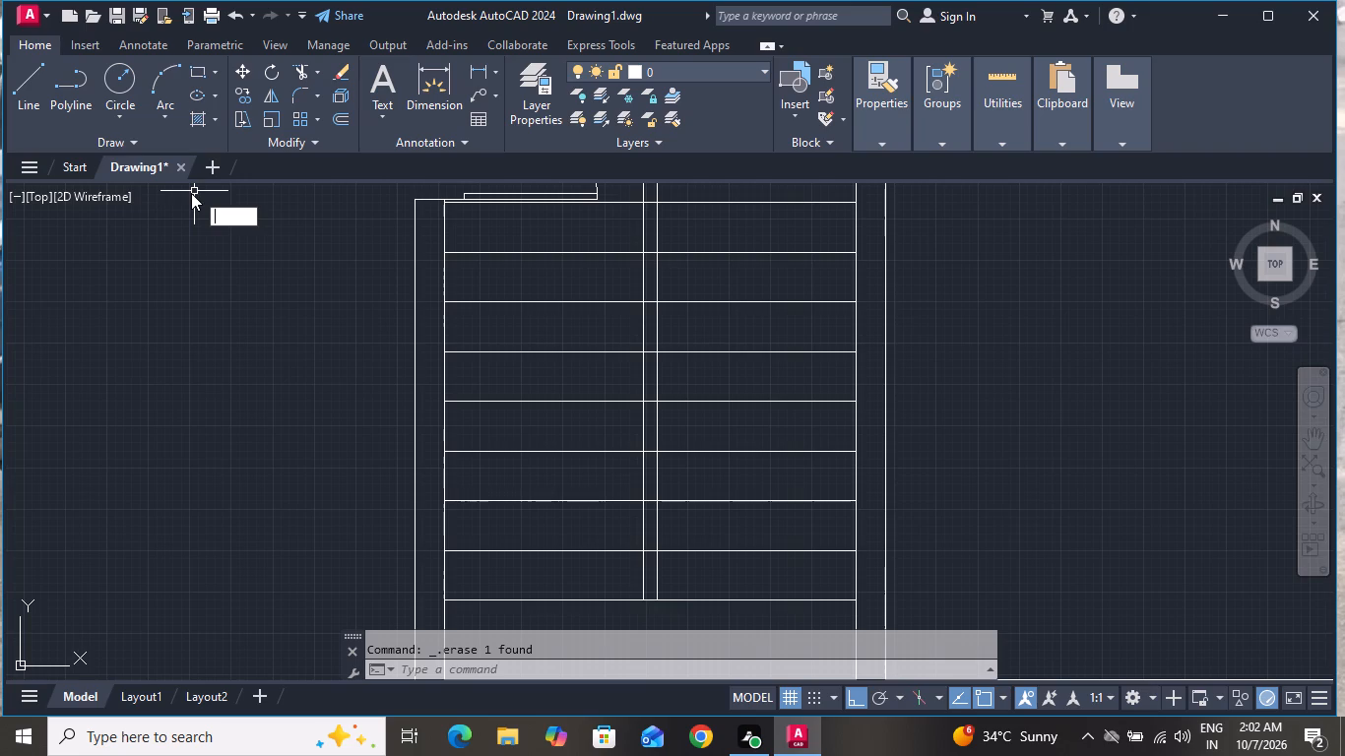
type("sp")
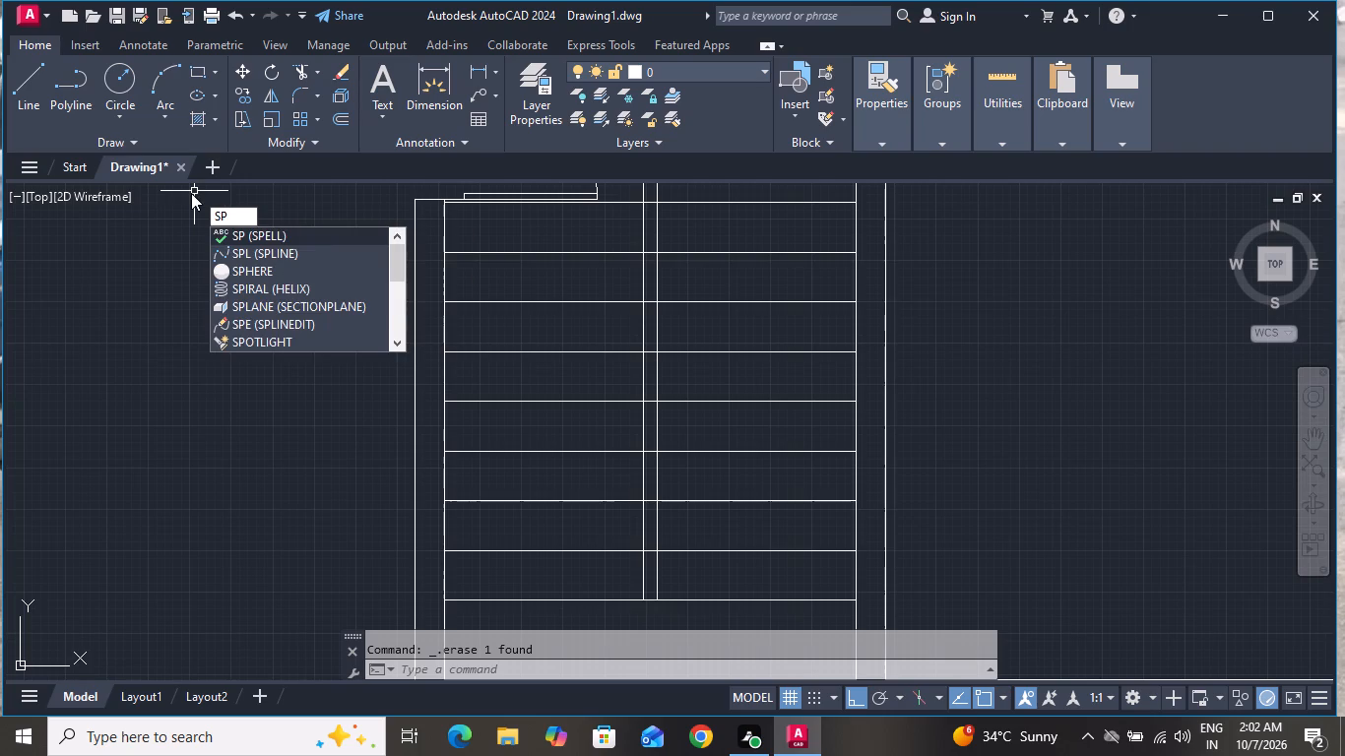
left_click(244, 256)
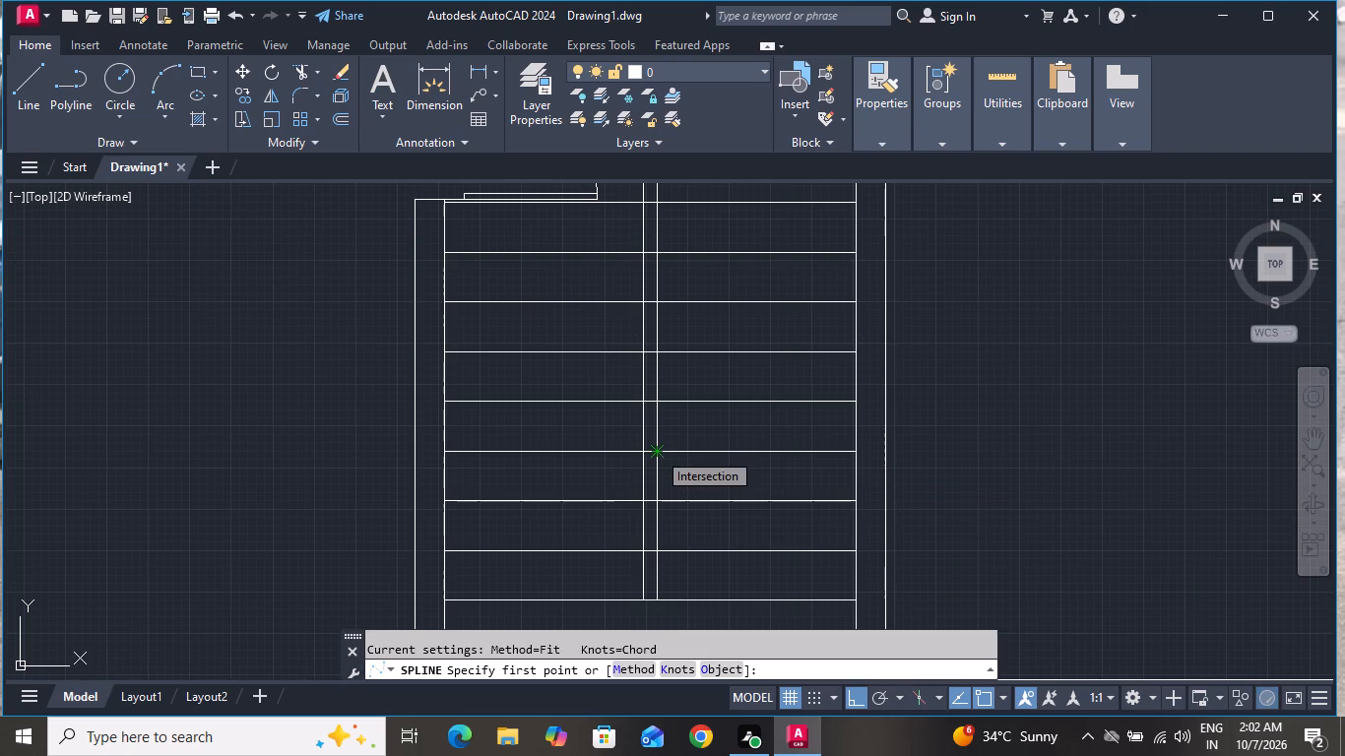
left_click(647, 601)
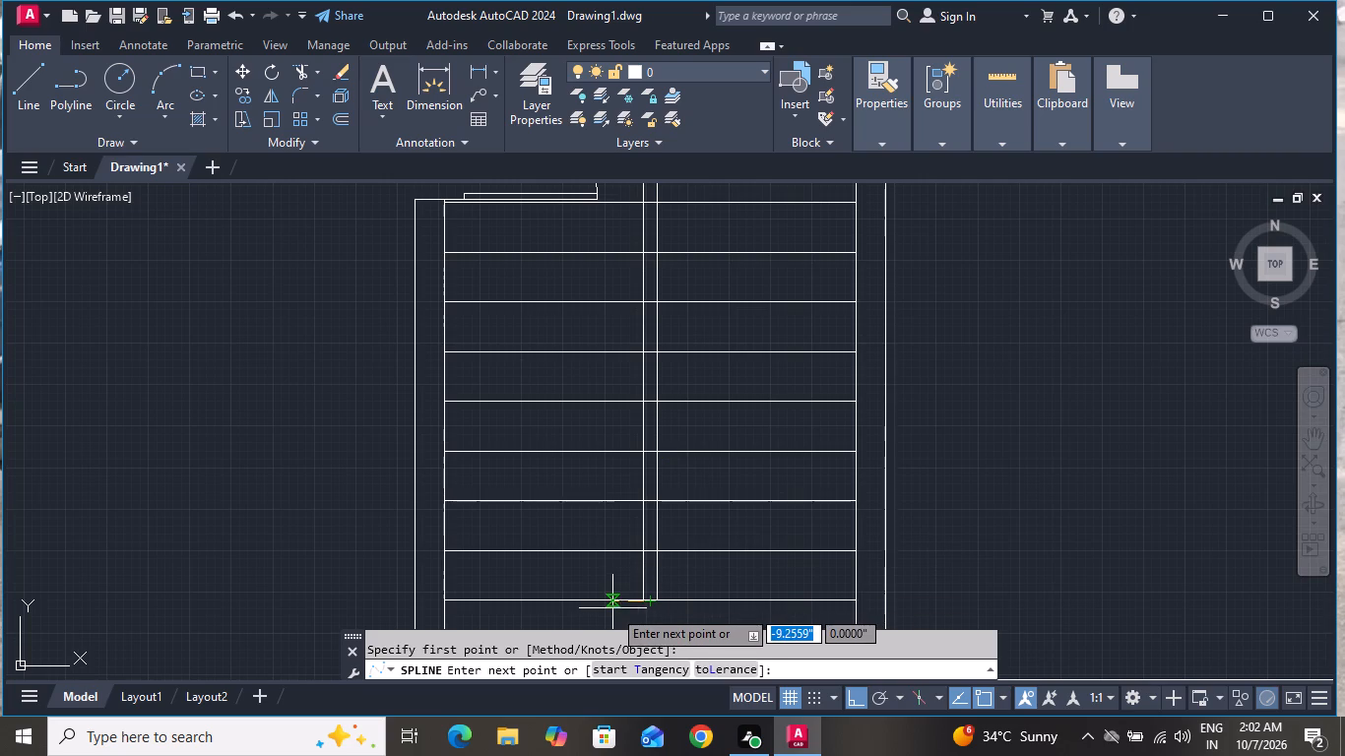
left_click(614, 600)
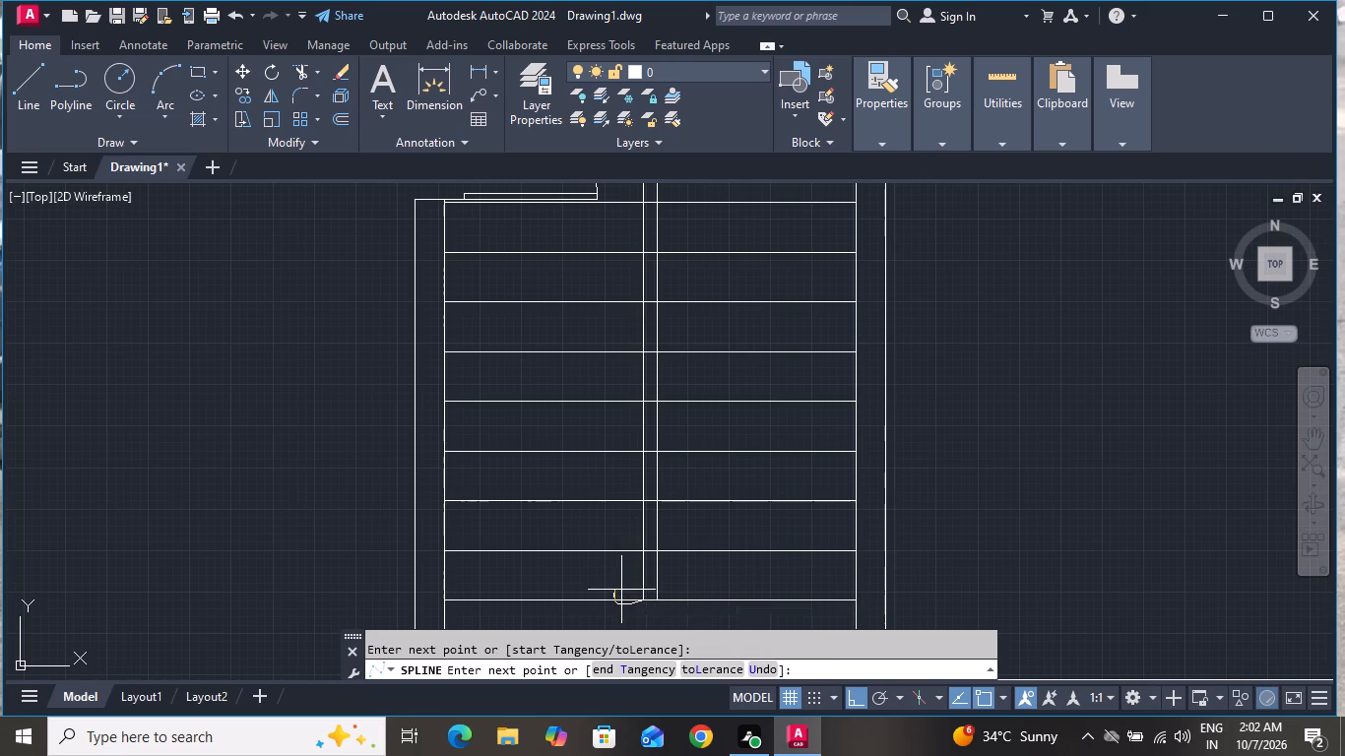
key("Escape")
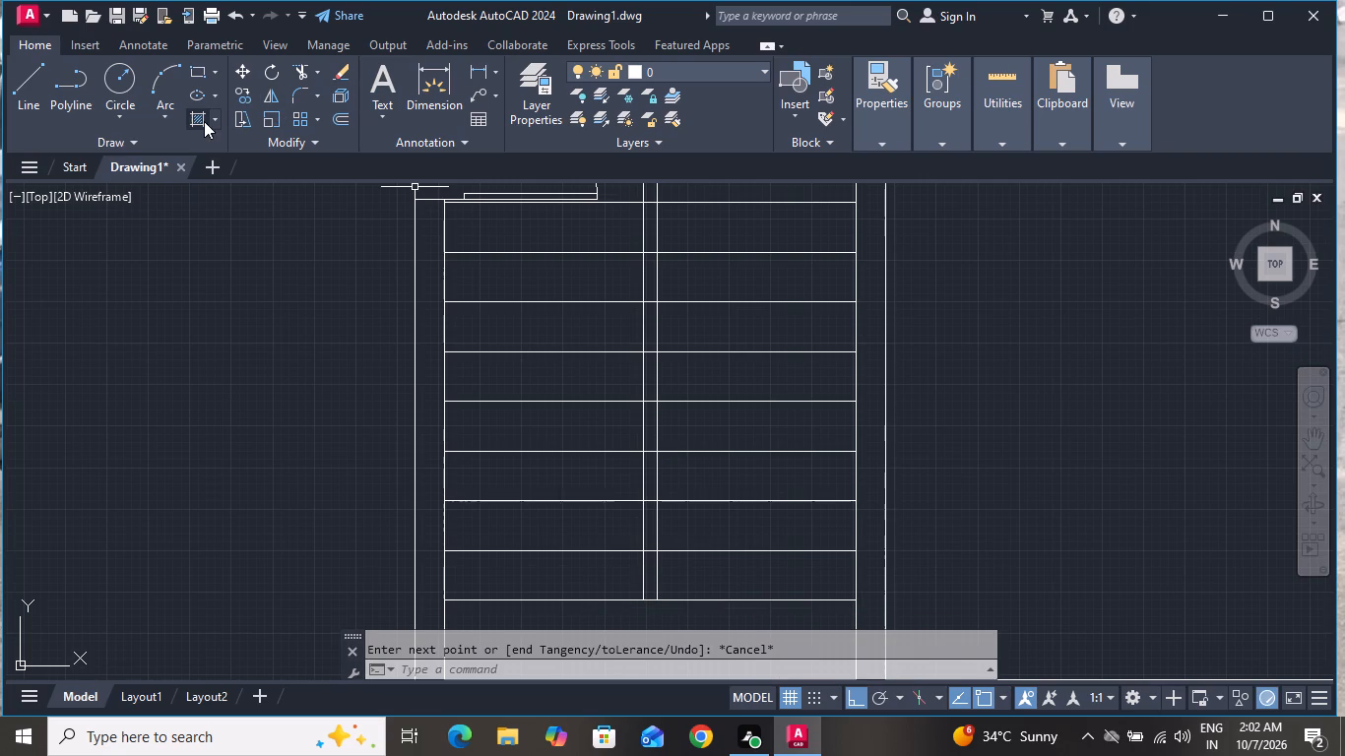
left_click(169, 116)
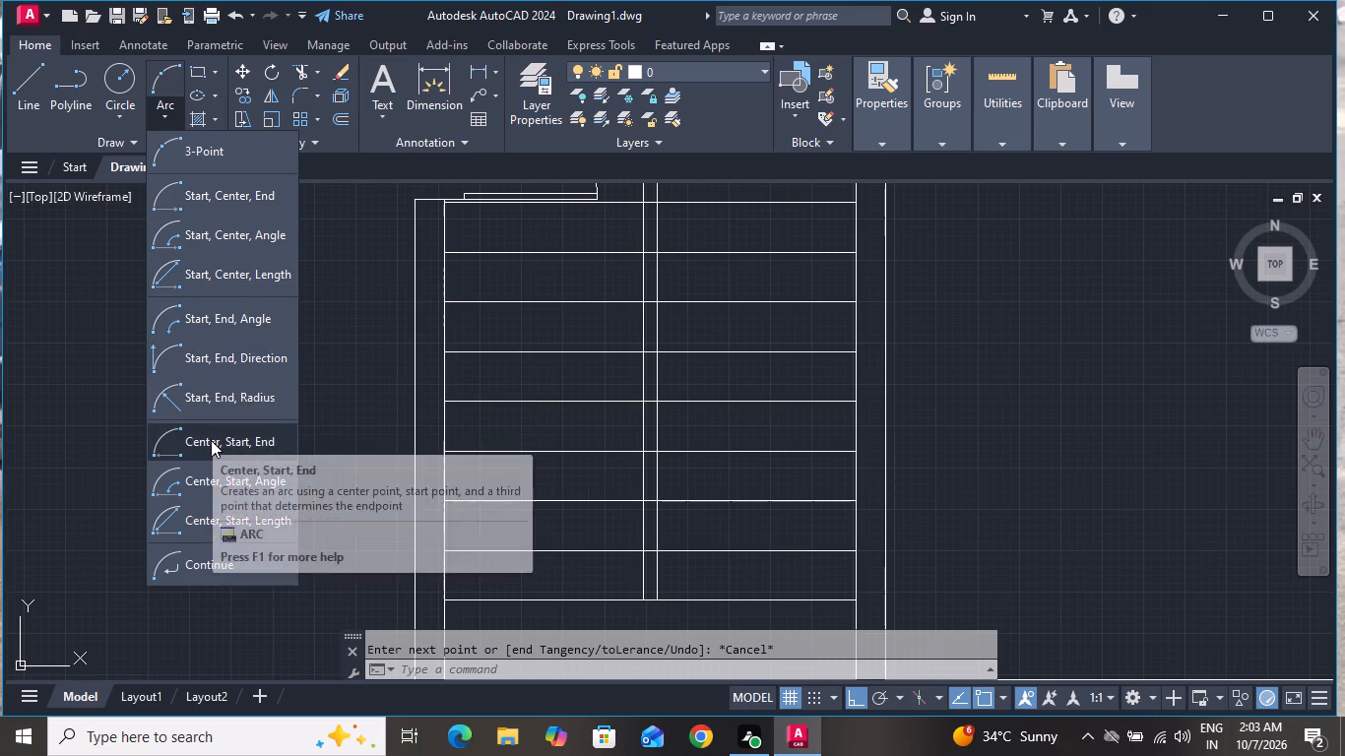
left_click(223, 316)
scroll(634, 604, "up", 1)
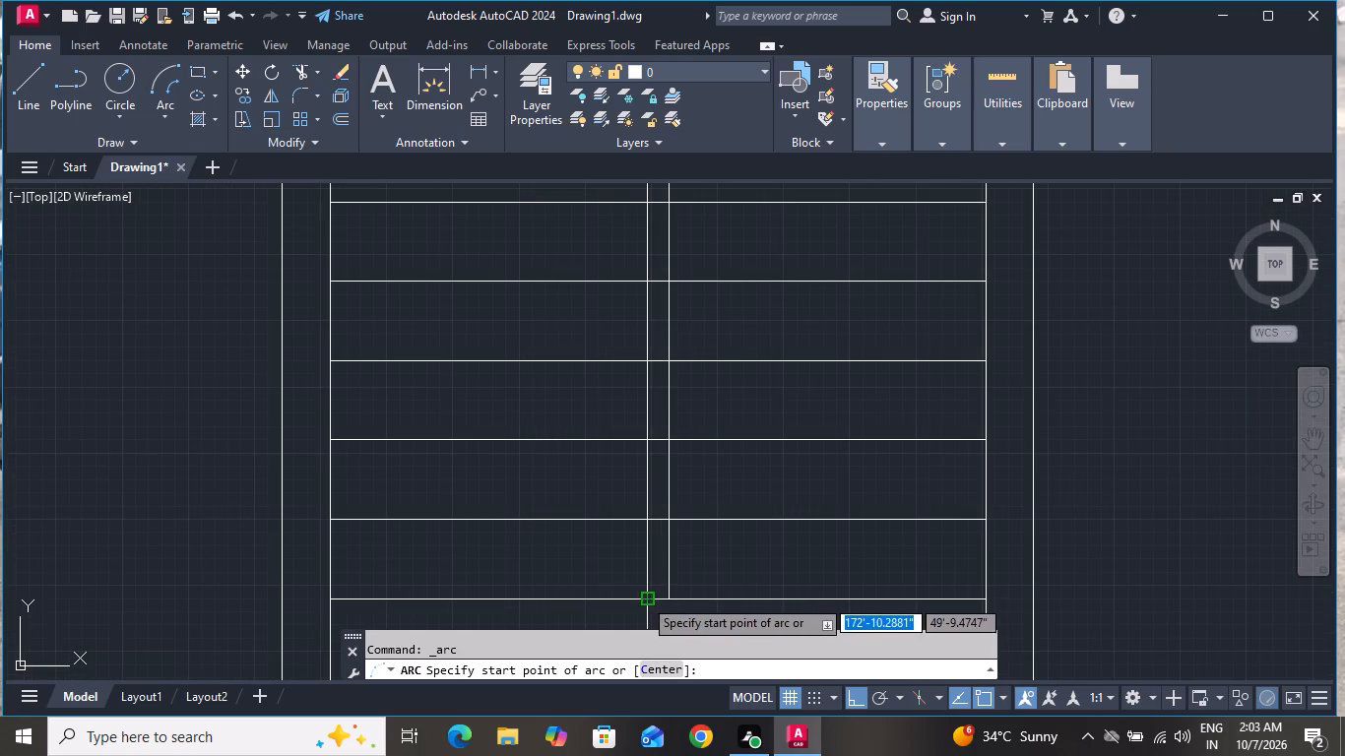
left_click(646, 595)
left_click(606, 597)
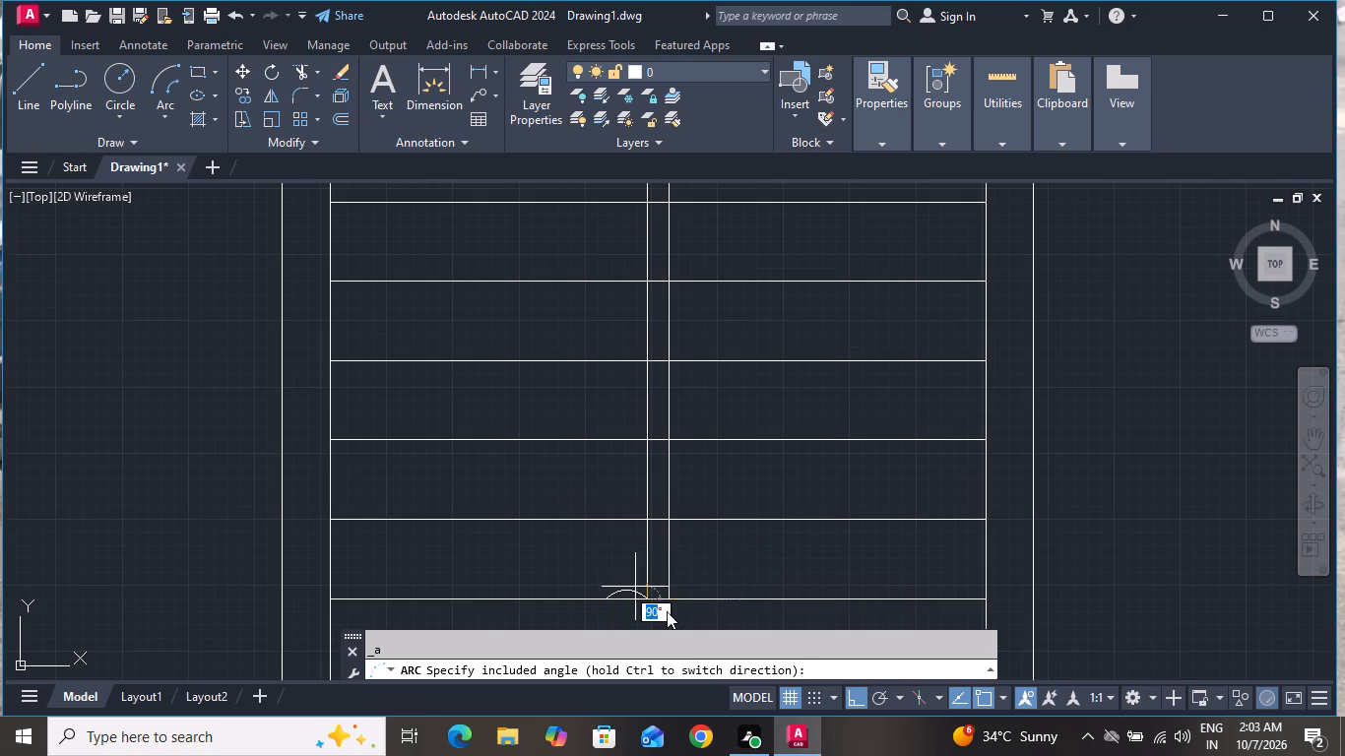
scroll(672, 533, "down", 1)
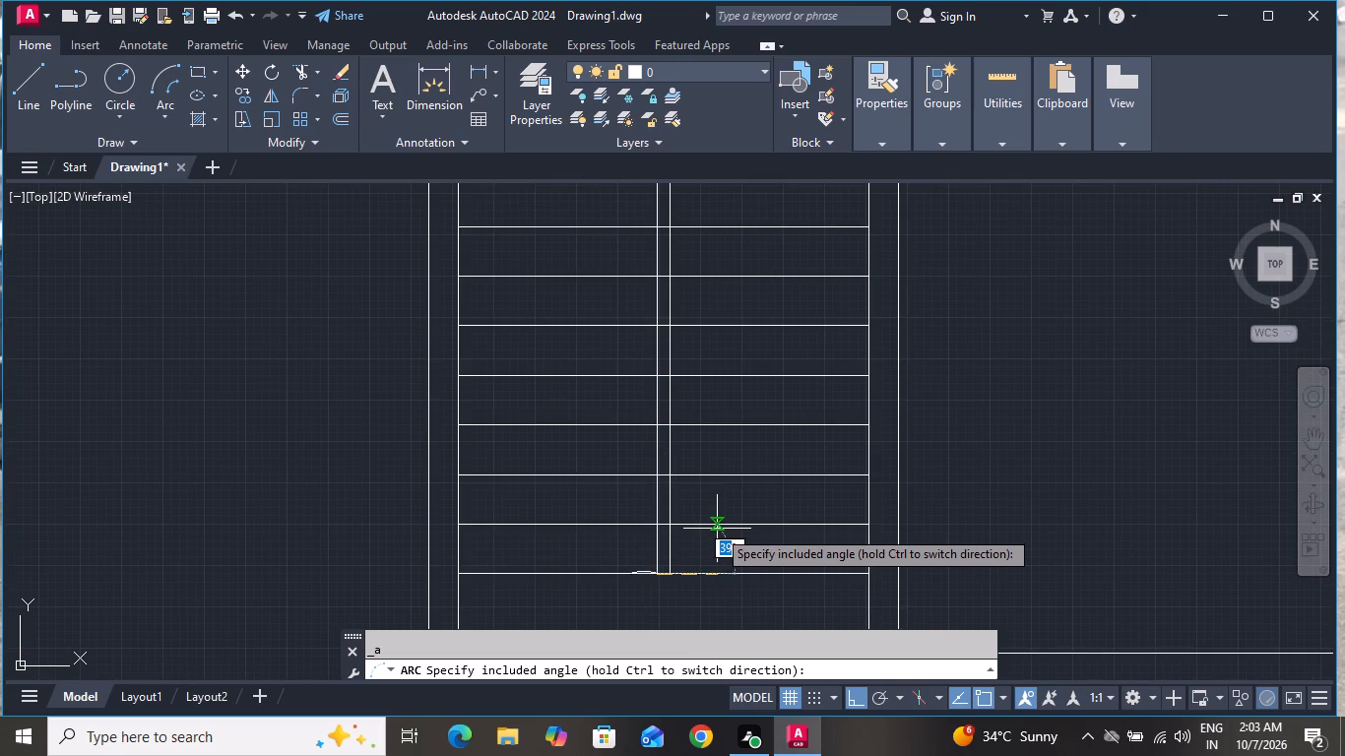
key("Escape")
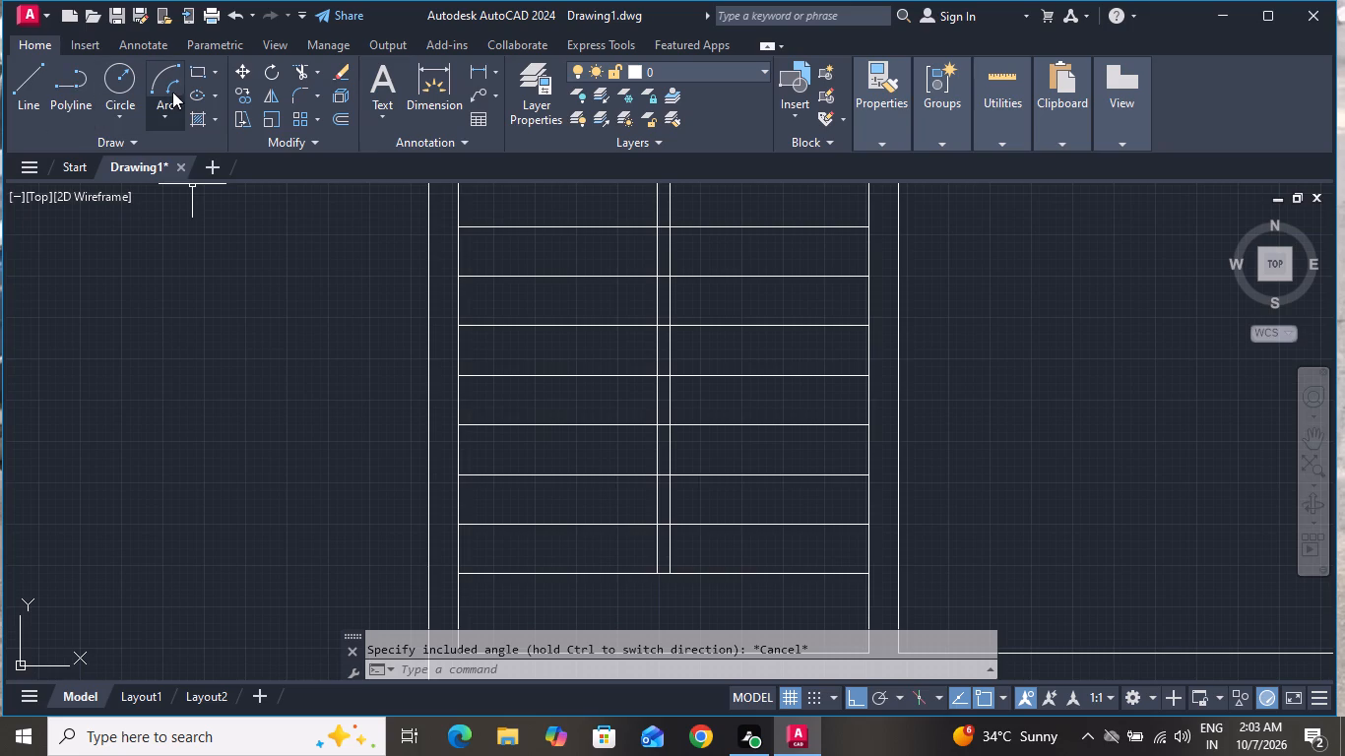
Draw a shallow downward-bulging start-end-angle arc about 7" wide along the lowest tread, ending at the central pair's left line.
left_click(165, 77)
scroll(638, 587, "up", 1)
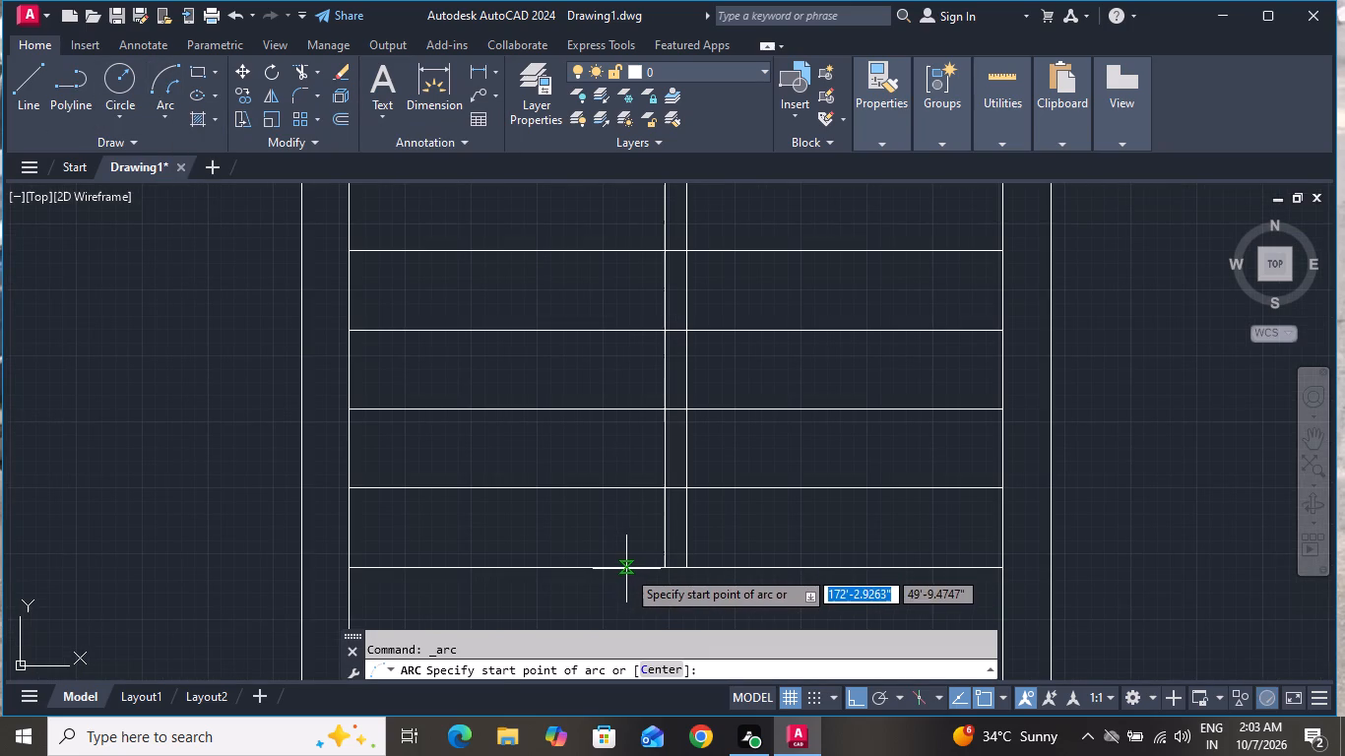
left_click(626, 569)
left_click(664, 569)
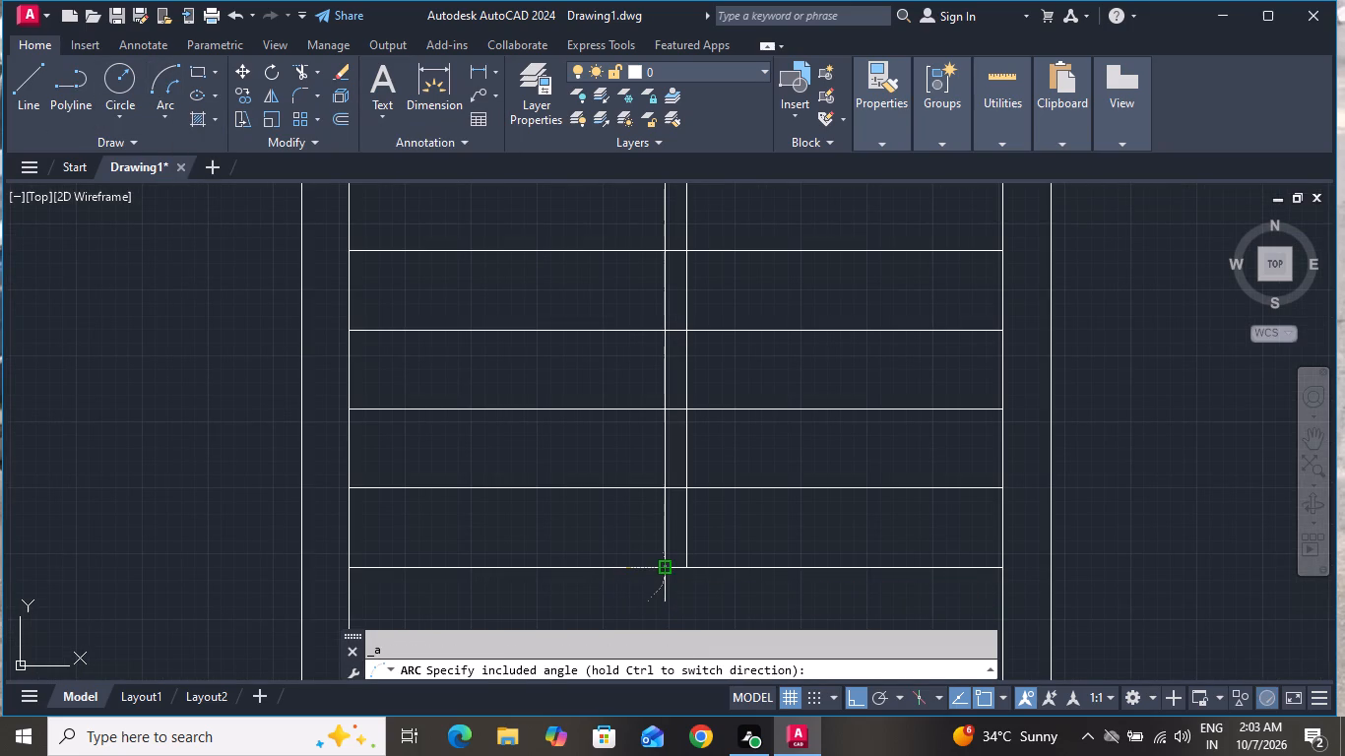
left_click(663, 504)
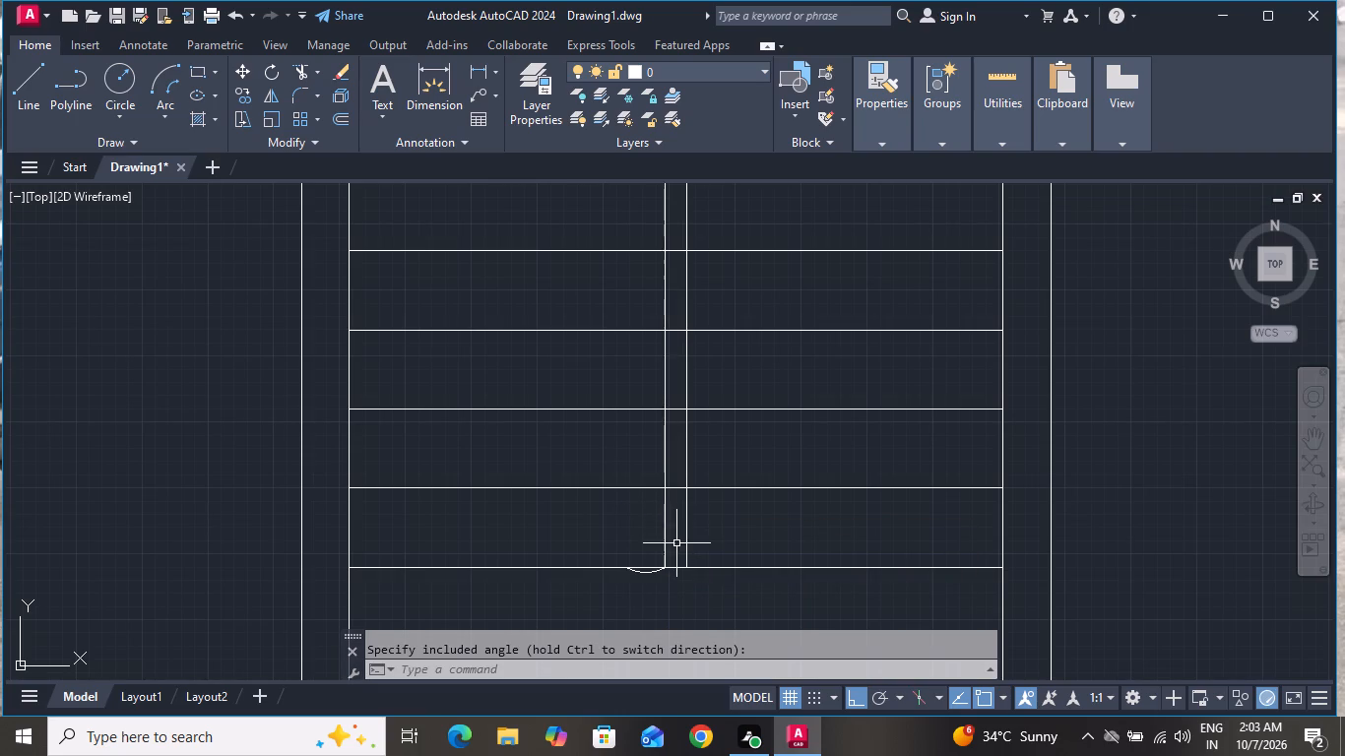
Draw a vertical line from the small arc's left end up to the seventh tread above the lowest, about 8'-9" long.
left_click(18, 80)
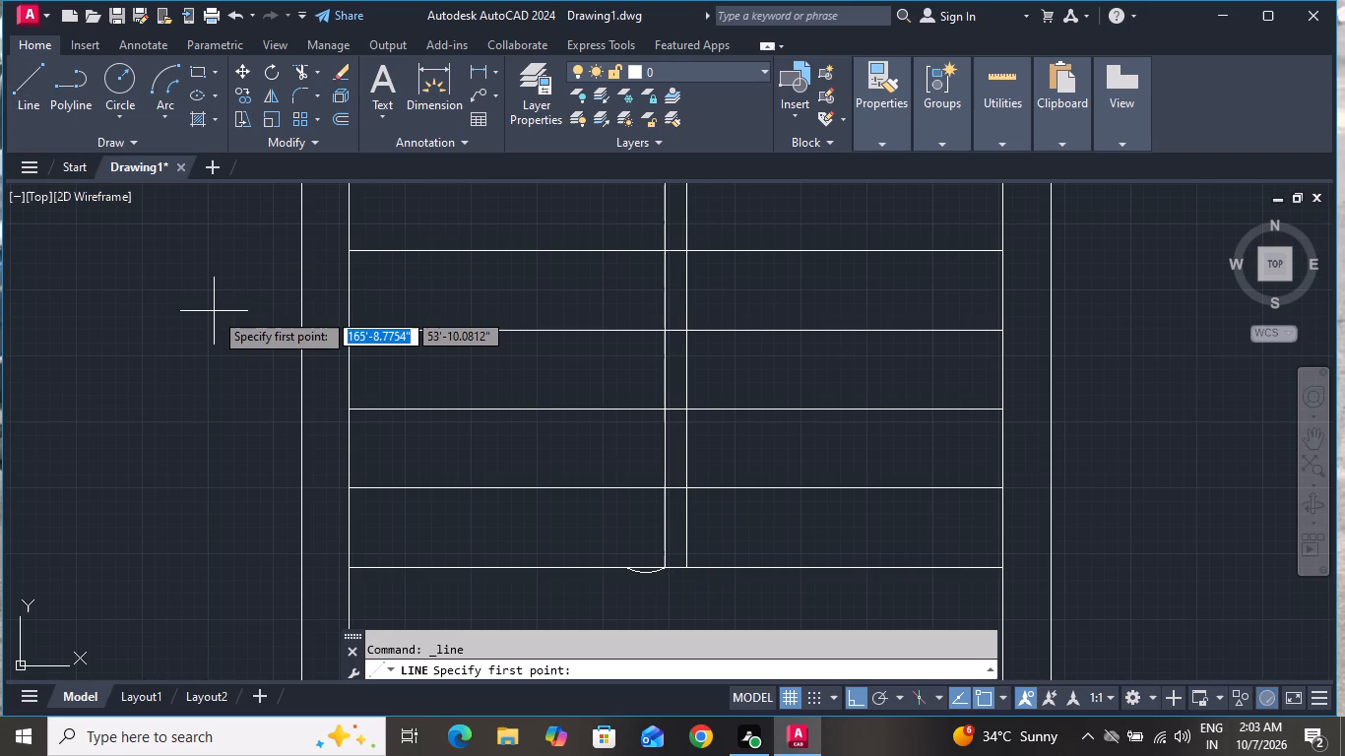
scroll(698, 566, "down", 1)
scroll(698, 566, "up", 1)
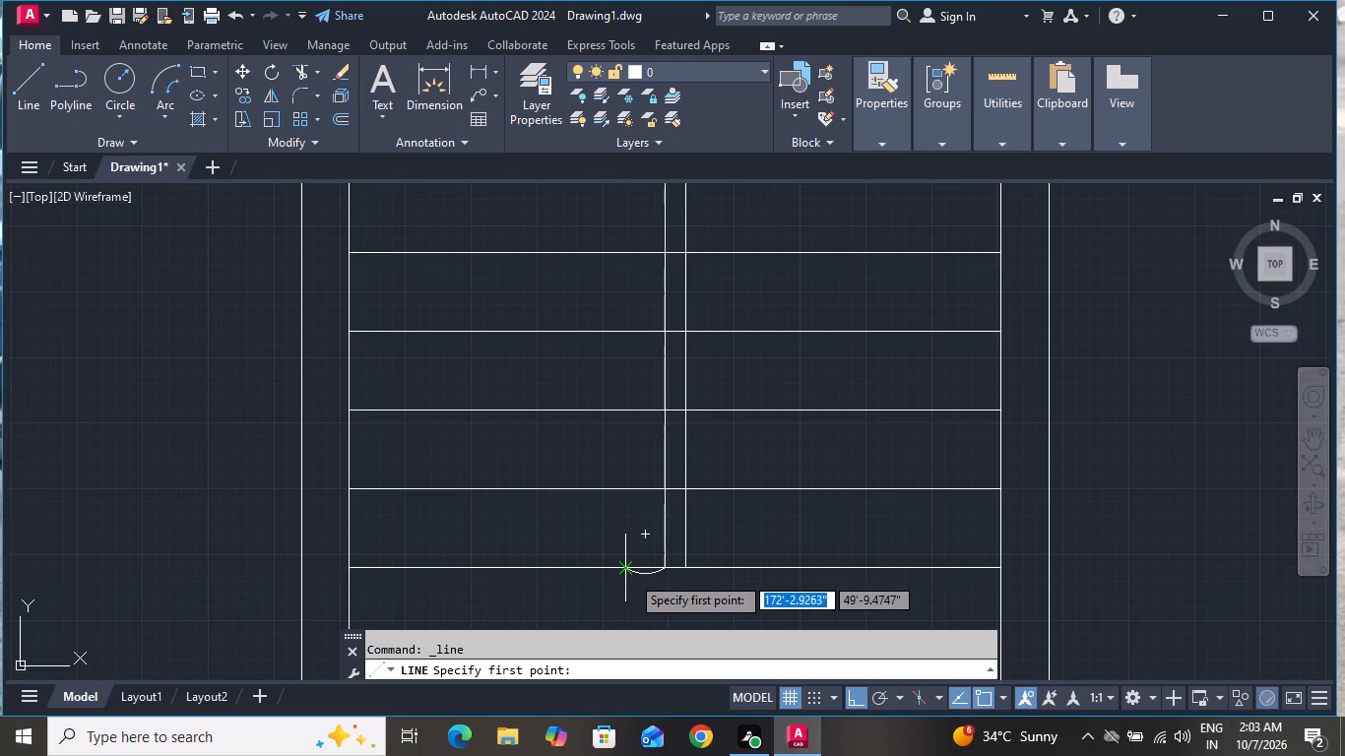
left_click(630, 575)
scroll(658, 385, "down", 1)
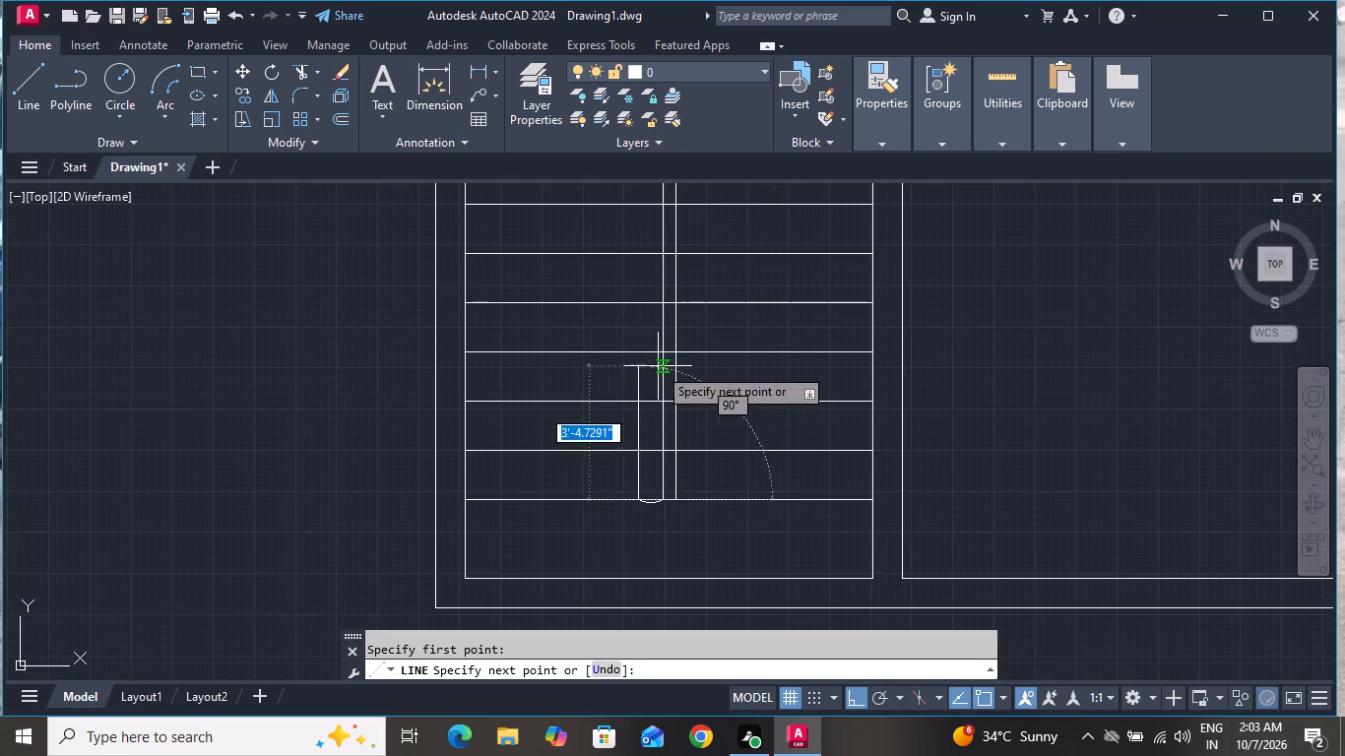
scroll(657, 369, "down", 3)
scroll(641, 329, "up", 3)
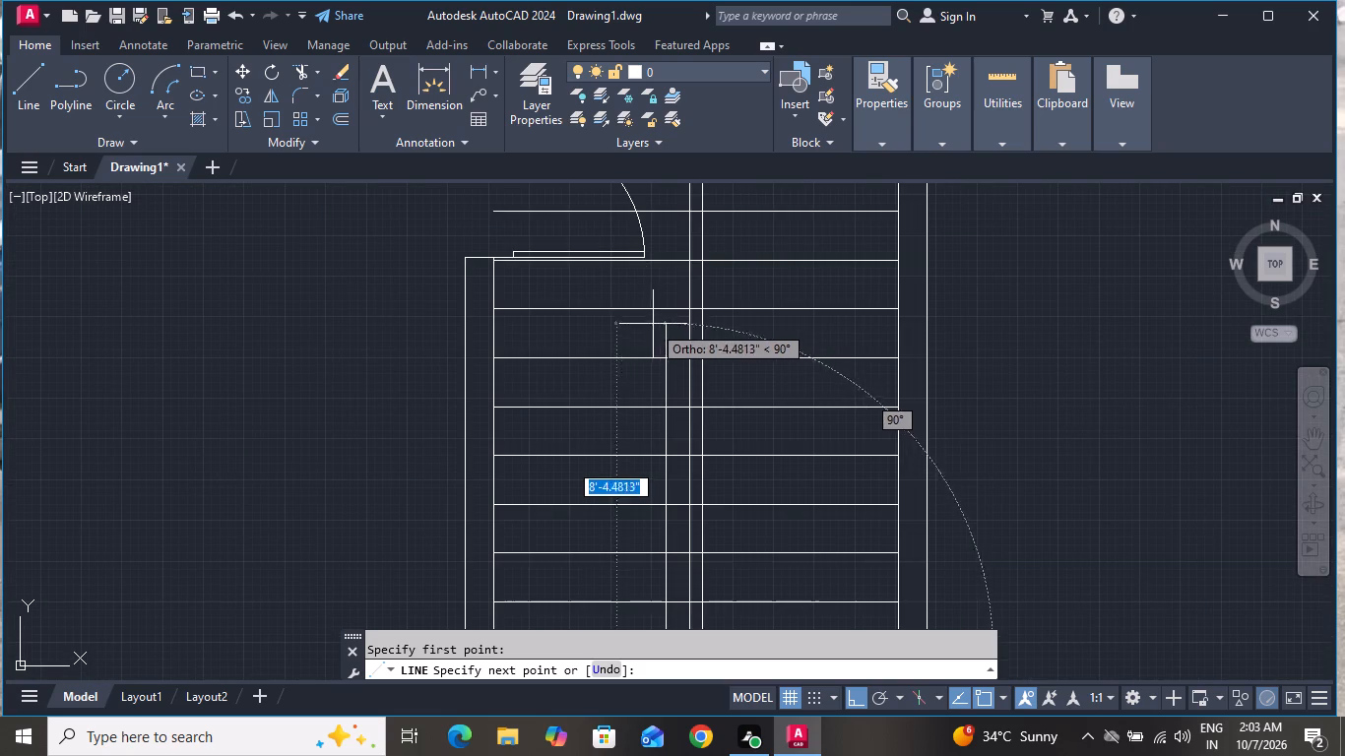
left_click(663, 306)
right_click(663, 306)
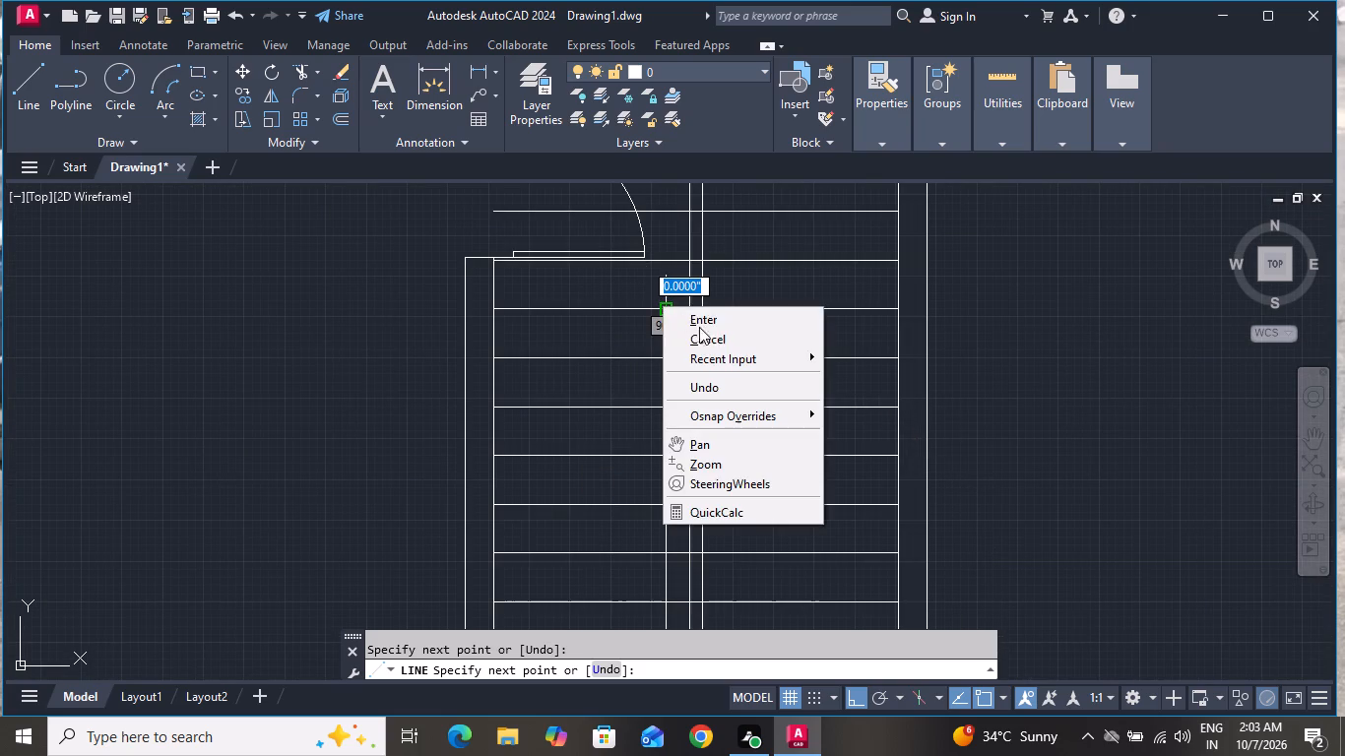
left_click(706, 335)
Offset the new vertical line beside the stair's central pair by 2" to both its left and right sides.
key("o")
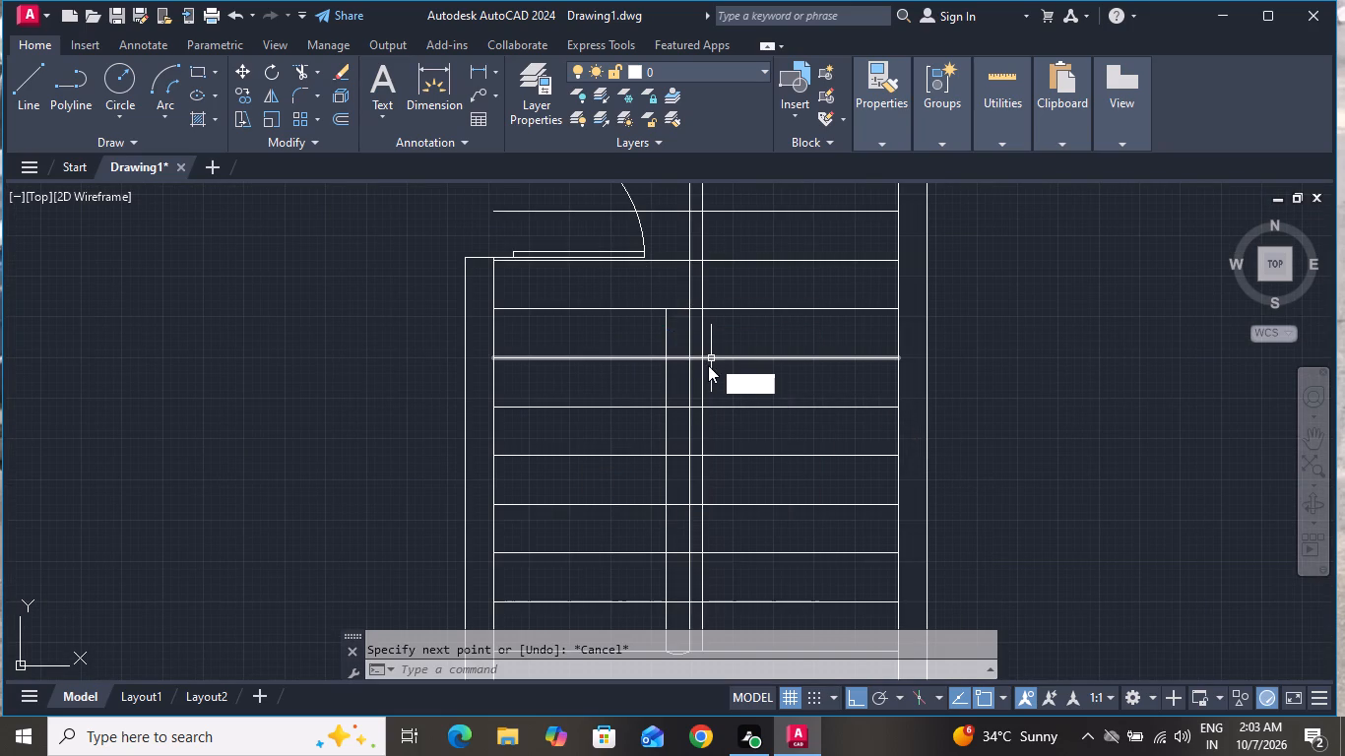
key("space")
key("2")
key("shift+quotedbl")
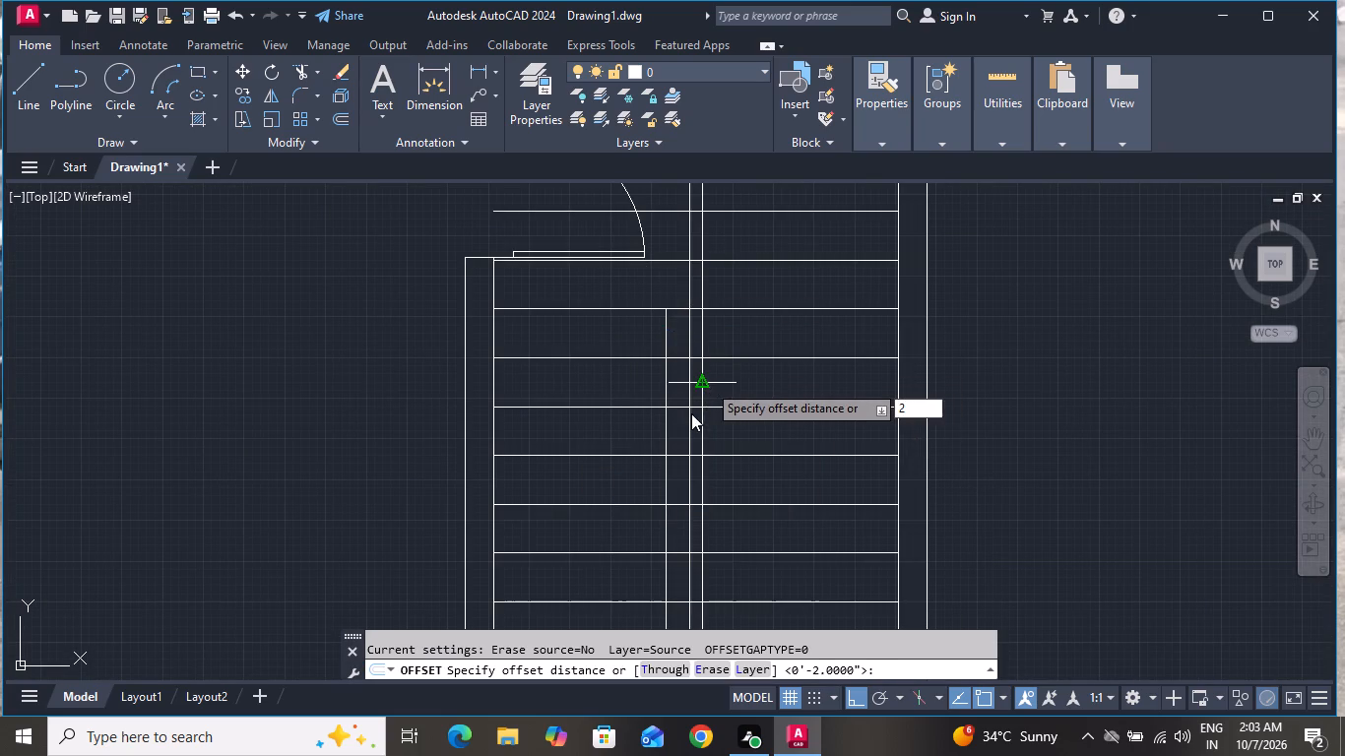
key("Return")
left_click(666, 381)
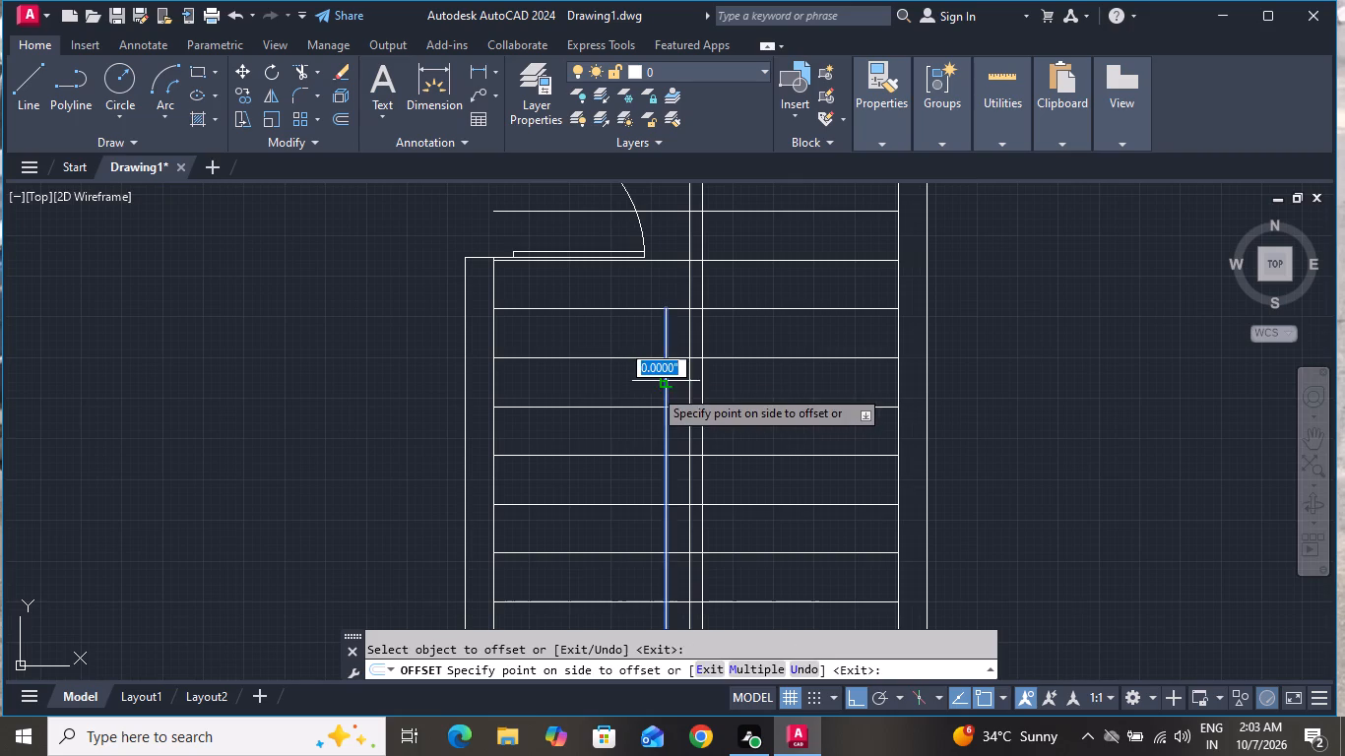
left_click(645, 392)
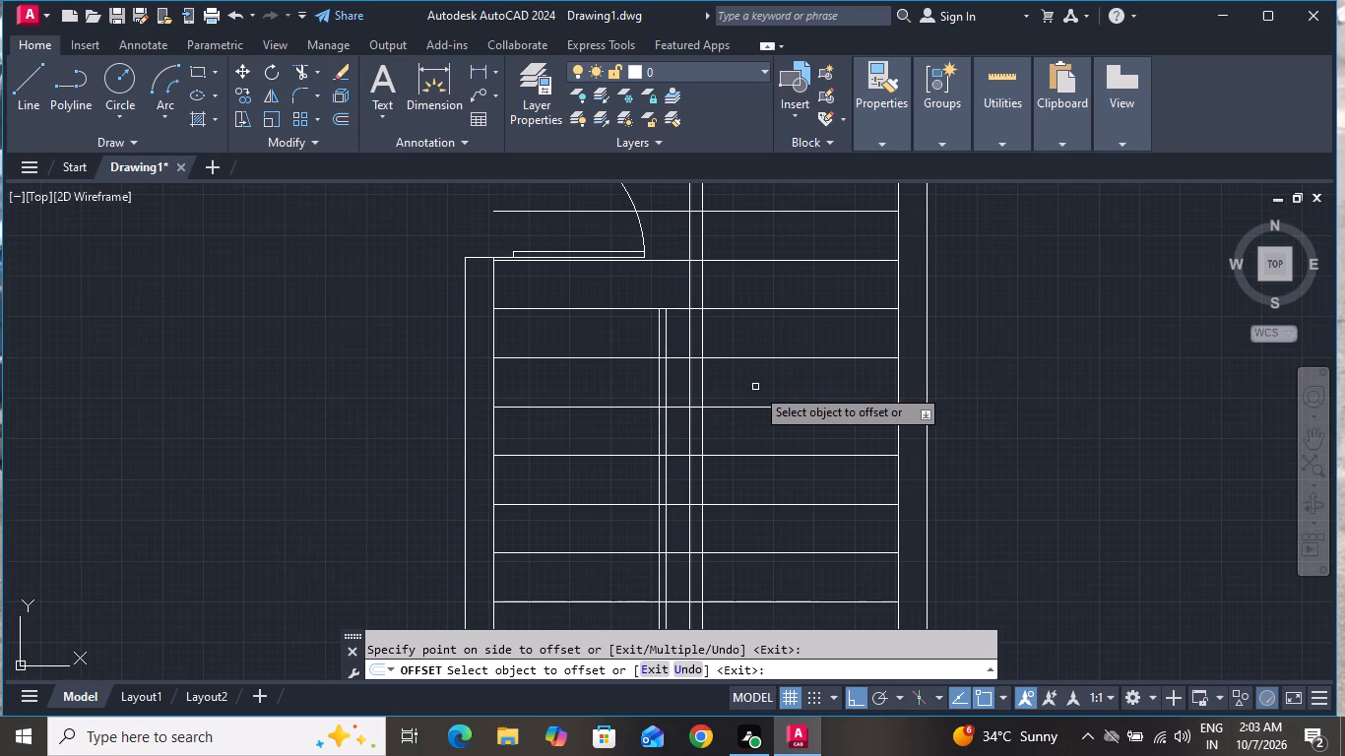
scroll(660, 389, "up", 1)
left_click(665, 386)
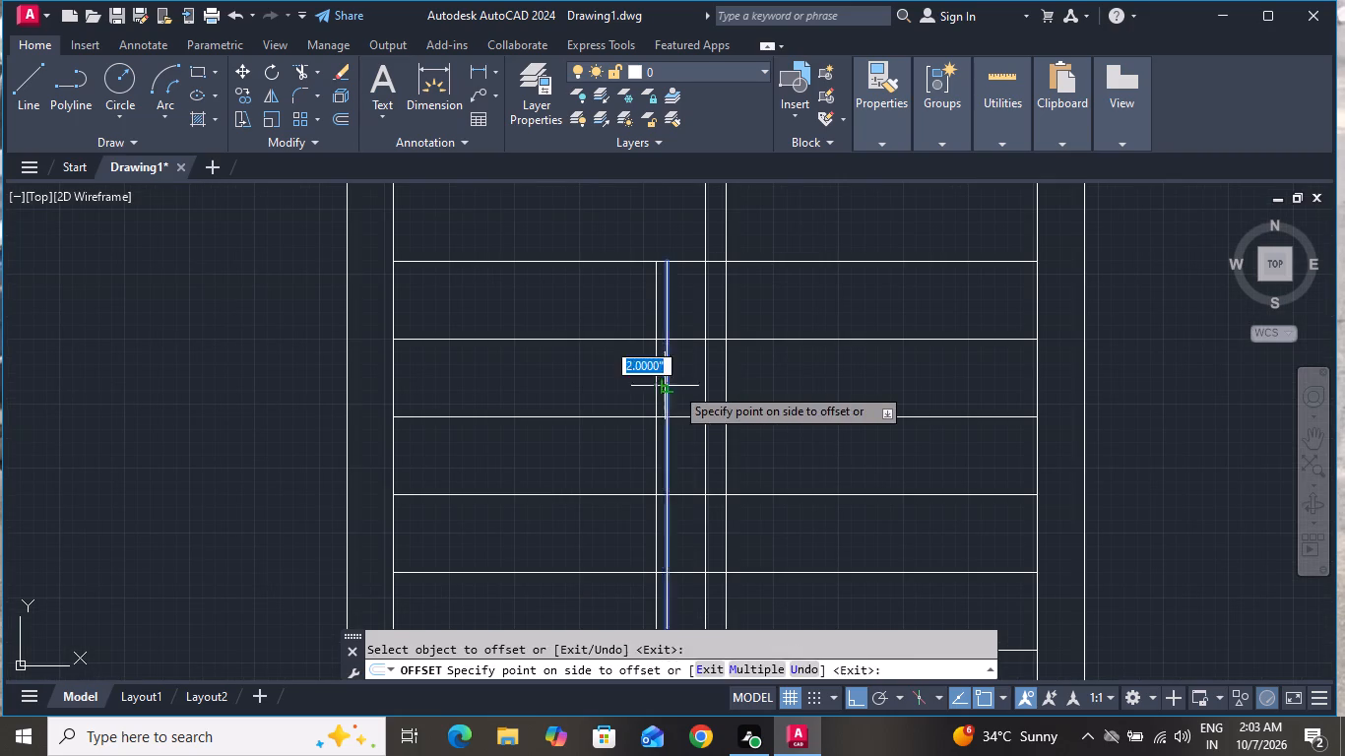
left_click(685, 386)
right_click(690, 385)
left_click(736, 412)
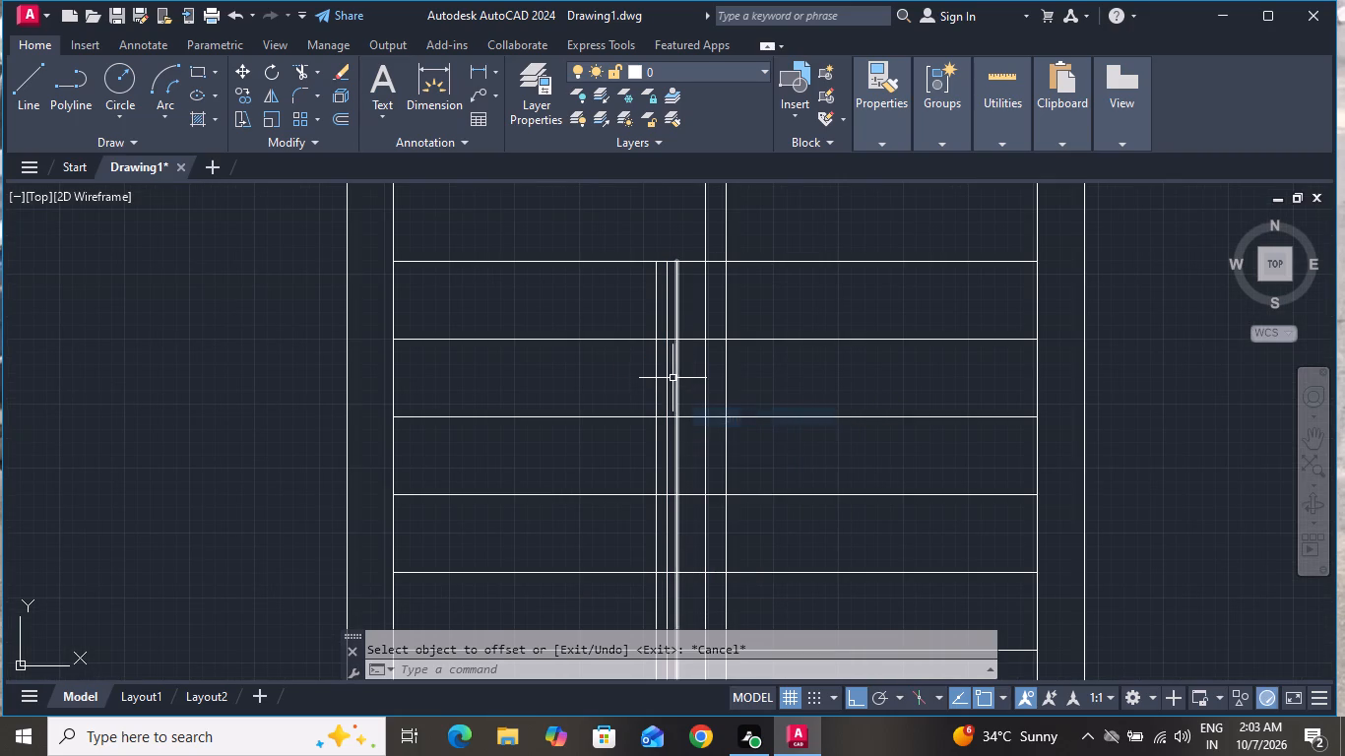
Erase the source line between the two new 2" offset lines.
left_click(666, 384)
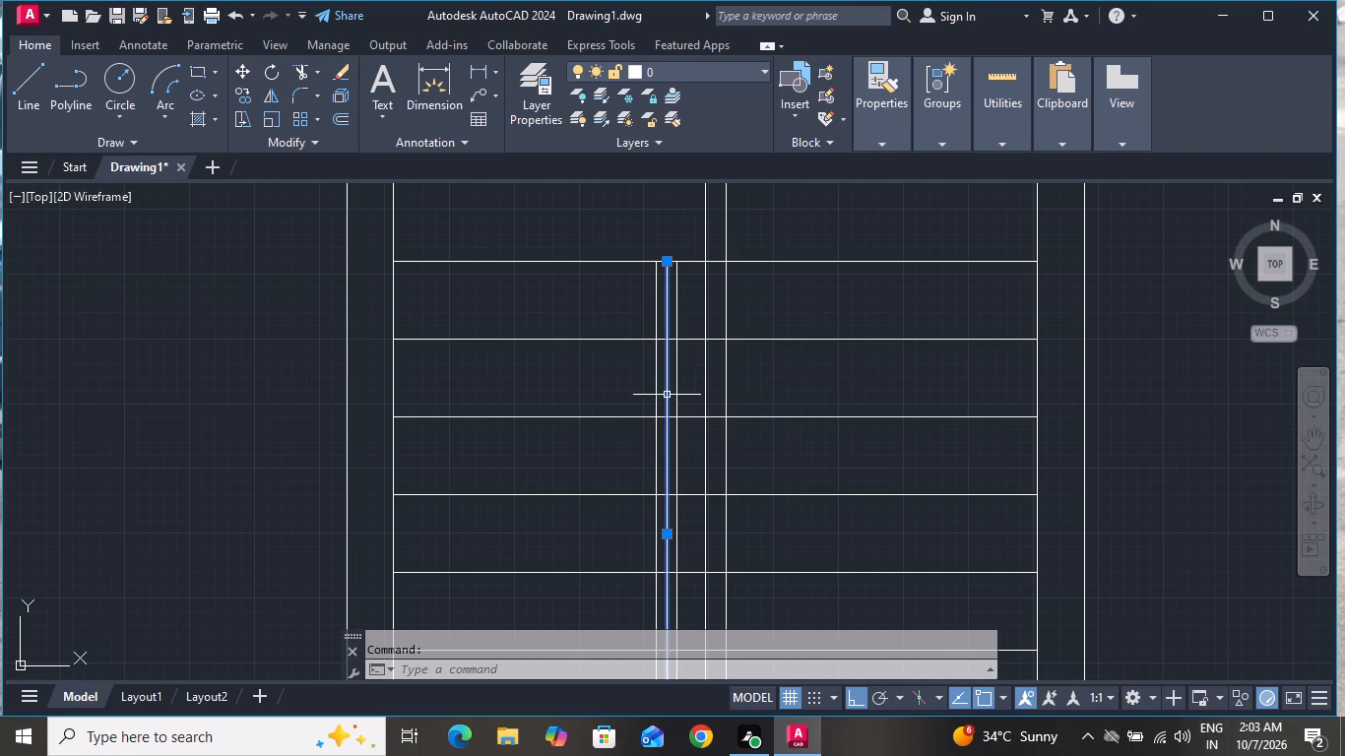
key("Delete")
Trim the tread lines out of the gap between the left and right rail pairs, from the left pair's top downward.
scroll(672, 398, "down", 1)
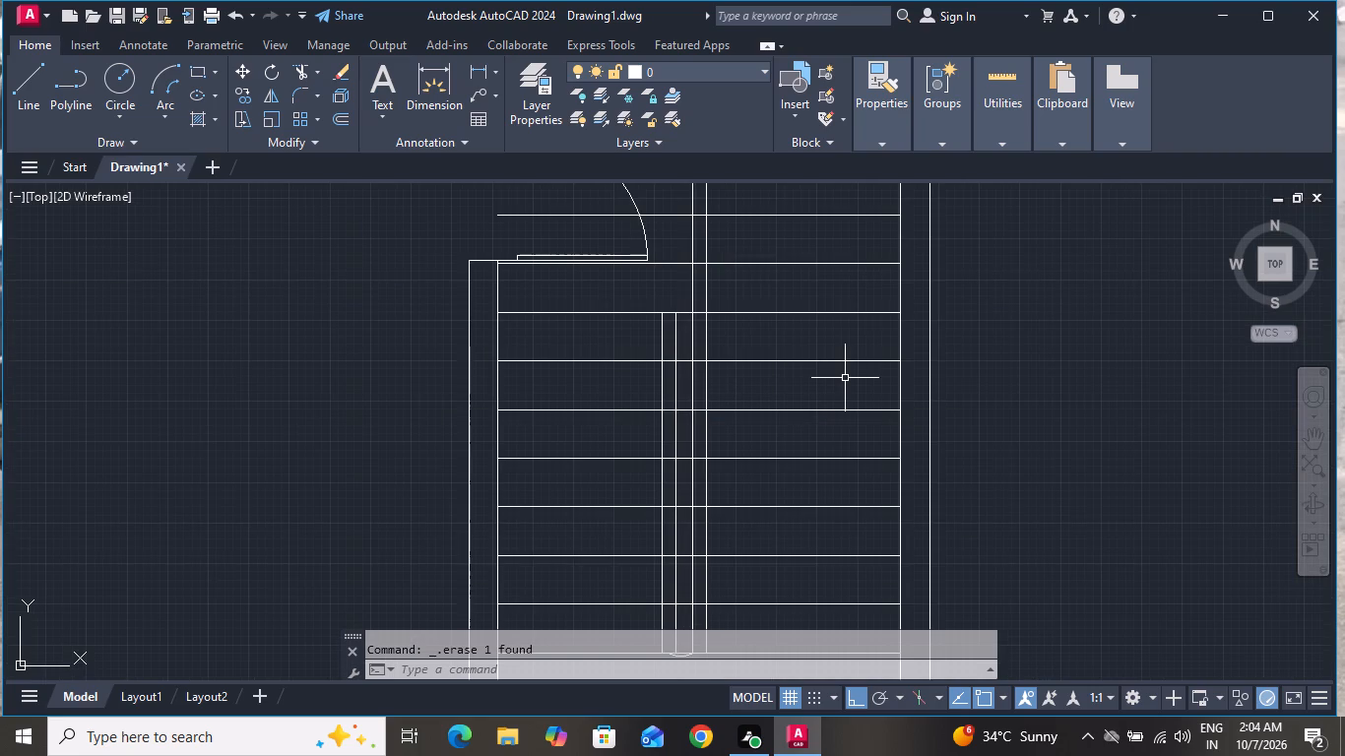
type("tr")
key("space")
key("space")
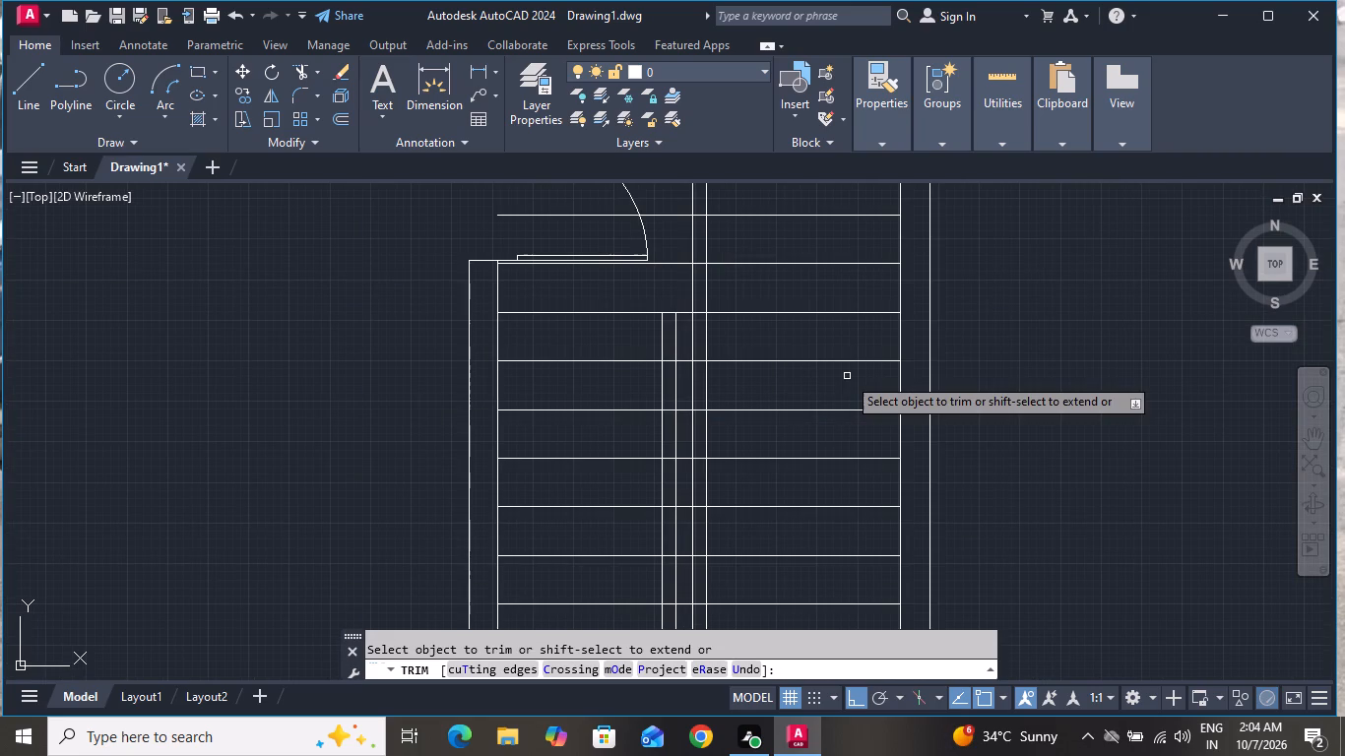
scroll(693, 332, "up", 3)
left_click(635, 220)
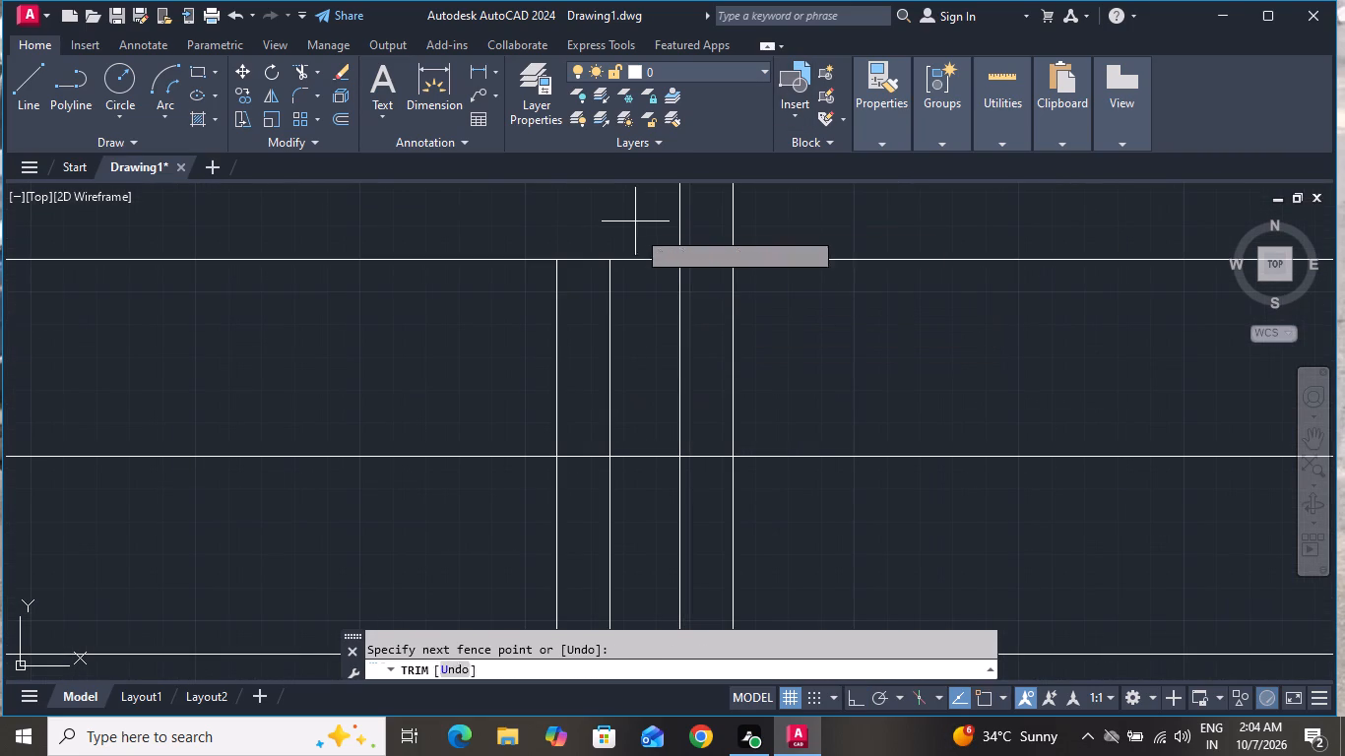
scroll(661, 421, "down", 3)
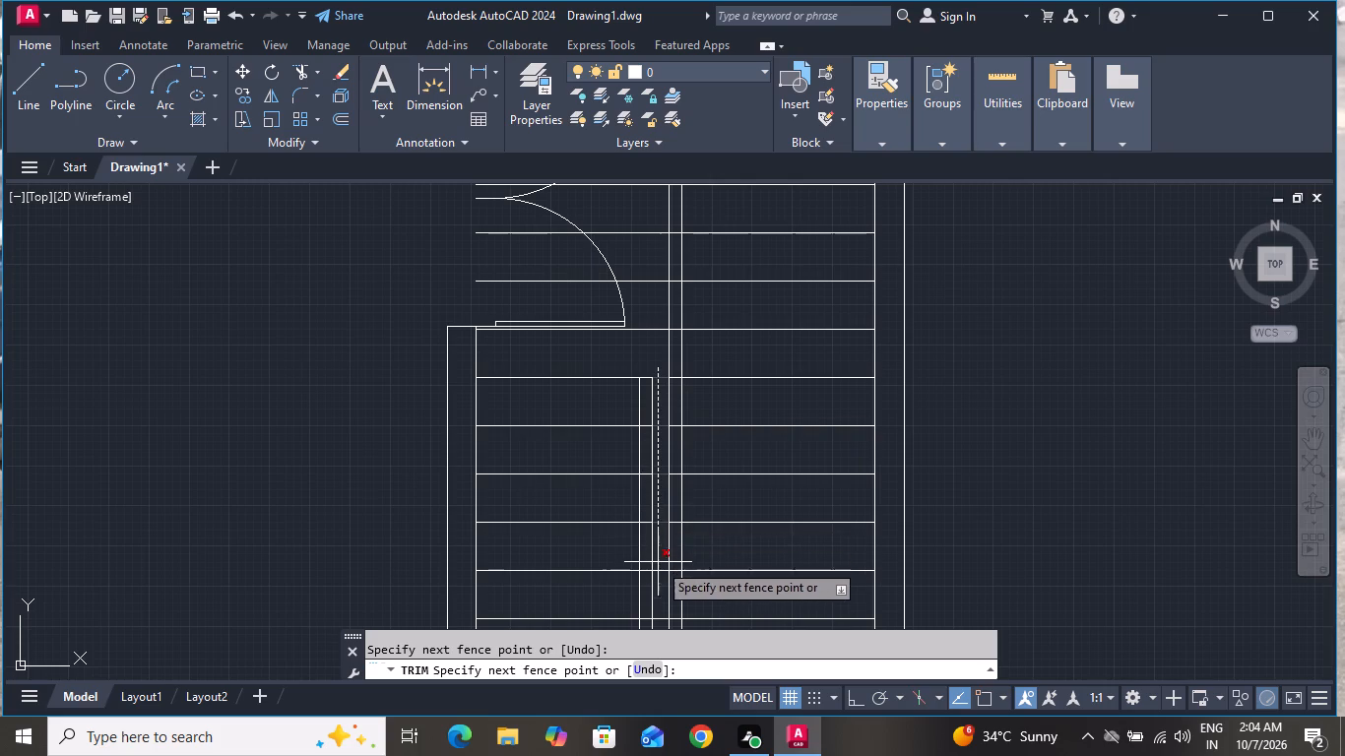
scroll(674, 543, "down", 3)
scroll(669, 570, "up", 3)
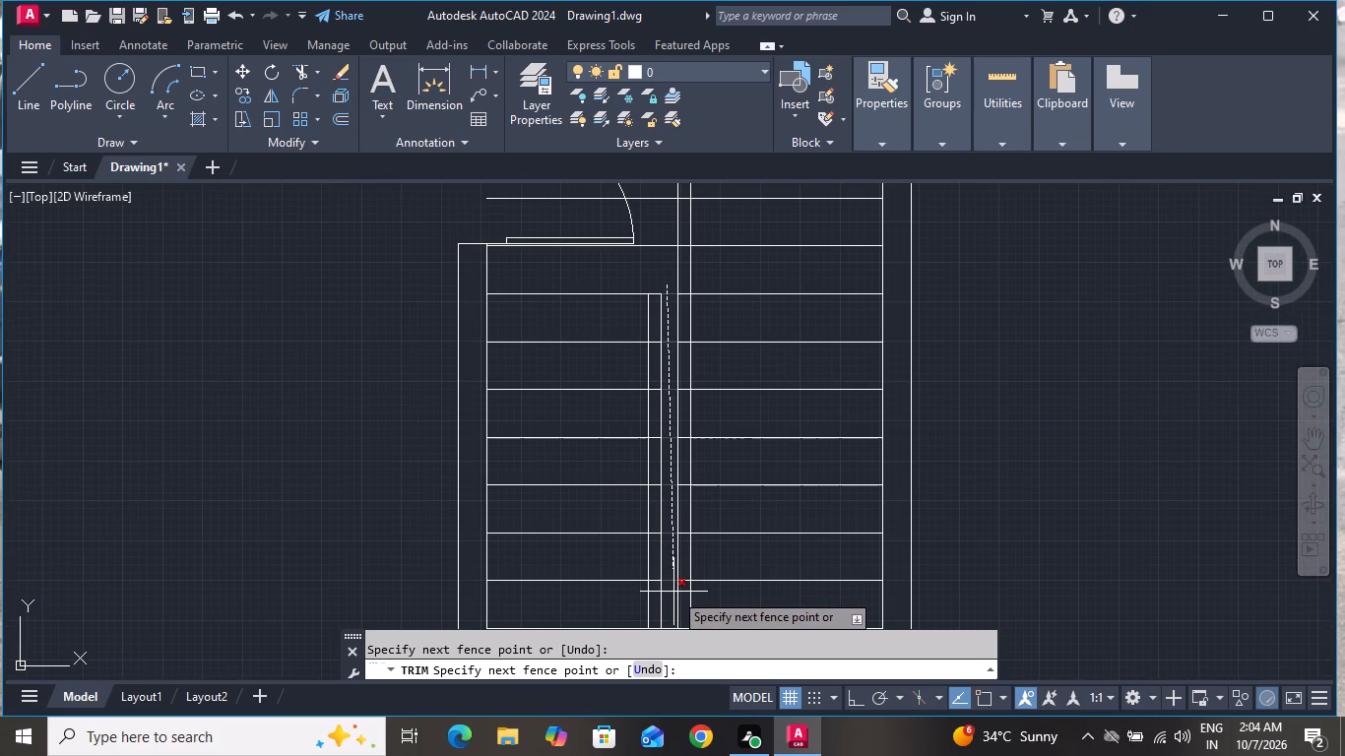
left_click(671, 593)
Trim the four treads just above the lowest tread where they cross inside the right and left rail pairs.
scroll(690, 594, "up", 3)
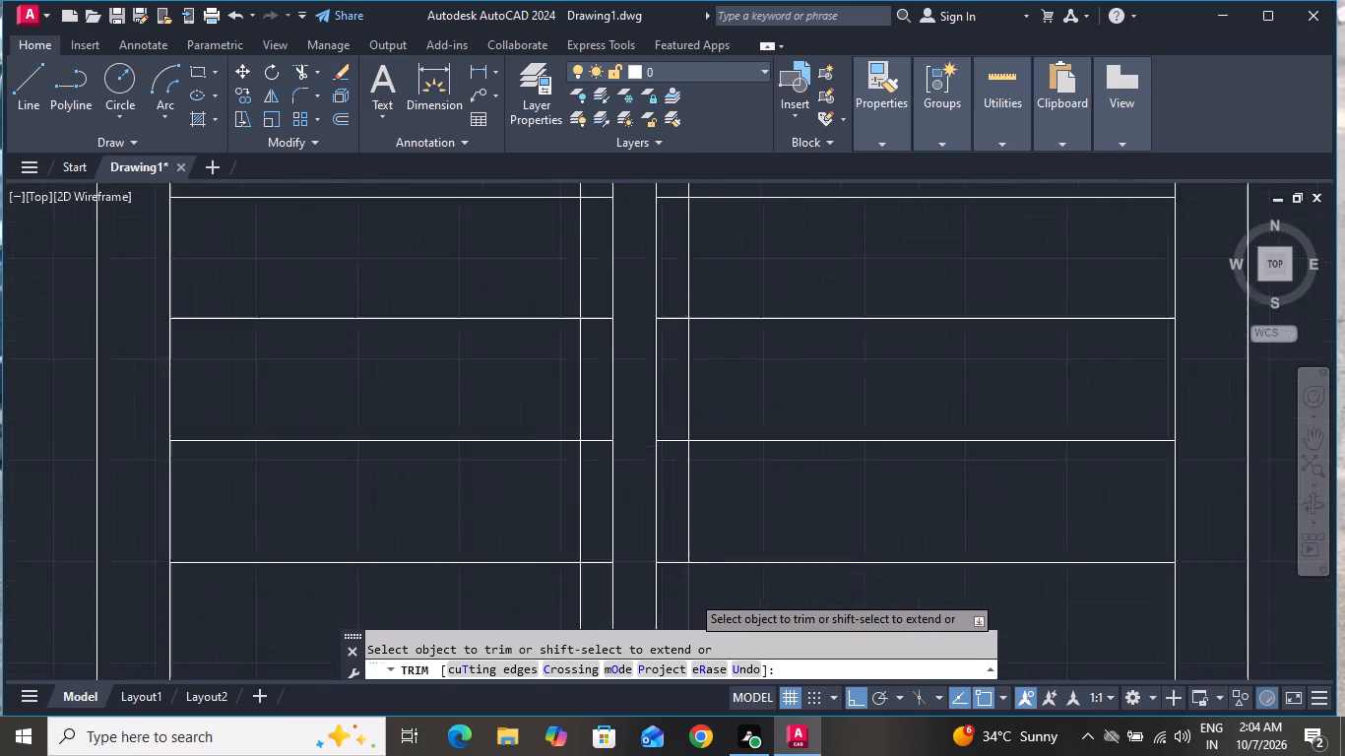
left_click(672, 587)
left_click(653, 282)
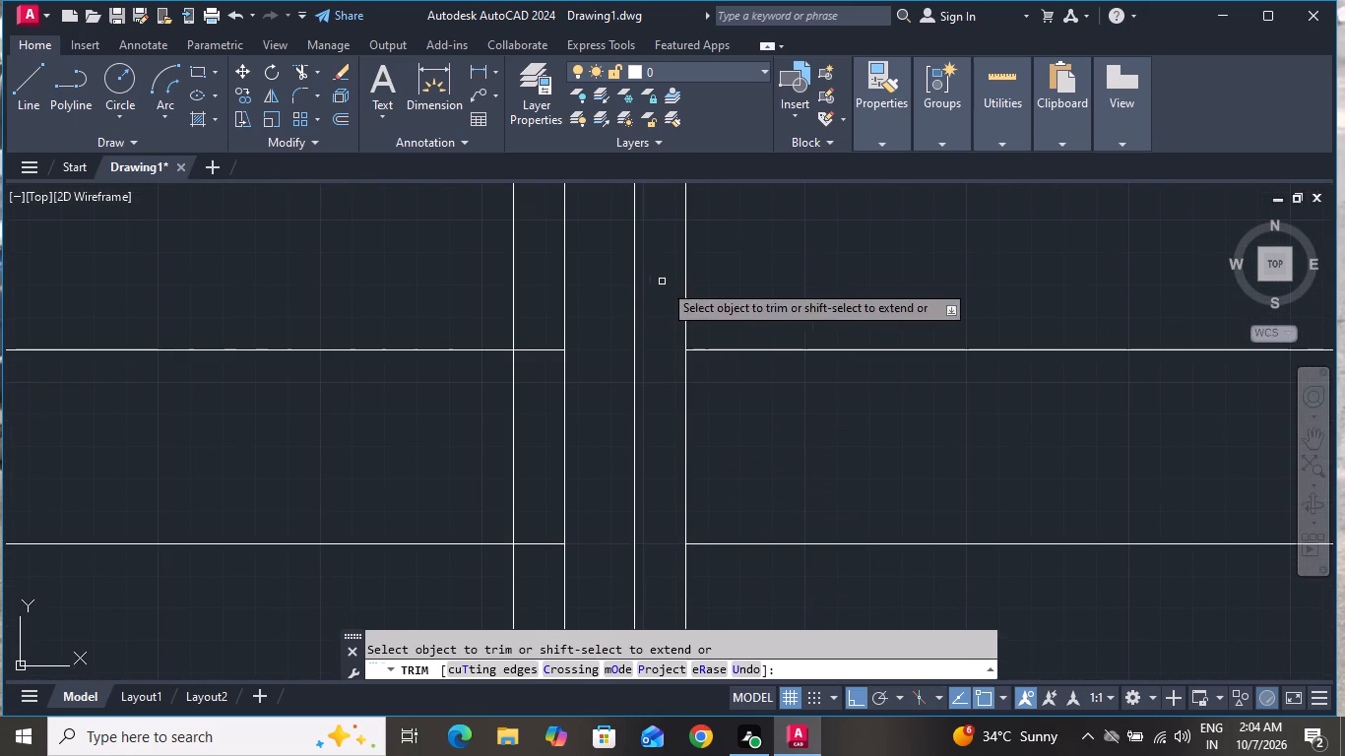
scroll(731, 451, "down", 2)
left_click(701, 229)
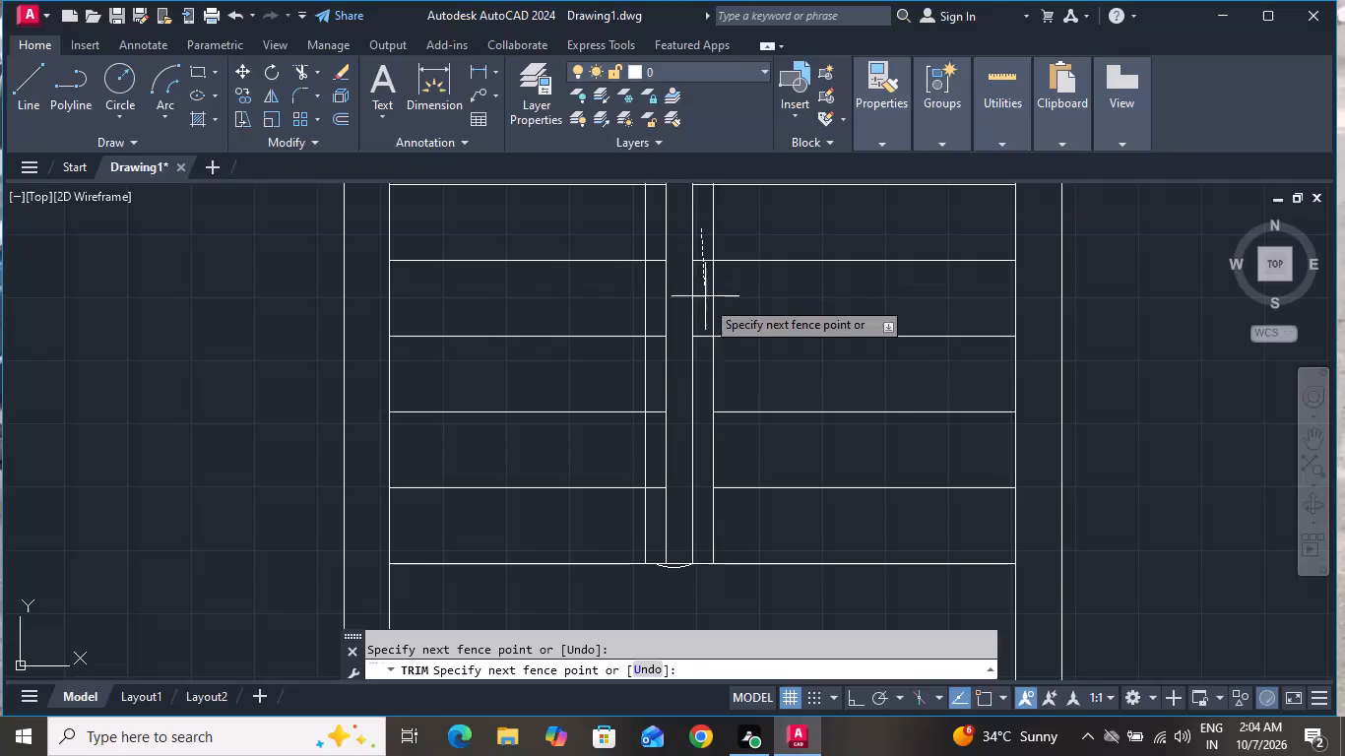
left_click(707, 389)
left_click(656, 236)
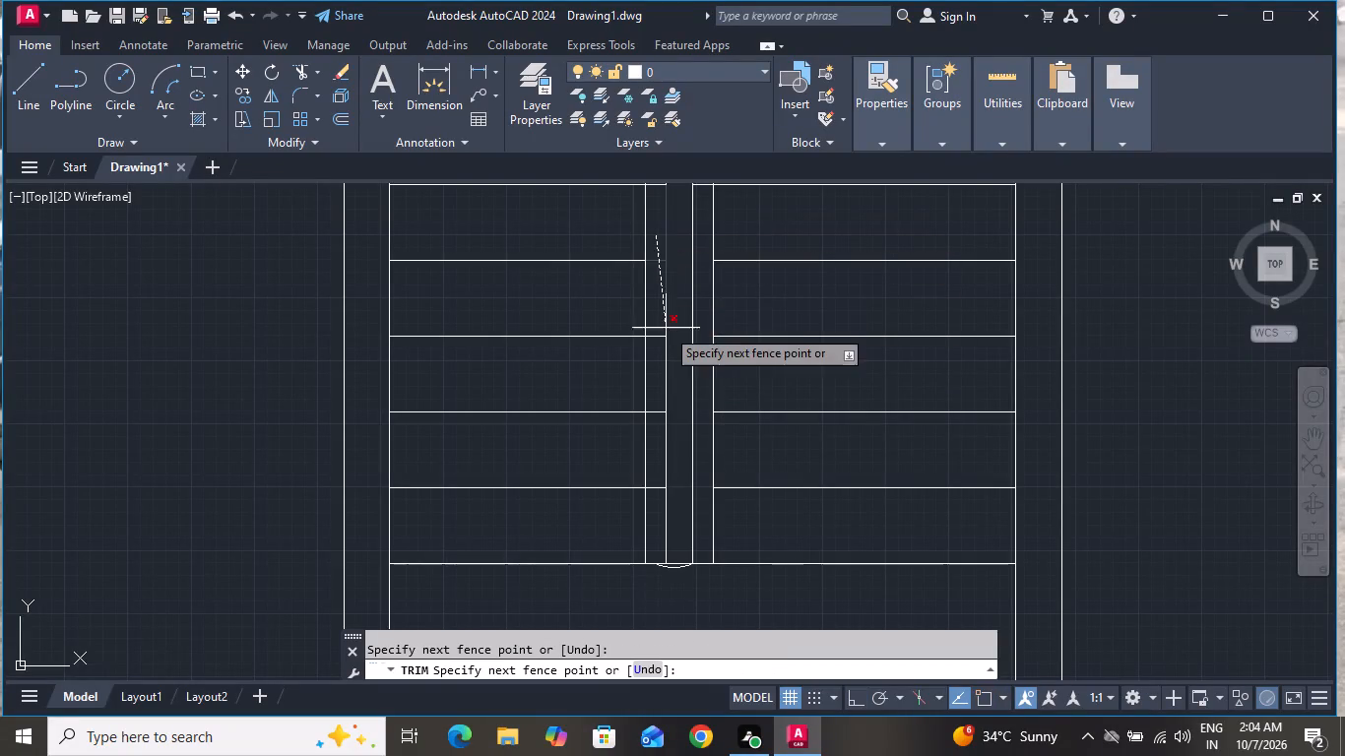
left_click(658, 498)
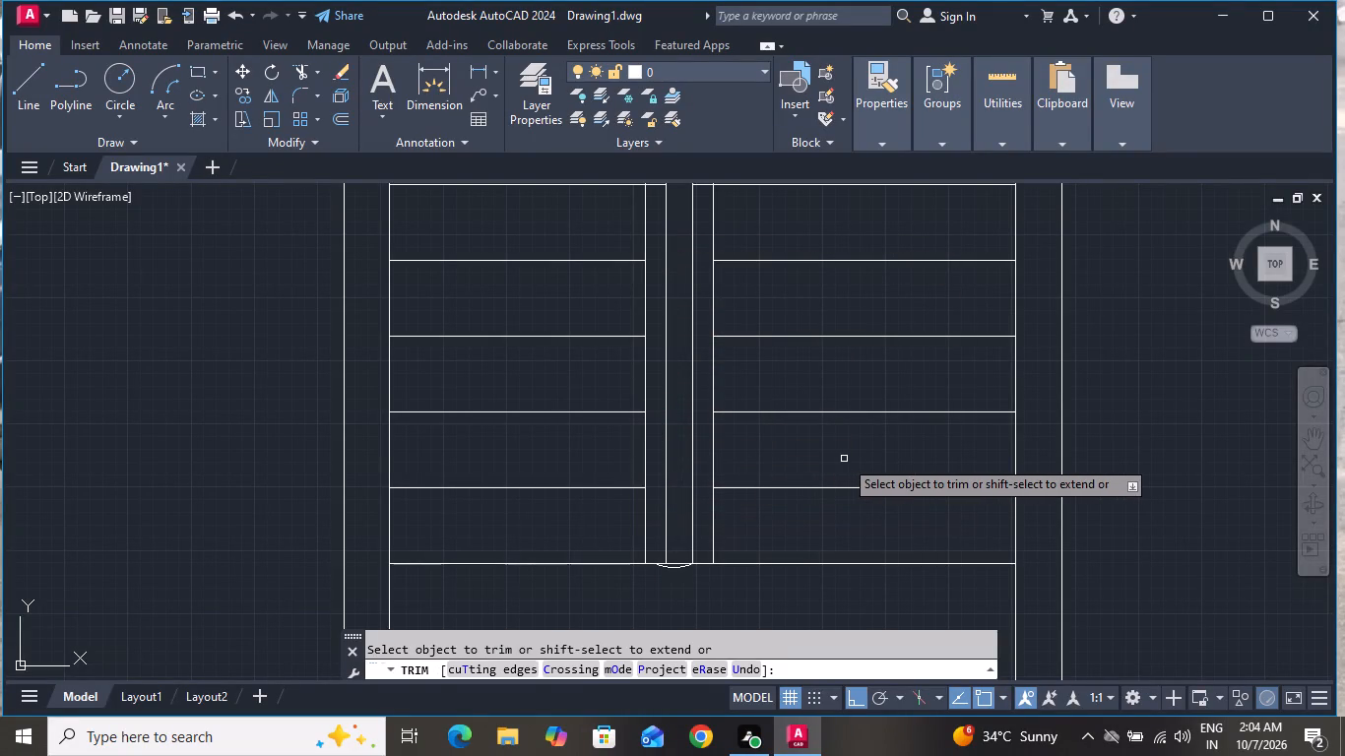
Trim the lowest tread's line segments directly above the small arc between the rails.
scroll(670, 556, "up", 2)
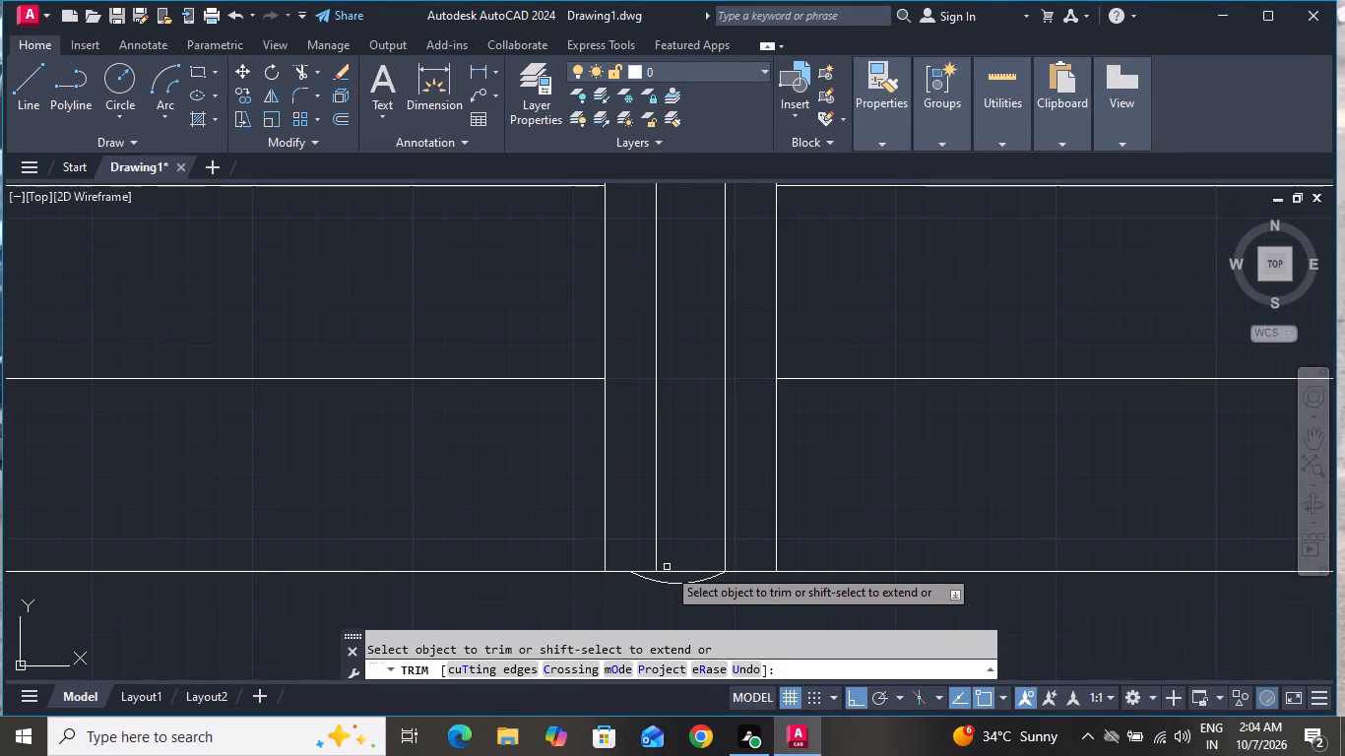
left_click(676, 571)
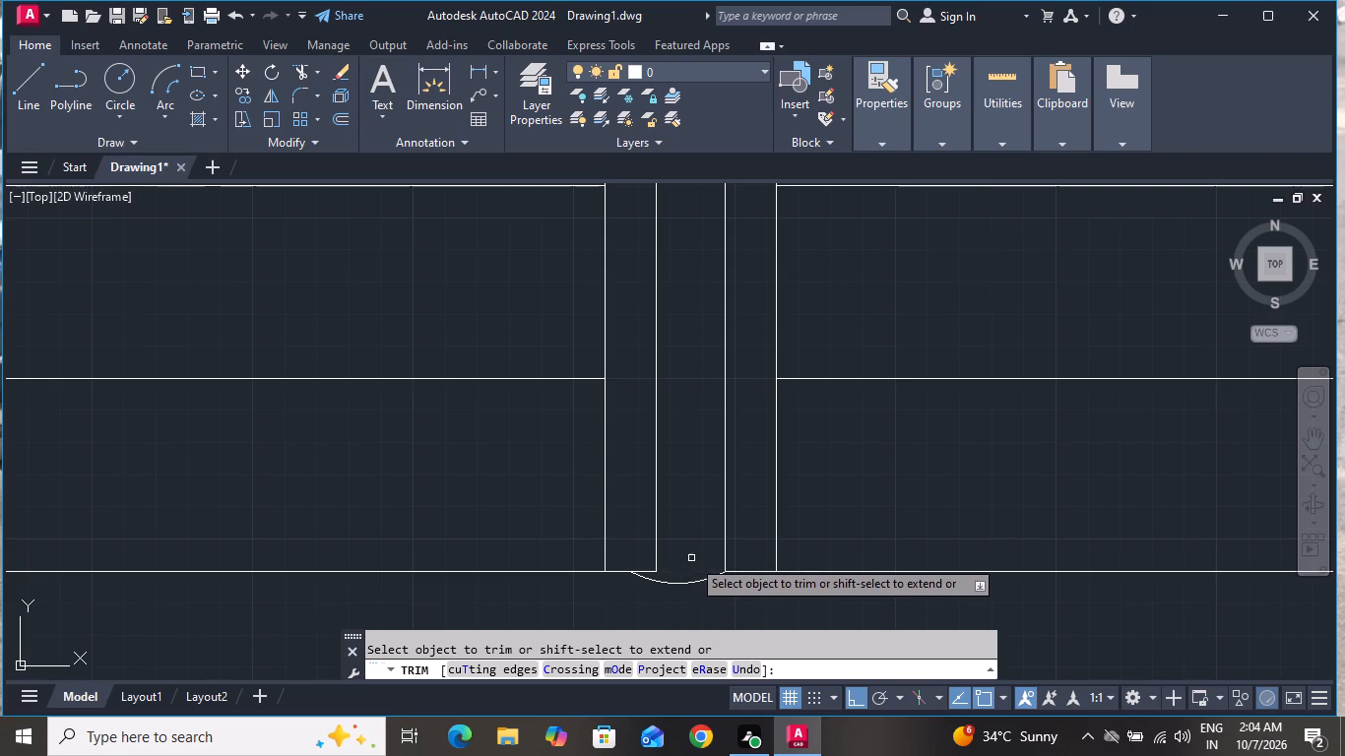
left_click(653, 572)
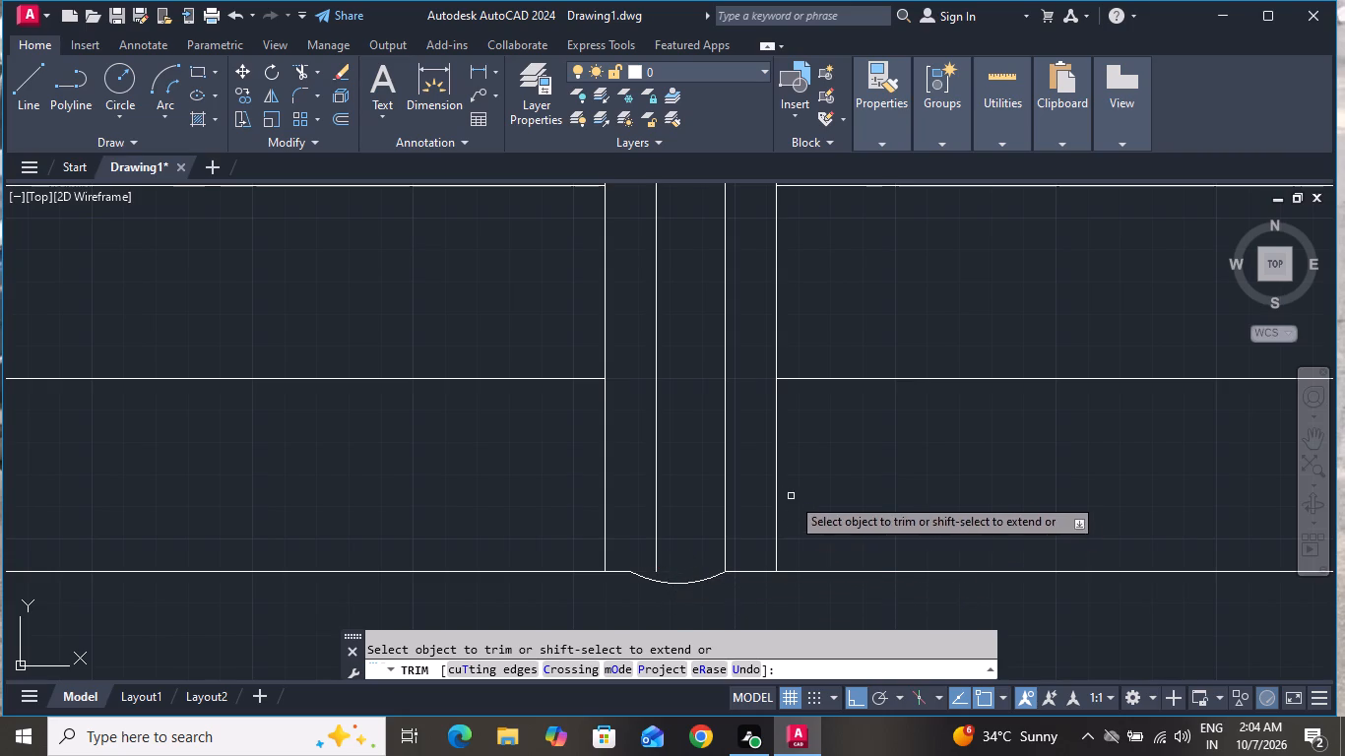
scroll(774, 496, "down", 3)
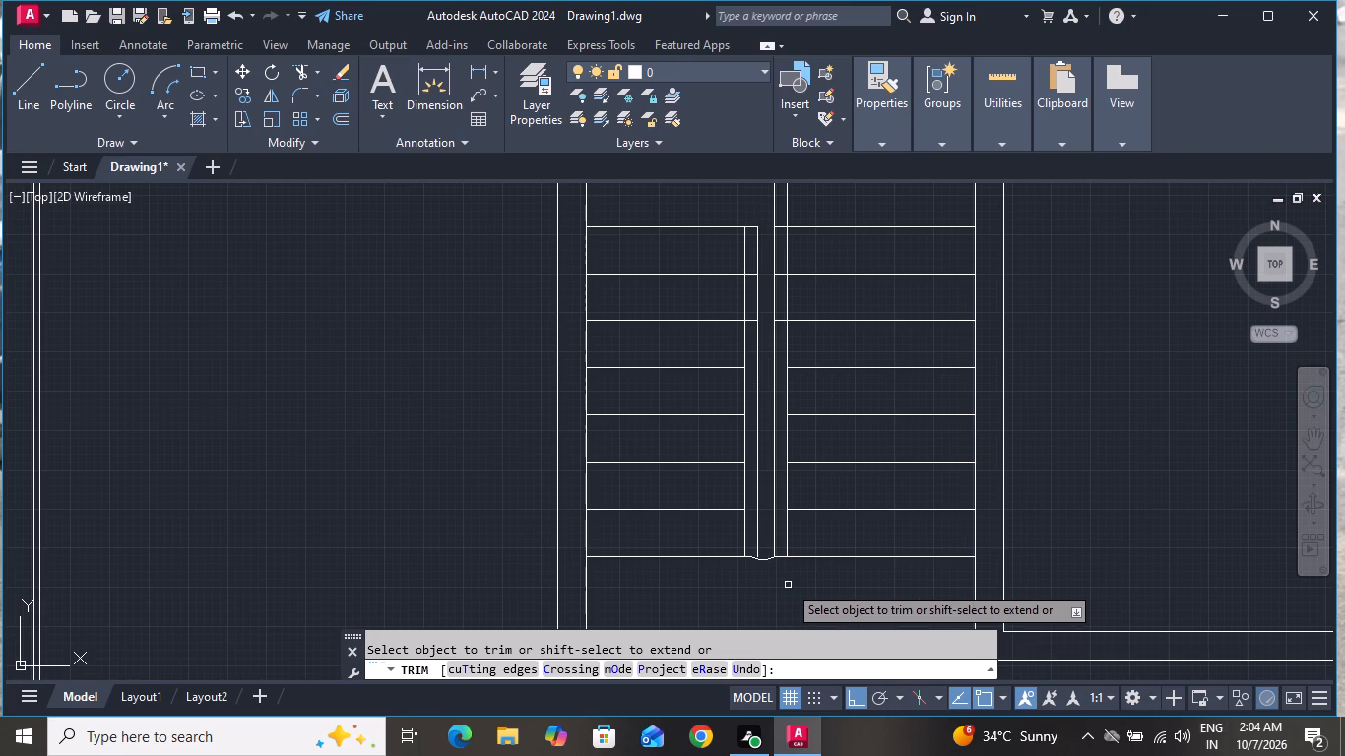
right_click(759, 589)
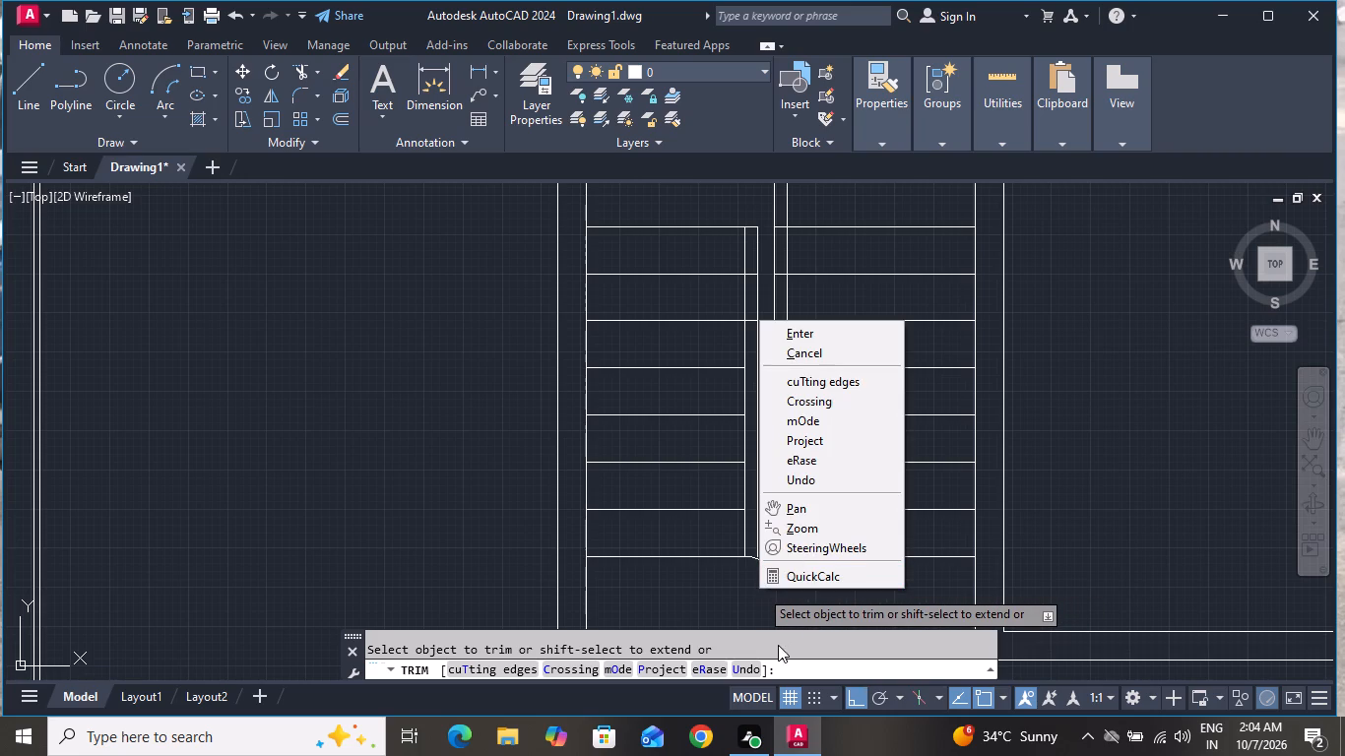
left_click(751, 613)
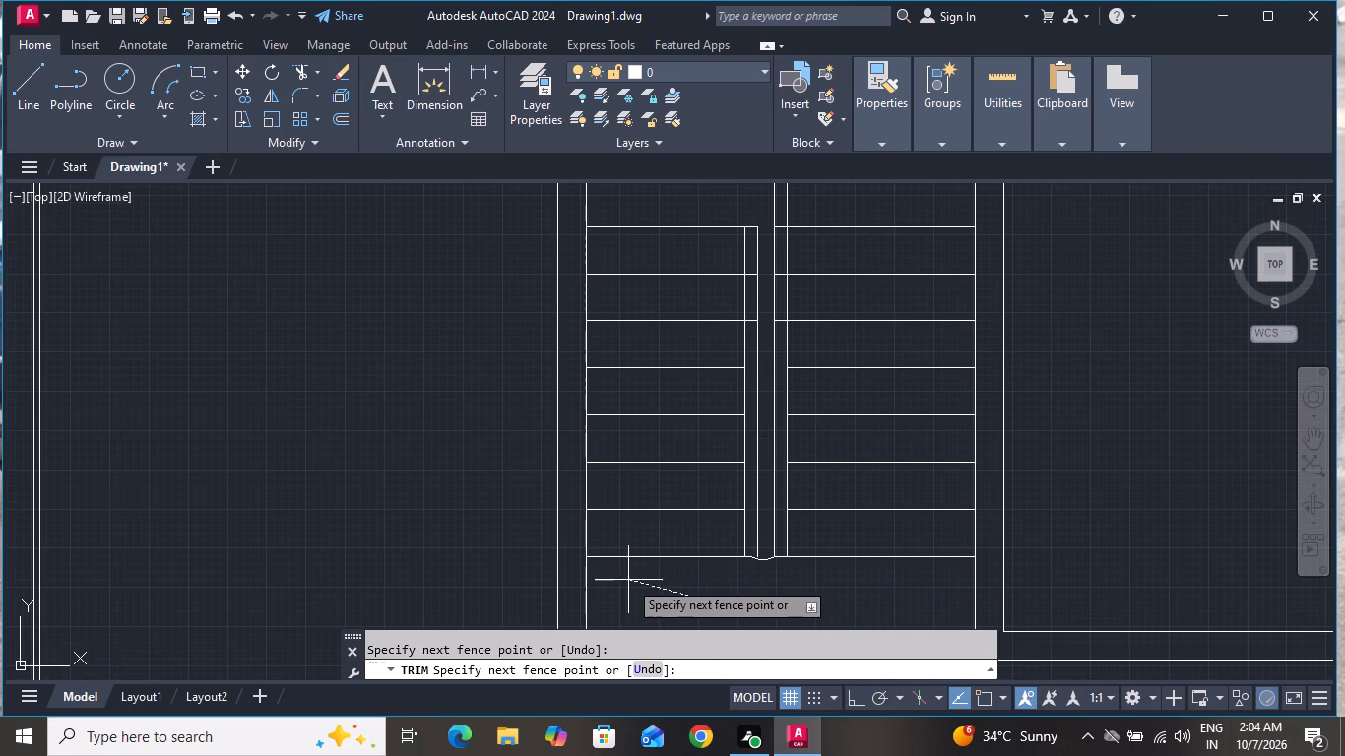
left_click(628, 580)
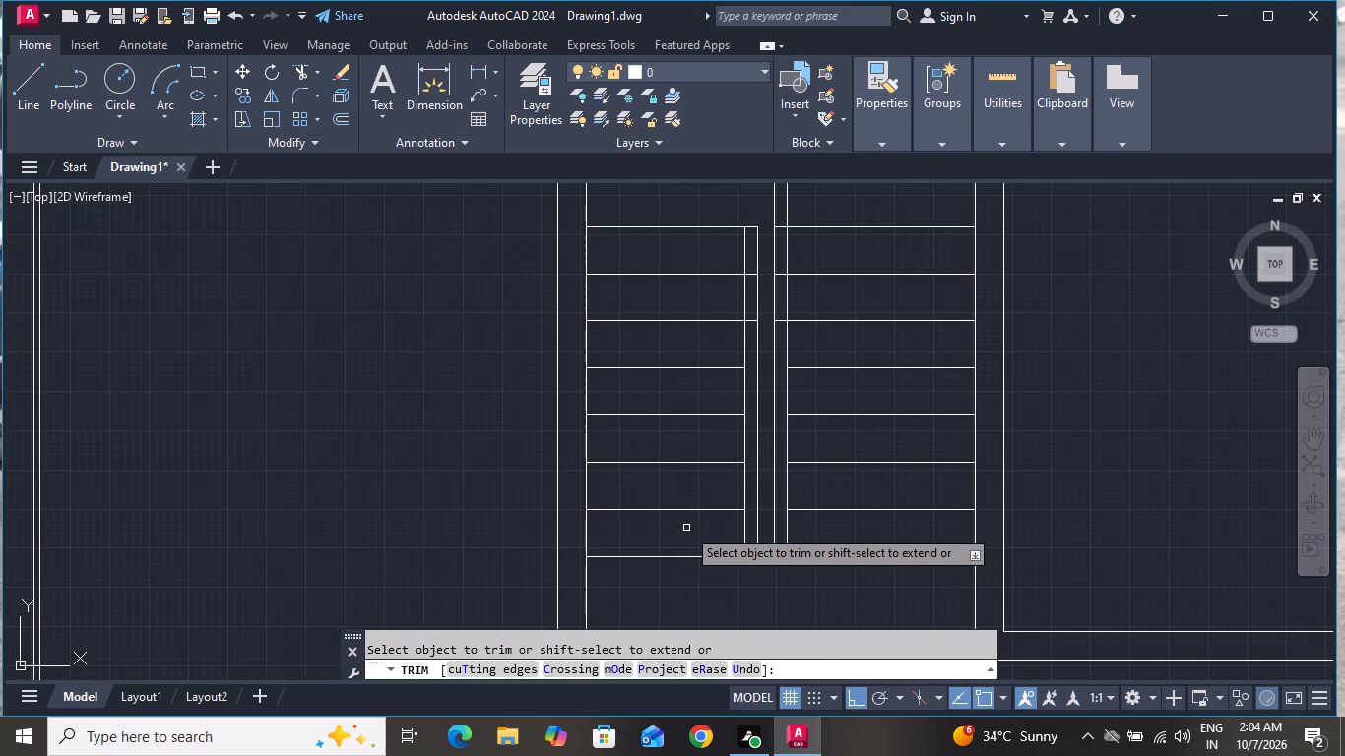
Trim away the four upper treads' portions left of the right rail pair, including the pieces inside the double-door swing.
scroll(671, 331, "down", 1)
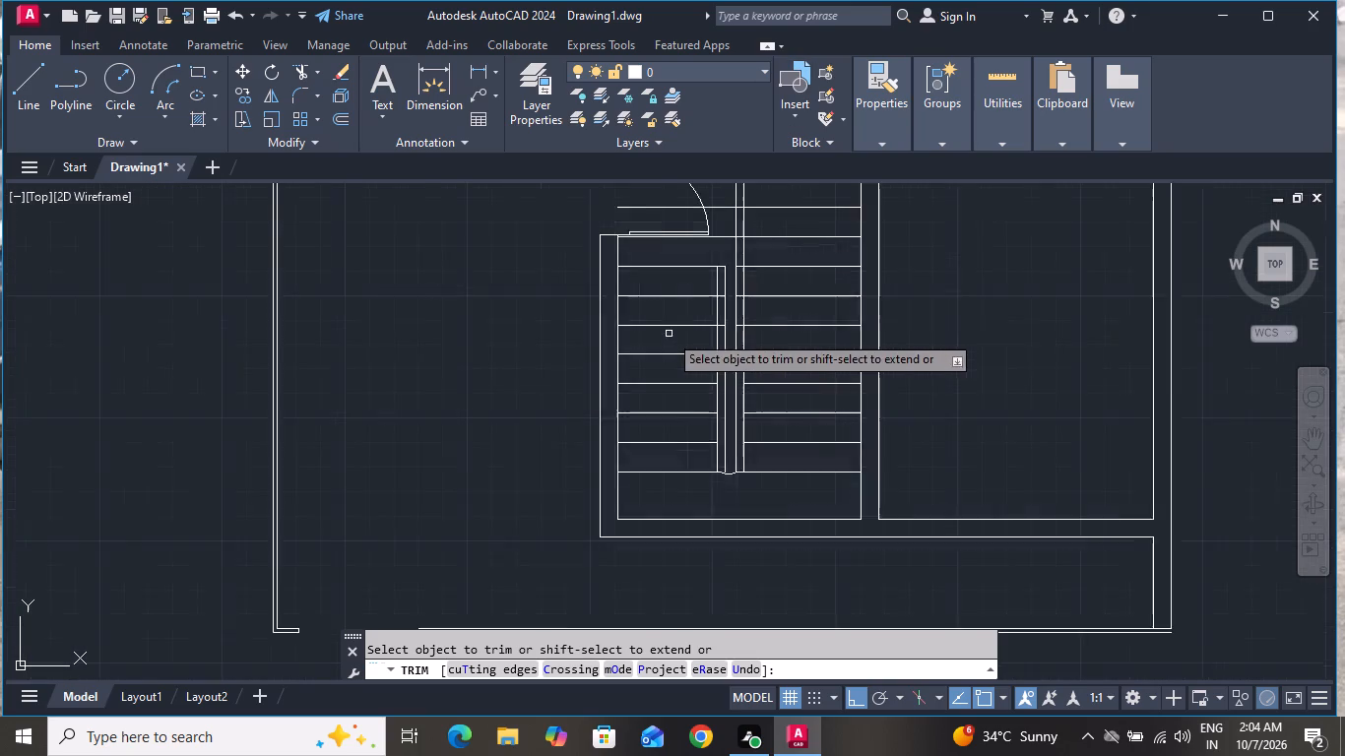
scroll(669, 335, "down", 1)
scroll(701, 263, "down", 1)
scroll(701, 263, "up", 1)
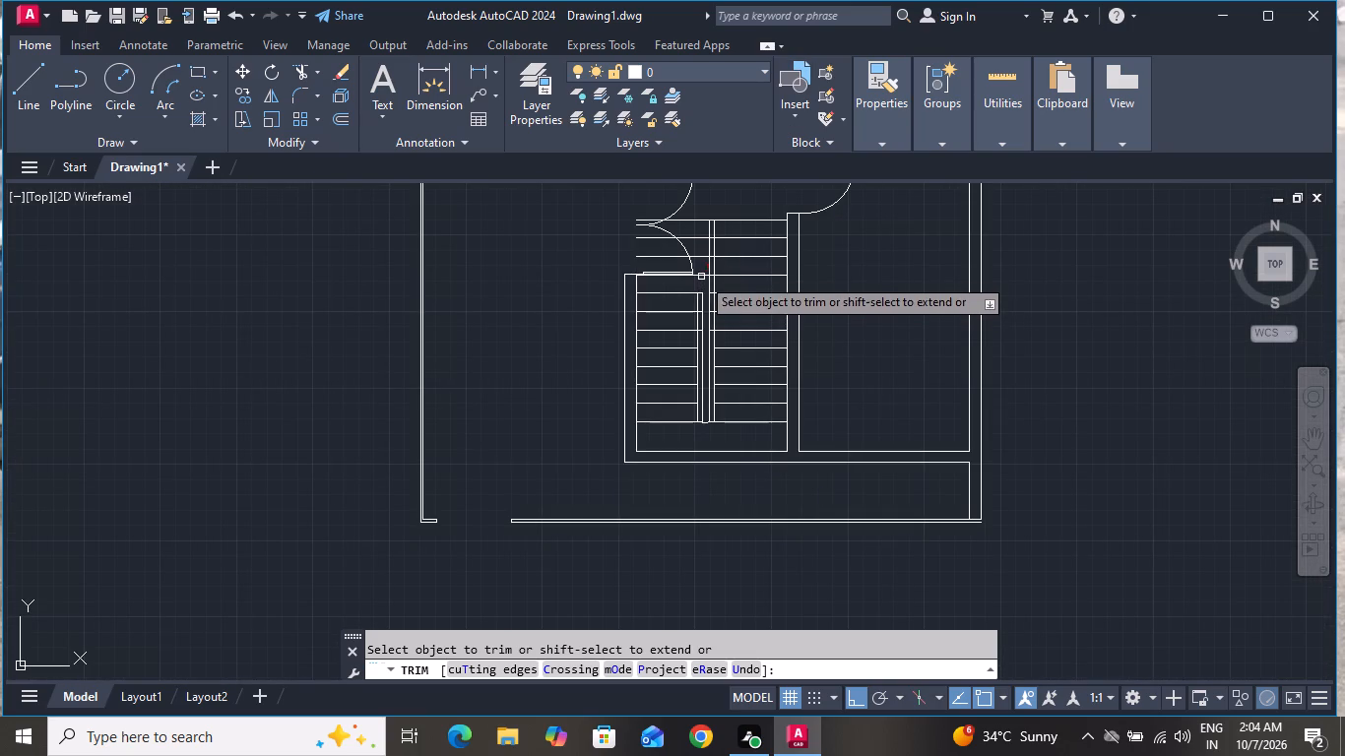
left_click(701, 274)
left_click(698, 258)
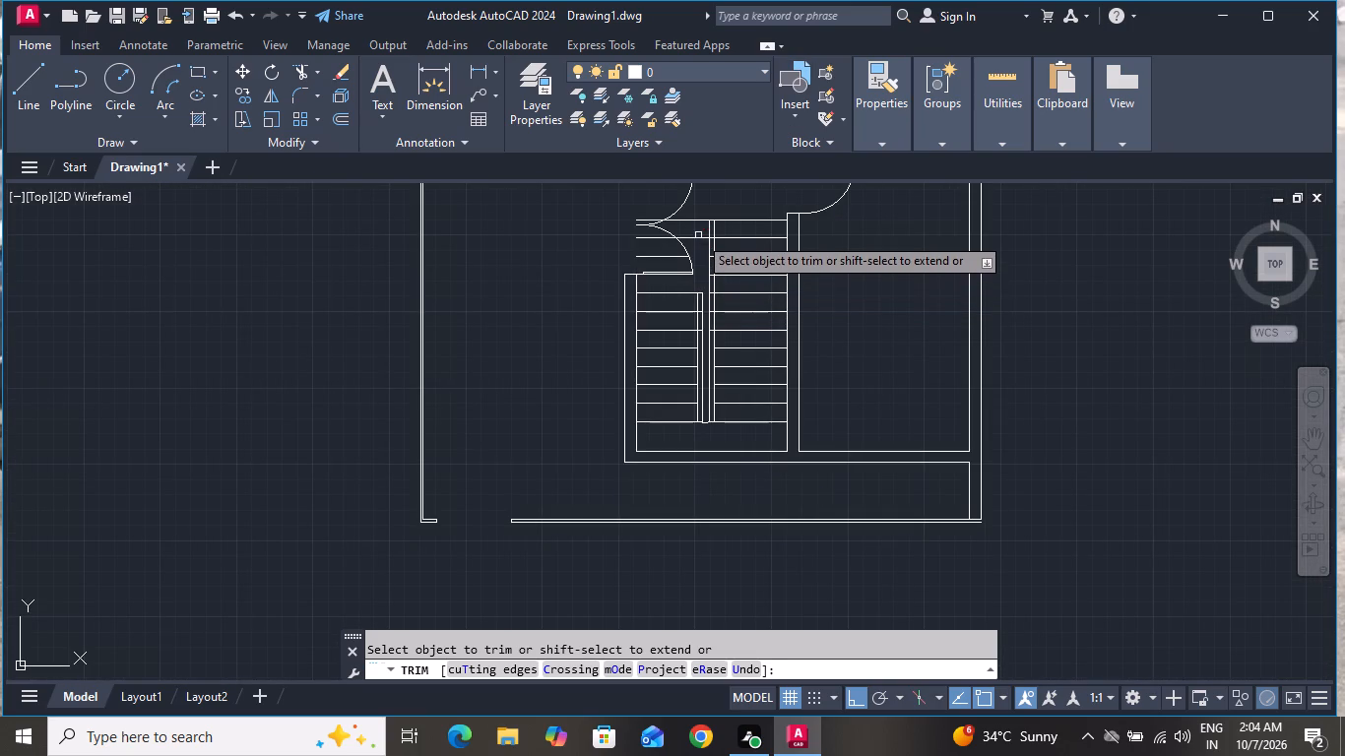
left_click(698, 235)
double_click(698, 215)
left_click(693, 239)
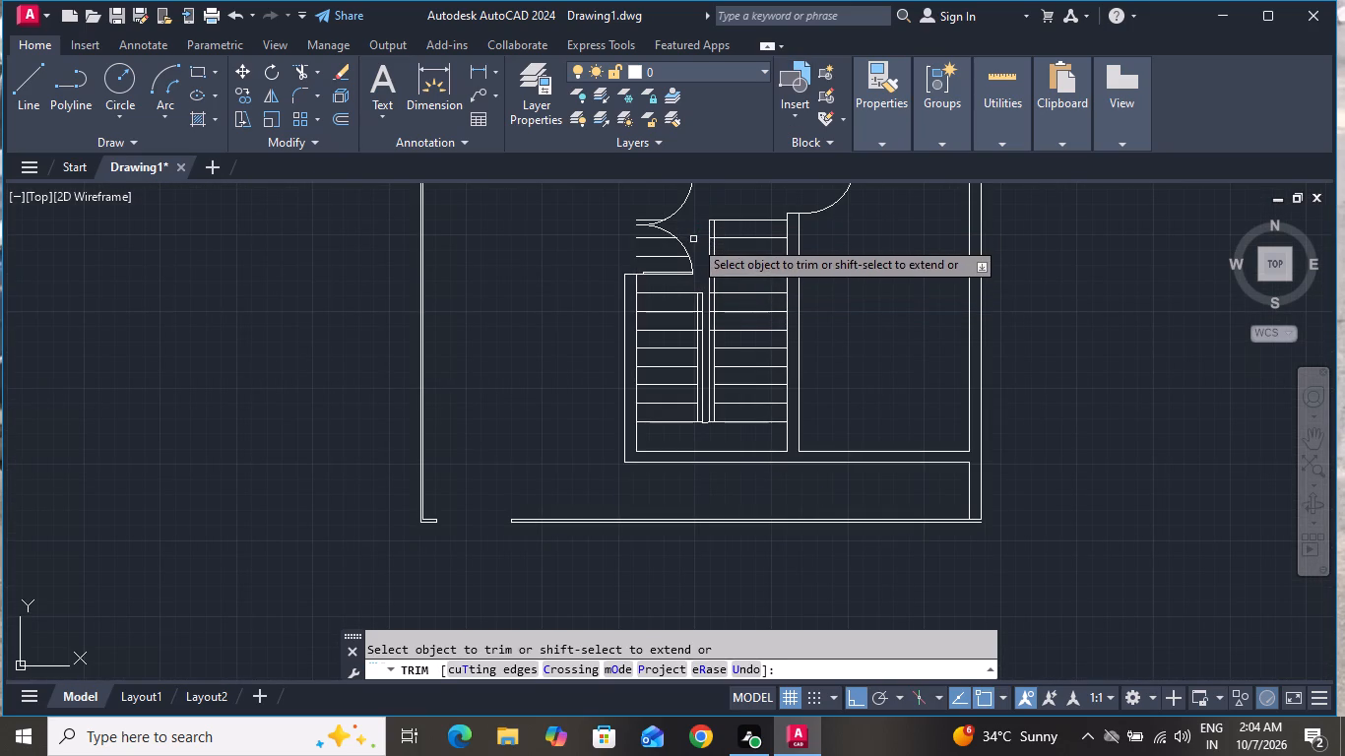
left_click(666, 237)
left_click(659, 247)
left_click(655, 268)
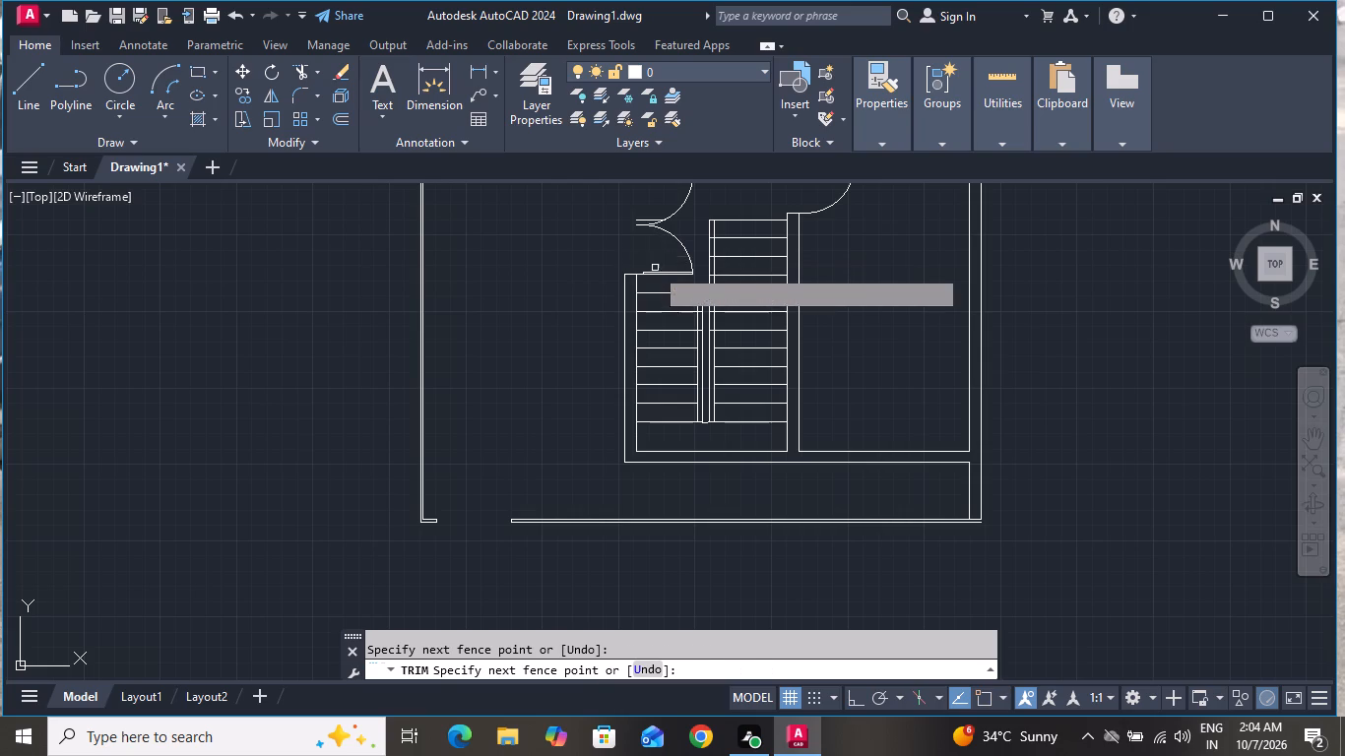
scroll(650, 218, "up", 4)
left_click(643, 227)
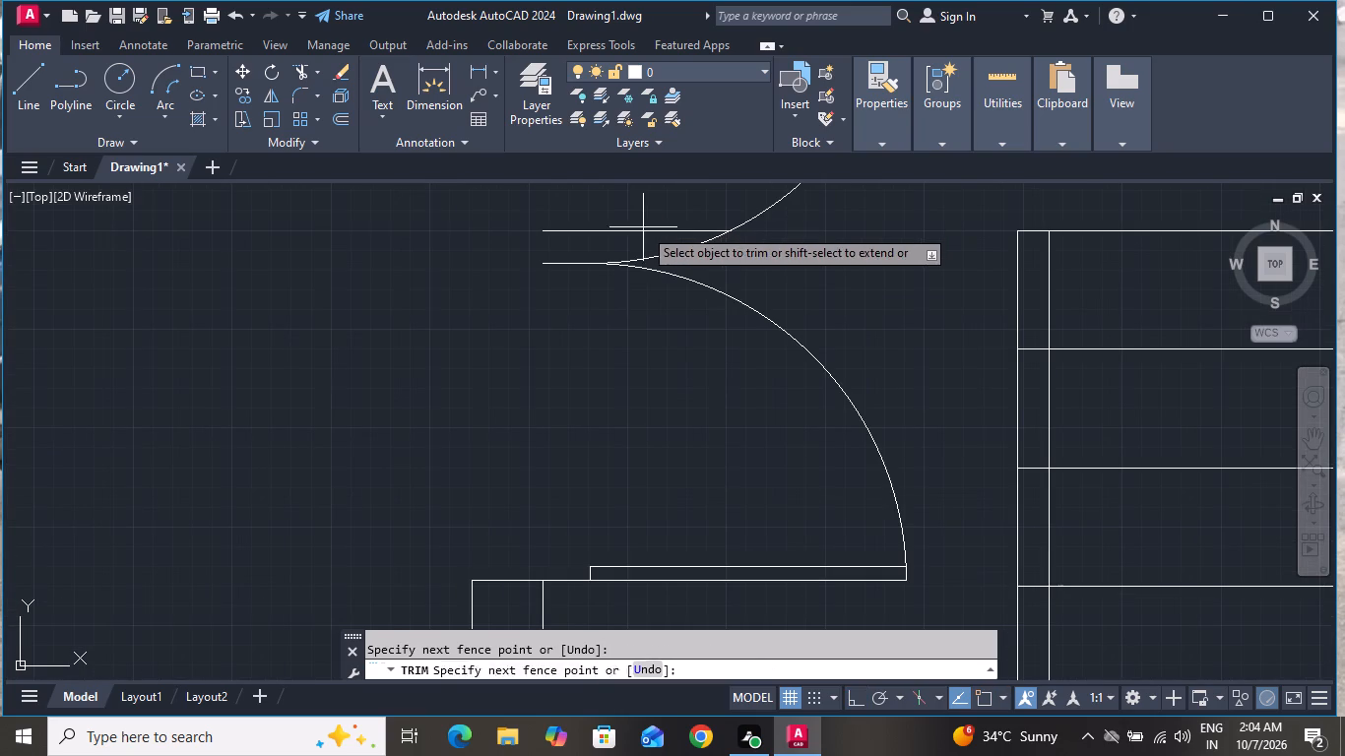
left_click(553, 295)
Remove the two lowest treads from both flights, on either side of the central rails.
scroll(630, 188, "down", 1)
scroll(631, 188, "up", 1)
scroll(634, 188, "down", 1)
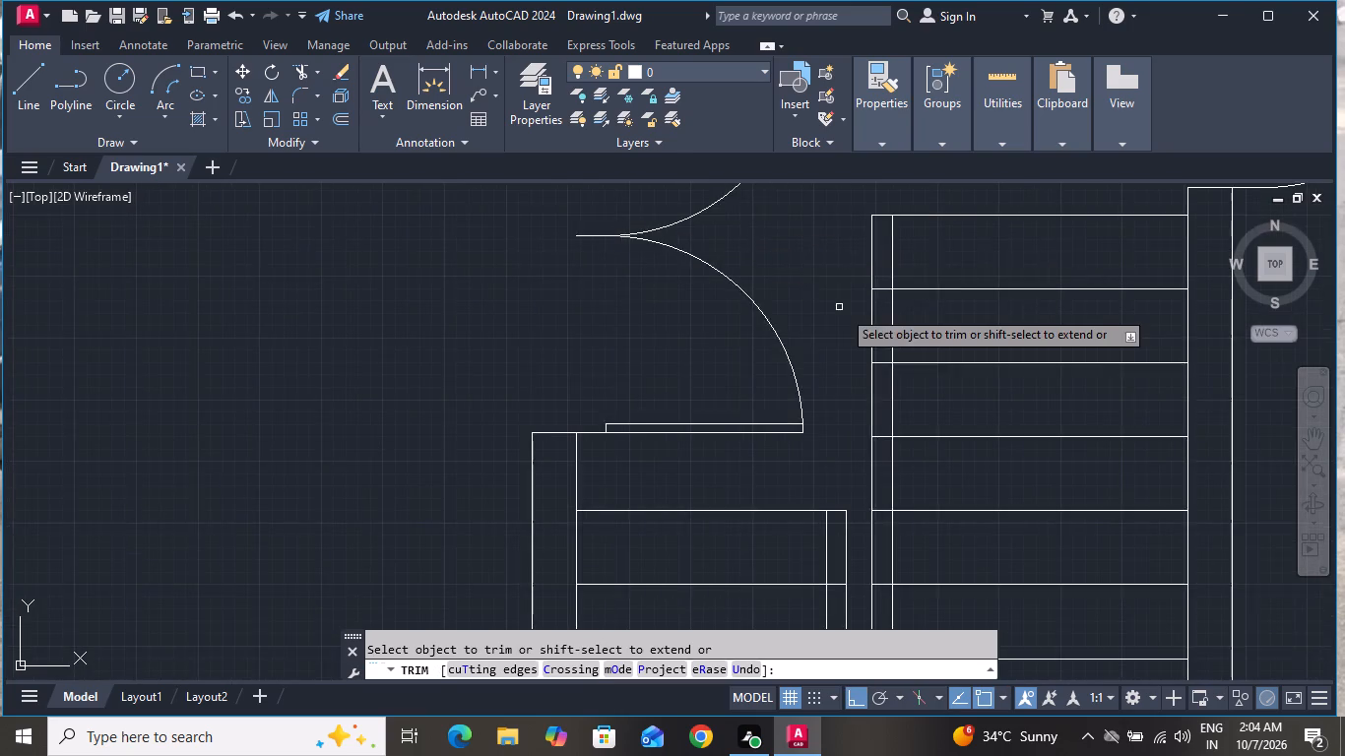
scroll(839, 325, "down", 2)
scroll(967, 444, "down", 1)
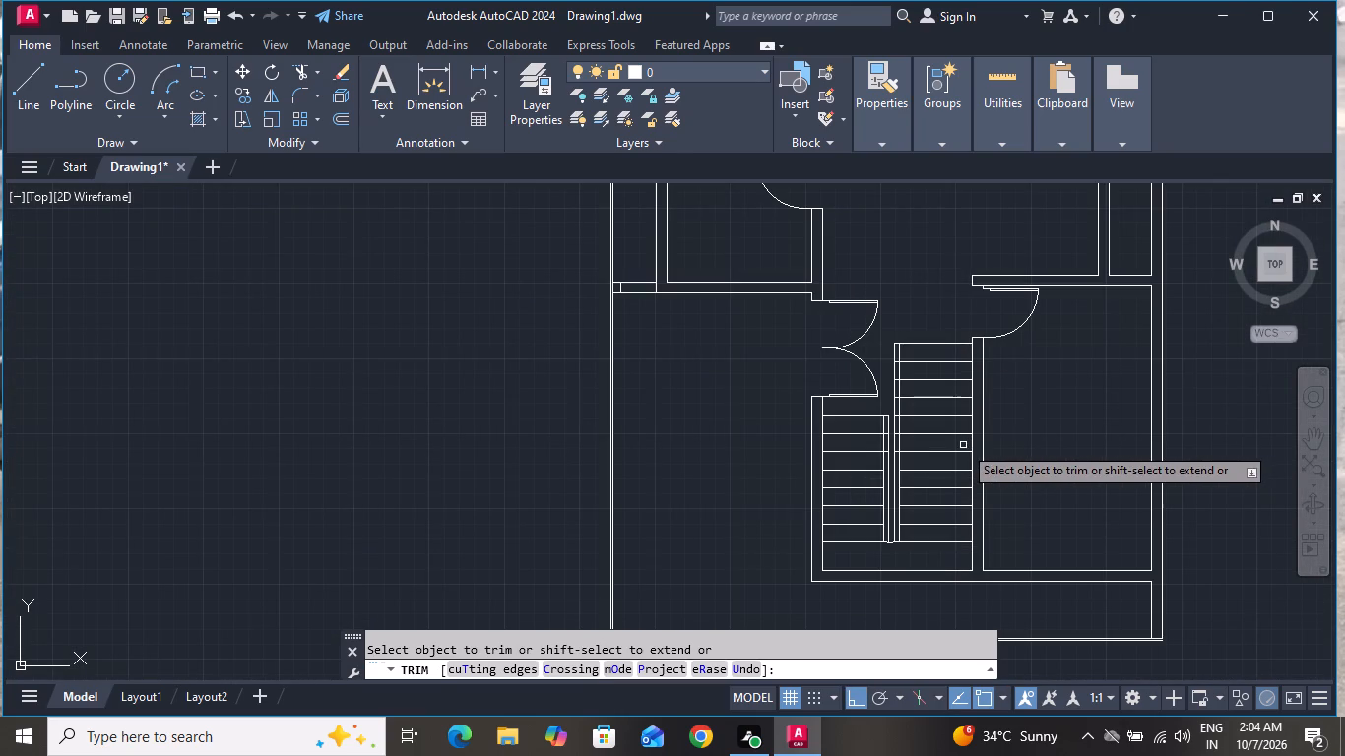
left_click(928, 527)
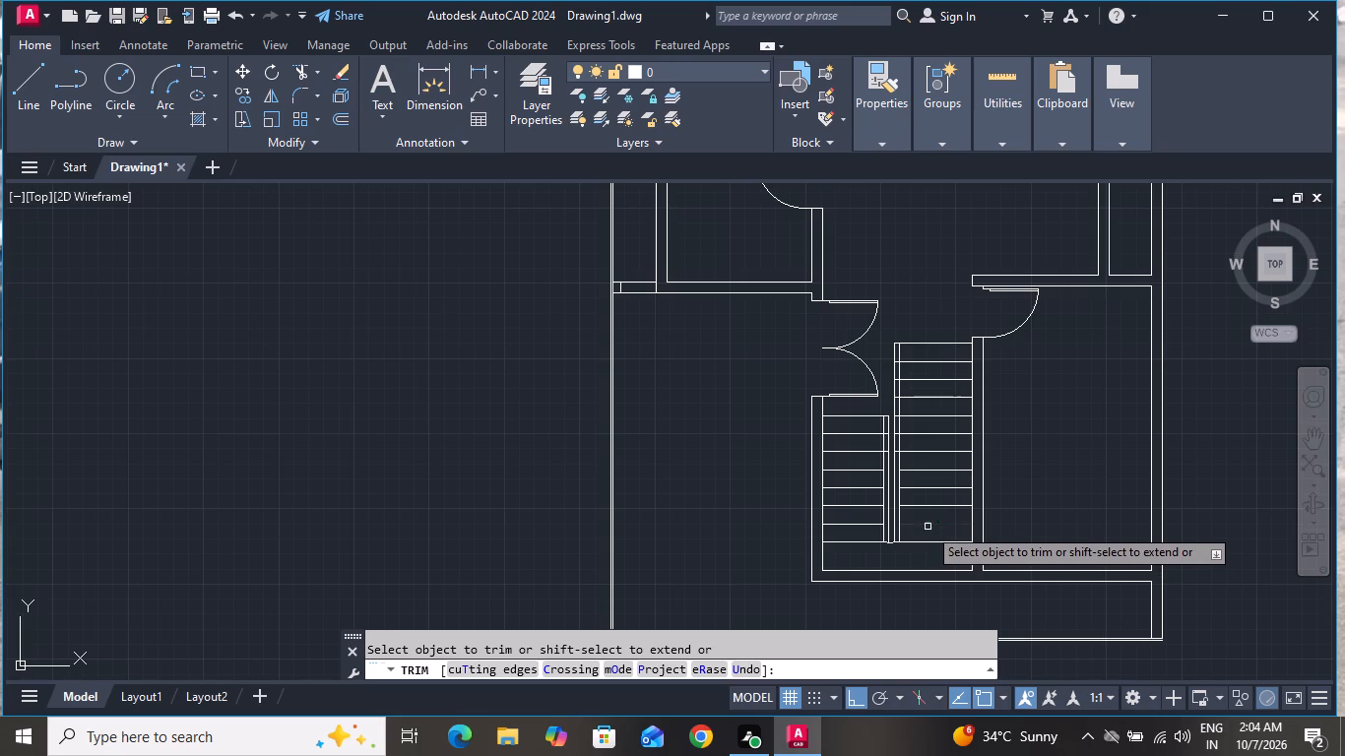
left_click(863, 525)
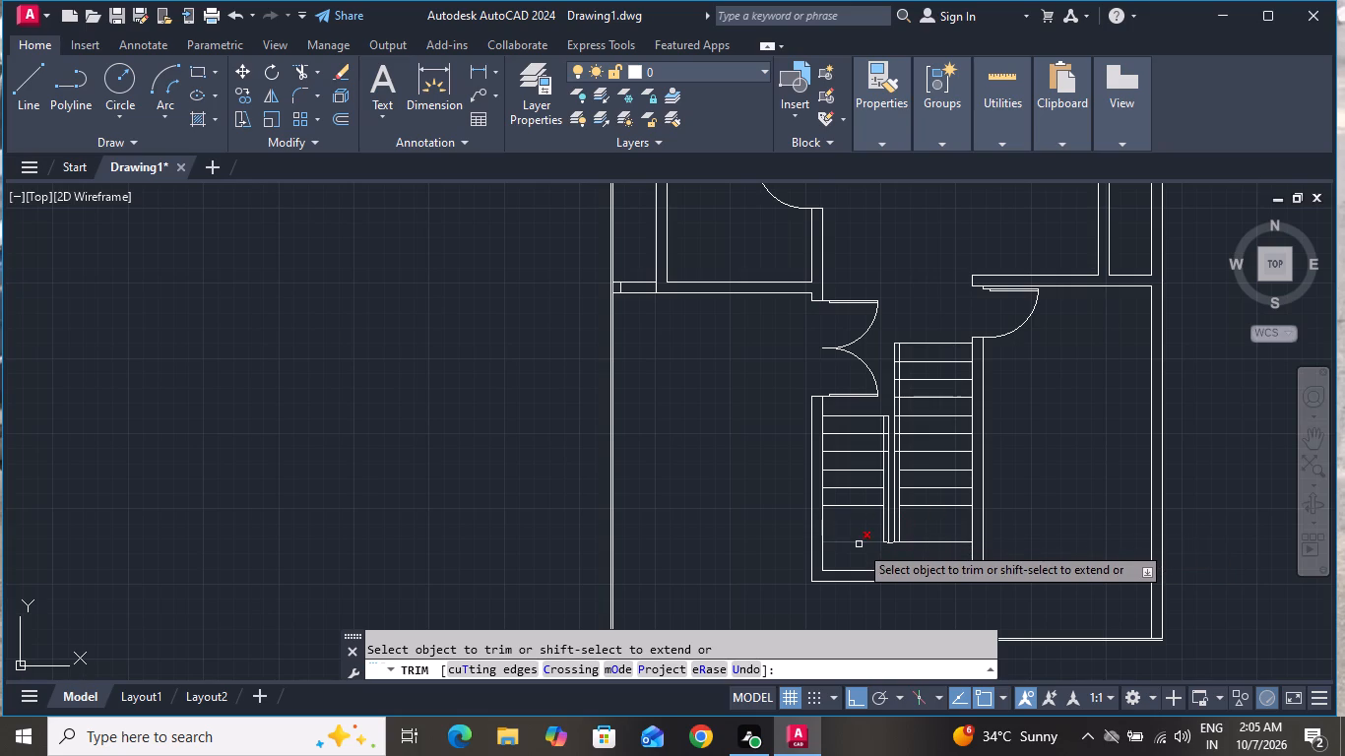
left_click(859, 544)
left_click(923, 542)
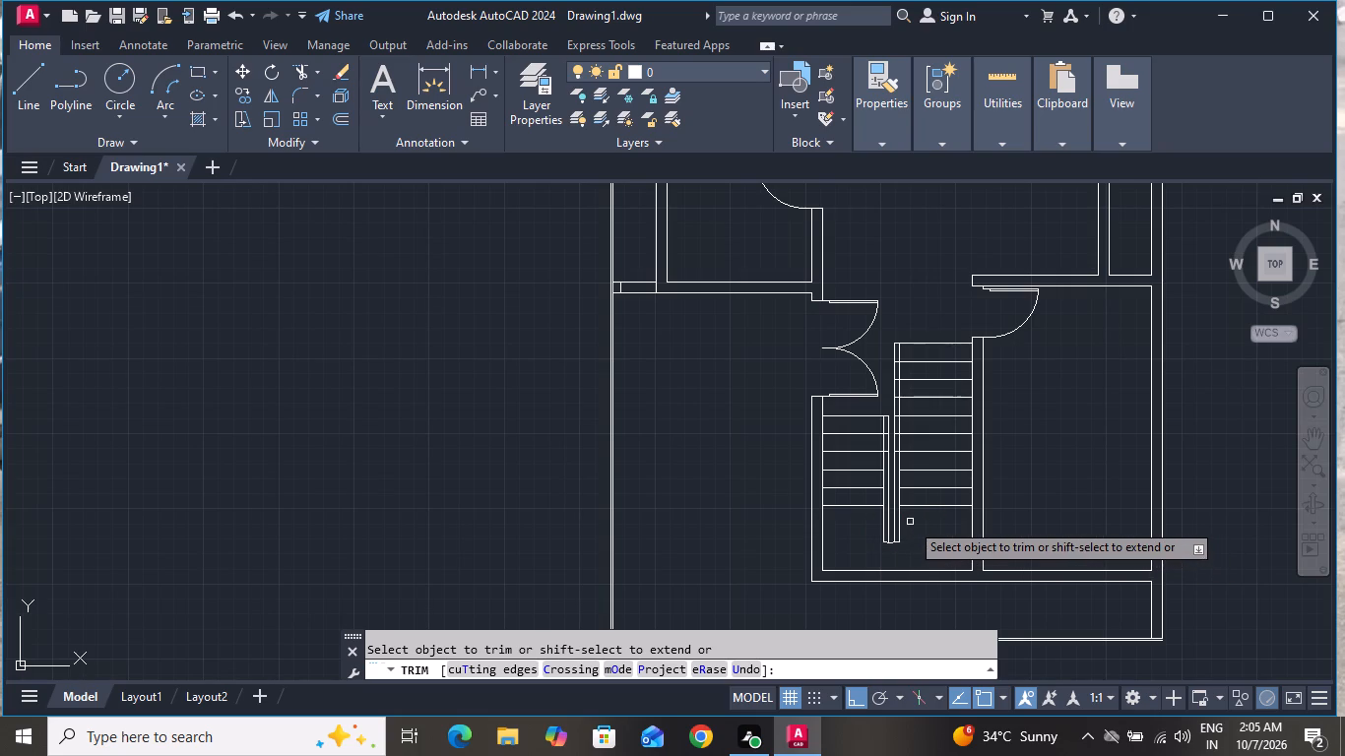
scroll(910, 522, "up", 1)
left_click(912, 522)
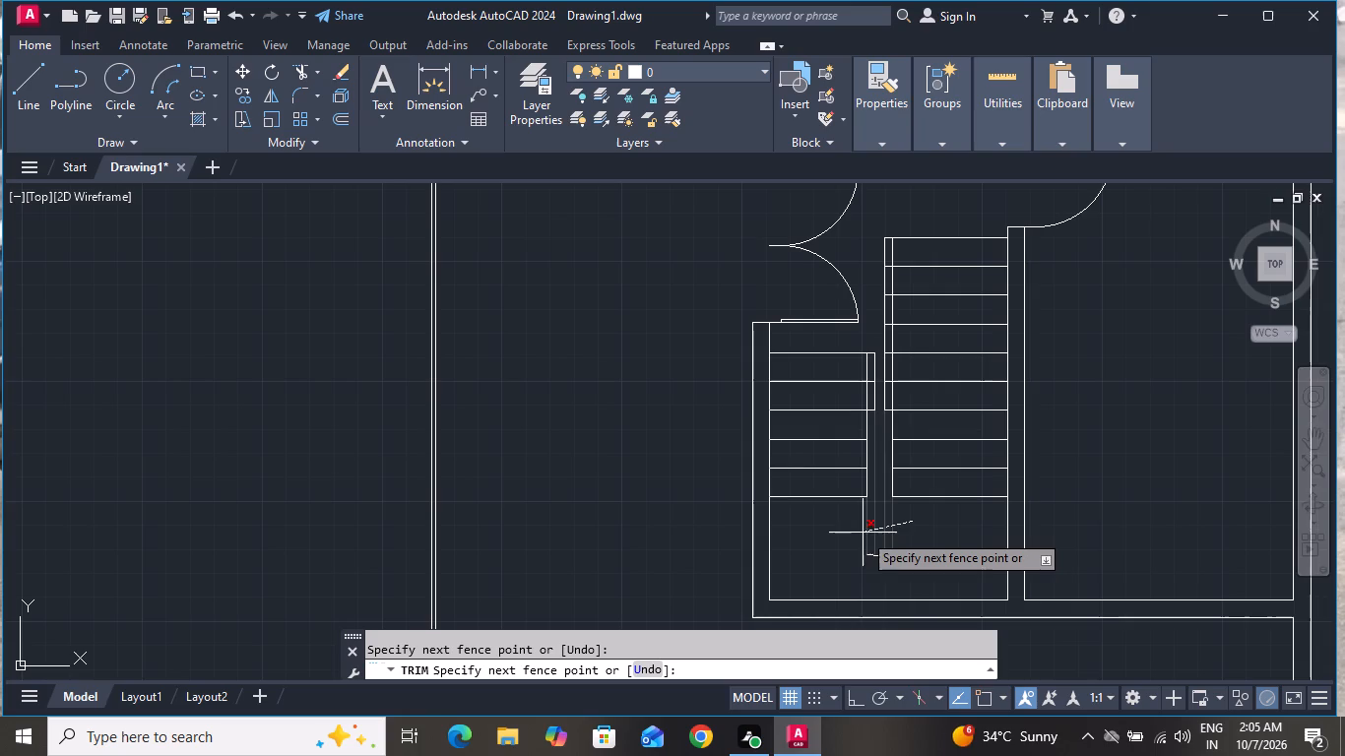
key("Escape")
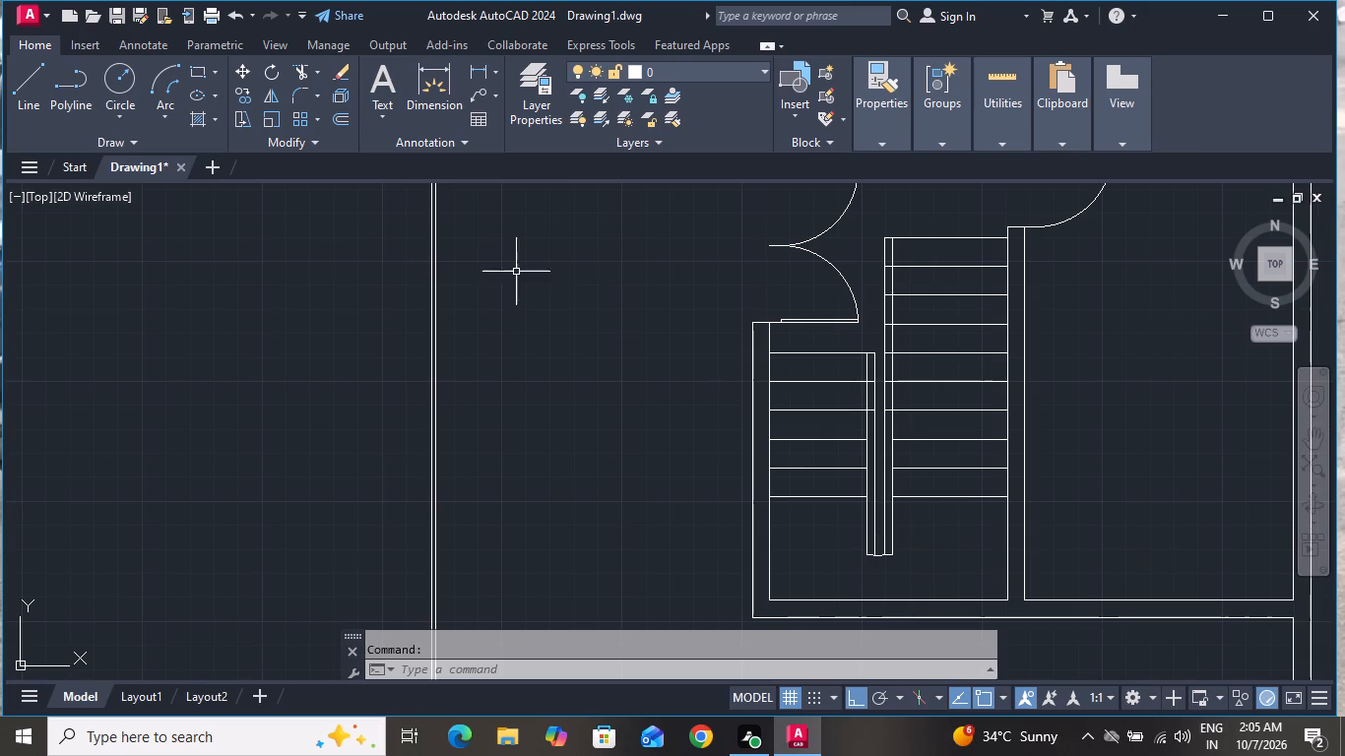
Draw a shallow downward-bulging start-end-angle arc between the outer rail lines at the lowest remaining tread.
left_click(161, 73)
scroll(887, 521, "up", 2)
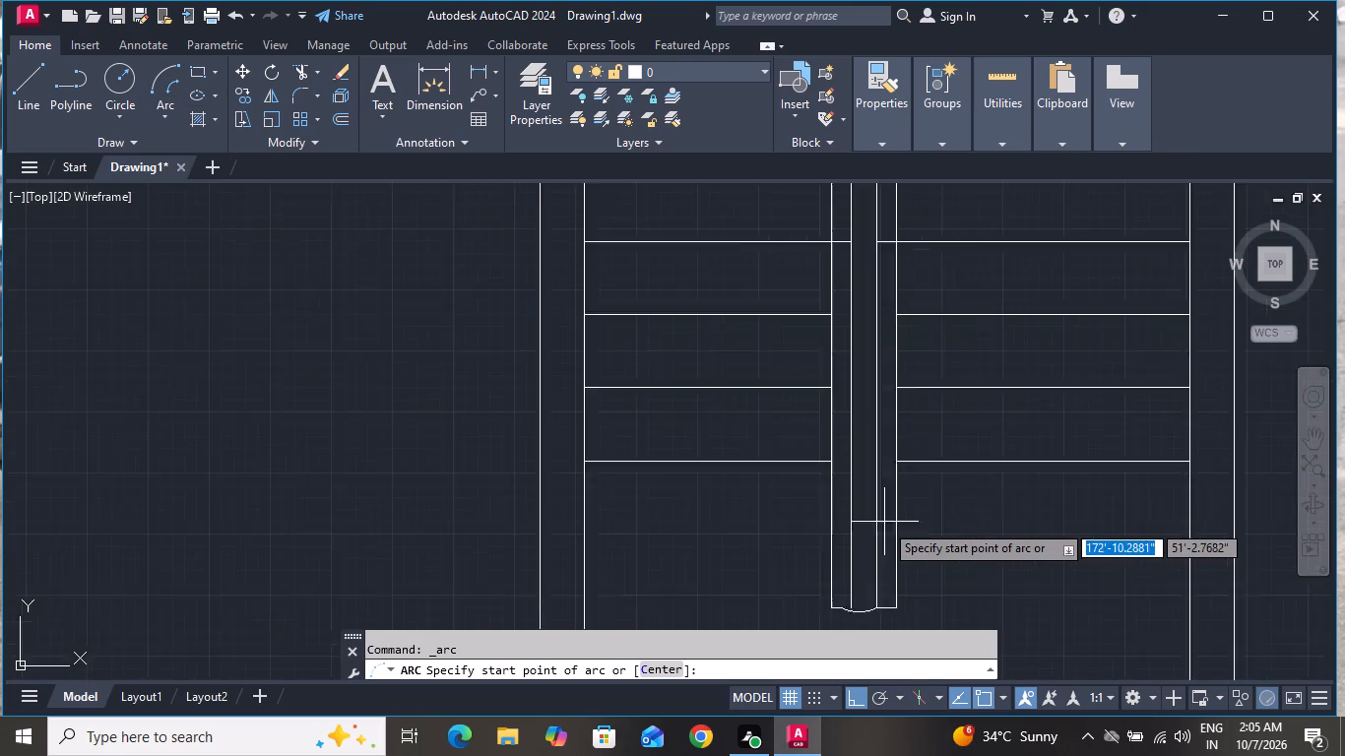
scroll(884, 523, "up", 2)
left_click(740, 364)
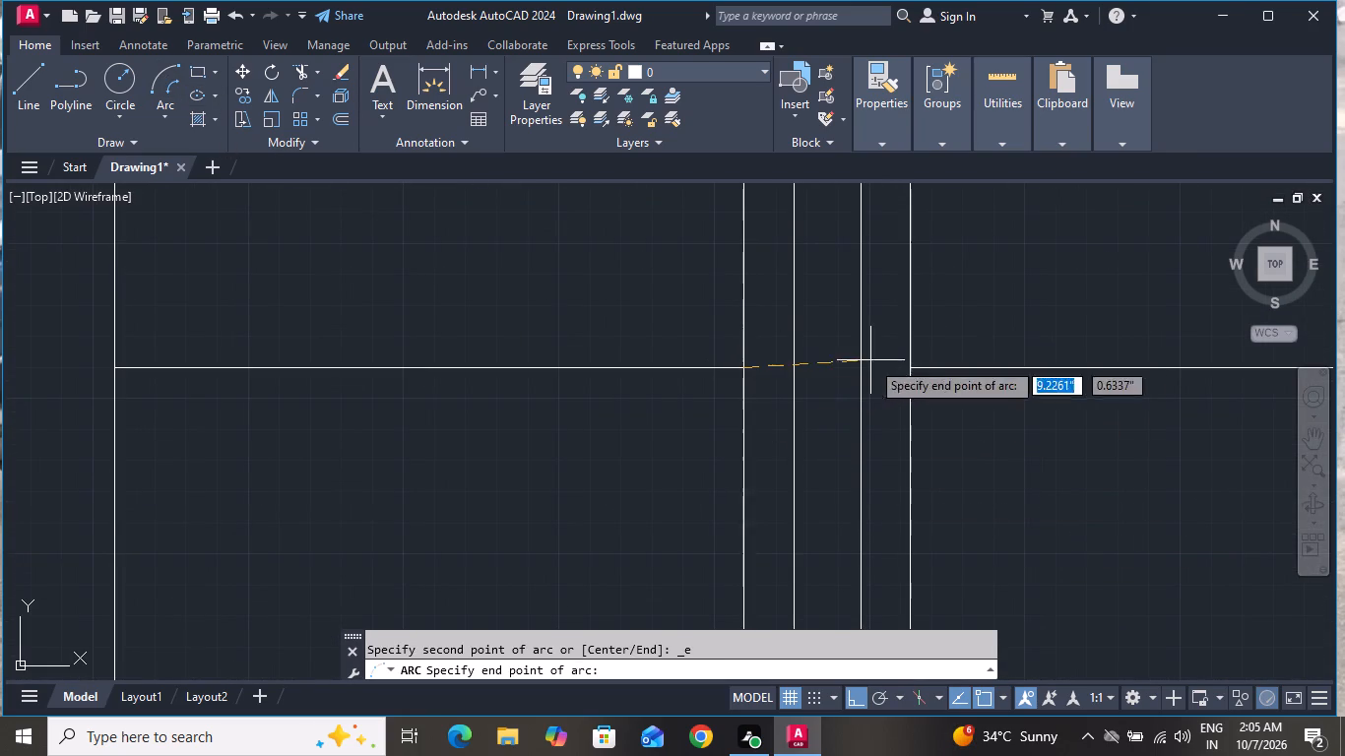
left_click(909, 365)
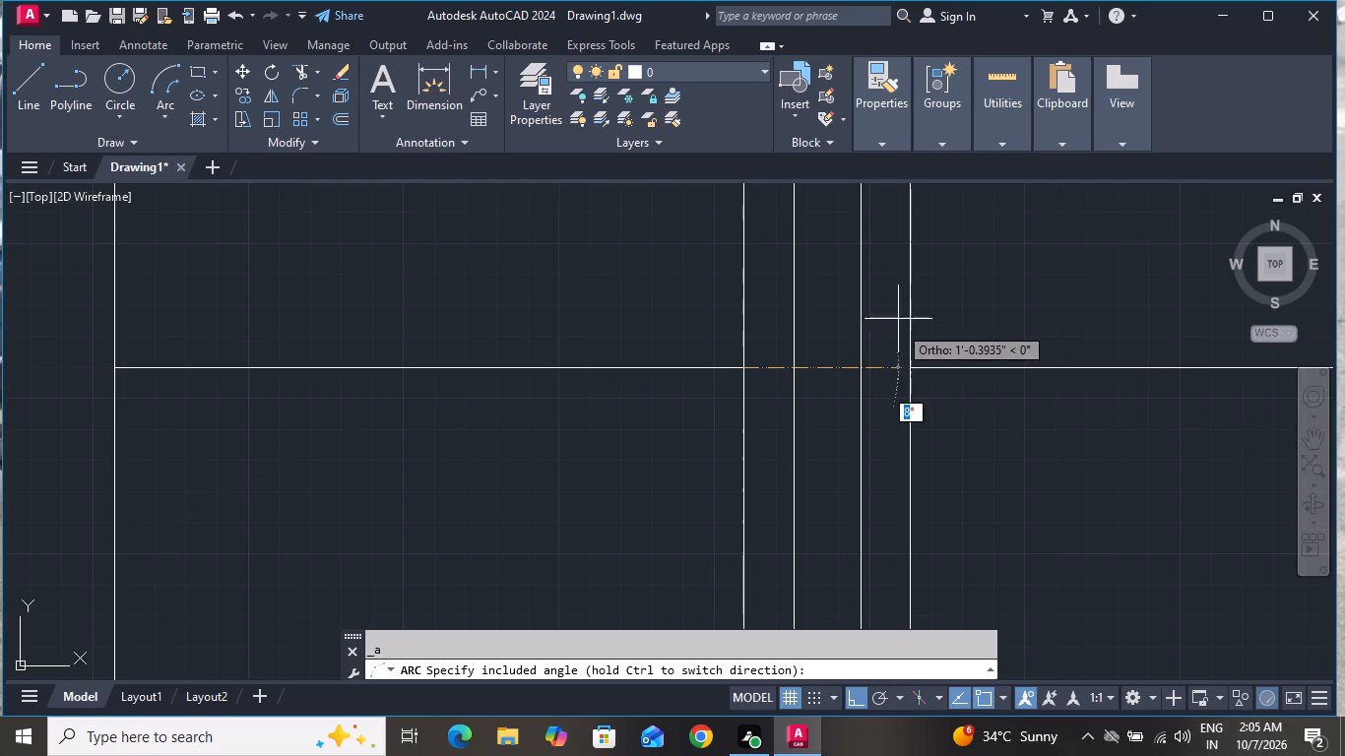
scroll(854, 368, "down", 3)
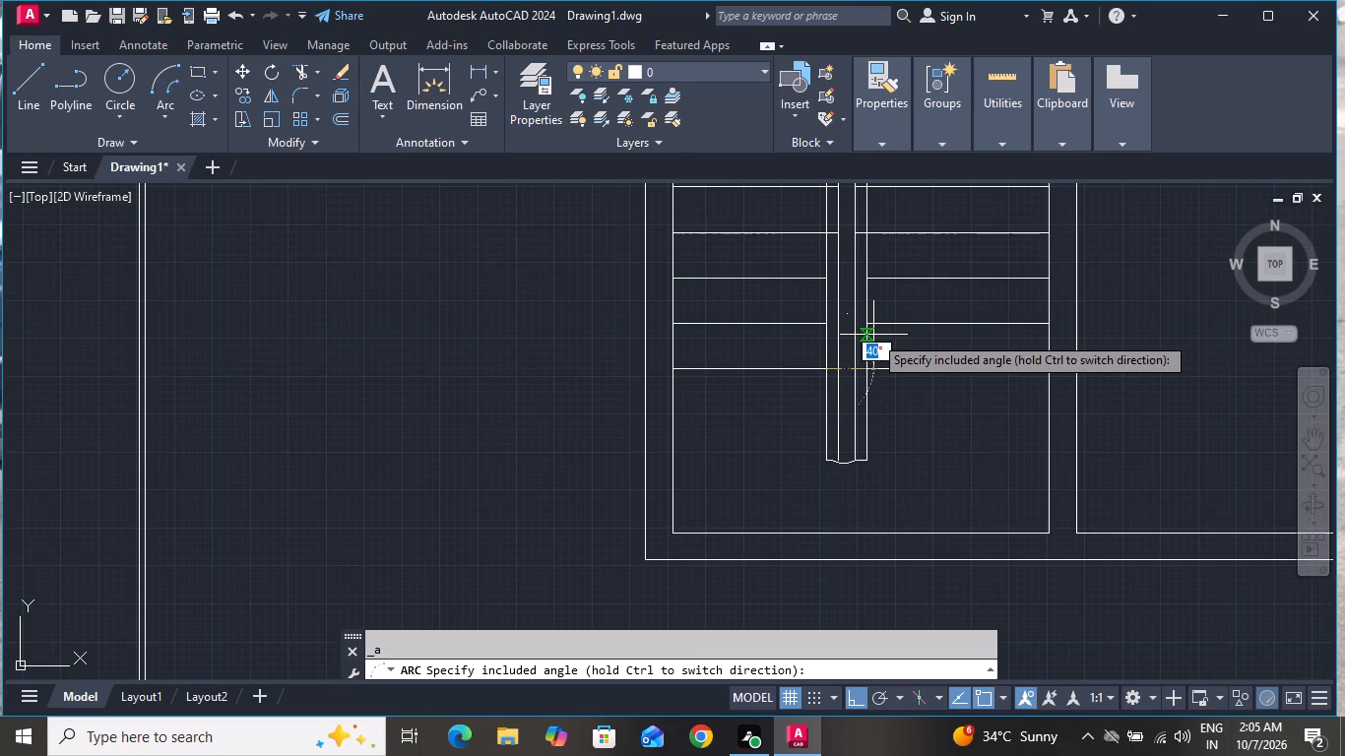
left_click(856, 320)
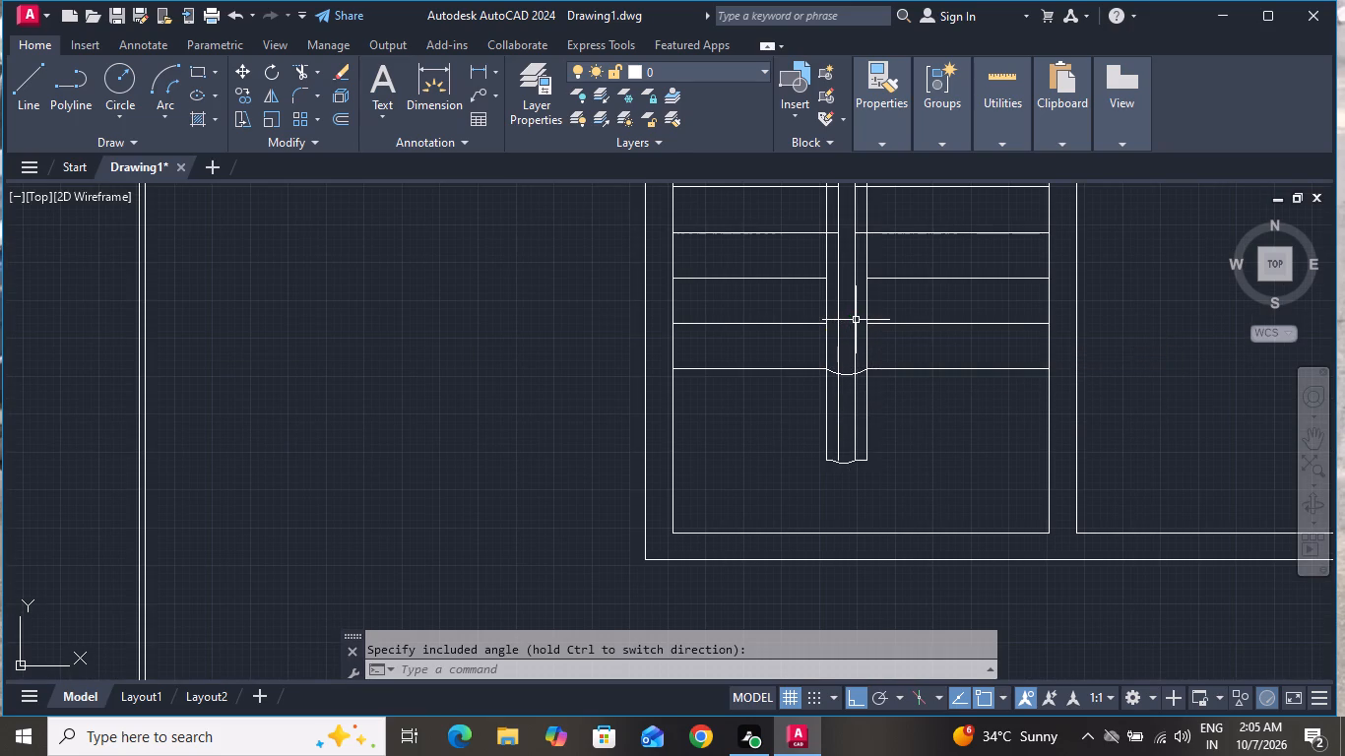
Trim off the central rail lines extending below the new arc and remove the leftover end pieces beneath them.
type("tr")
key("space")
key("space")
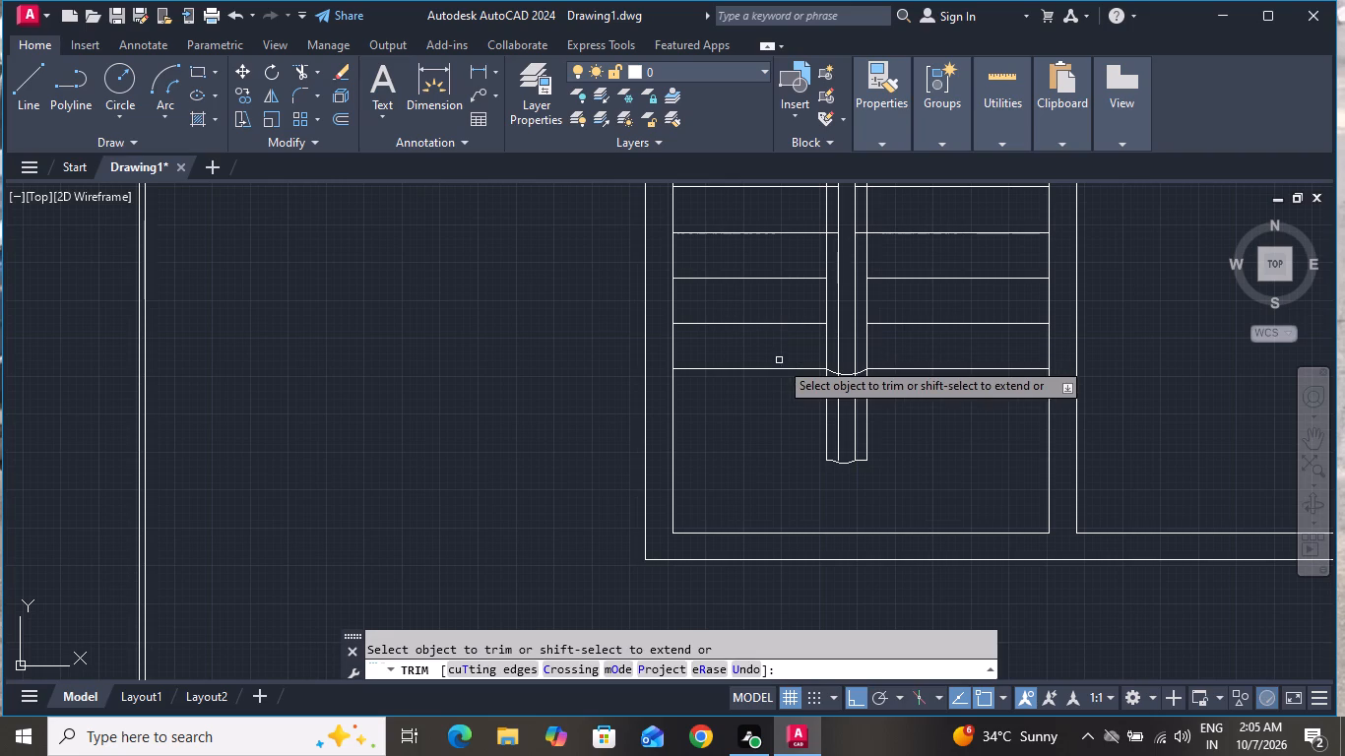
key("space")
key("t")
type("r")
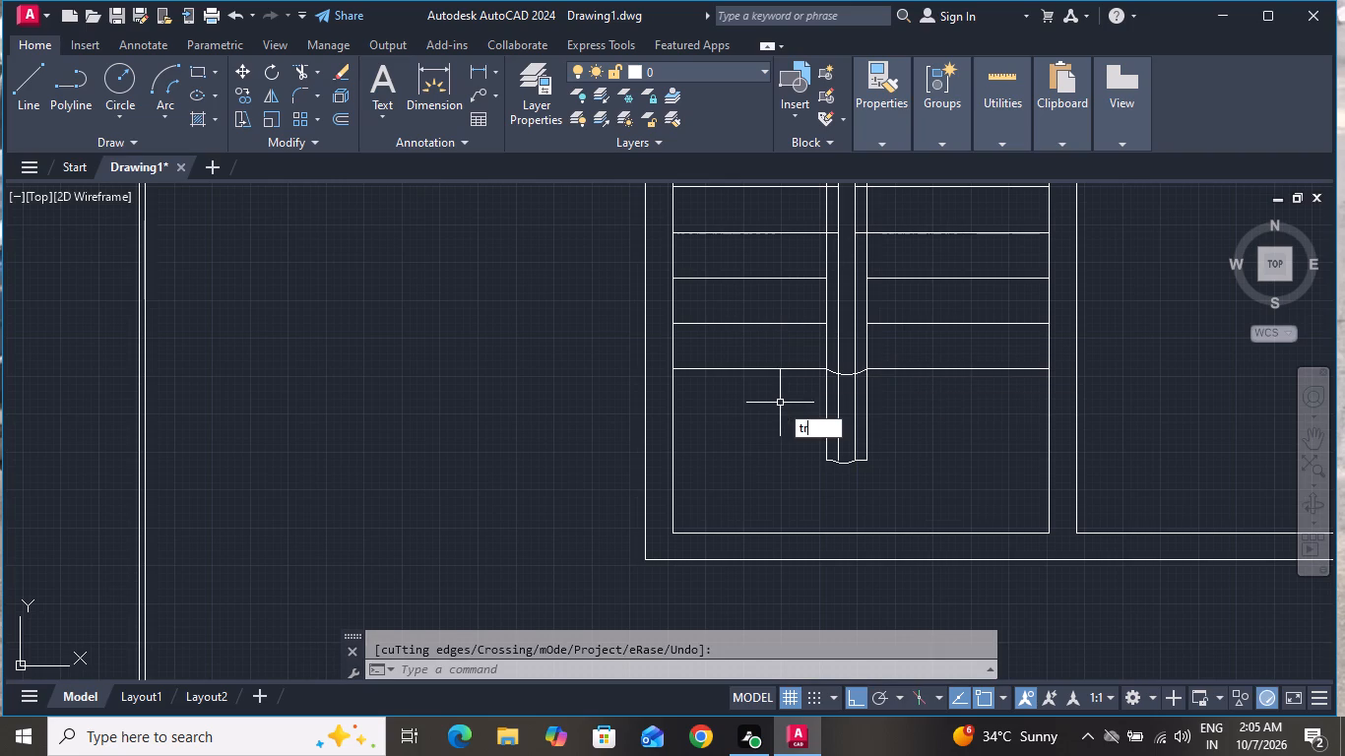
key("space")
key("space")
left_click(789, 410)
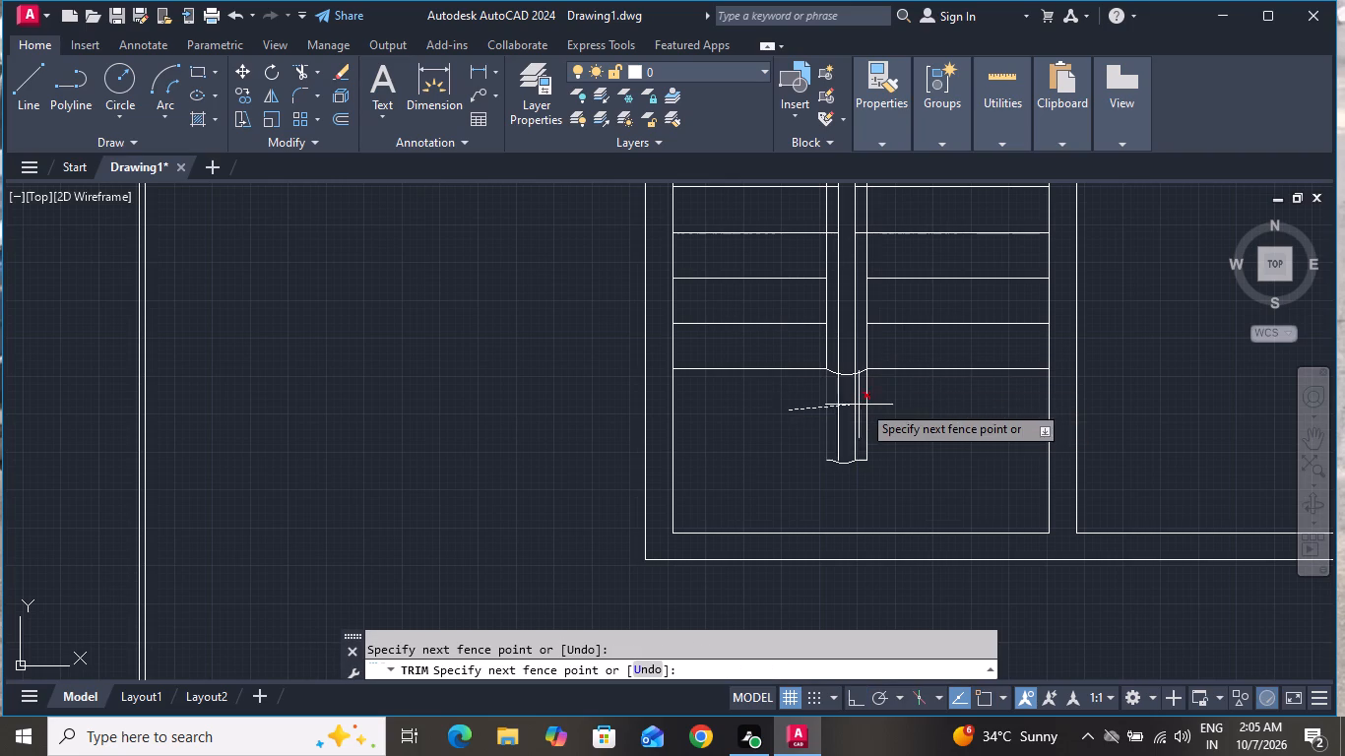
double_click(900, 402)
left_click(843, 495)
scroll(843, 488, "up", 3)
left_click(963, 336)
left_click(778, 413)
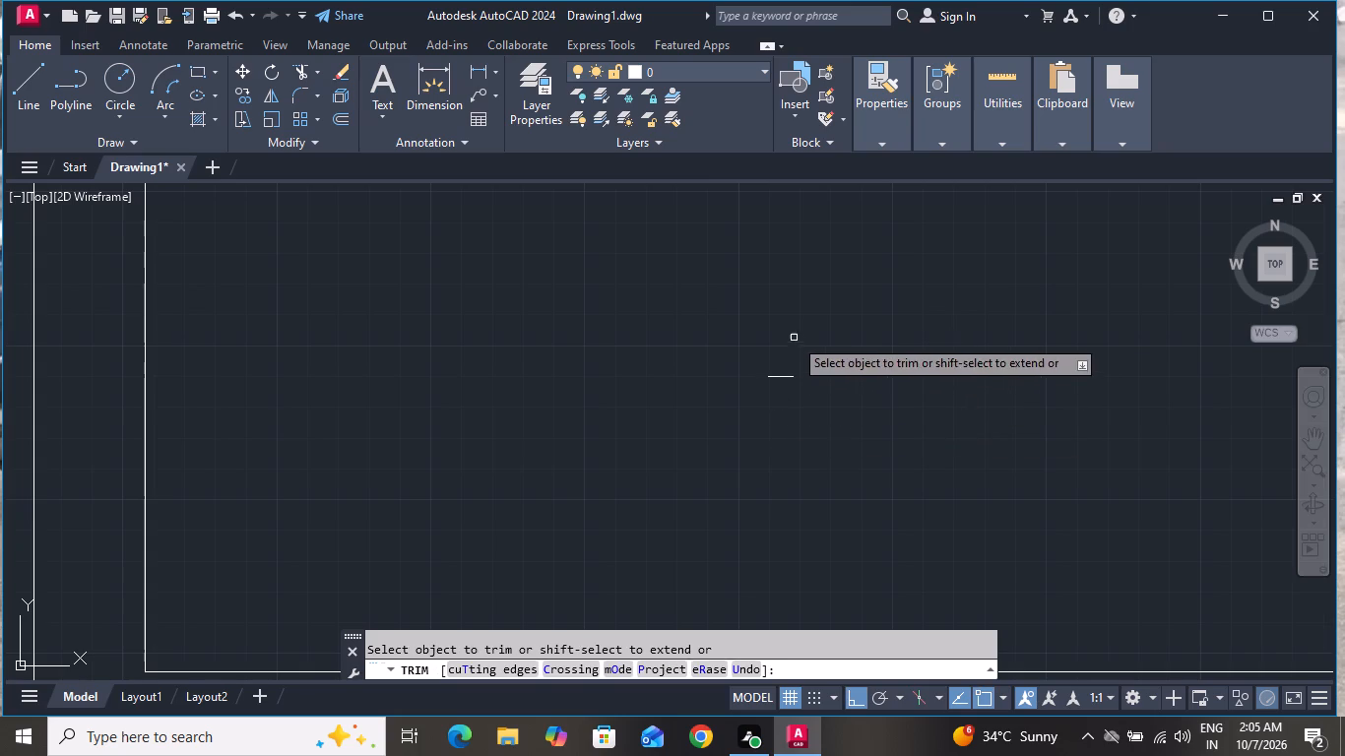
left_click(794, 338)
left_click(790, 409)
right_click(826, 385)
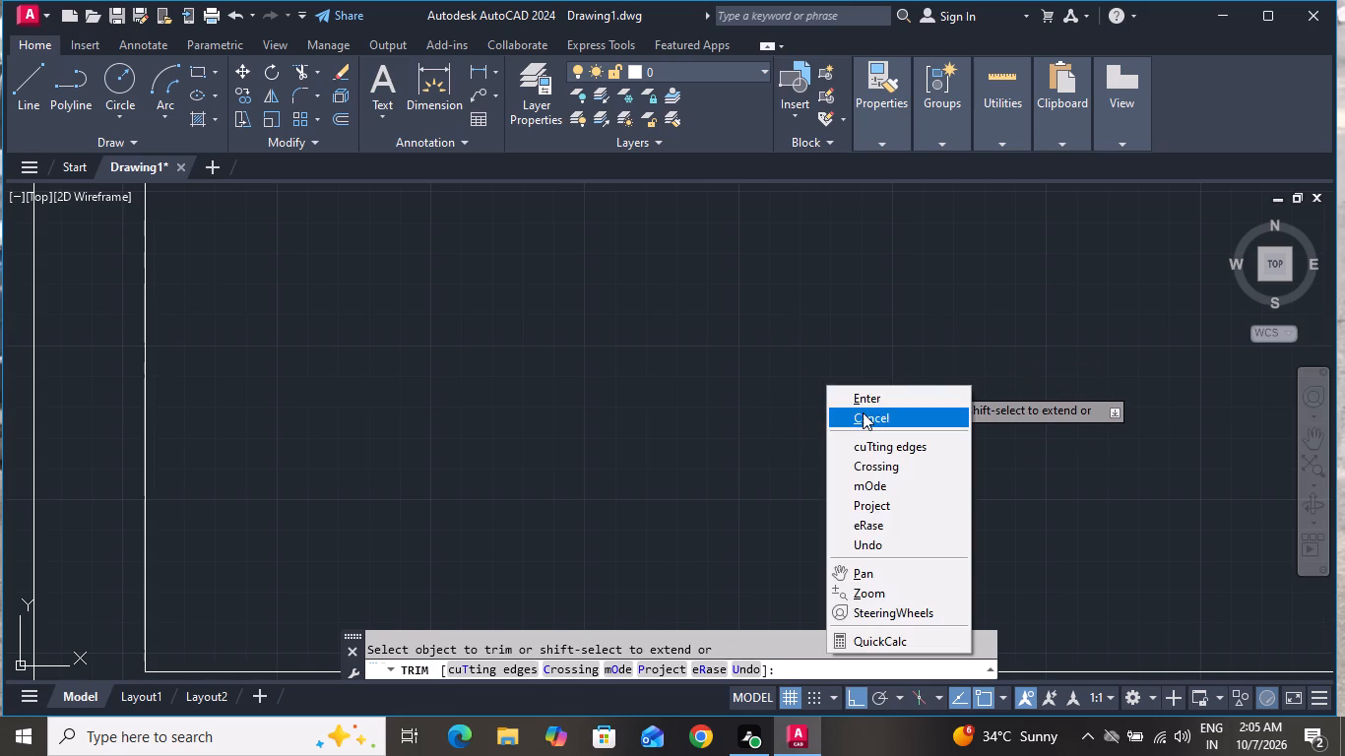
left_click(863, 412)
Load the ACAD_ISO03W100 (ISO dash space) linetype into the drawing.
scroll(851, 403, "up", 1)
scroll(850, 403, "down", 6)
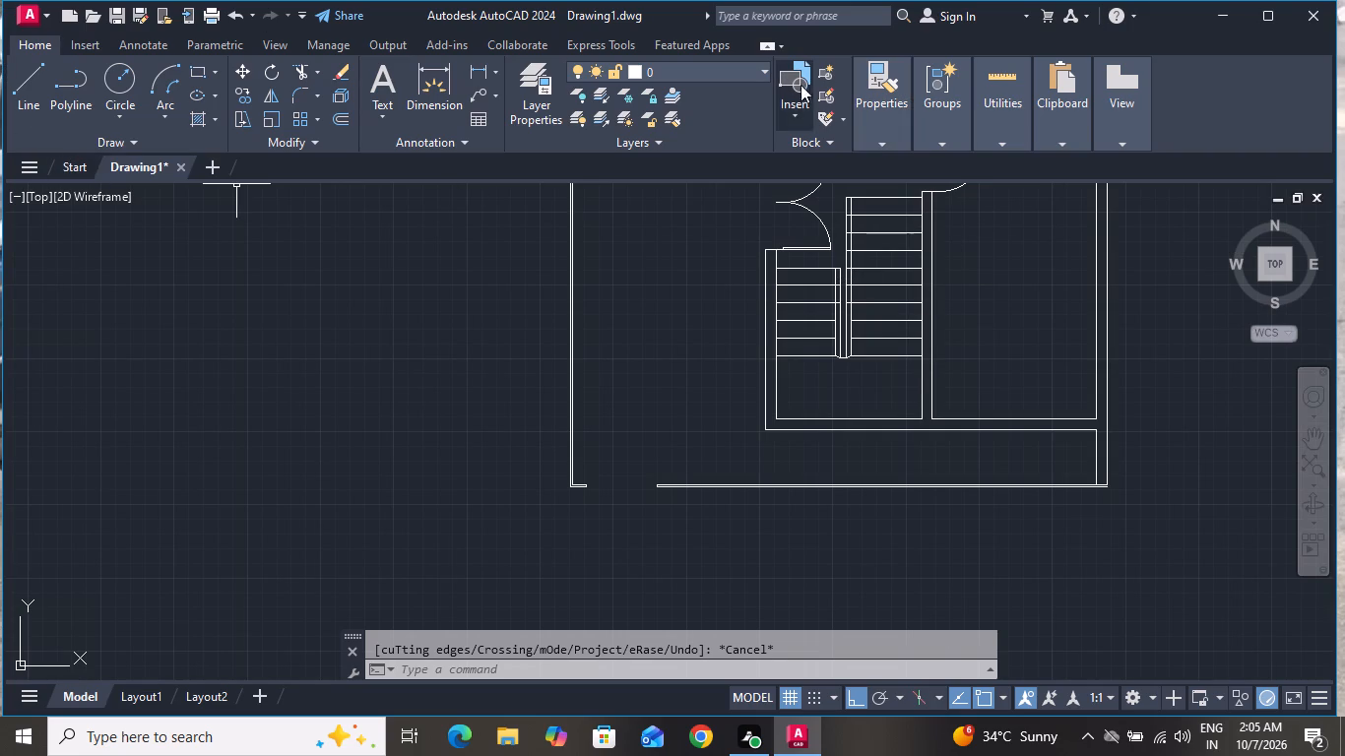
left_click(41, 32)
left_click(37, 43)
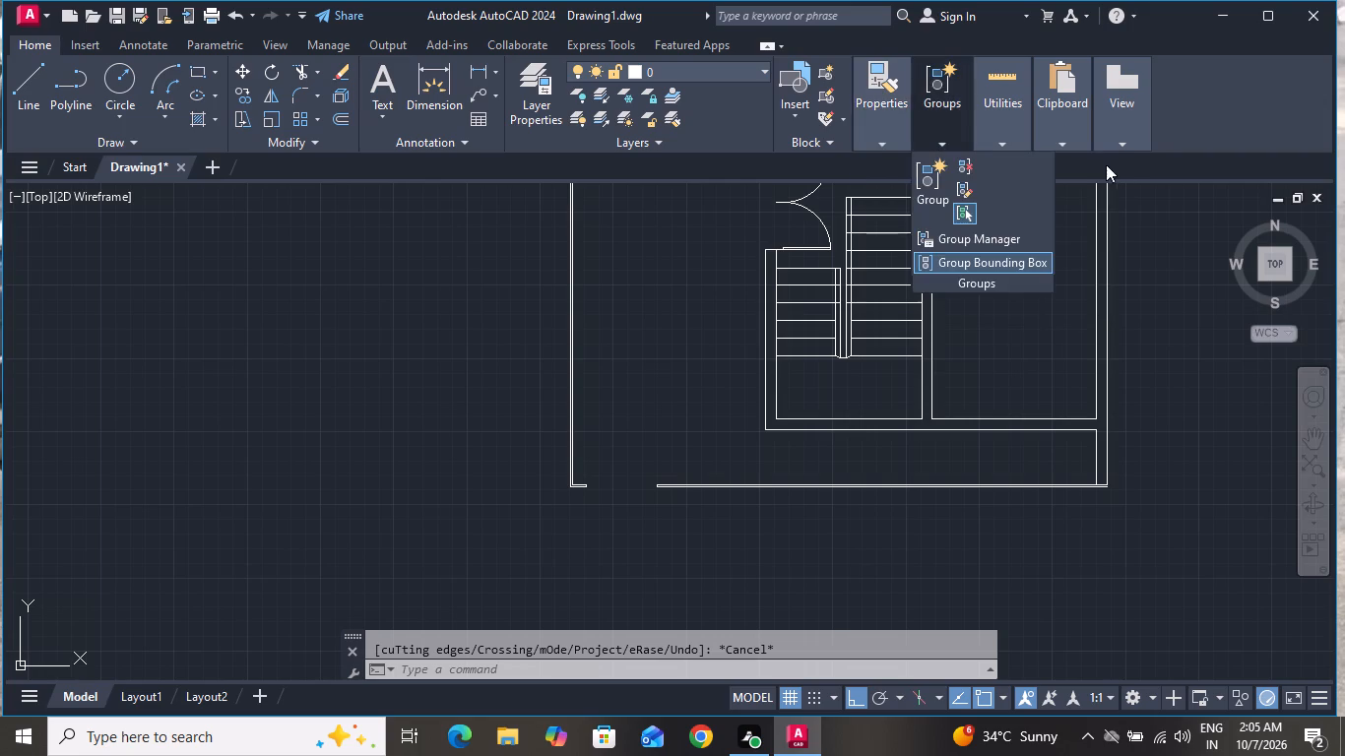
left_click(877, 144)
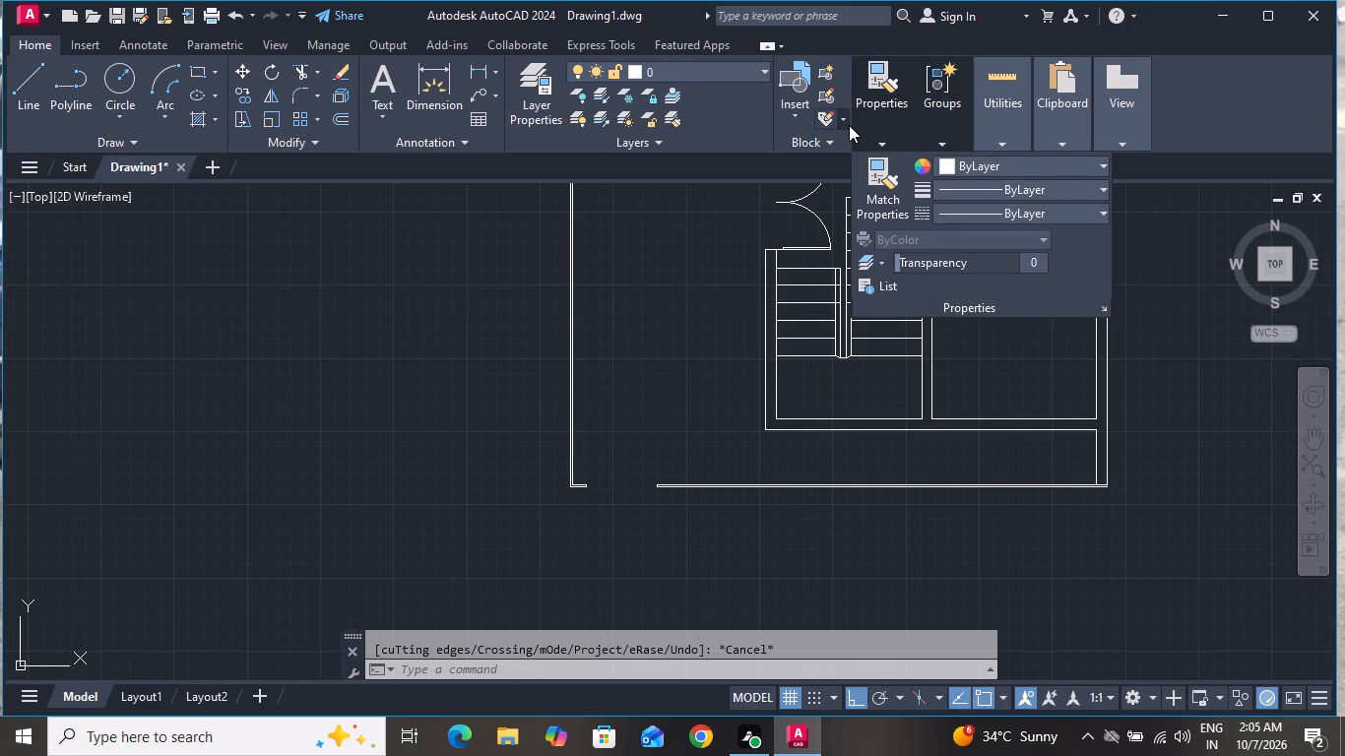
left_click(867, 126)
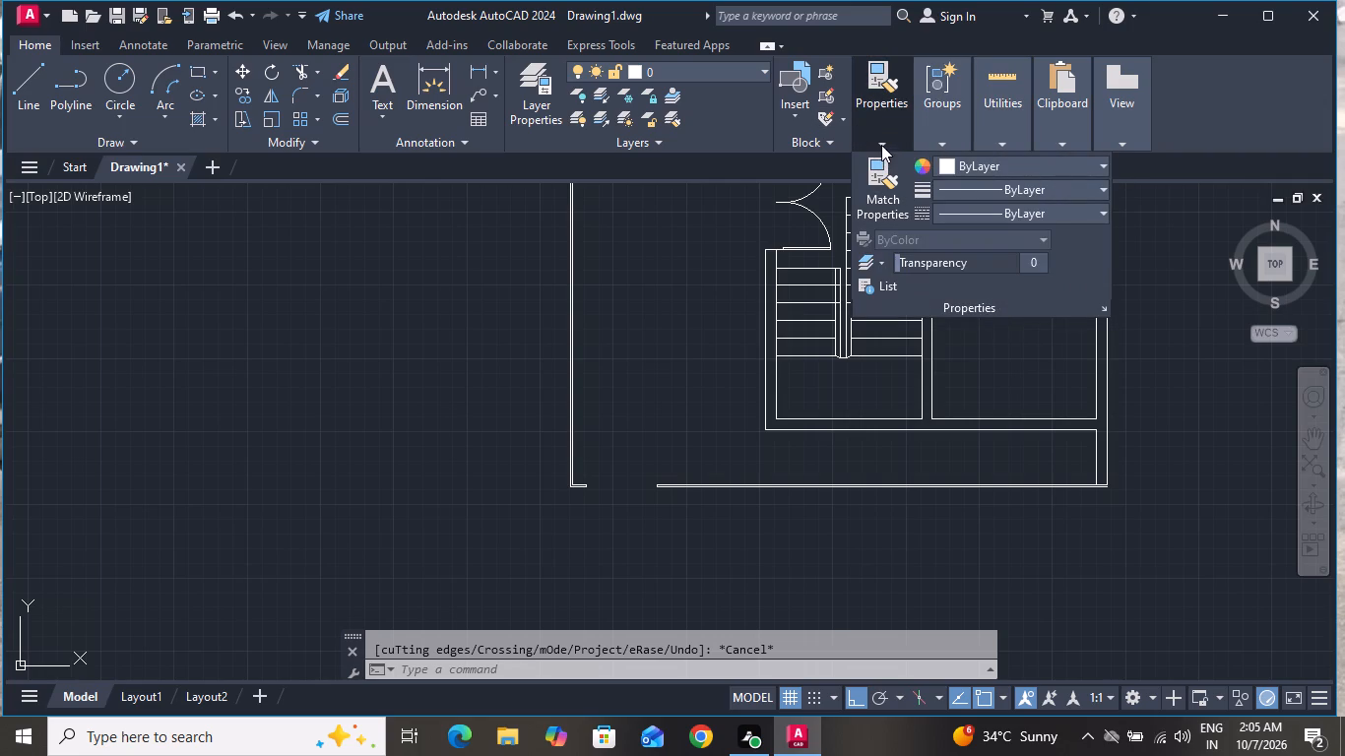
left_click(1101, 201)
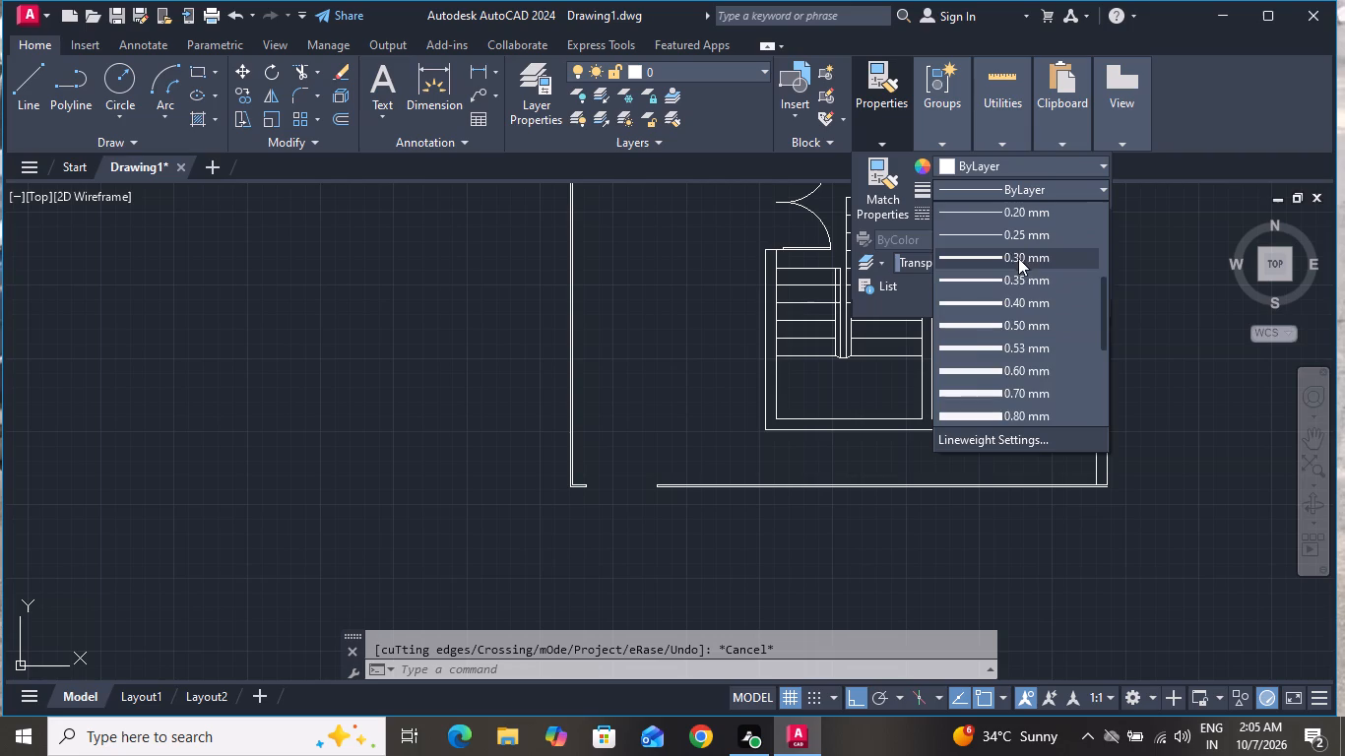
scroll(1017, 282, "down", 6)
scroll(1053, 284, "up", 3)
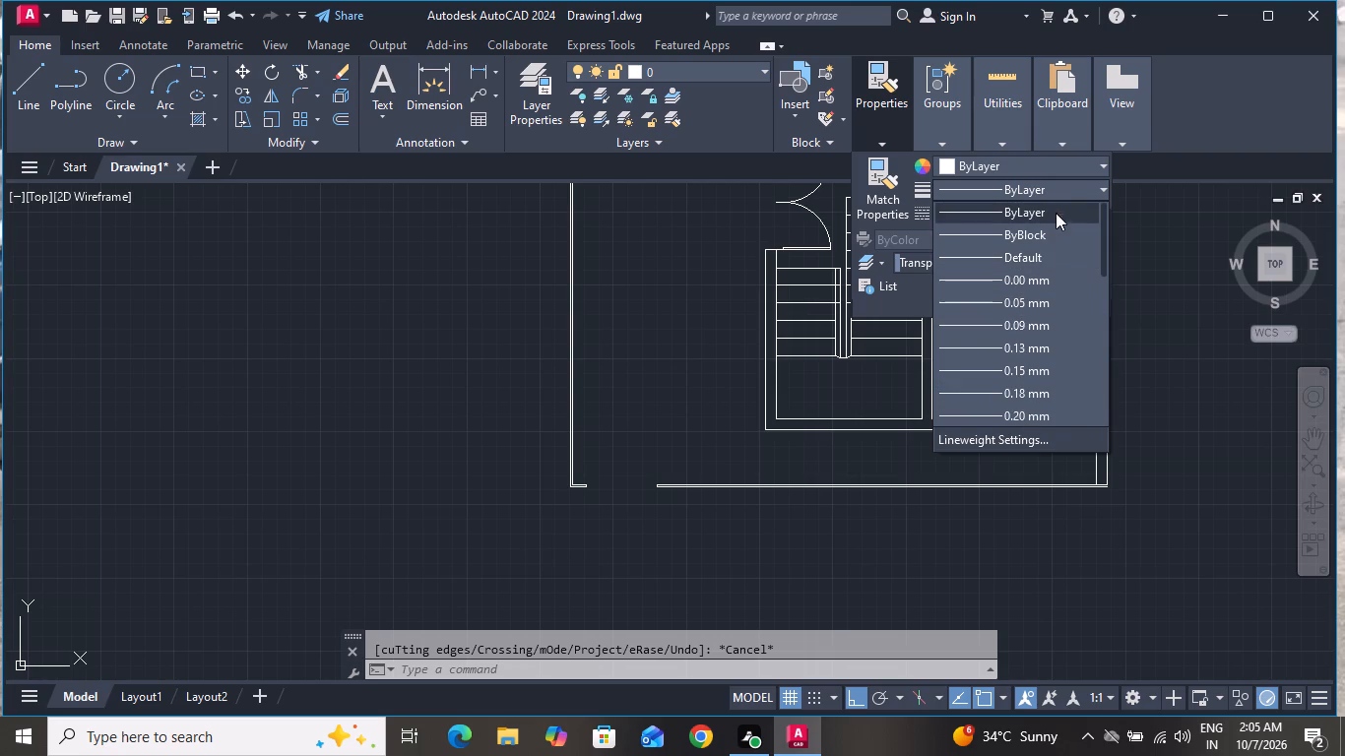
left_click(1057, 164)
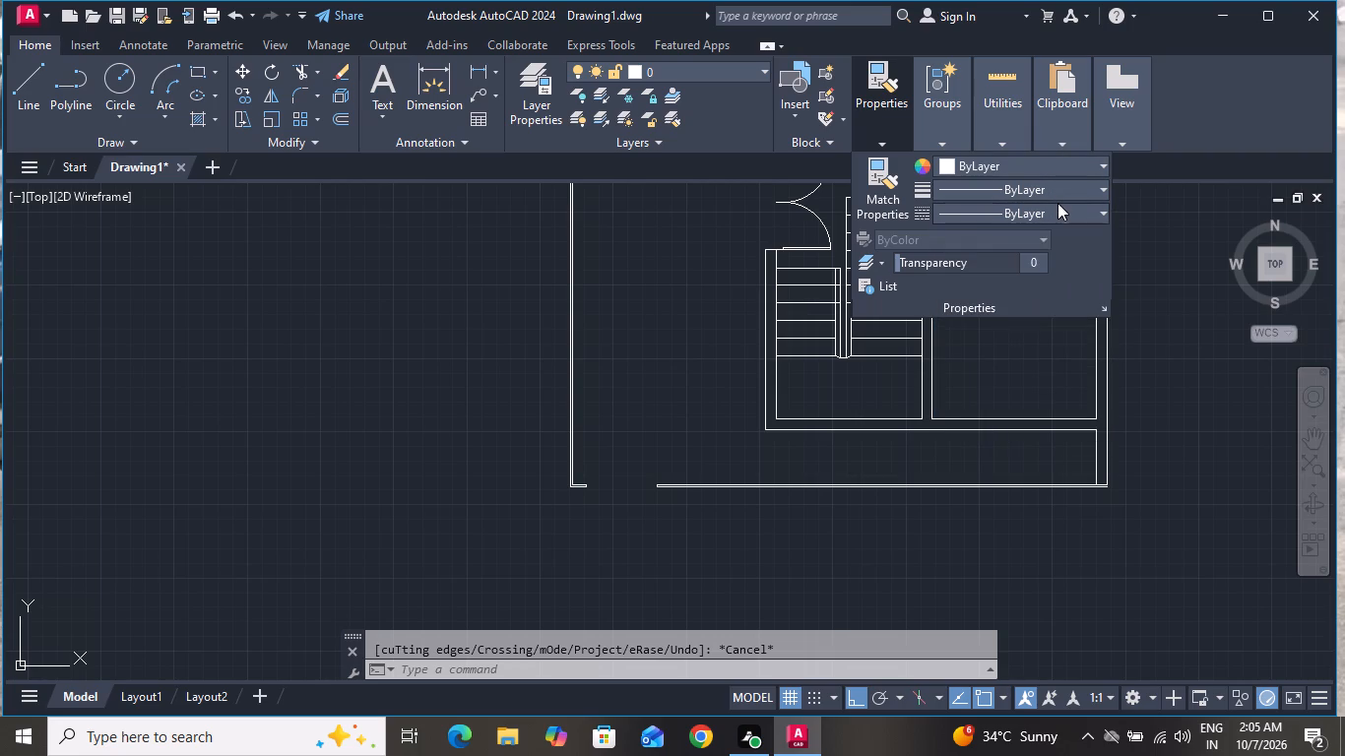
left_click(1057, 203)
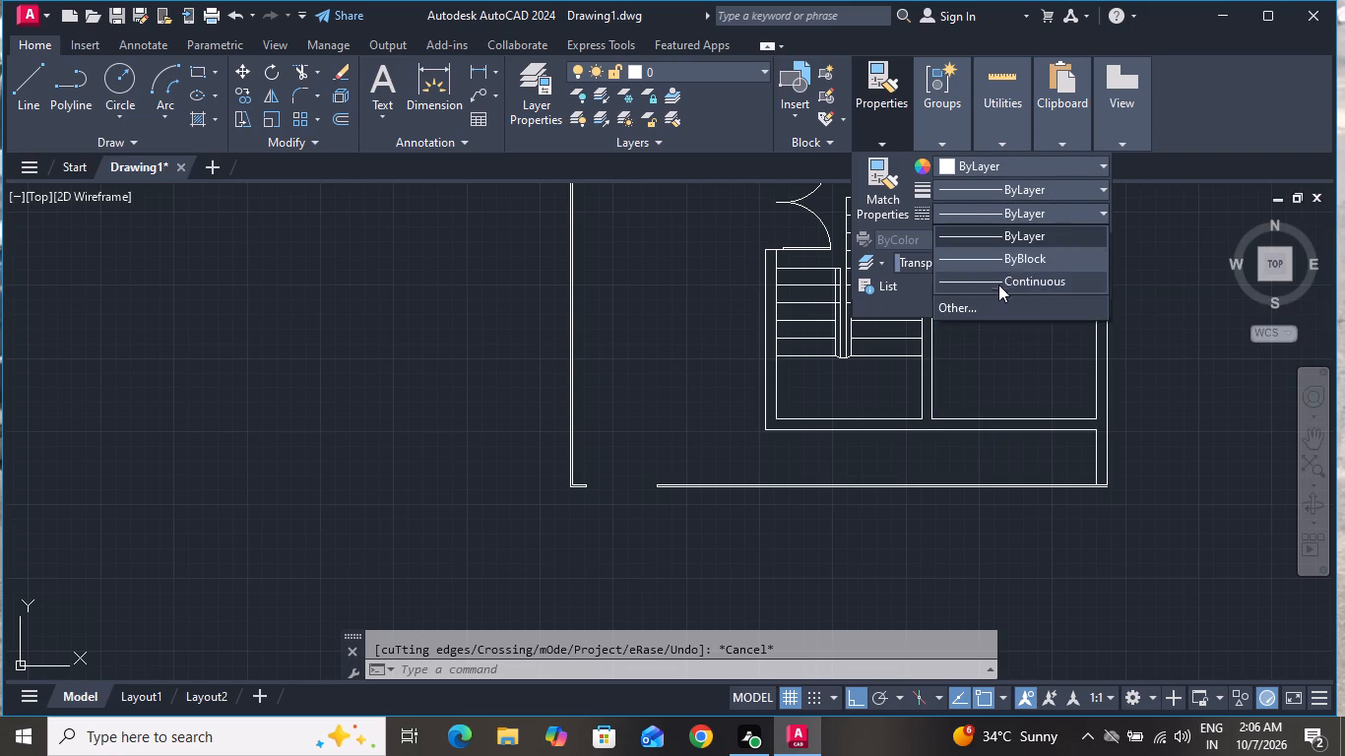
left_click(971, 308)
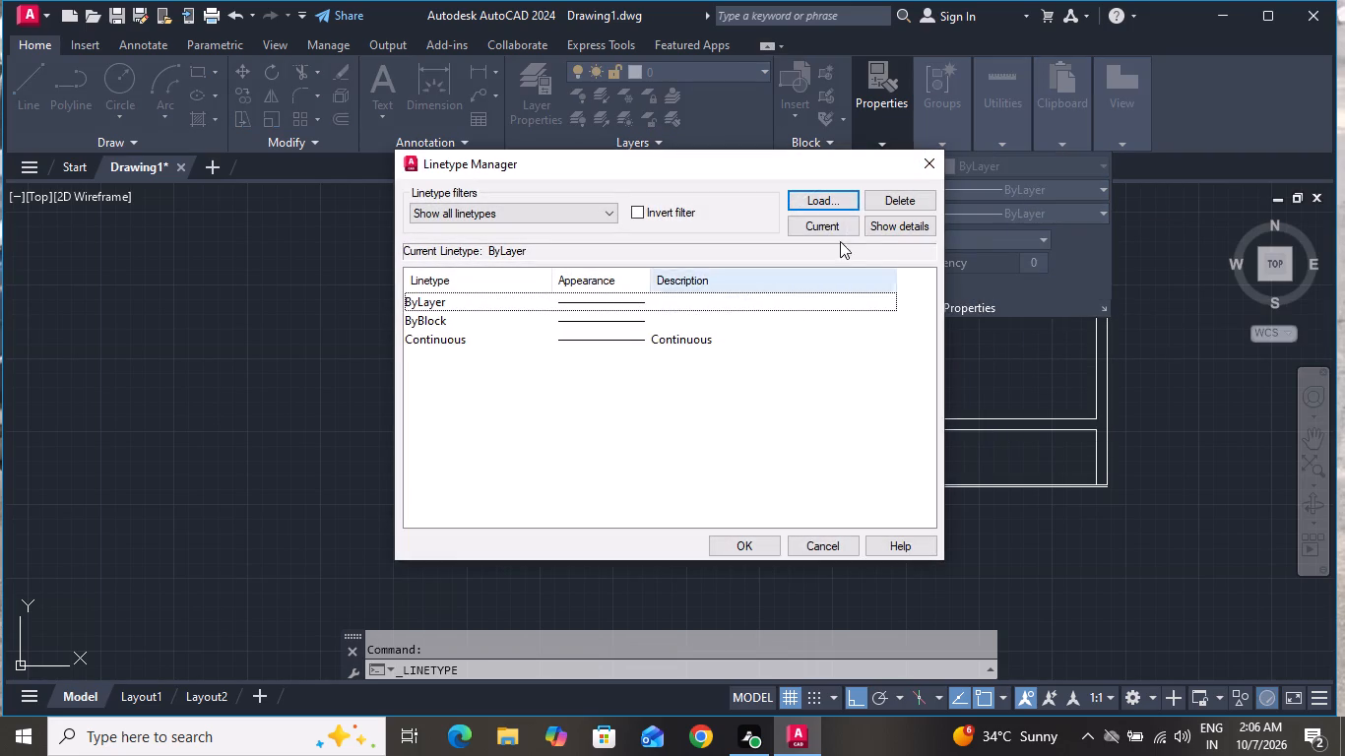
left_click(839, 193)
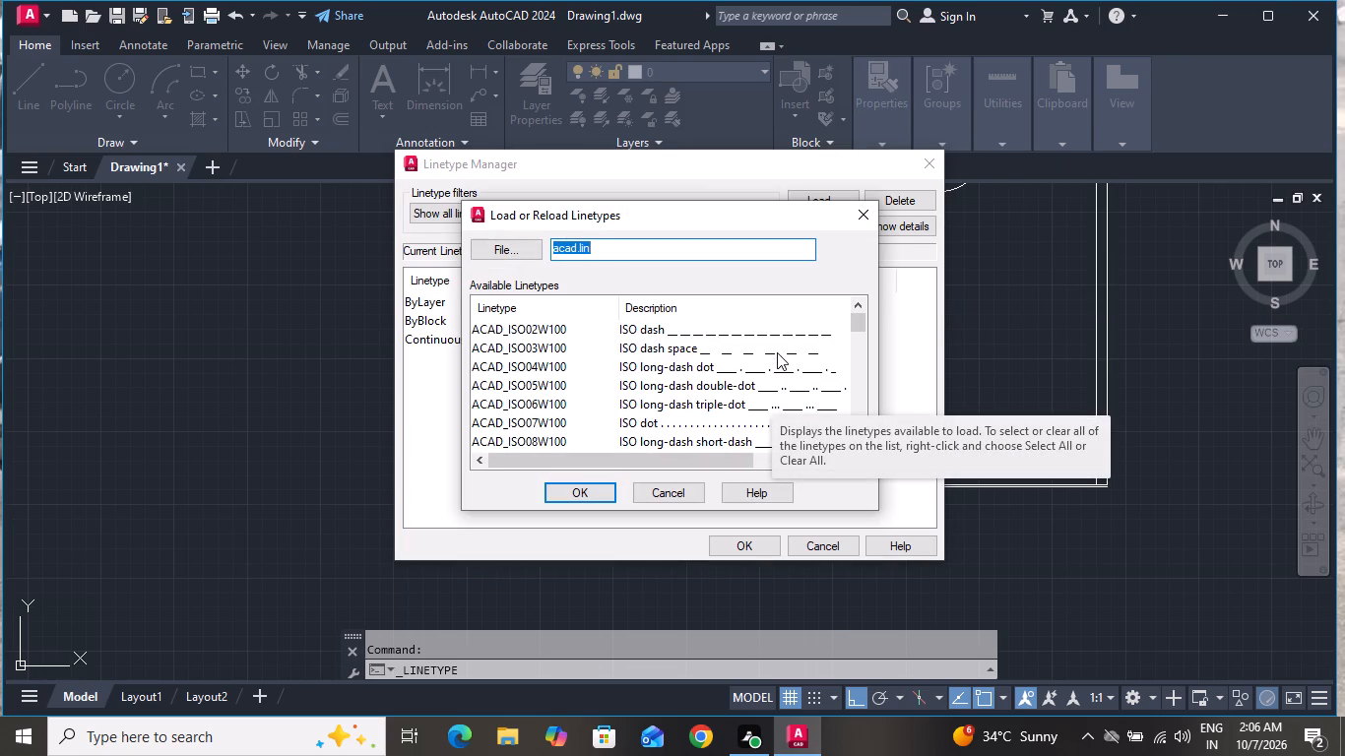
left_click(777, 352)
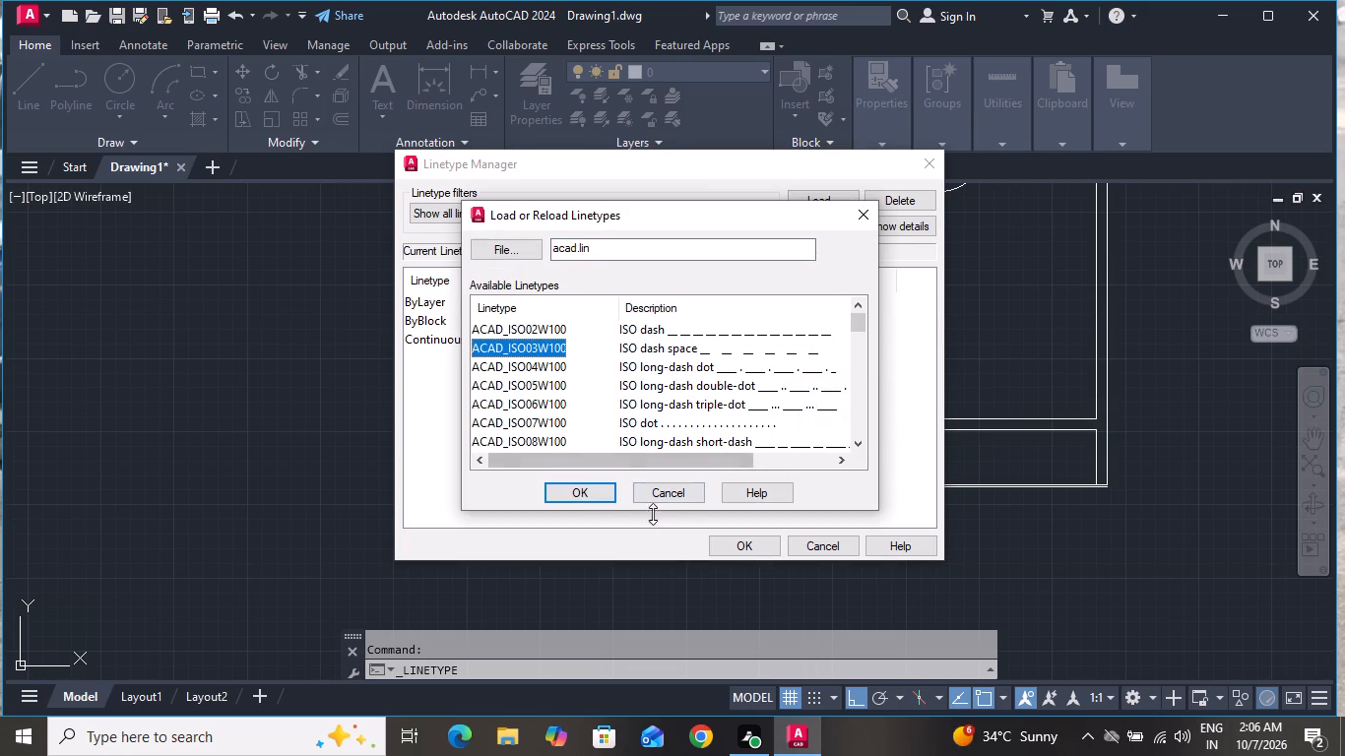
left_click(589, 490)
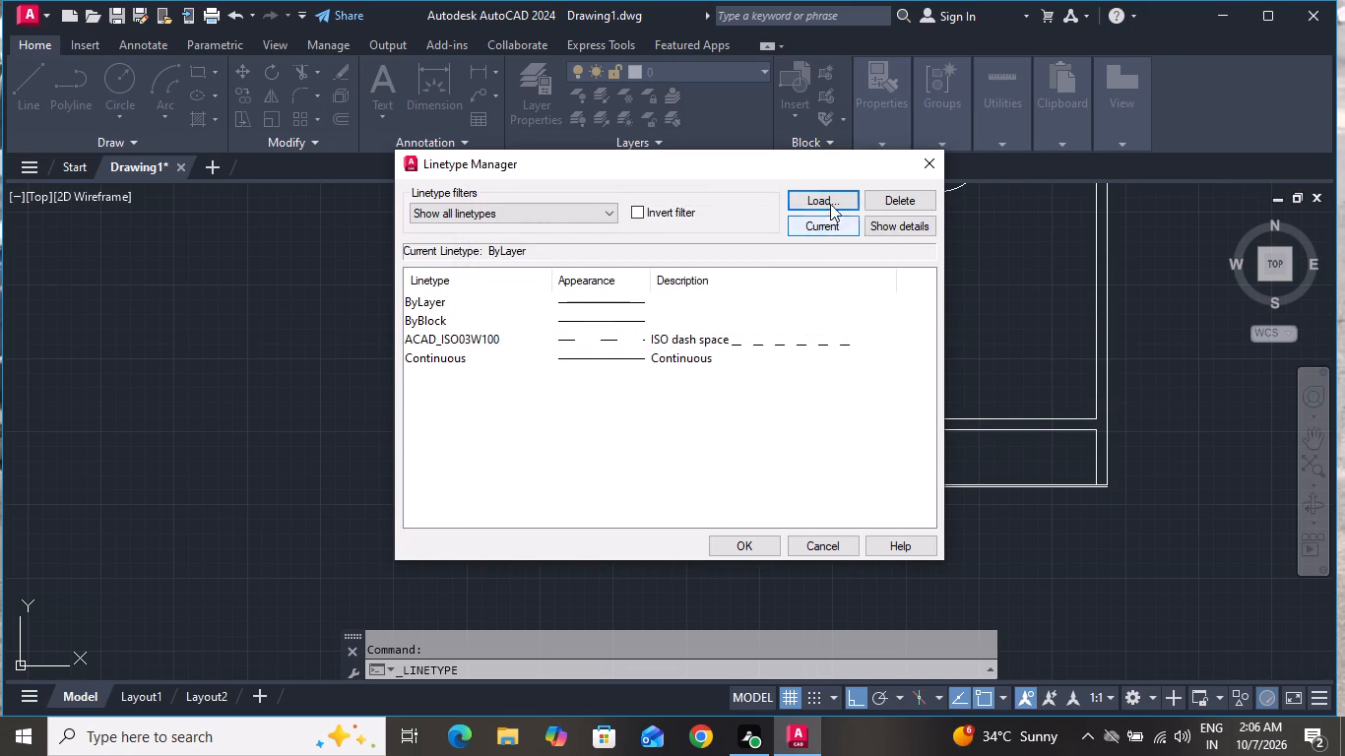
left_click(744, 551)
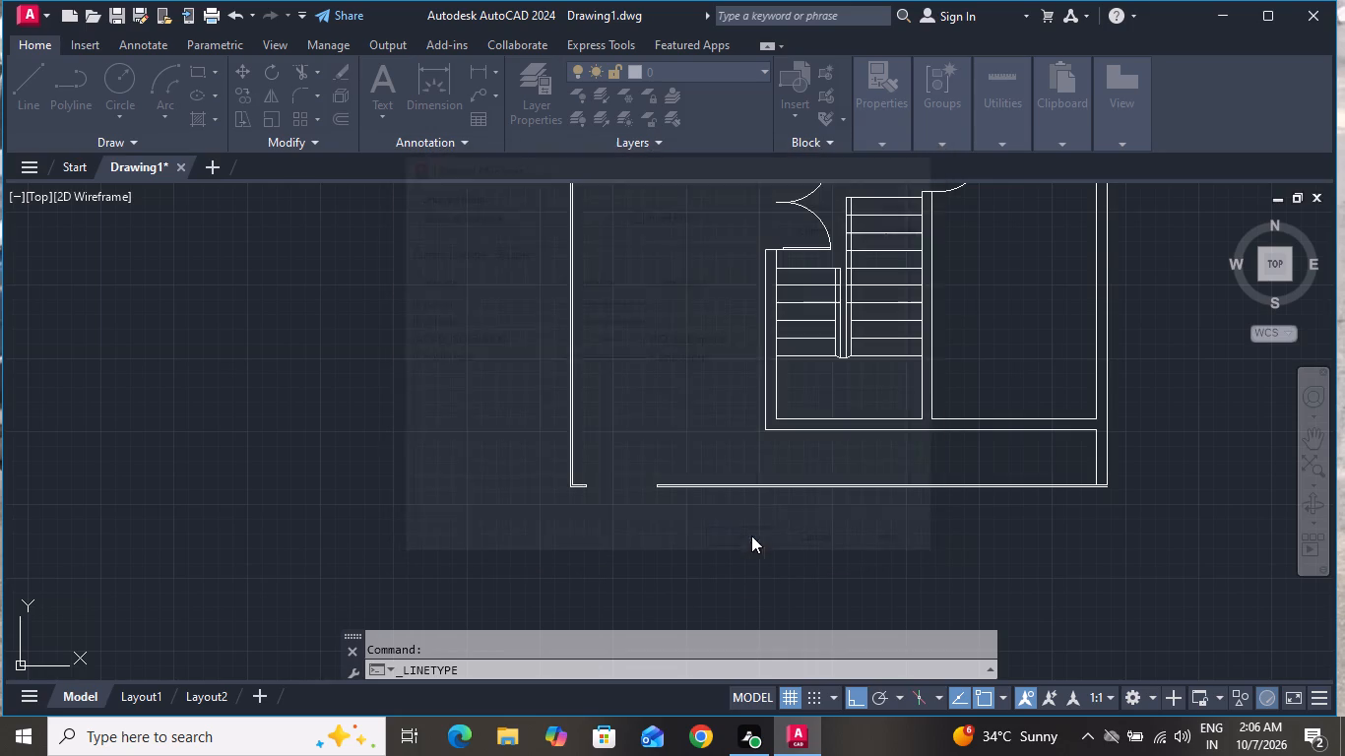
Make ACAD_ISO03W100 the current linetype.
left_click(879, 150)
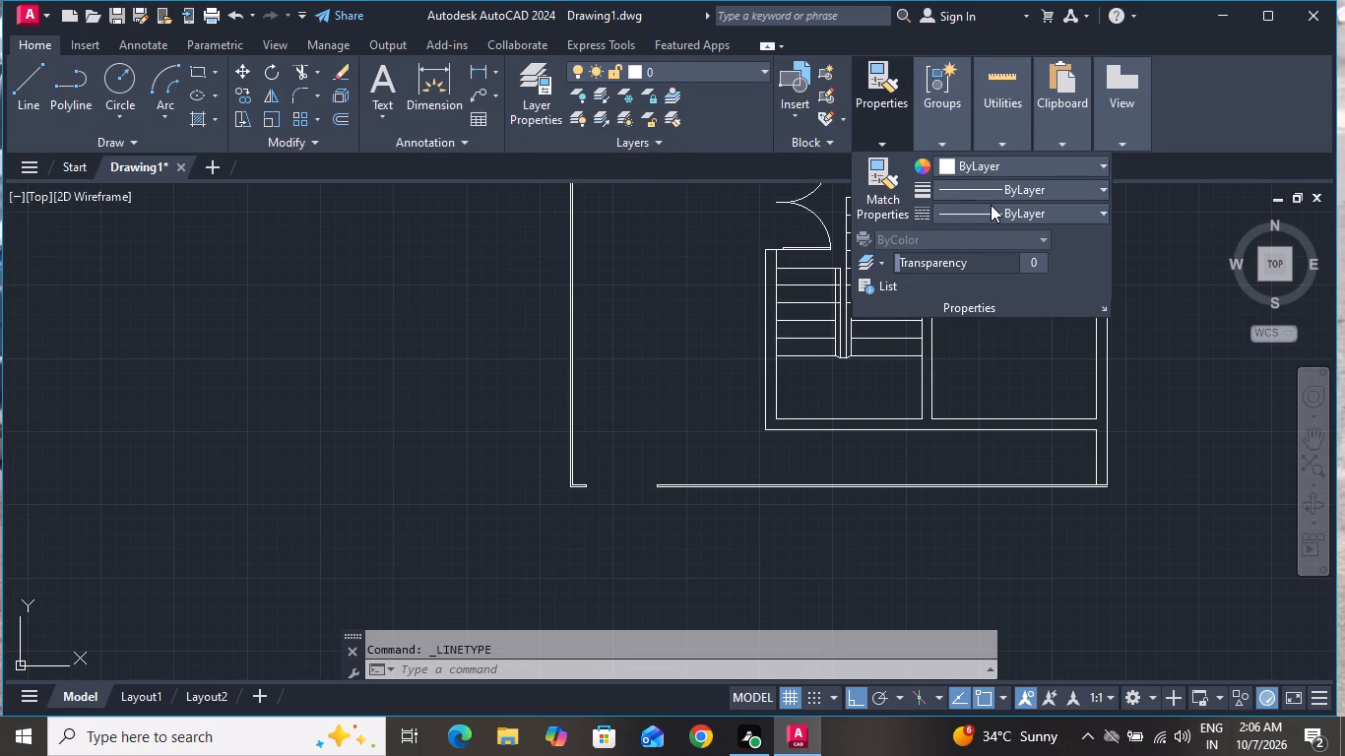
left_click(991, 205)
left_click(1009, 287)
With Ortho off, draw a dashed line about 4'-3" long from the arc's left end slightly downward to the stairwell's inner left wall.
left_click(16, 73)
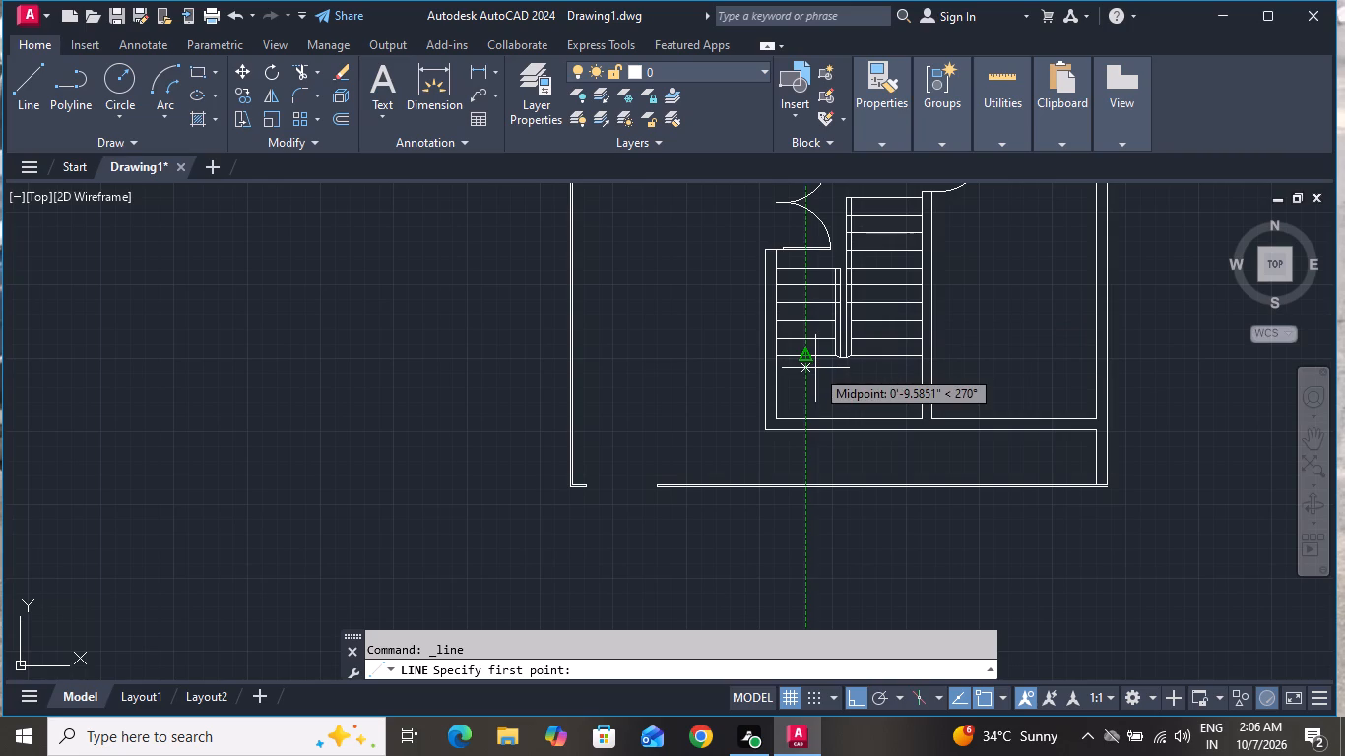
scroll(836, 367, "up", 3)
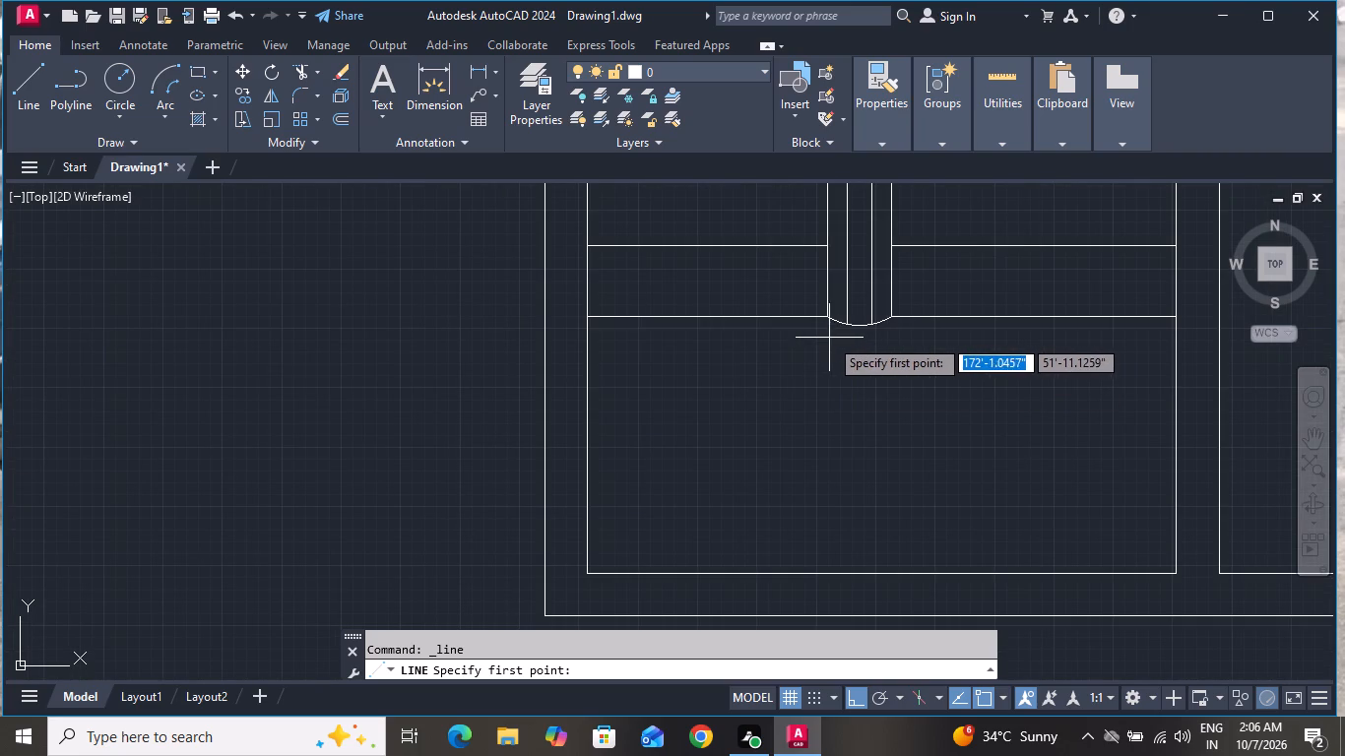
left_click(829, 317)
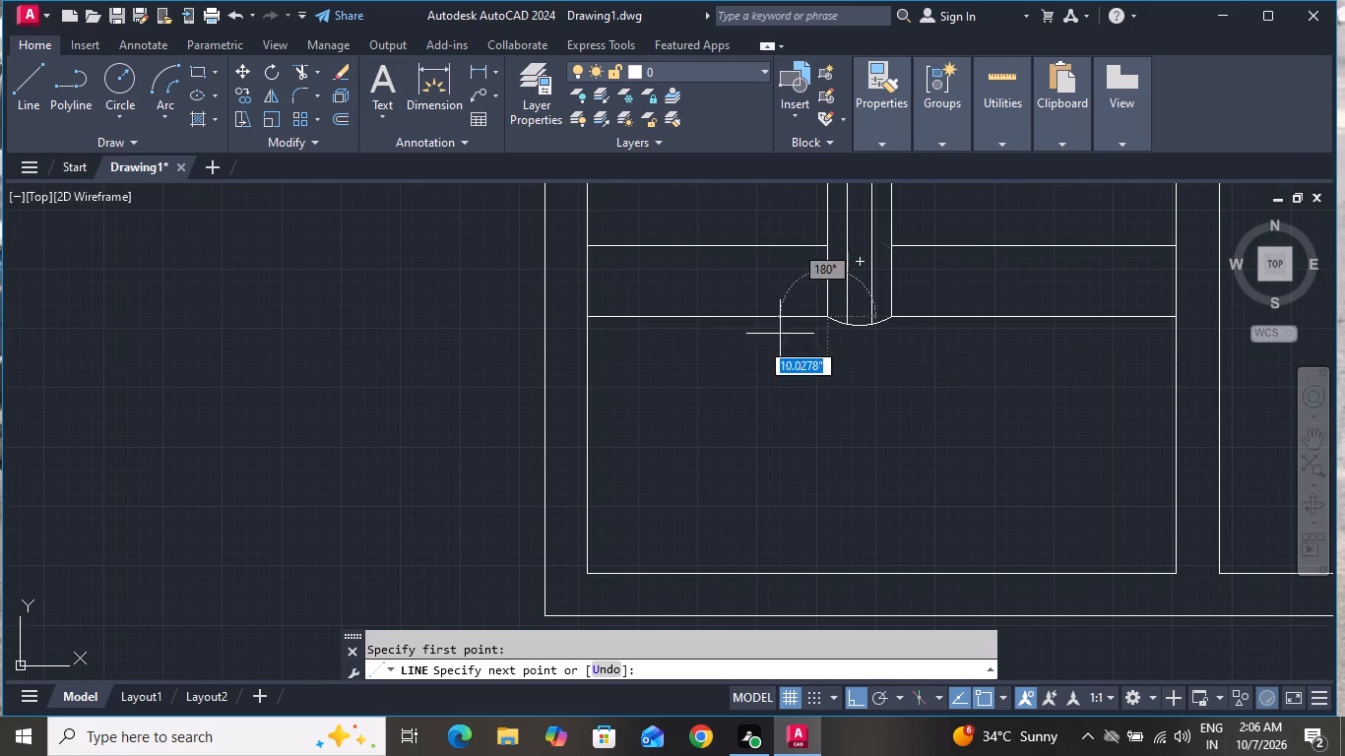
left_click(855, 695)
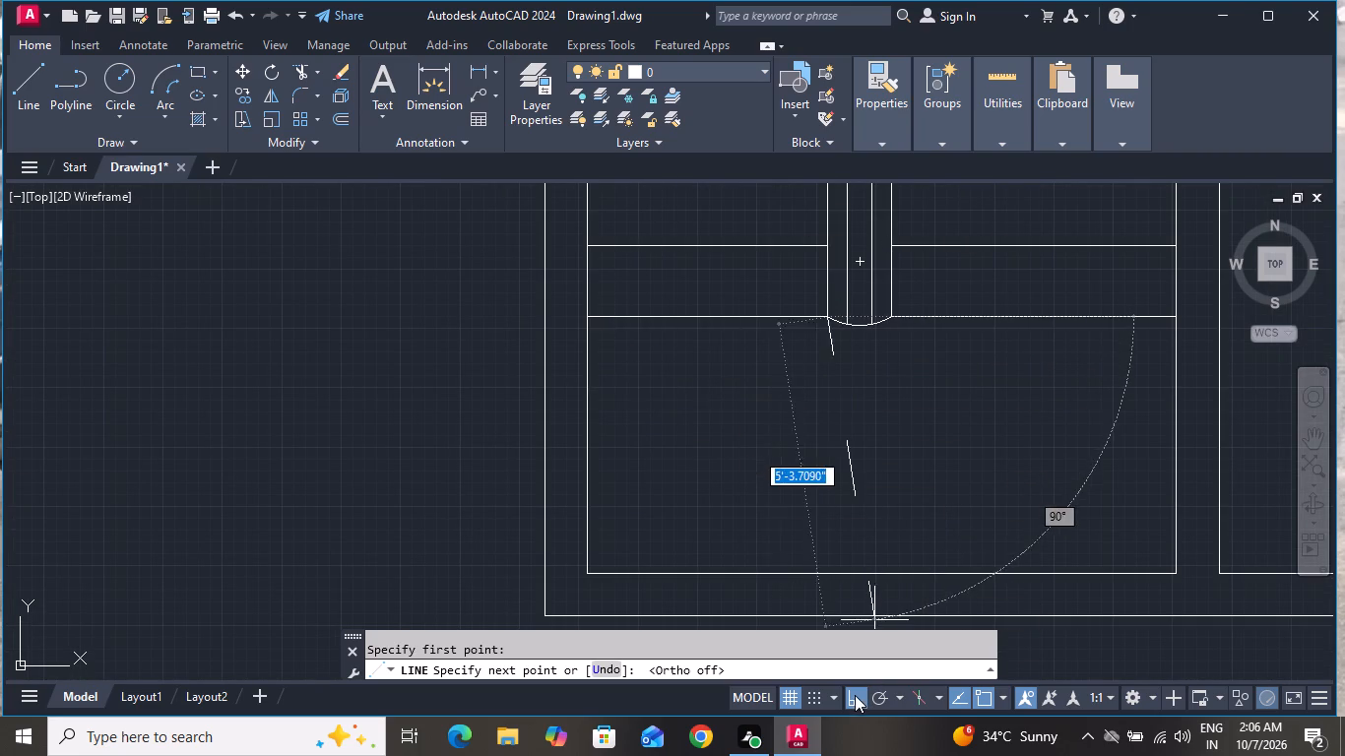
left_click(587, 363)
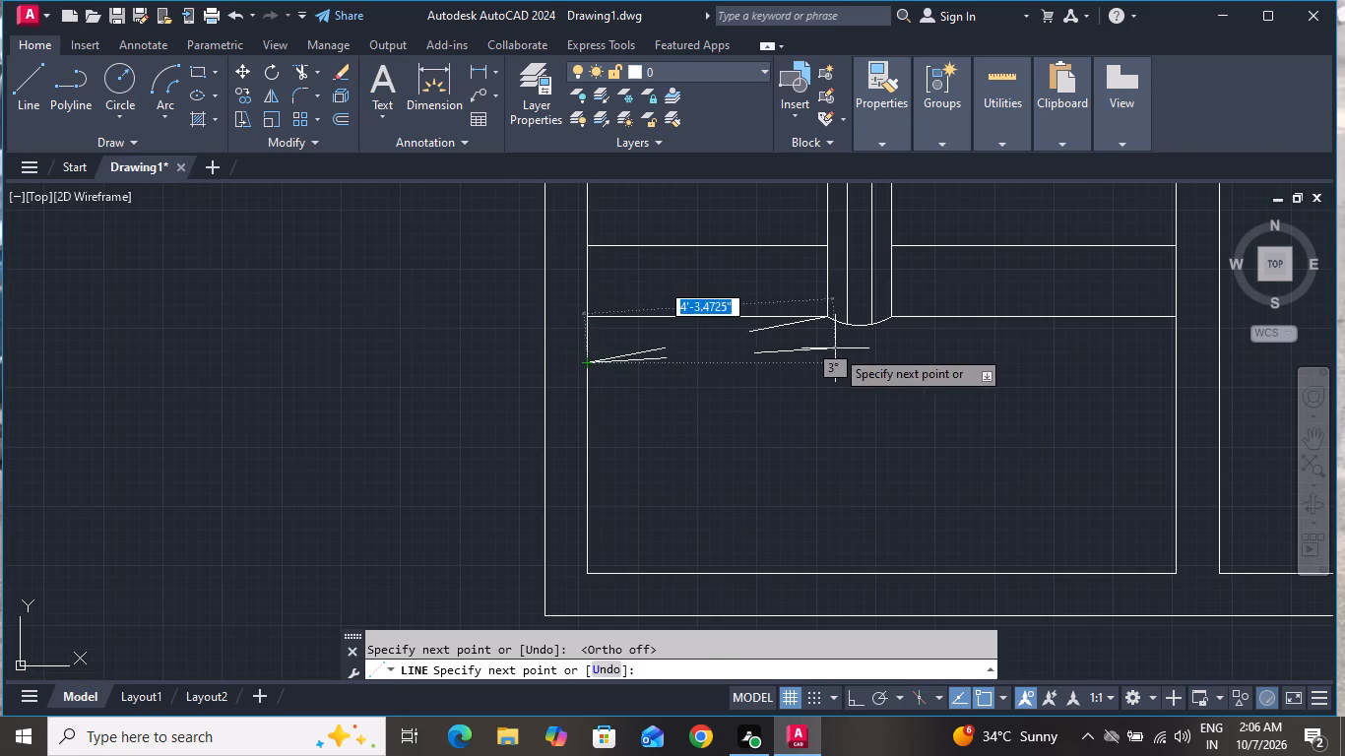
right_click(766, 403)
left_click(801, 429)
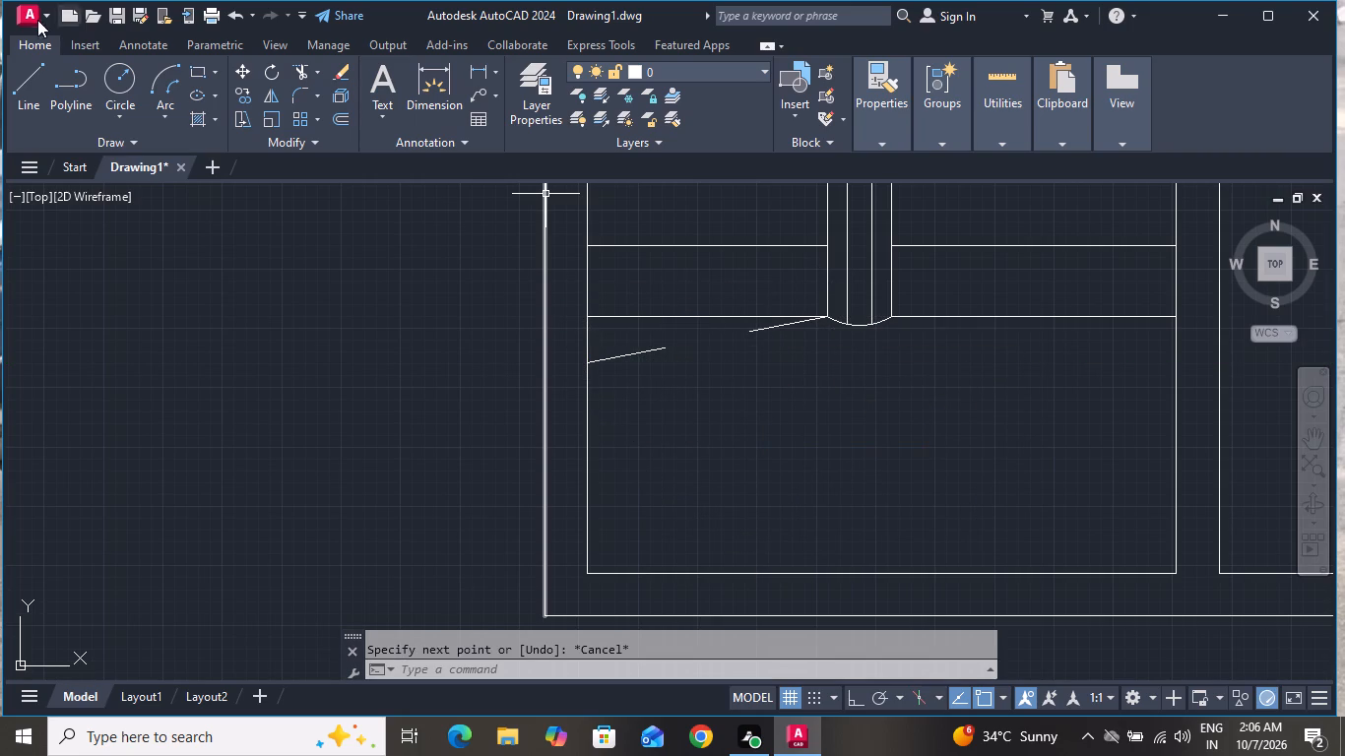
Draw a dashed diagonal line from the arc's left end to the stairwell's inner lower-left corner.
left_click(25, 81)
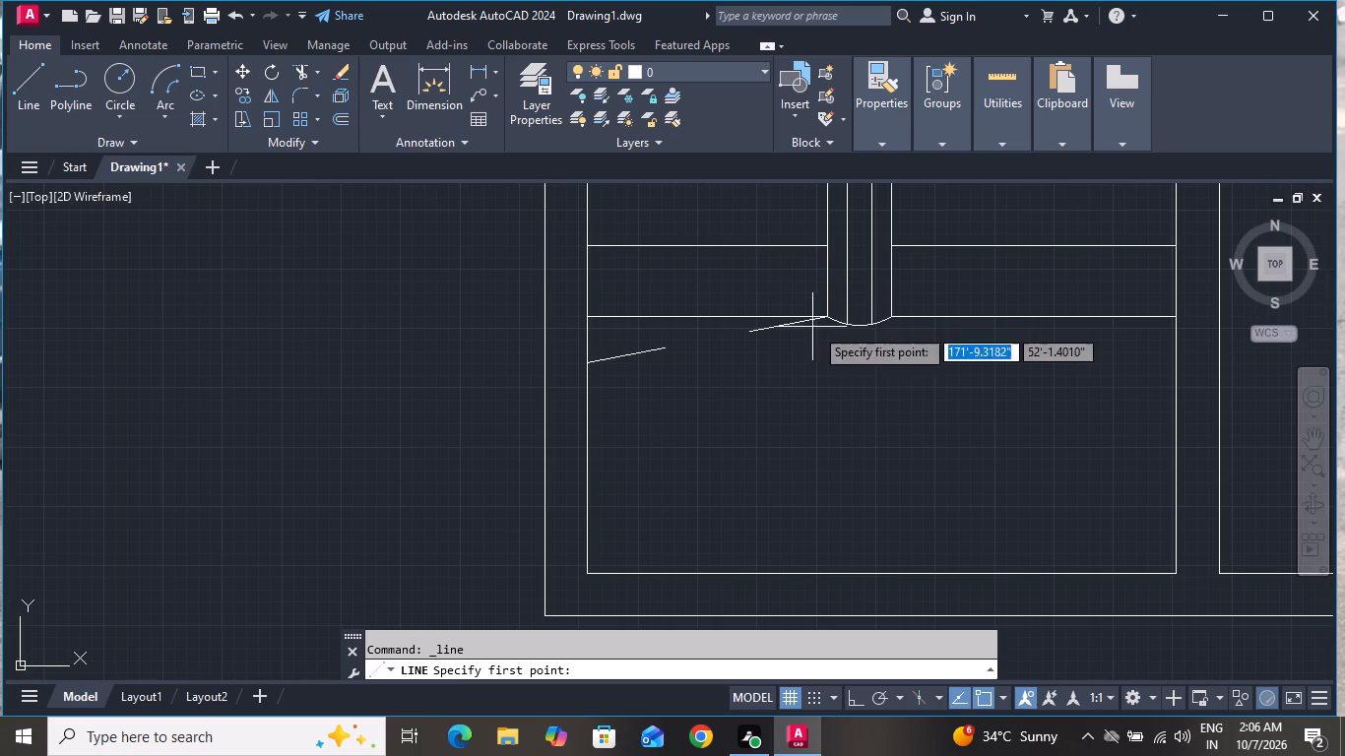
left_click(832, 319)
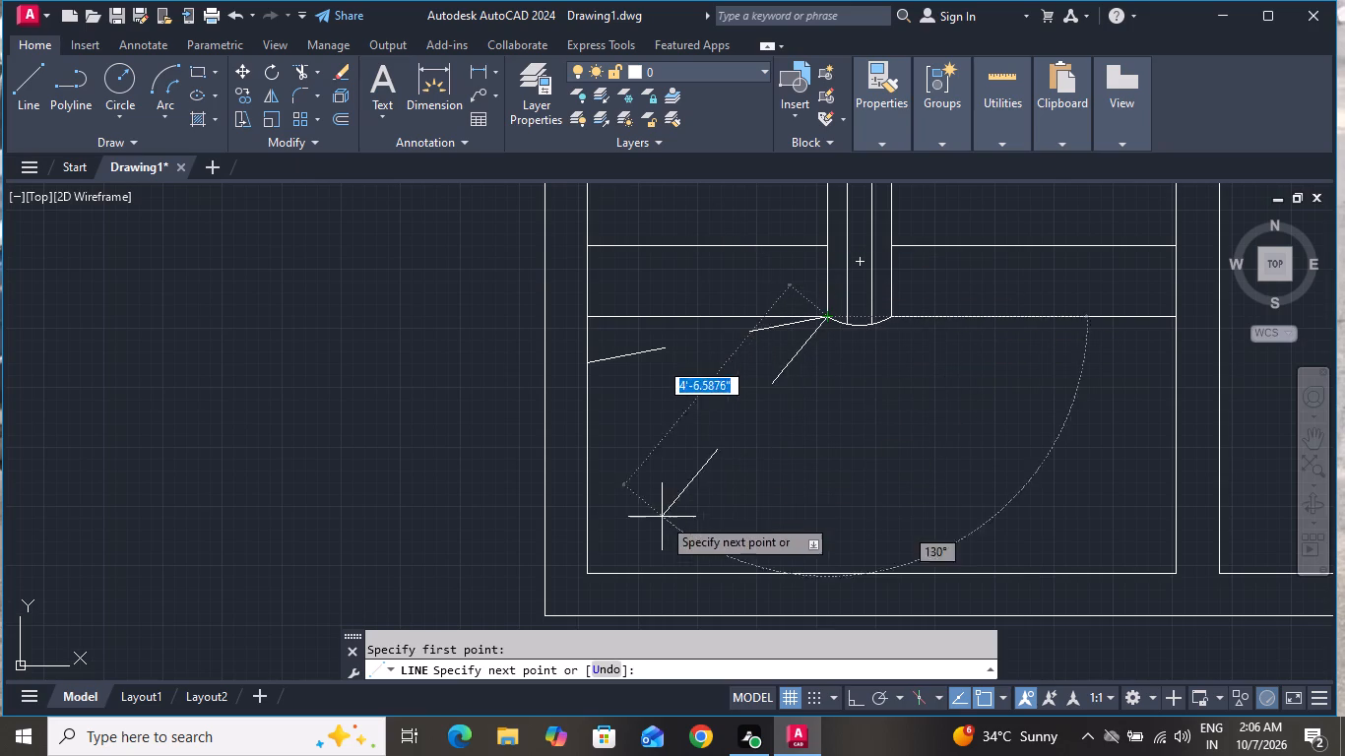
left_click(590, 572)
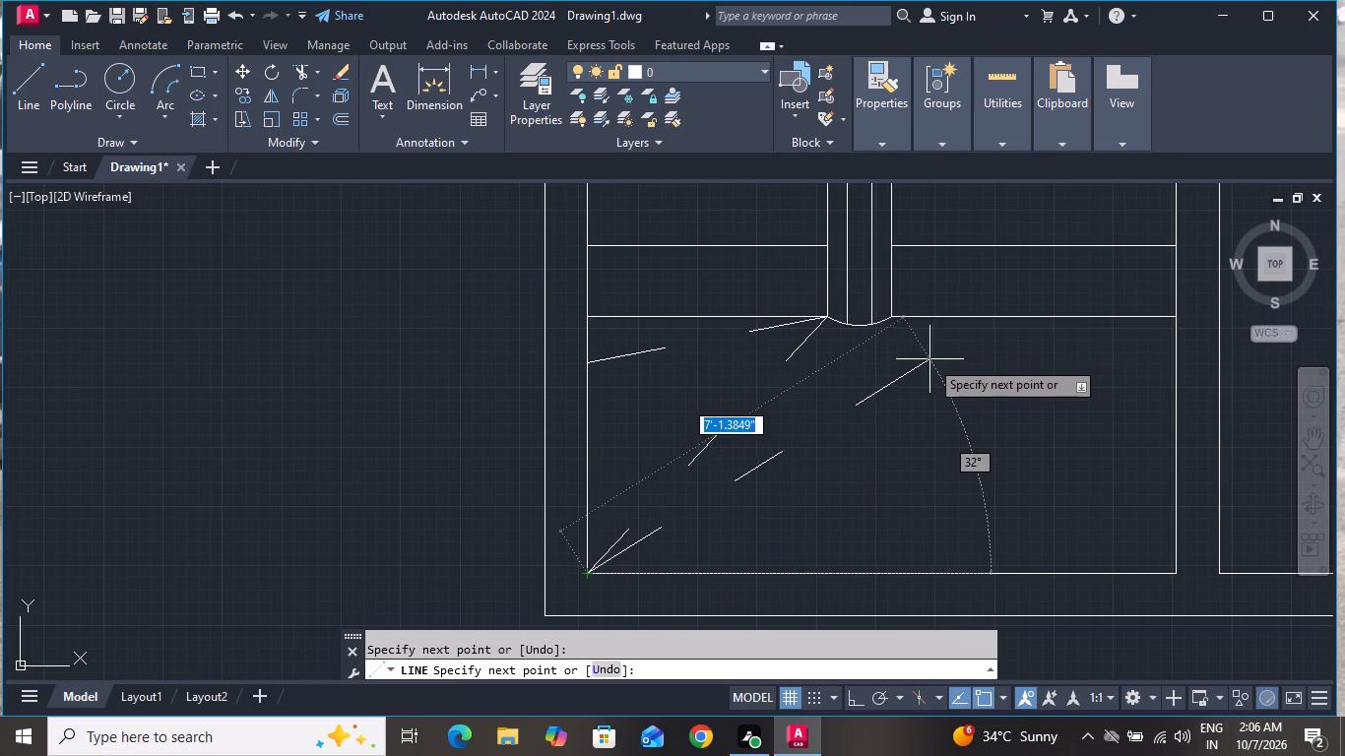
right_click(911, 369)
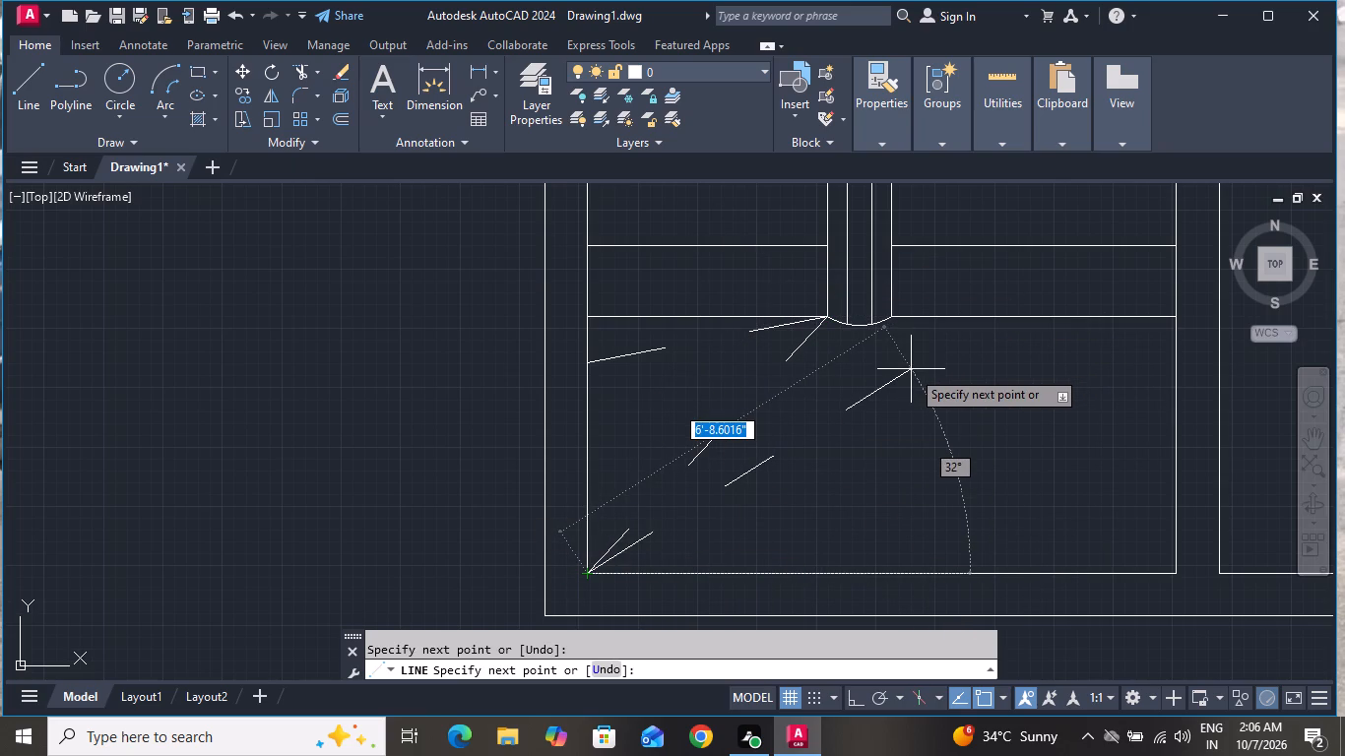
left_click(929, 396)
Draw a dashed line from the left inner rail's lower end steeply down to the stairwell's inner bottom wall, slanting slightly left.
left_click(36, 84)
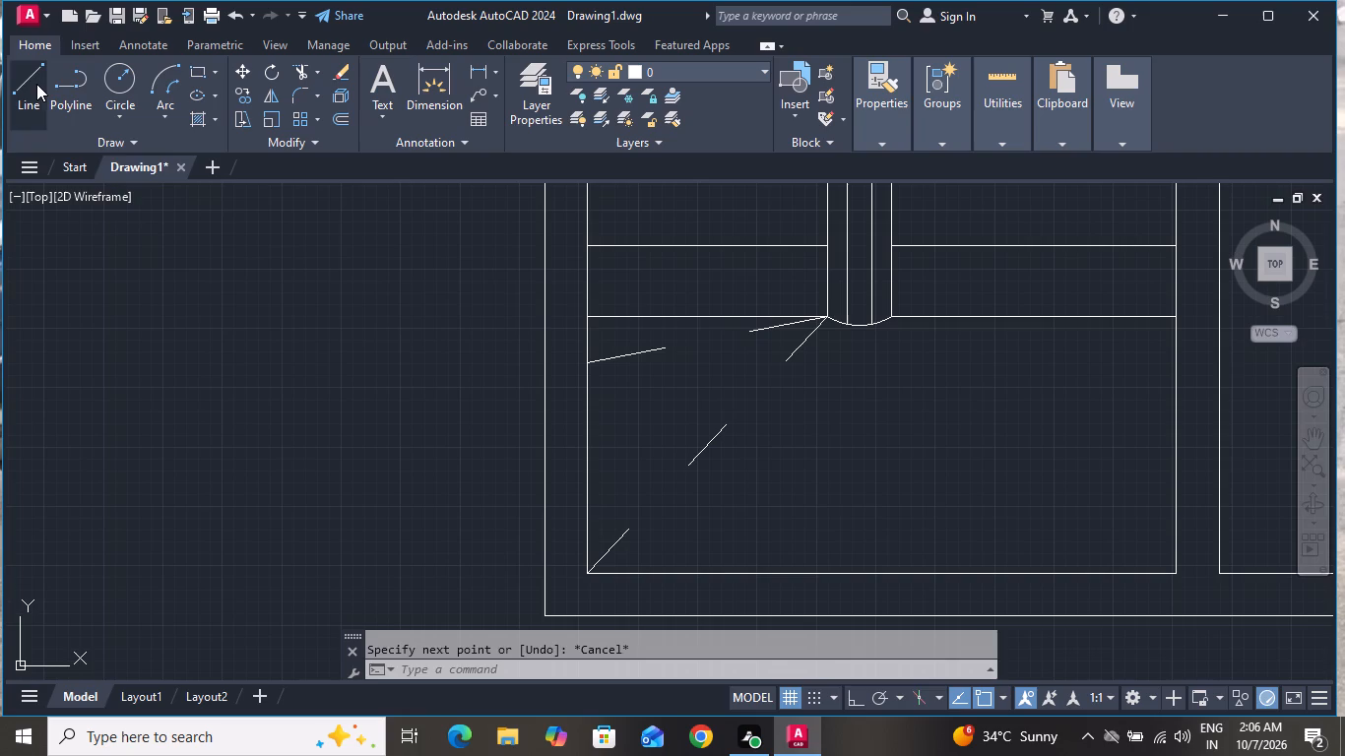
left_click(850, 326)
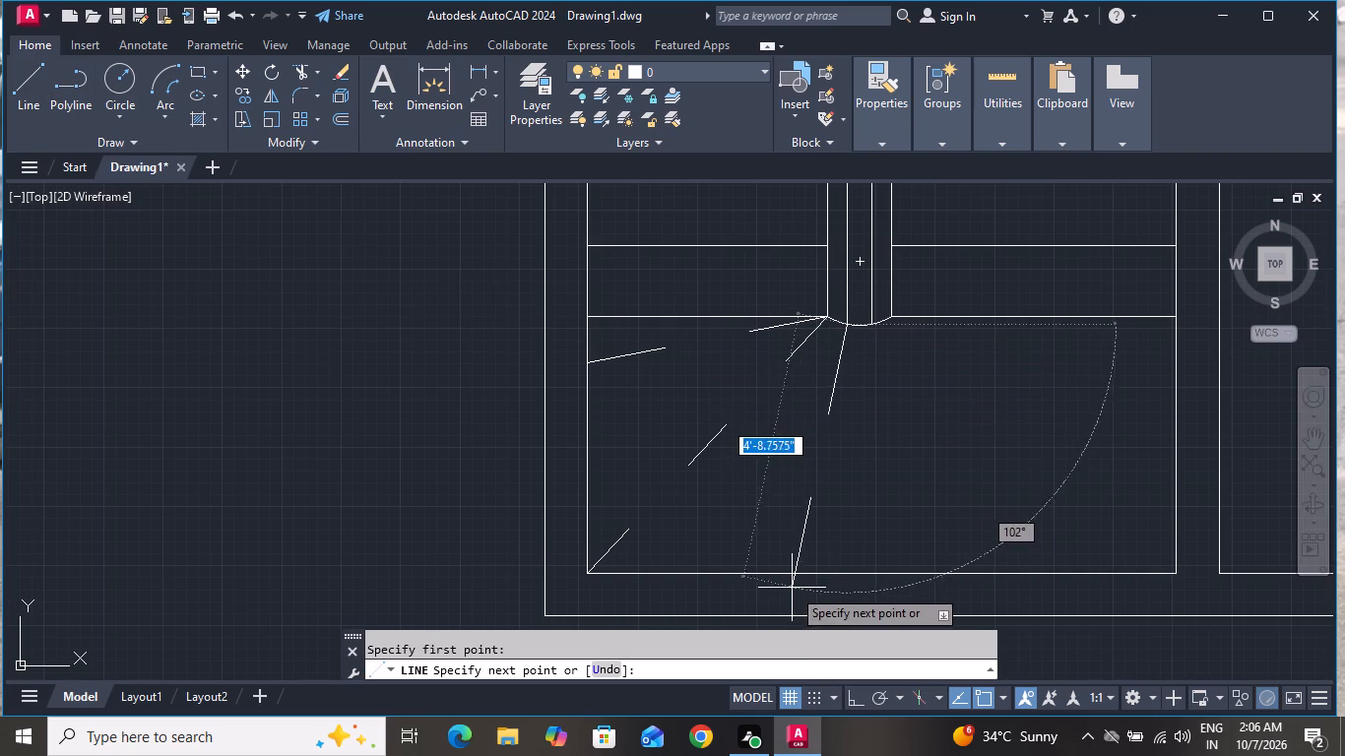
left_click(792, 573)
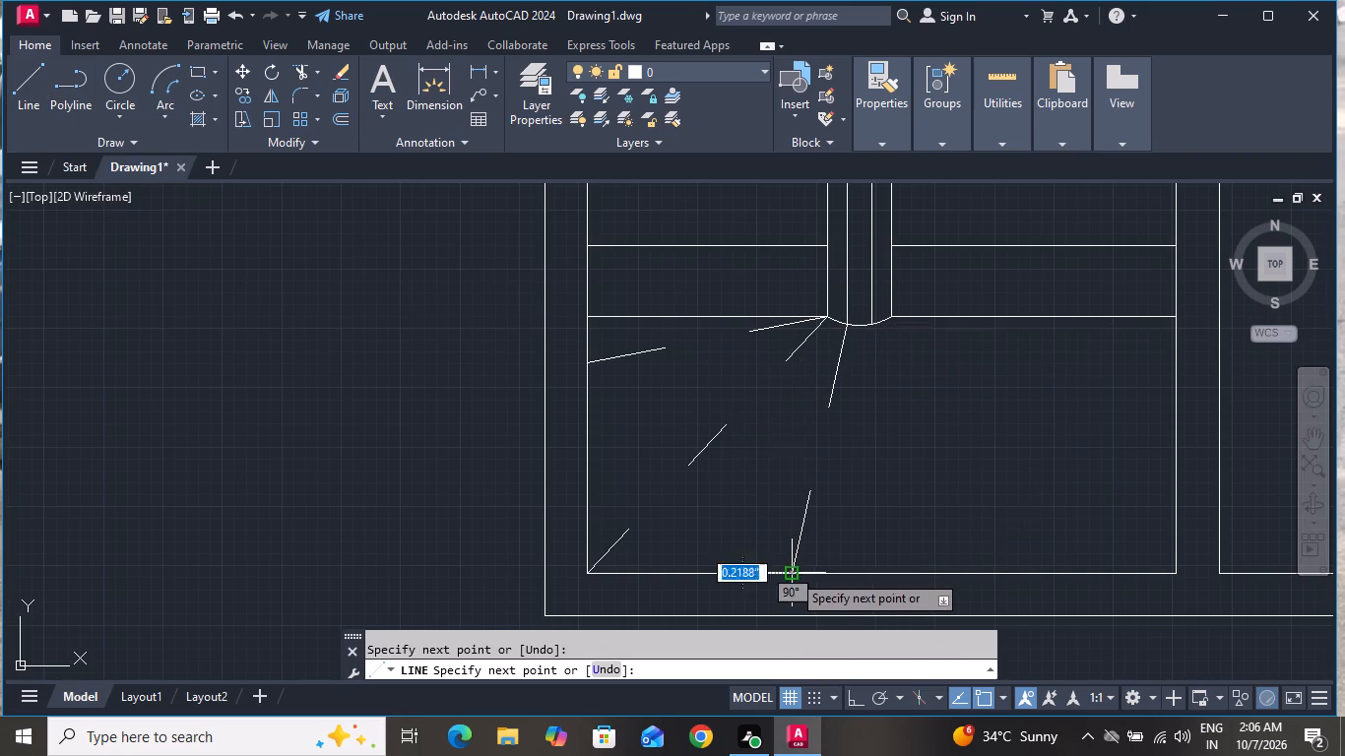
right_click(915, 446)
left_click(956, 478)
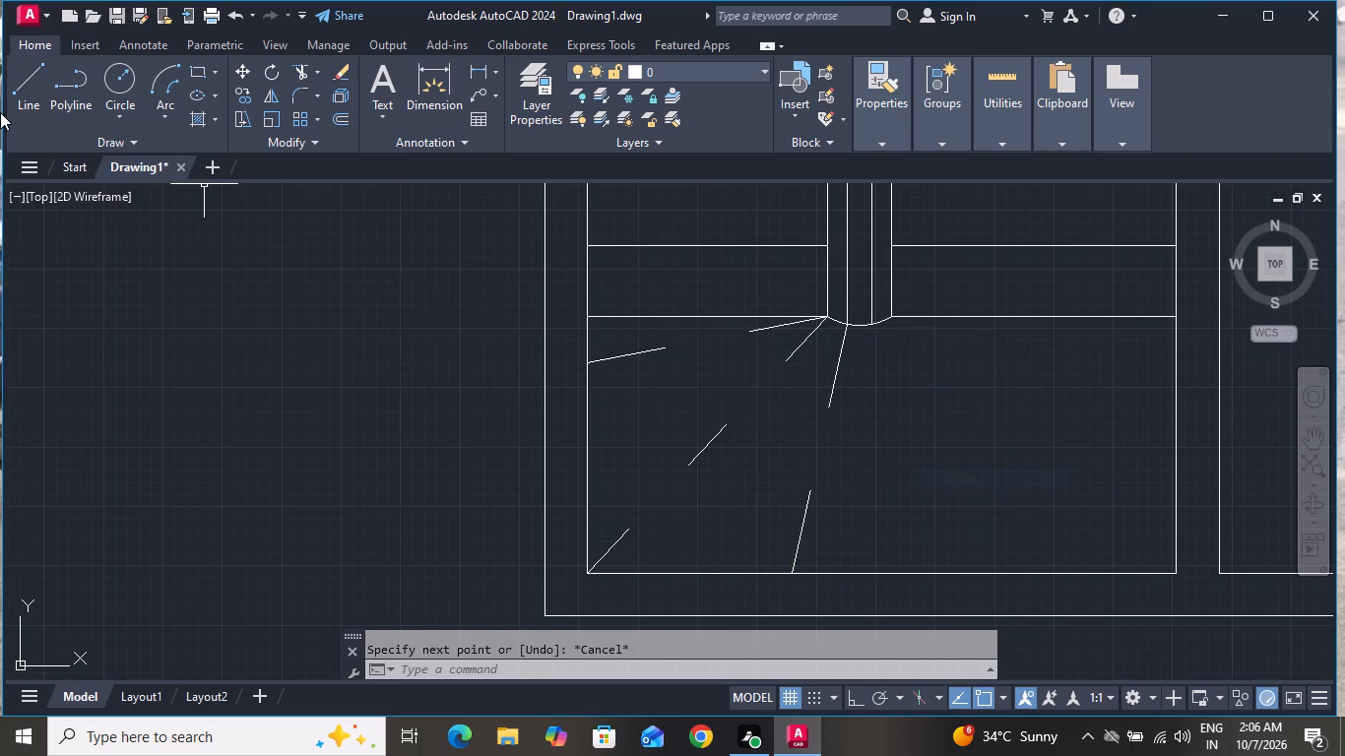
Draw a dashed diagonal line about 6'-11" long from the right inner rail's lower end to the stairwell's inner lower-right corner.
left_click(11, 98)
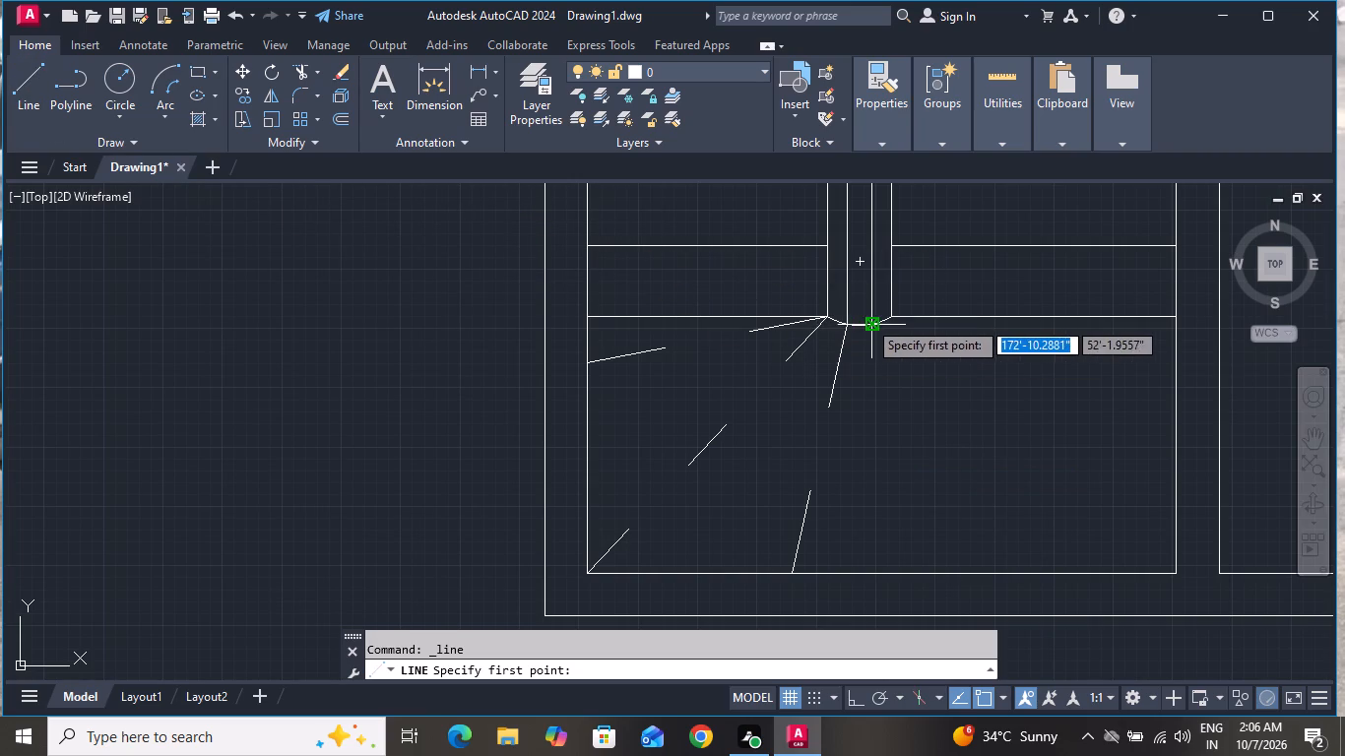
left_click(866, 320)
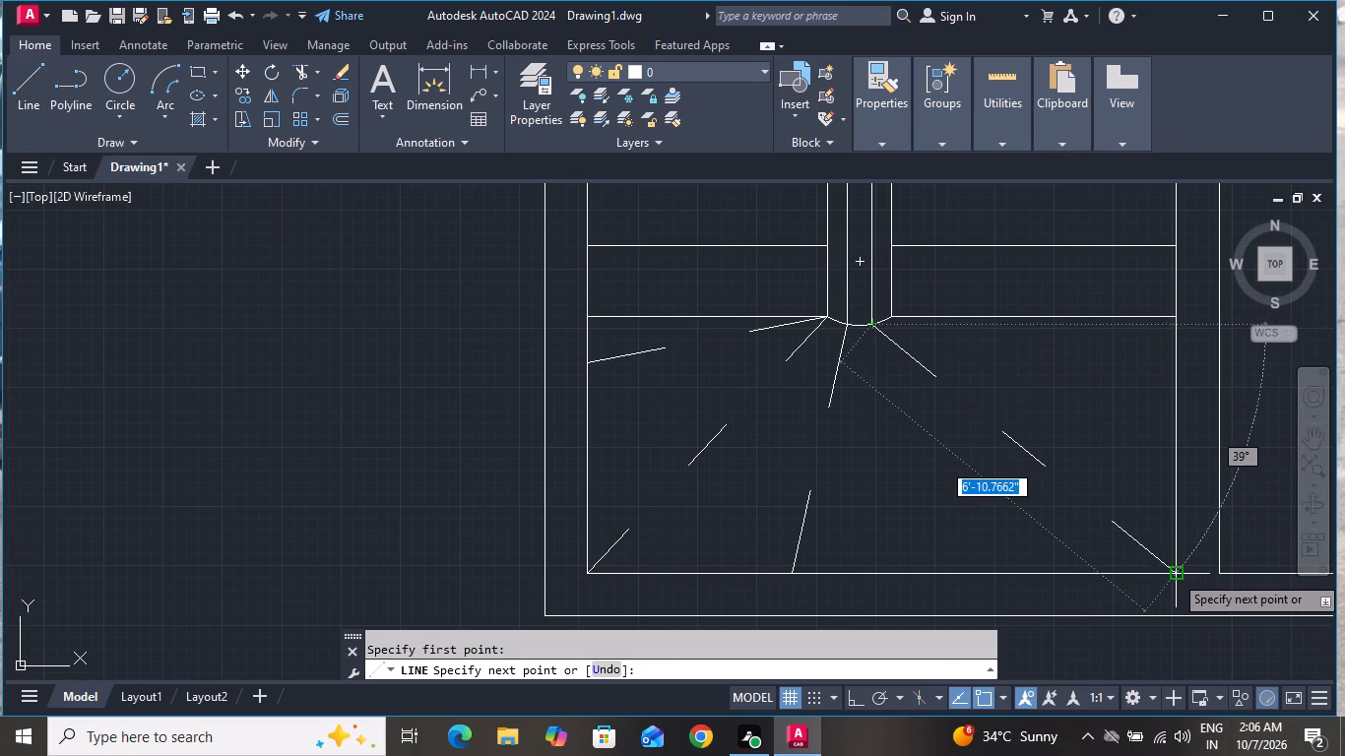
left_click(1174, 573)
right_click(968, 501)
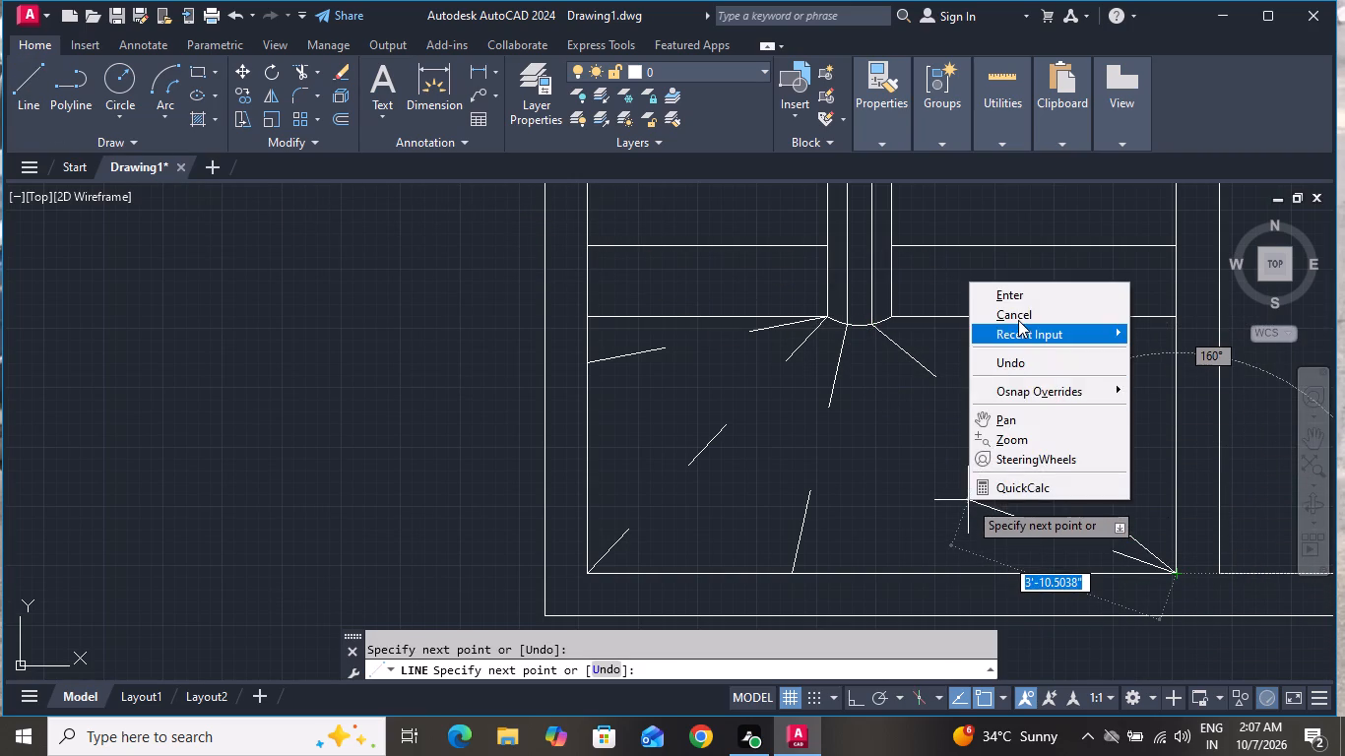
left_click(1018, 320)
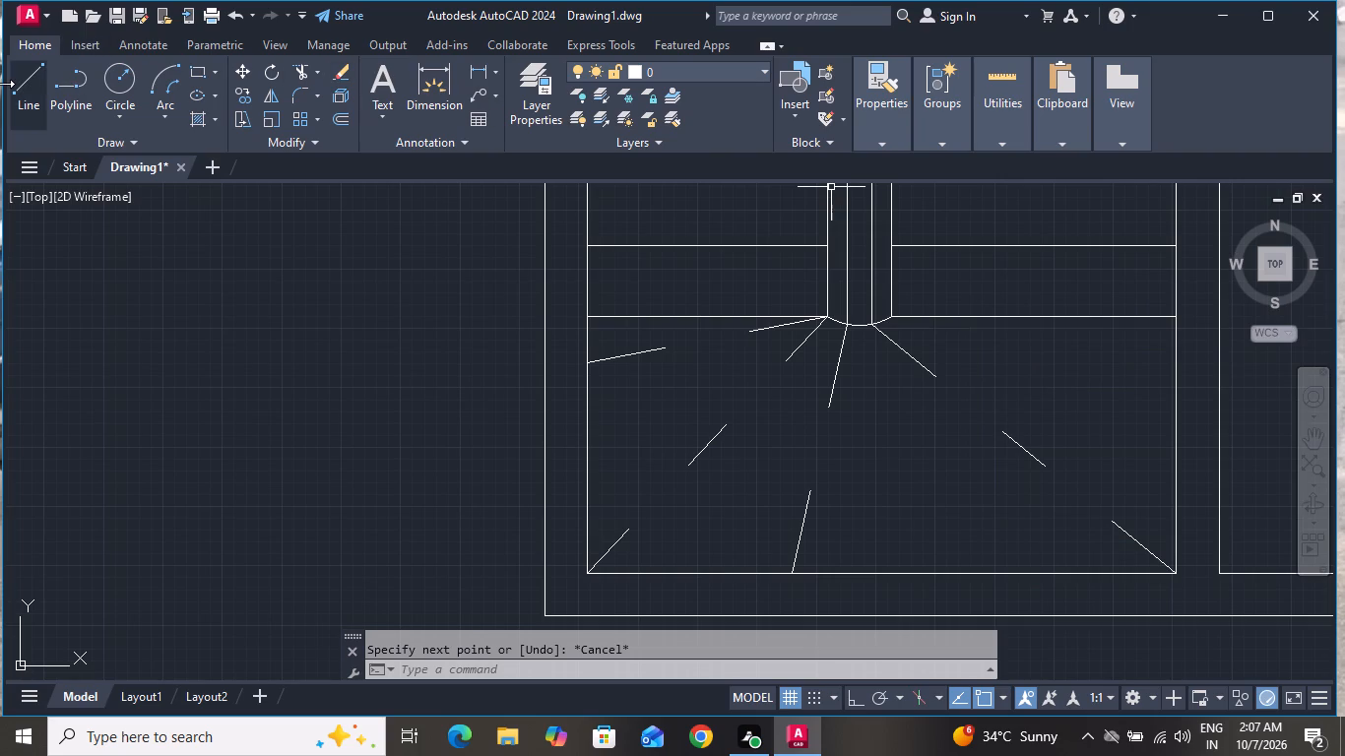
Draw a dashed line about 5'-1" long from the arc's right end slightly downward to the stairwell's inner right wall.
left_click(10, 98)
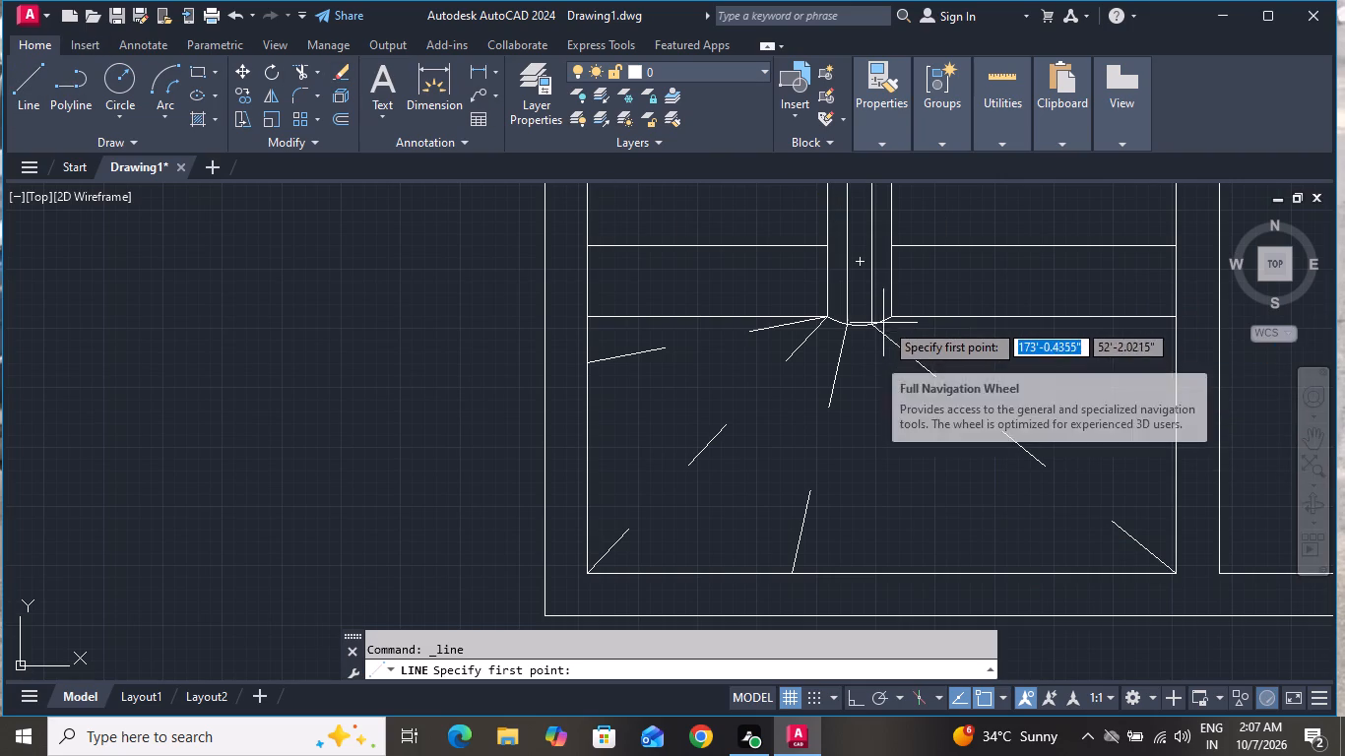
left_click(894, 320)
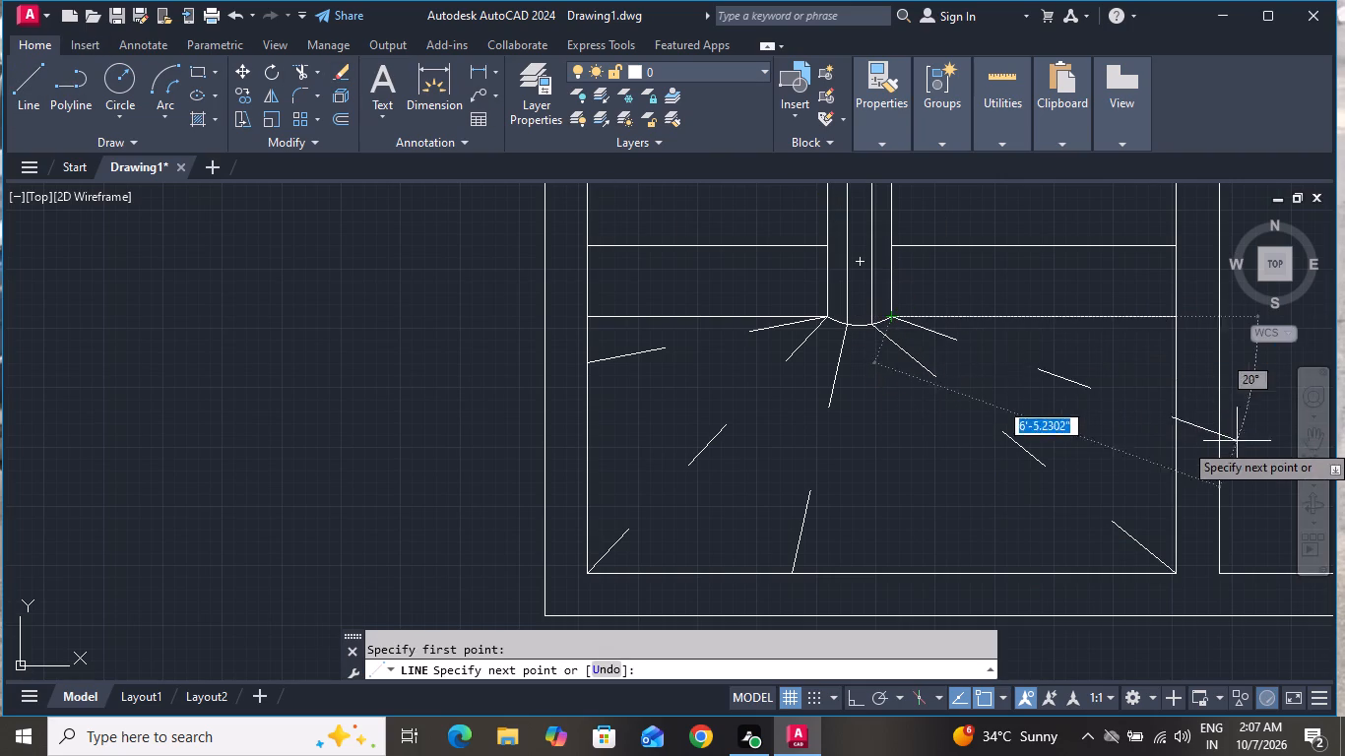
left_click(1176, 382)
right_click(1076, 451)
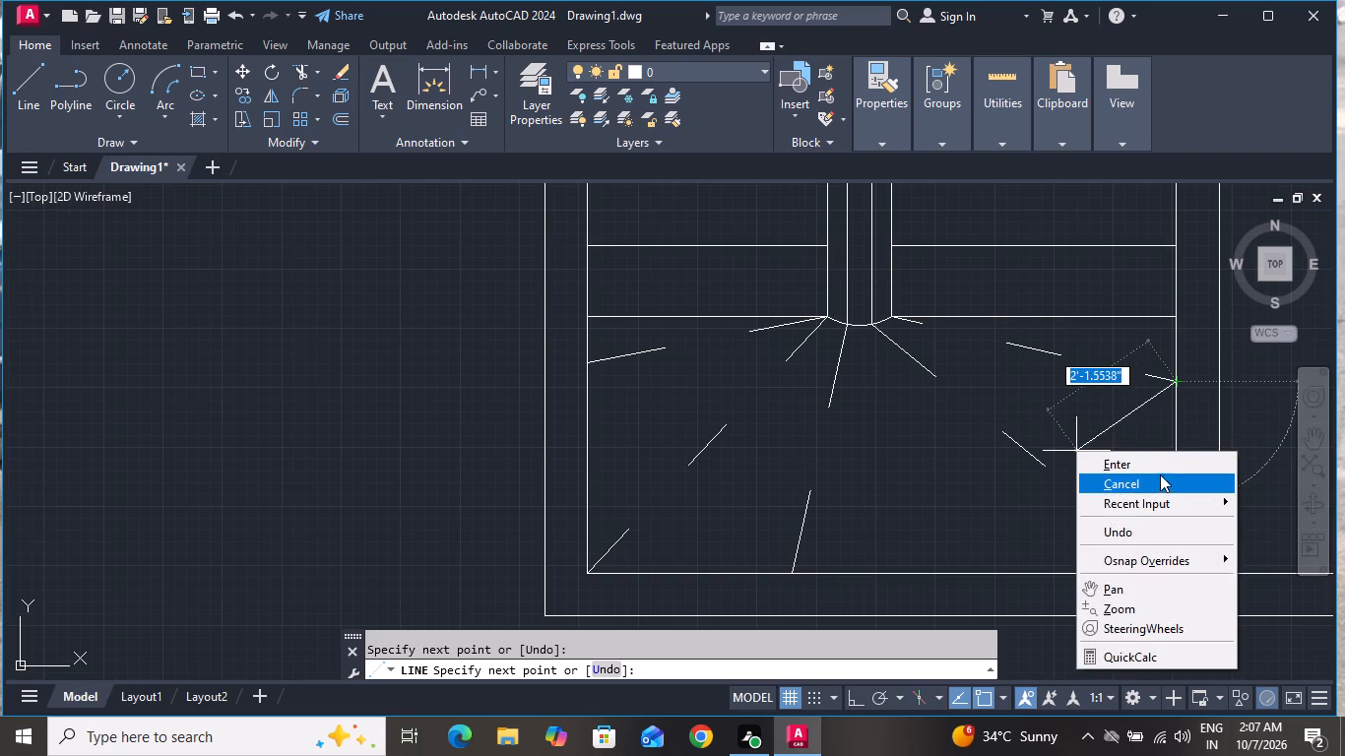
left_click(1160, 479)
Set the current linetype to ByLayer.
scroll(1004, 328, "down", 3)
scroll(1030, 416, "down", 1)
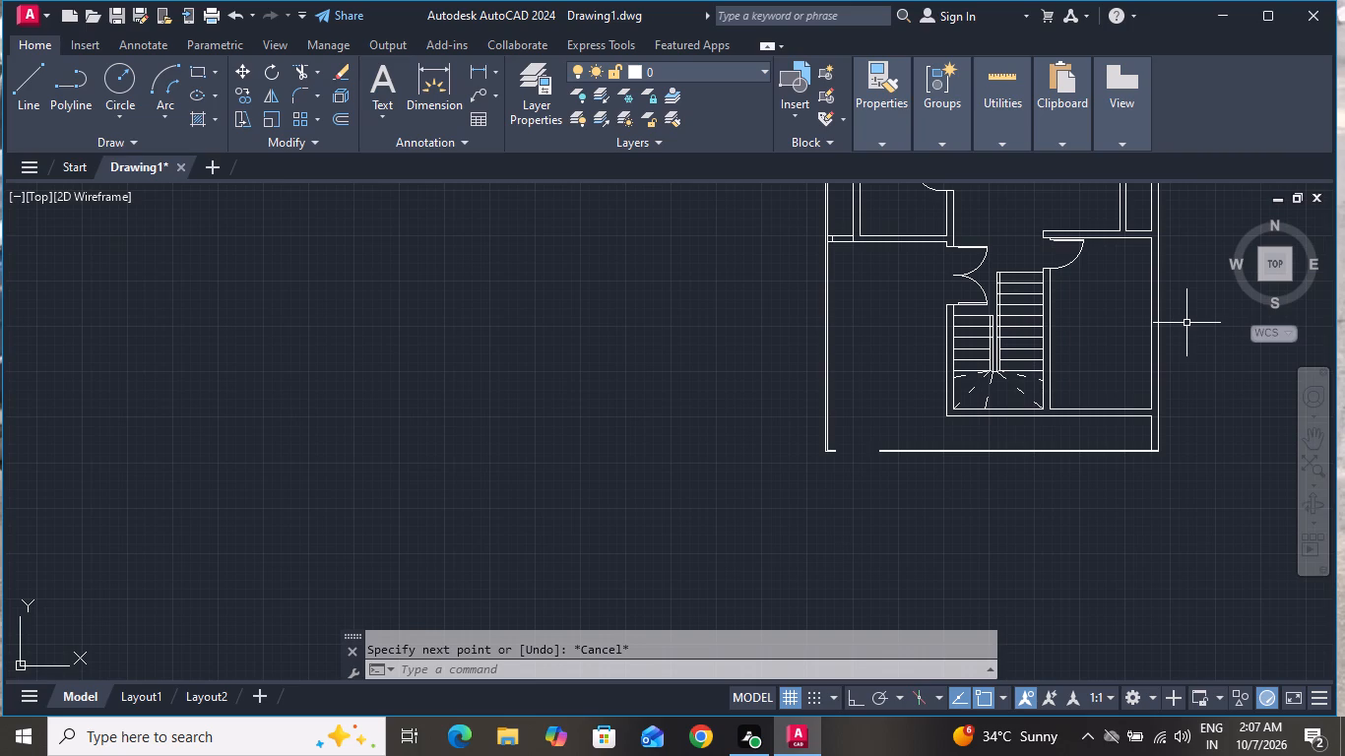
scroll(1229, 285, "down", 2)
scroll(1097, 447, "up", 1)
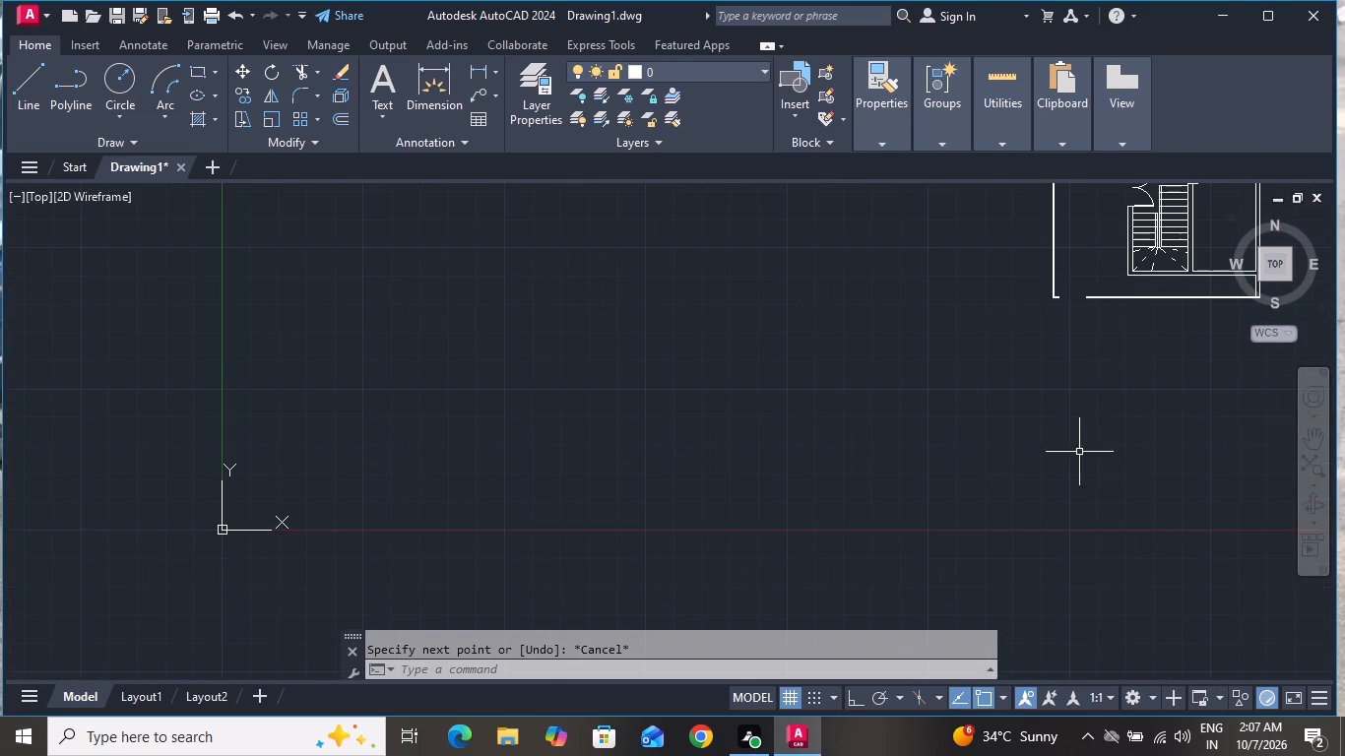
scroll(990, 491, "down", 1)
scroll(1144, 314, "down", 1)
scroll(1211, 204, "up", 4)
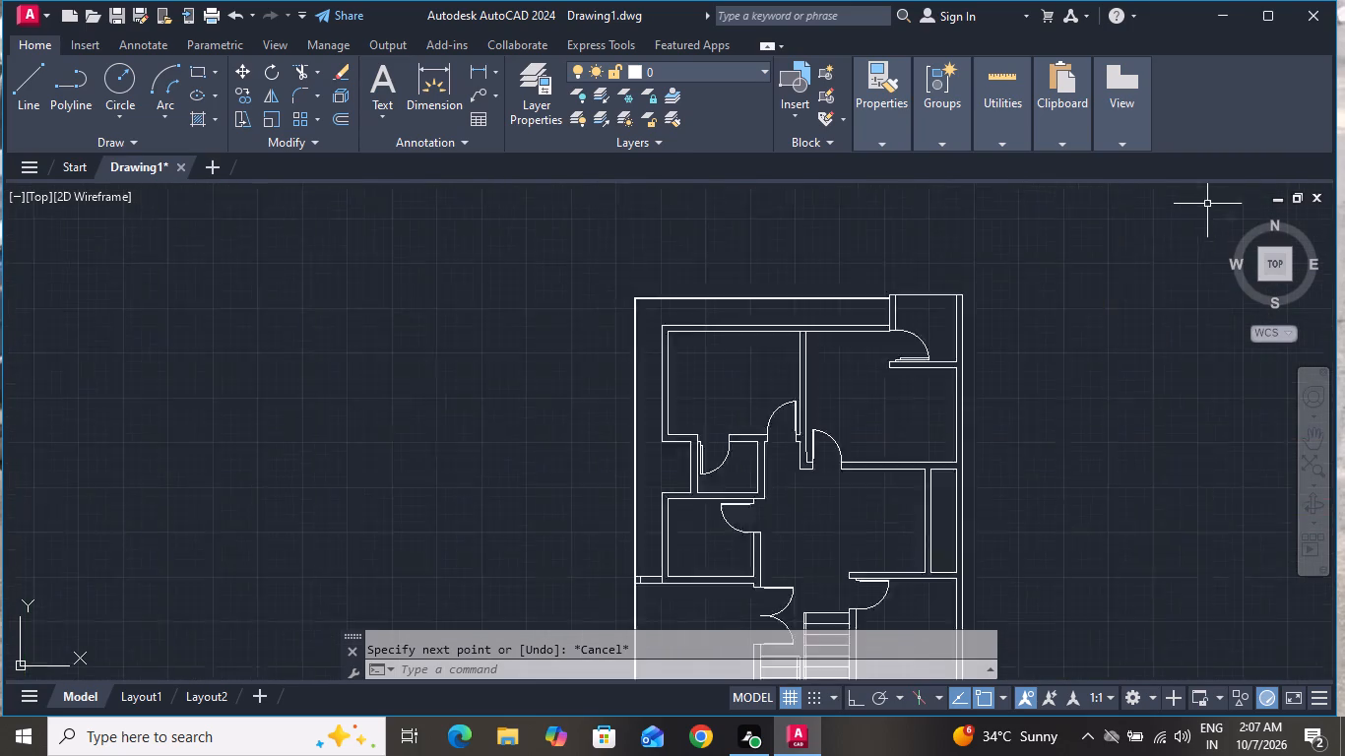
scroll(941, 329, "down", 2)
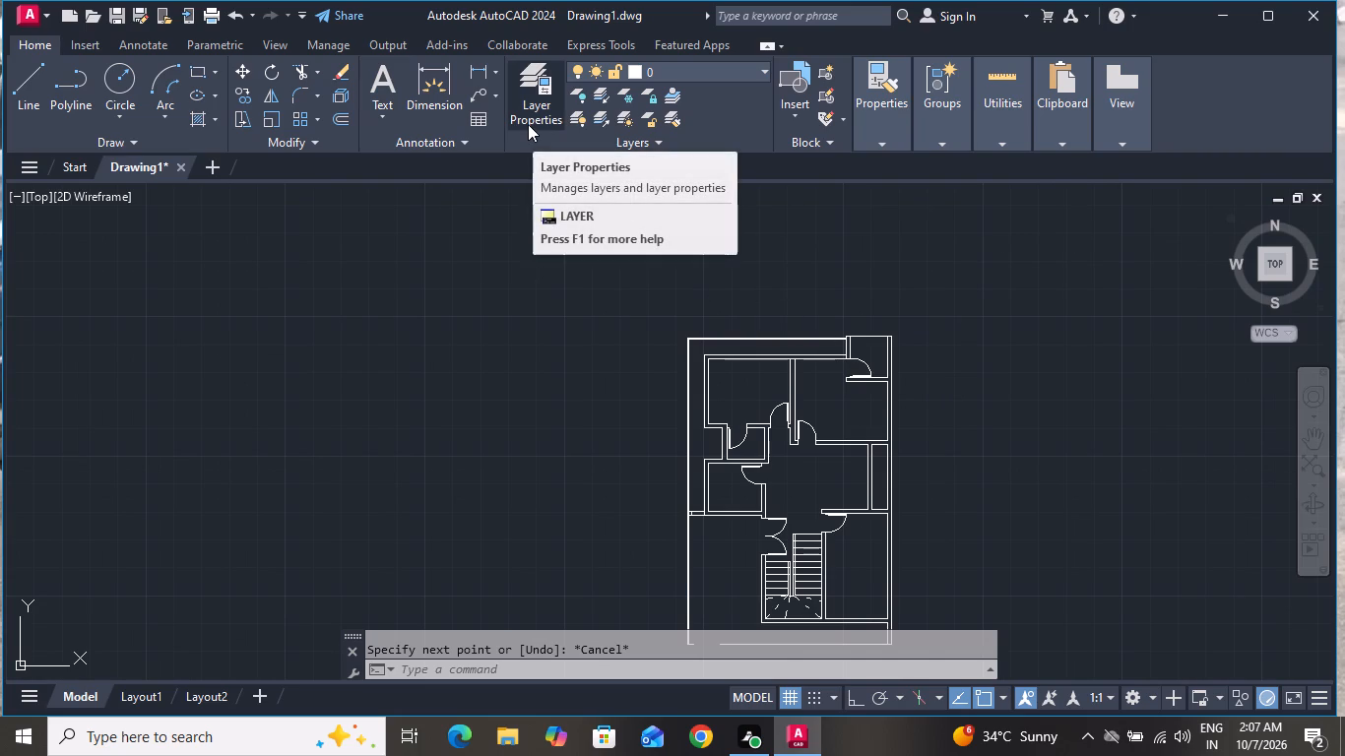
scroll(851, 324, "up", 3)
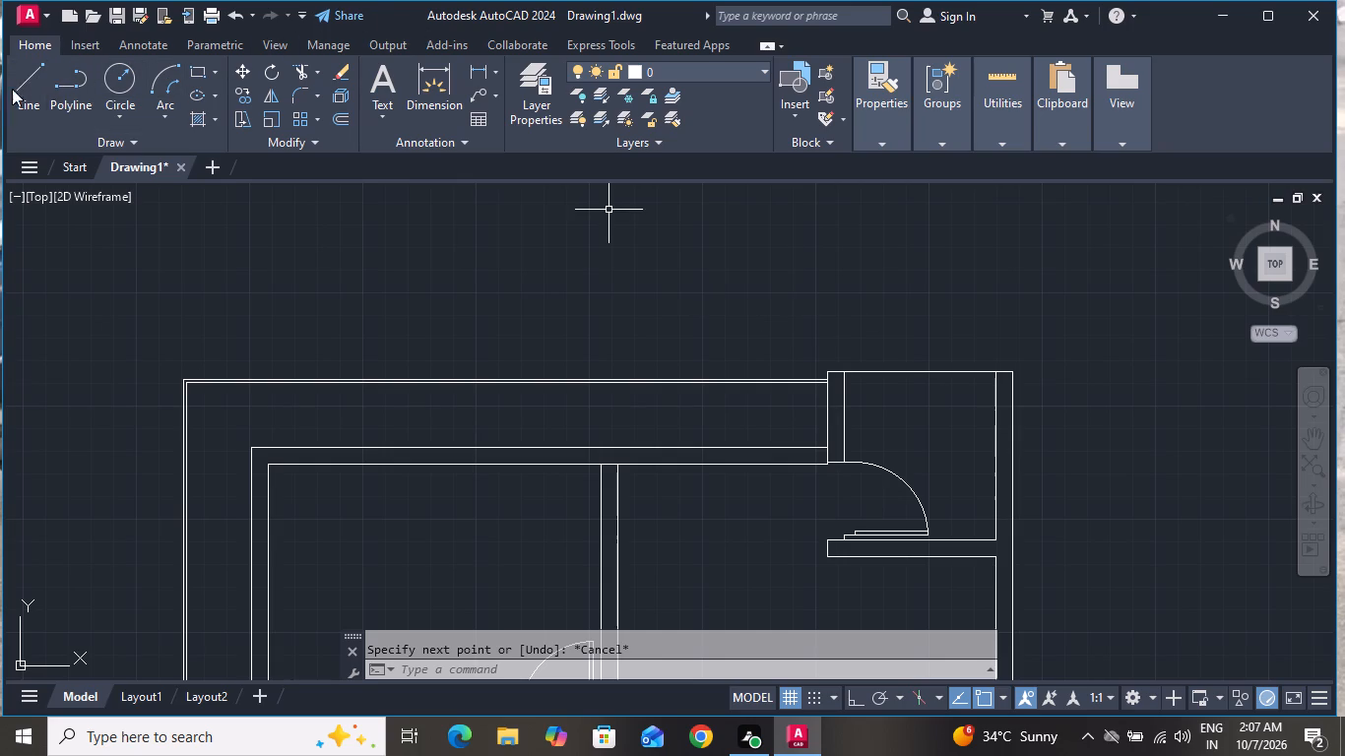
left_click(879, 117)
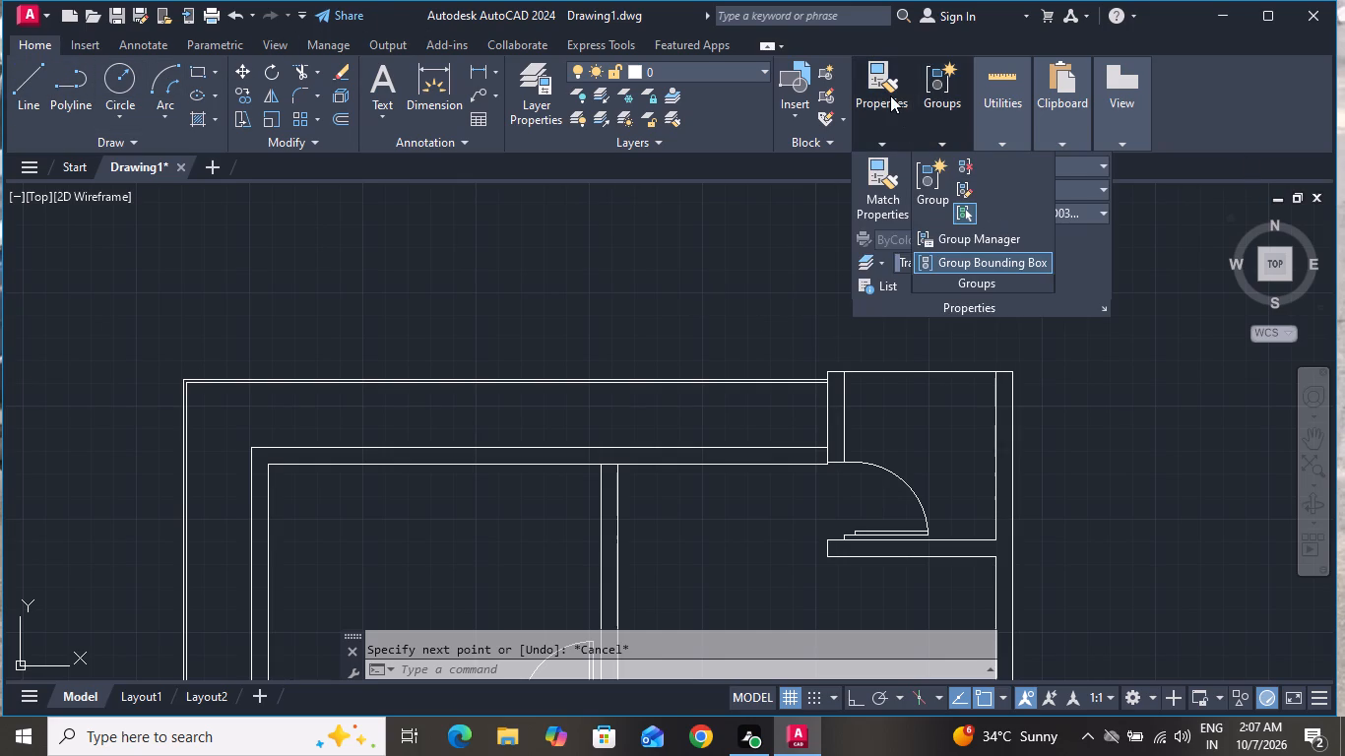
left_click(886, 91)
left_click(1045, 214)
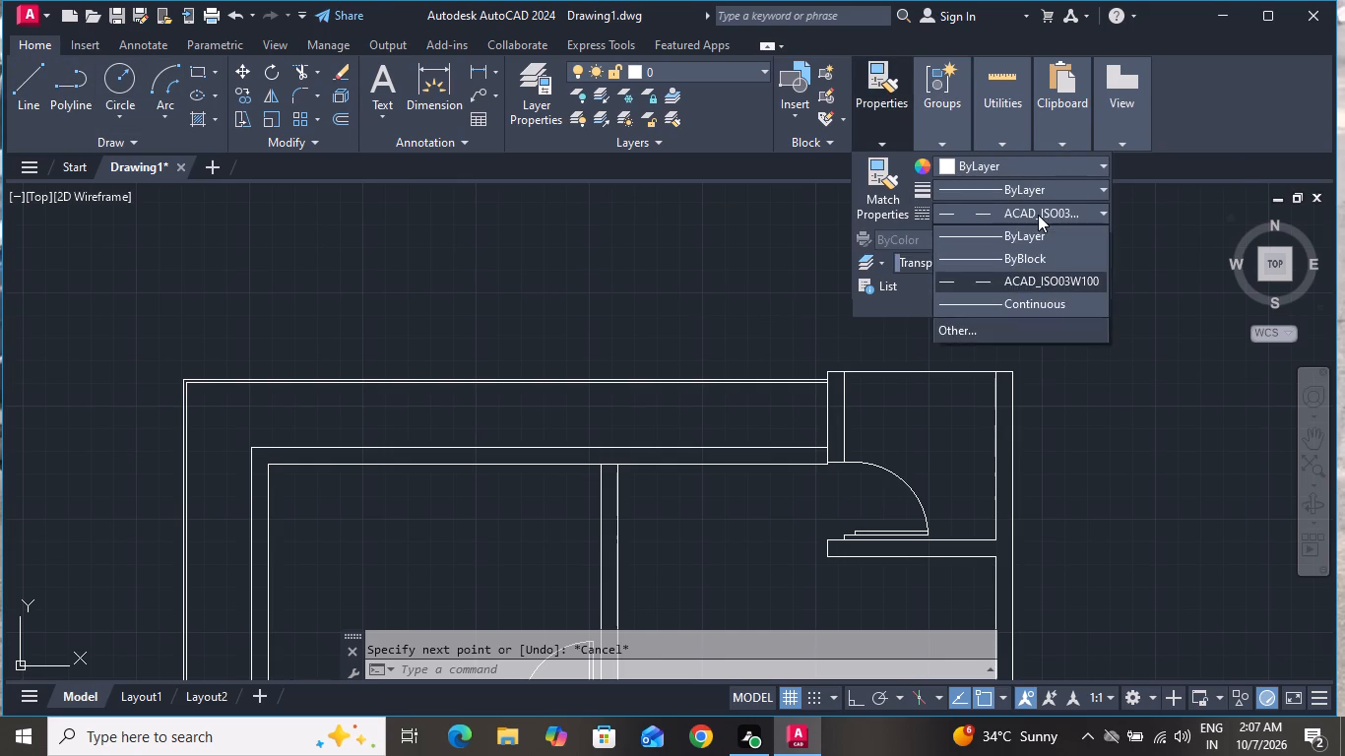
left_click(1033, 231)
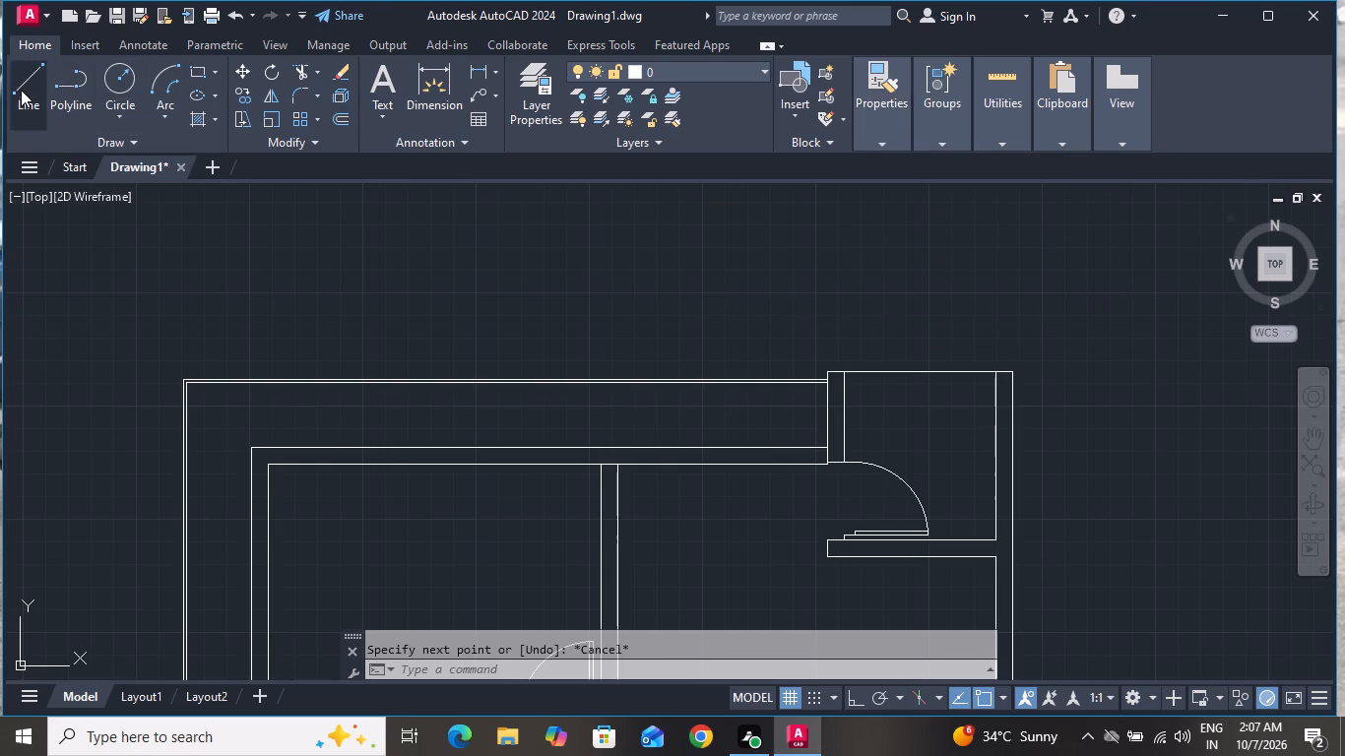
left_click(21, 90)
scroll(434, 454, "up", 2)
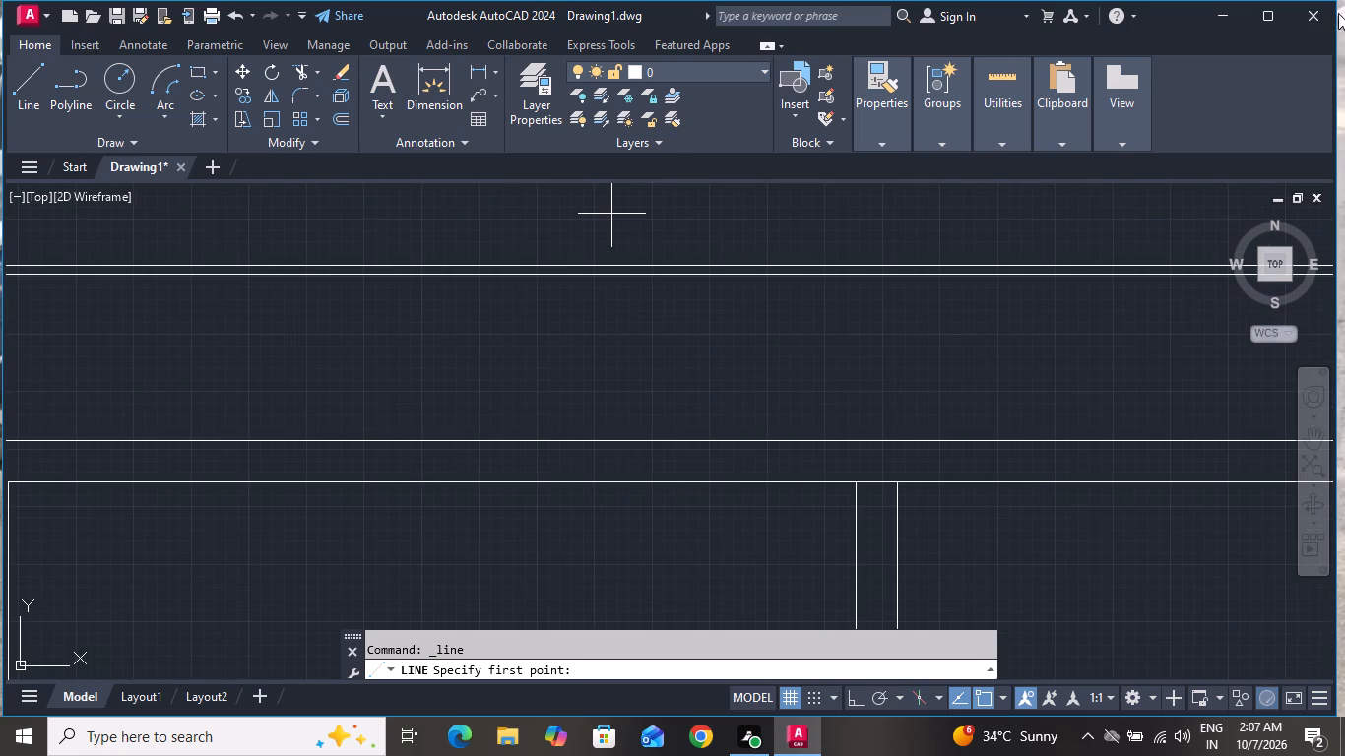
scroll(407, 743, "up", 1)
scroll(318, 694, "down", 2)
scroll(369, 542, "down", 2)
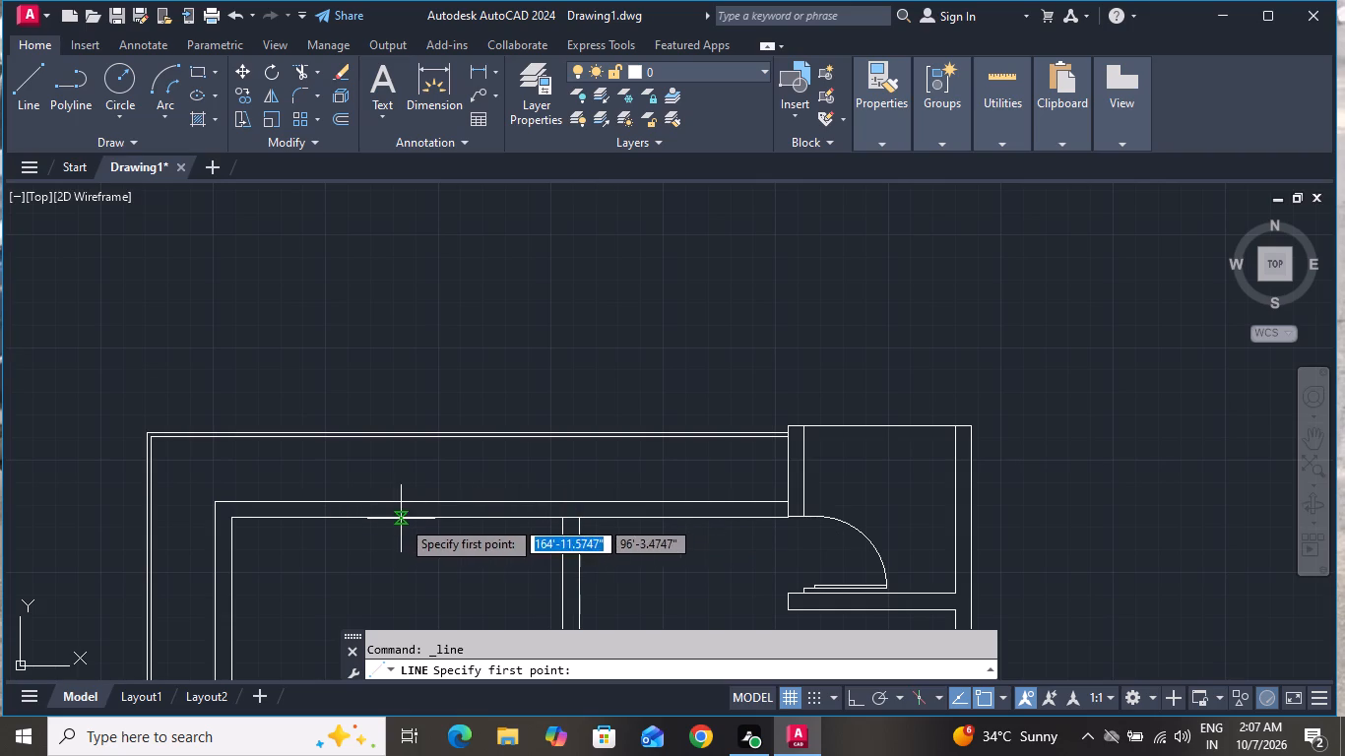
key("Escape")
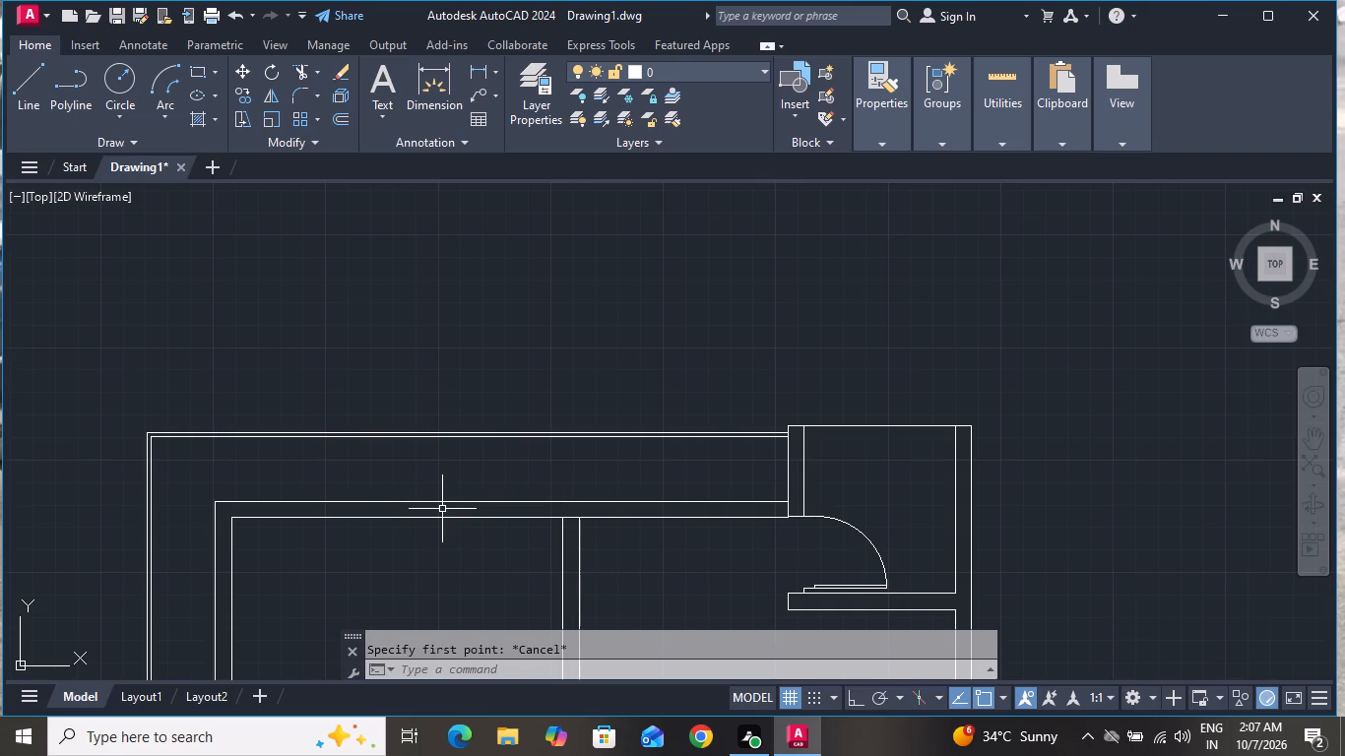
Trim the top wall's inner line between the two faces of the partition separating the two upper rooms.
type("tr")
key("space")
key("space")
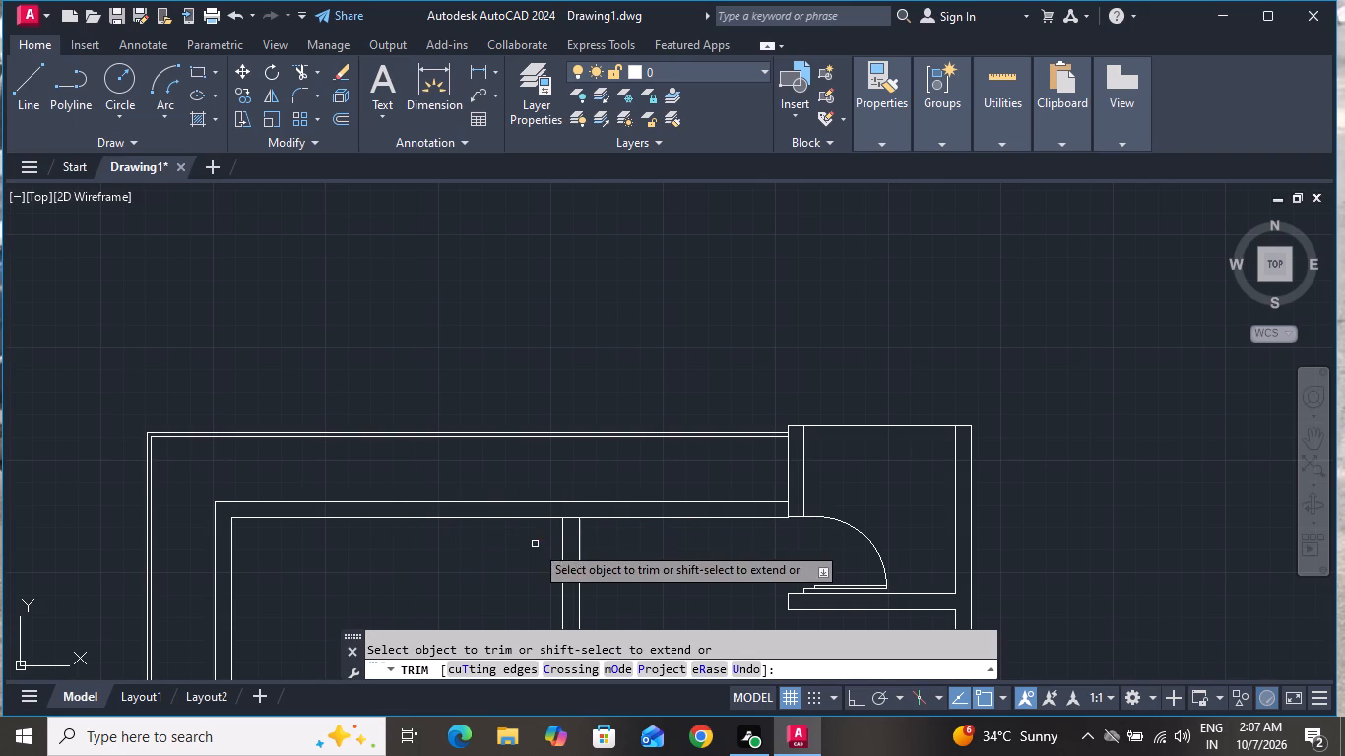
scroll(556, 527, "up", 2)
left_click(588, 534)
left_click(596, 491)
right_click(596, 490)
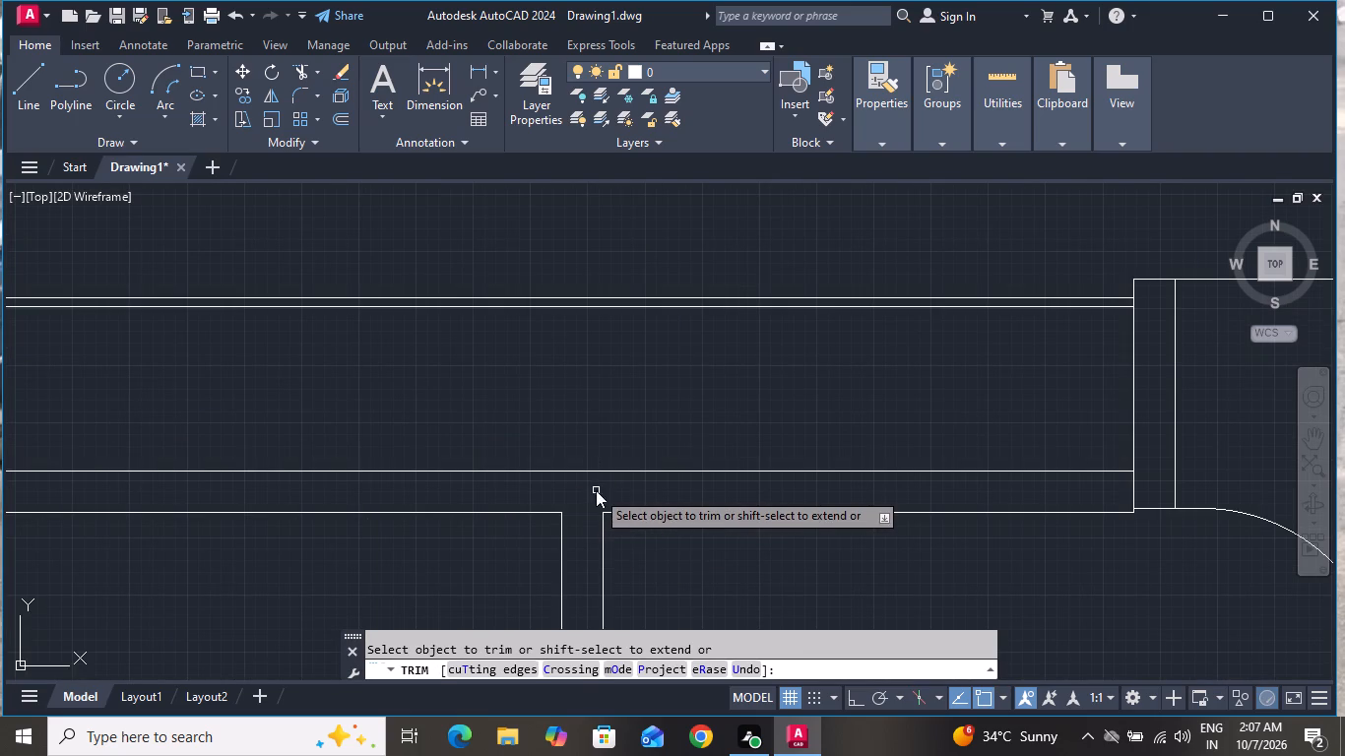
left_click(652, 248)
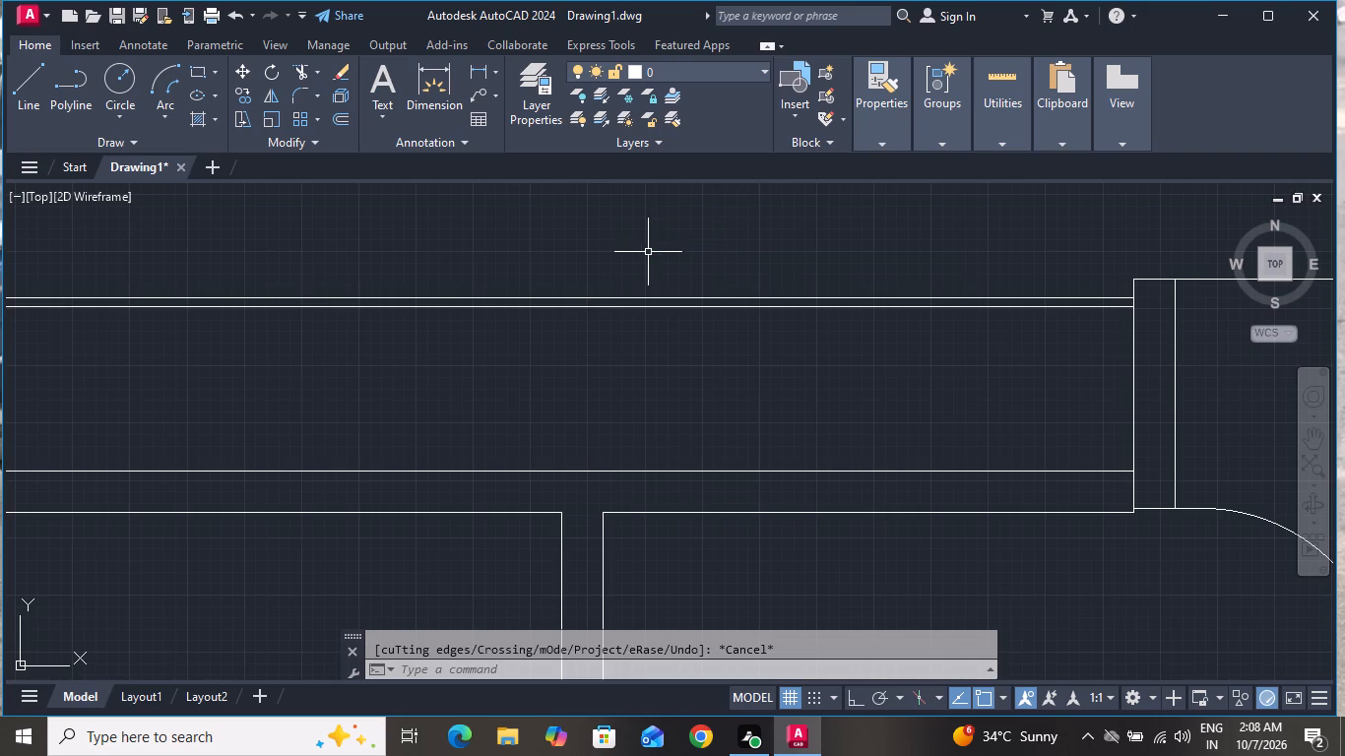
Draw a short line straight across the top wall at the midpoint of the upper-left room's inner wall line.
scroll(641, 266, "down", 1)
left_click(10, 73)
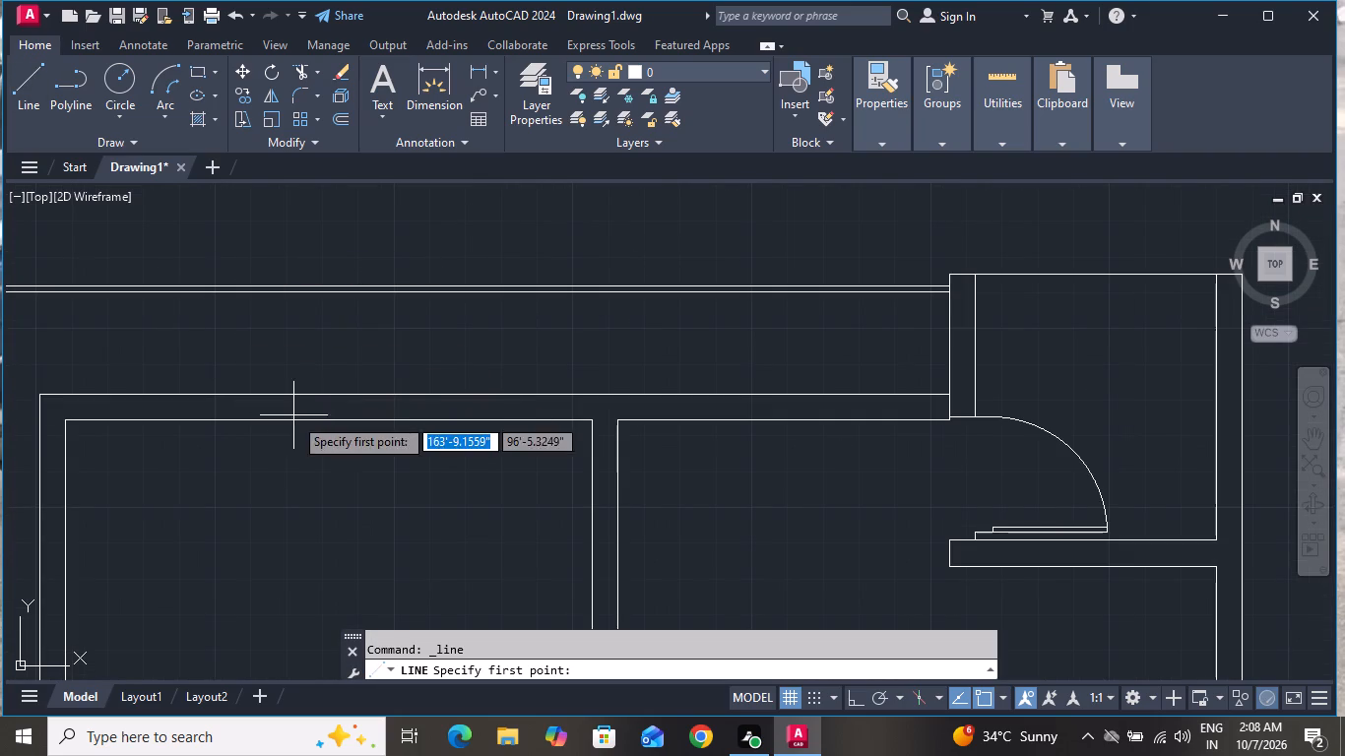
left_click(334, 422)
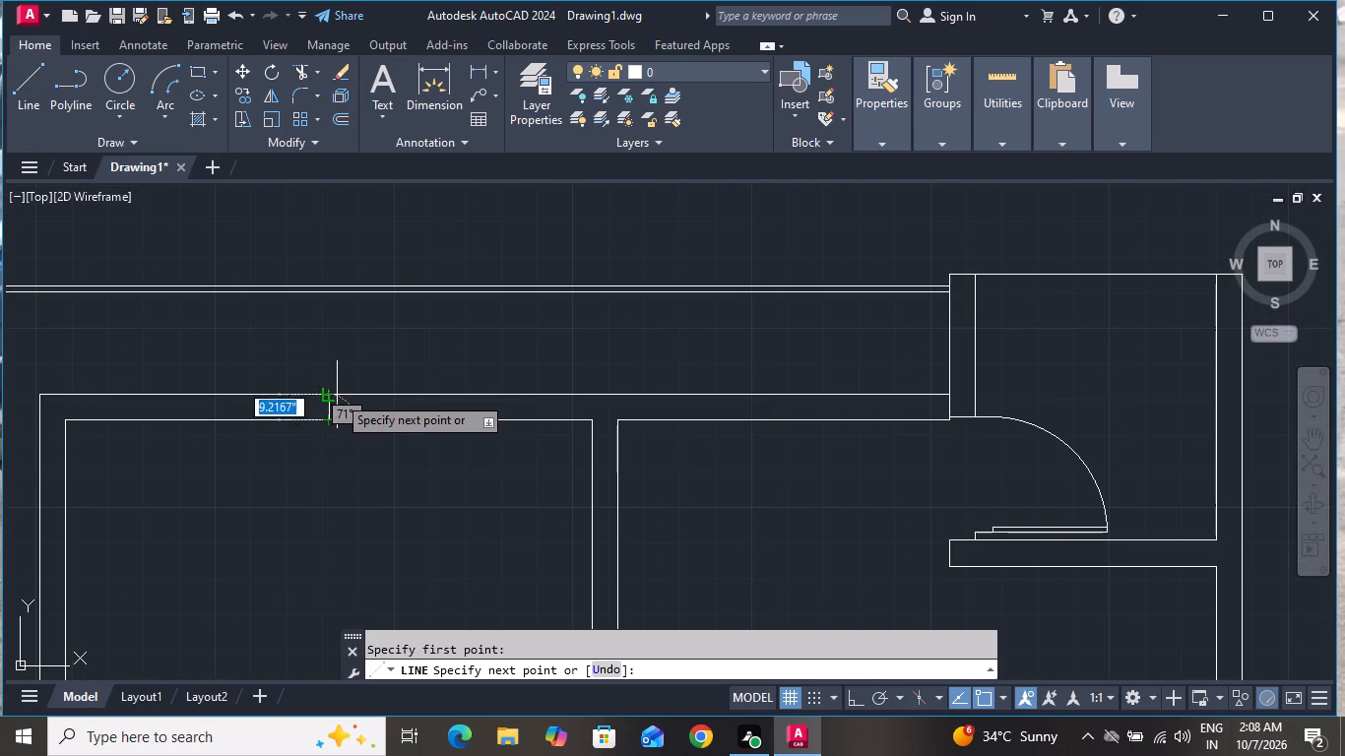
left_click(324, 394)
right_click(323, 395)
left_click(357, 439)
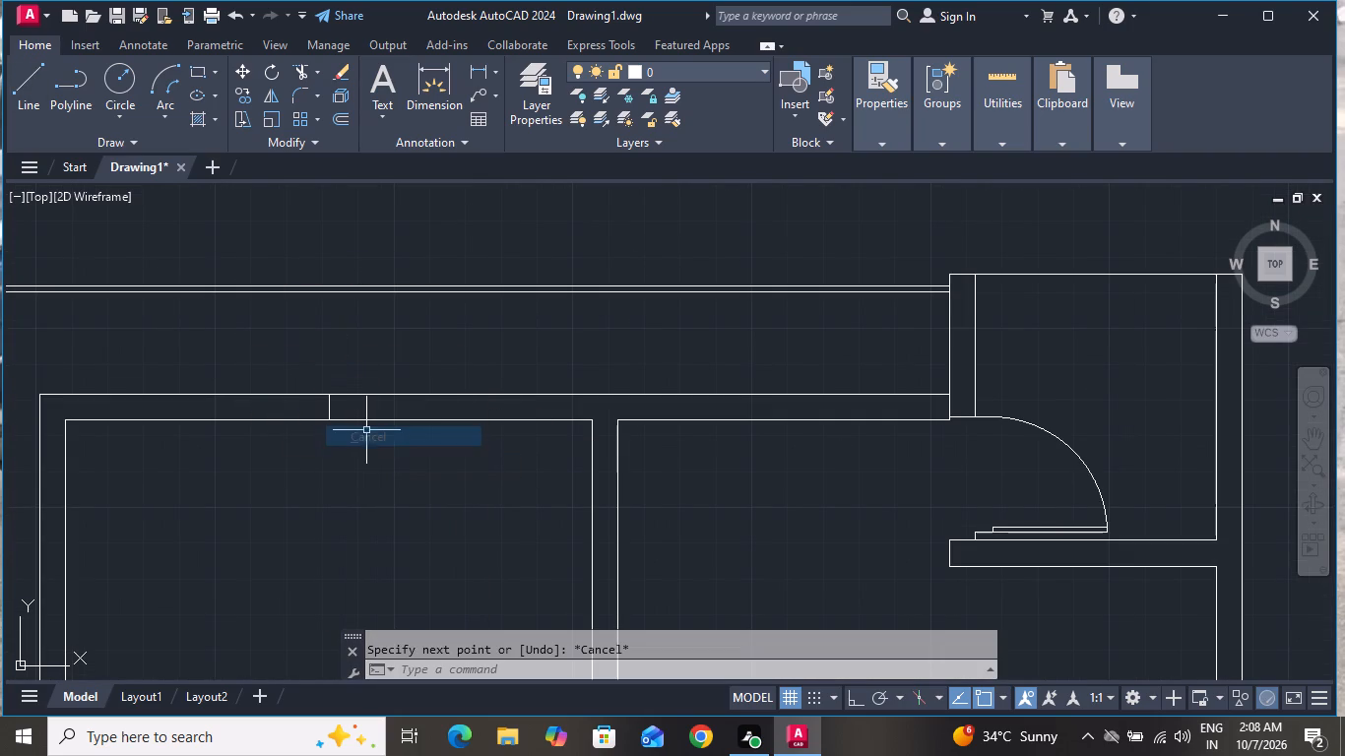
Offset the short line across the upper-left room's top wall 2' to each side, using the Through option.
key("o")
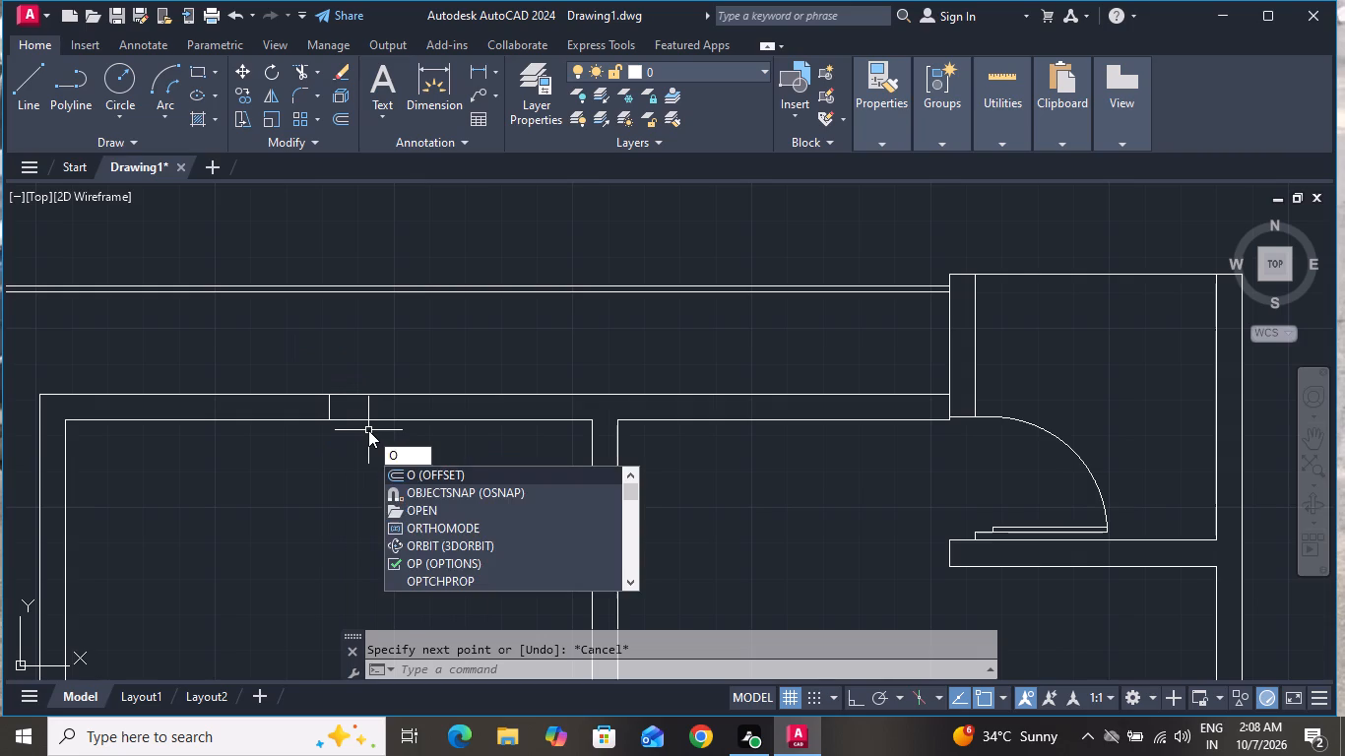
key("f")
key("space")
type("t")
key("space")
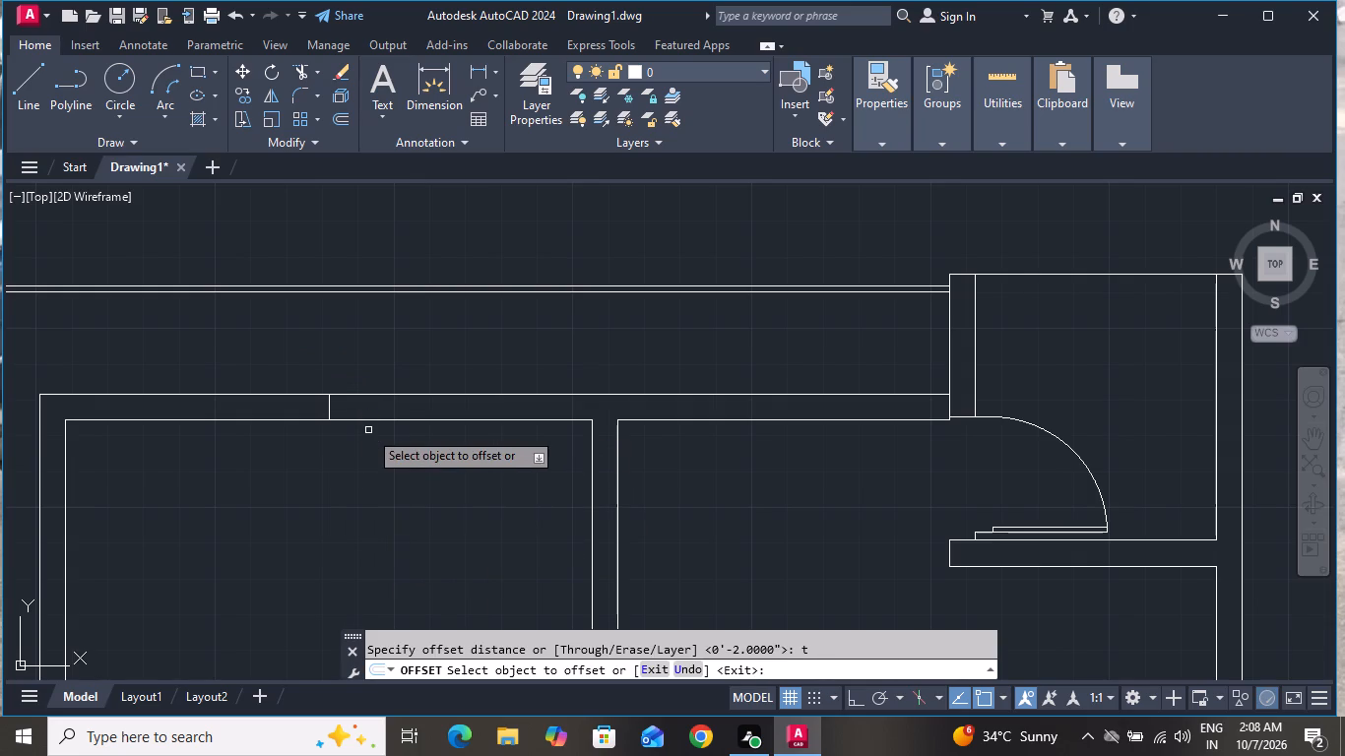
scroll(329, 416, "up", 2)
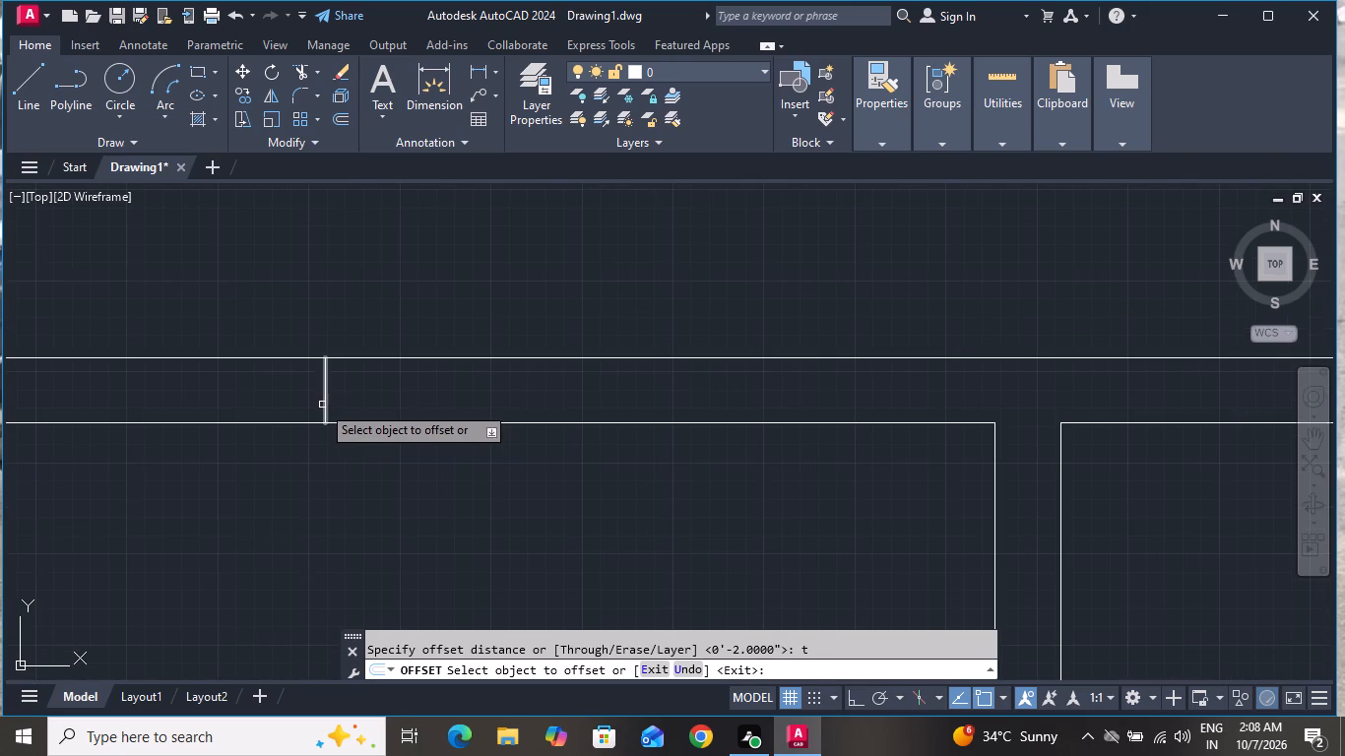
left_click(325, 405)
key("2")
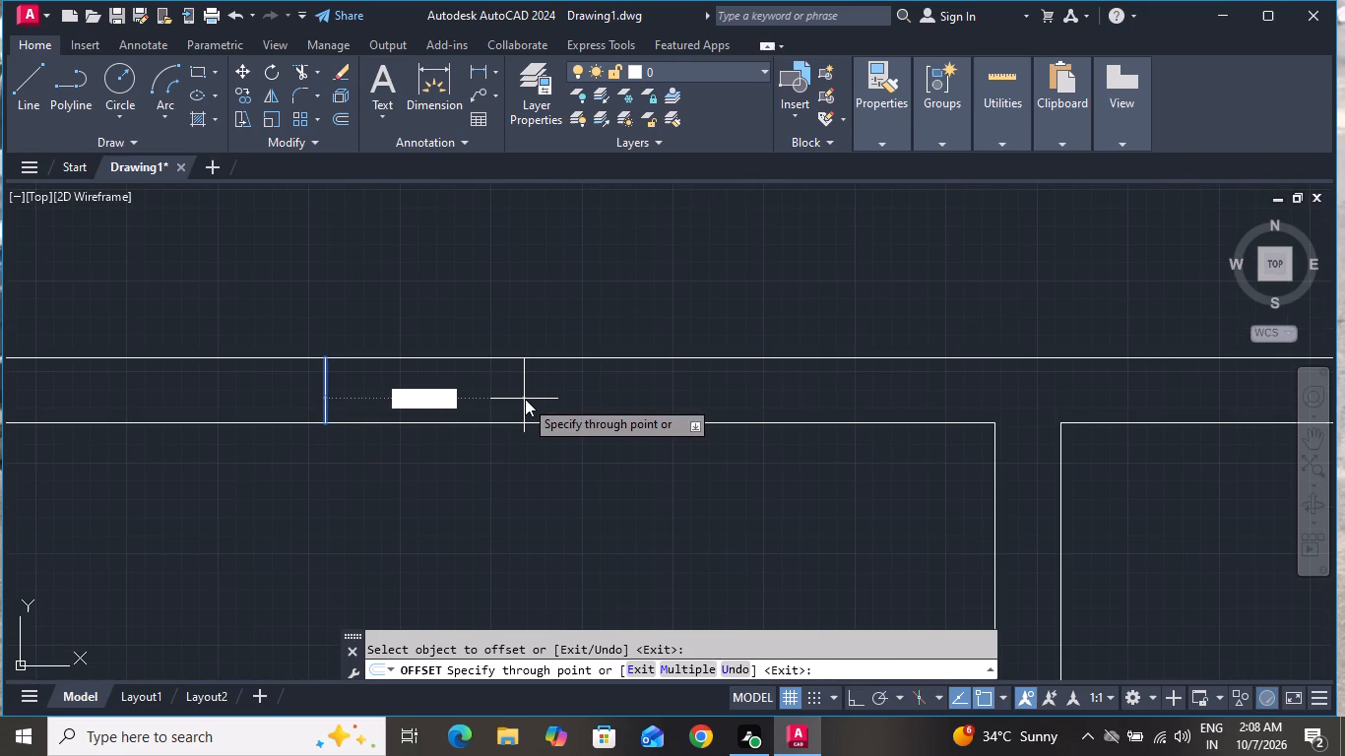
key("apostrophe")
key("Return")
left_click(325, 397)
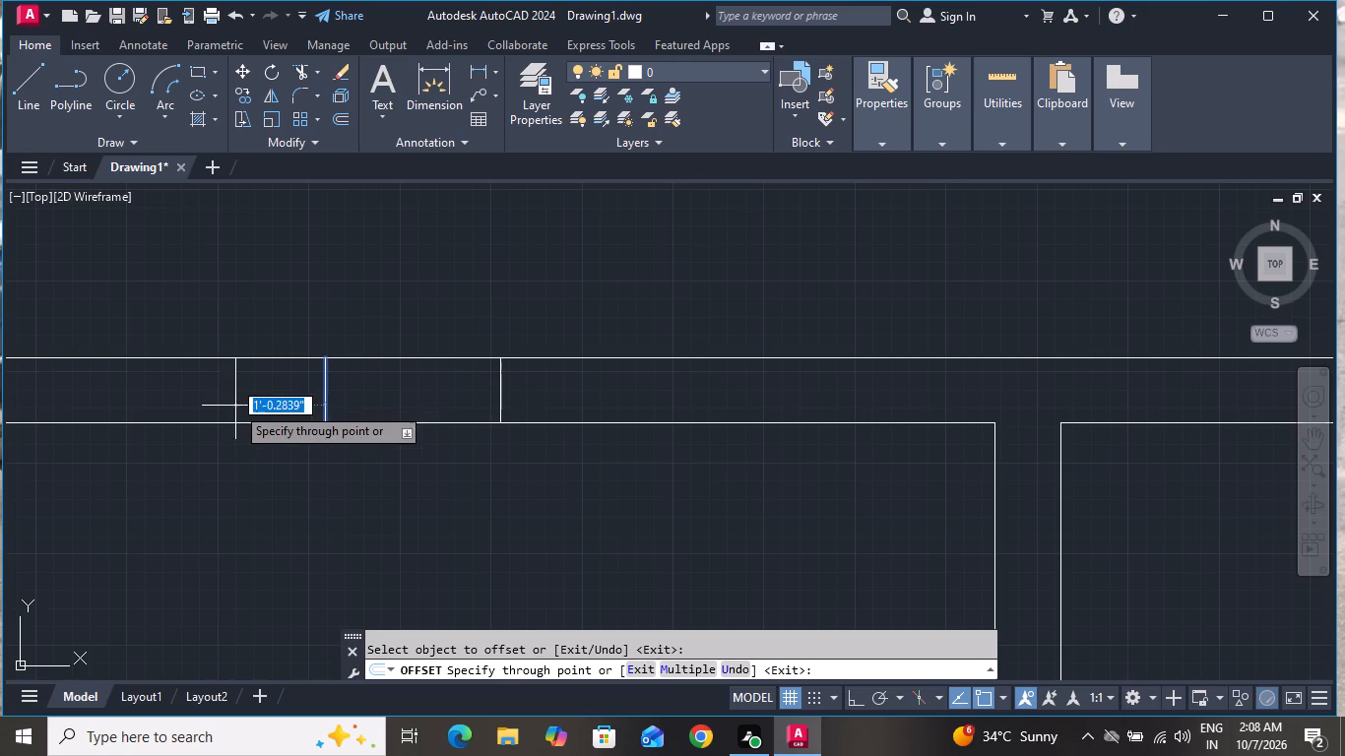
key("2")
key("semicolon")
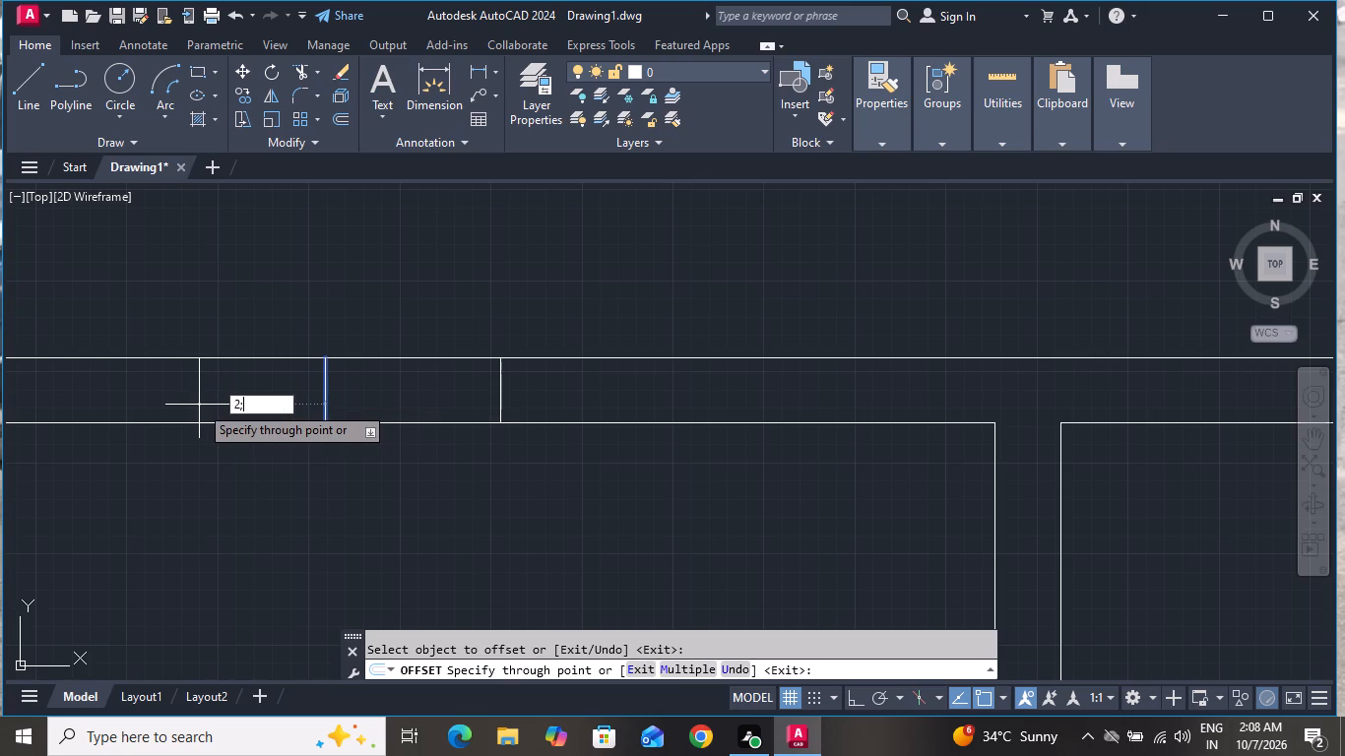
key("BackSpace")
key("apostrophe")
key("Return")
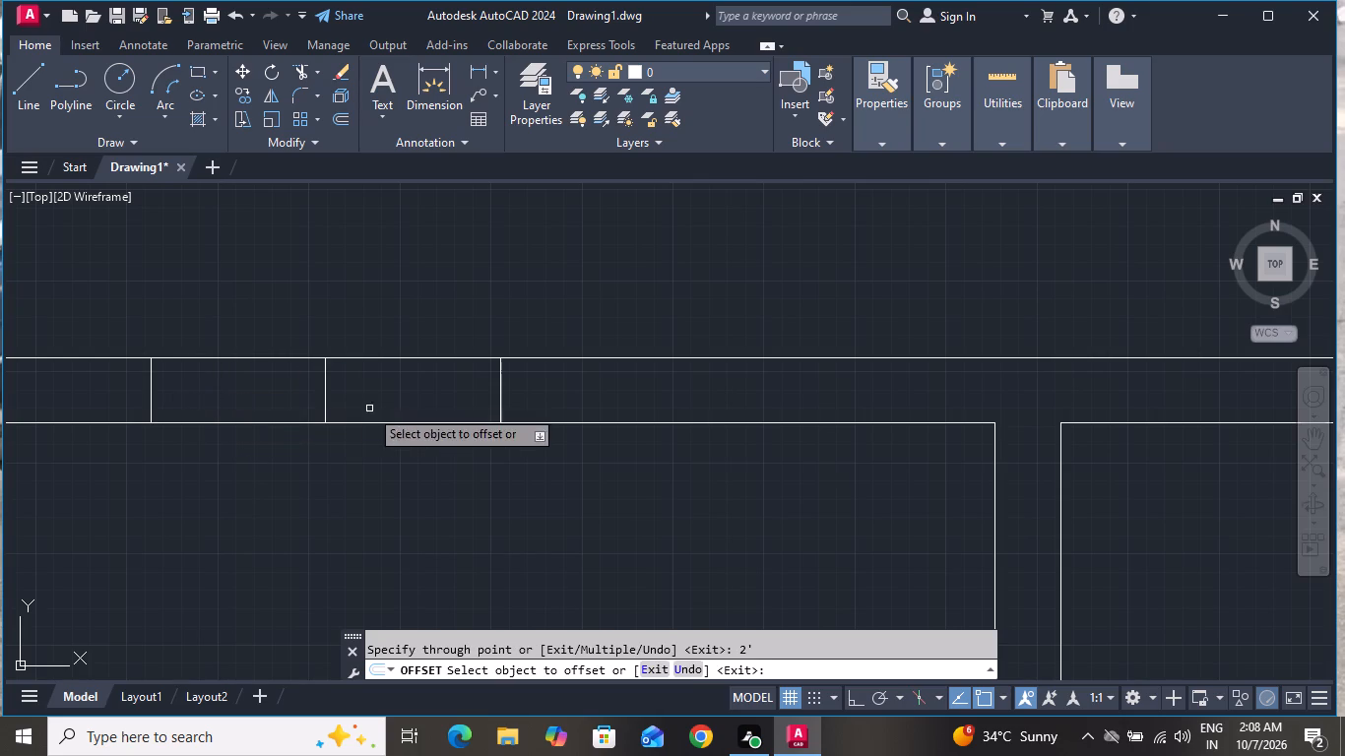
Offset each of the two outer cross lines in the top wall 2" outward, away from the middle line.
left_click_drag(498, 384, 526, 392)
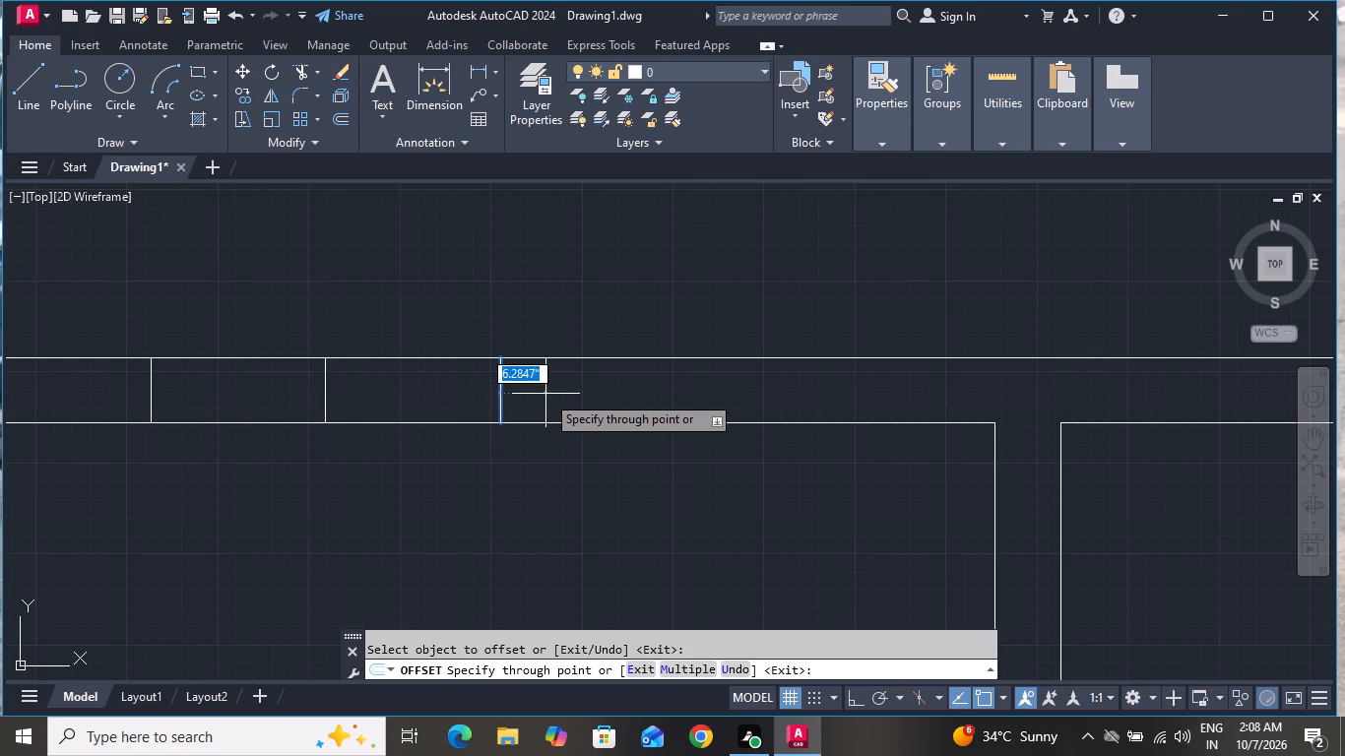
key("2")
key("shift+quotedbl")
key("Return")
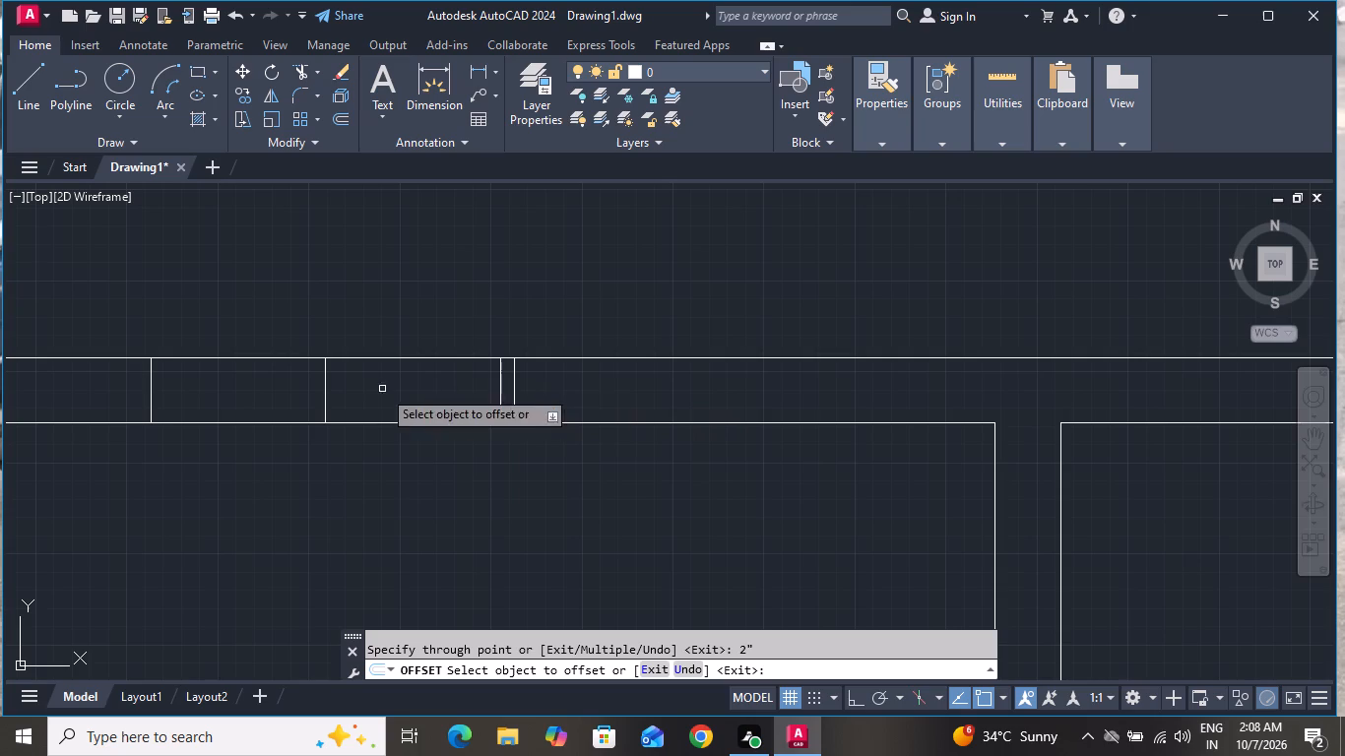
left_click(152, 392)
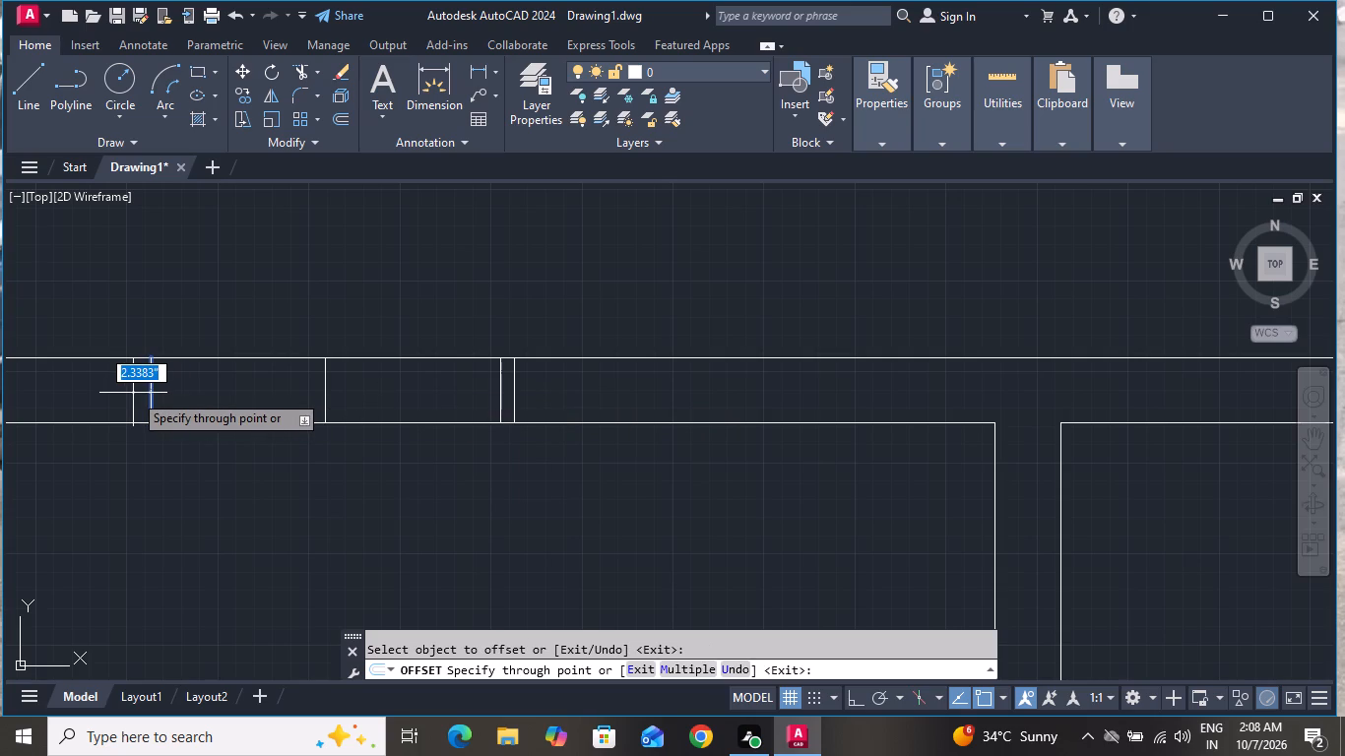
key("2")
key("shift+quotedbl")
key("Return")
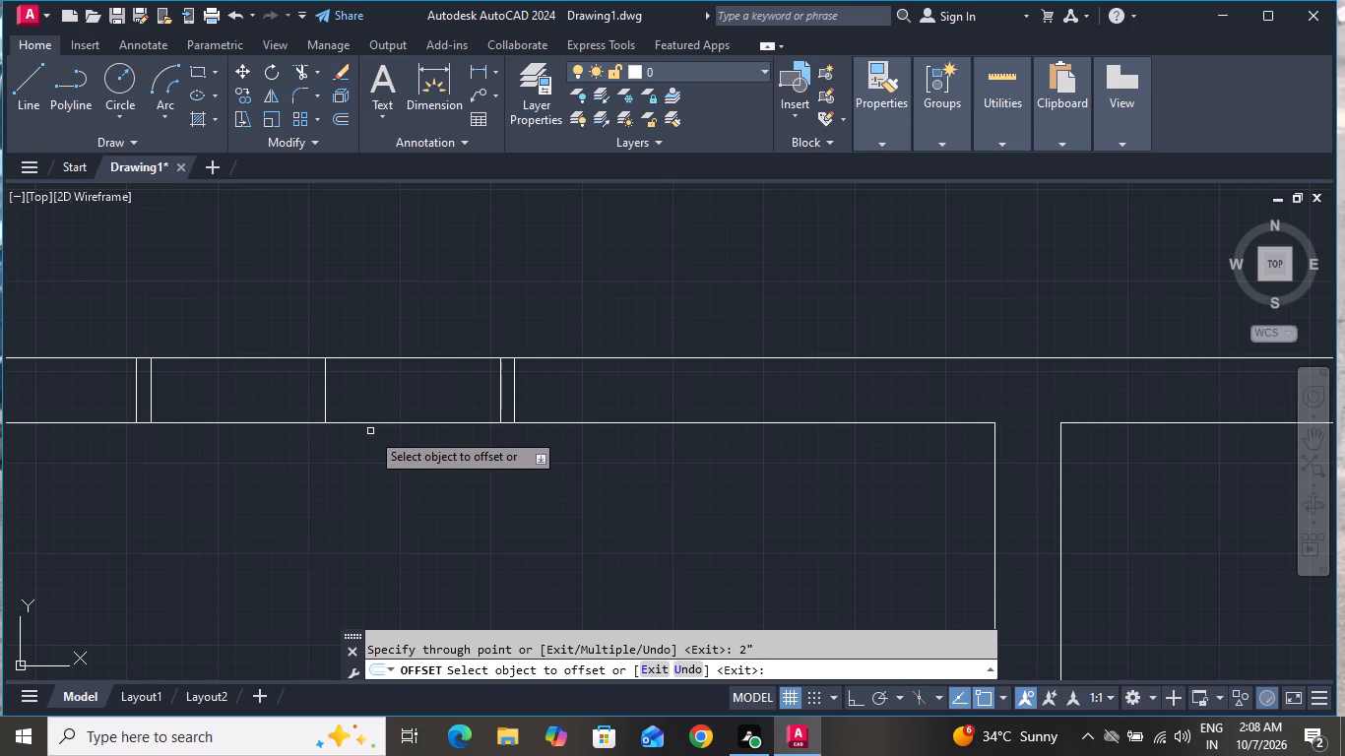
Draw a horizontal line between the midpoints of the two inner jamb lines of the upper-left room's window.
right_click_drag(305, 497, 284, 525)
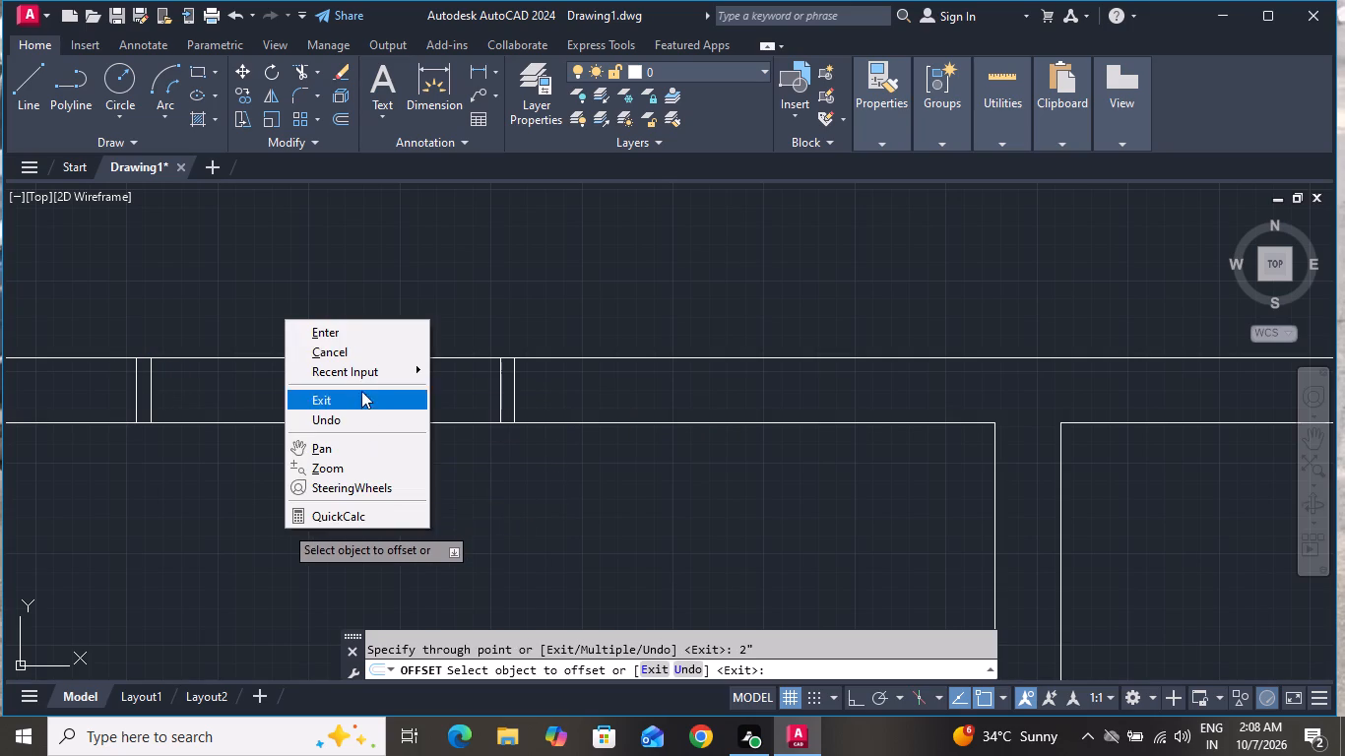
left_click(352, 343)
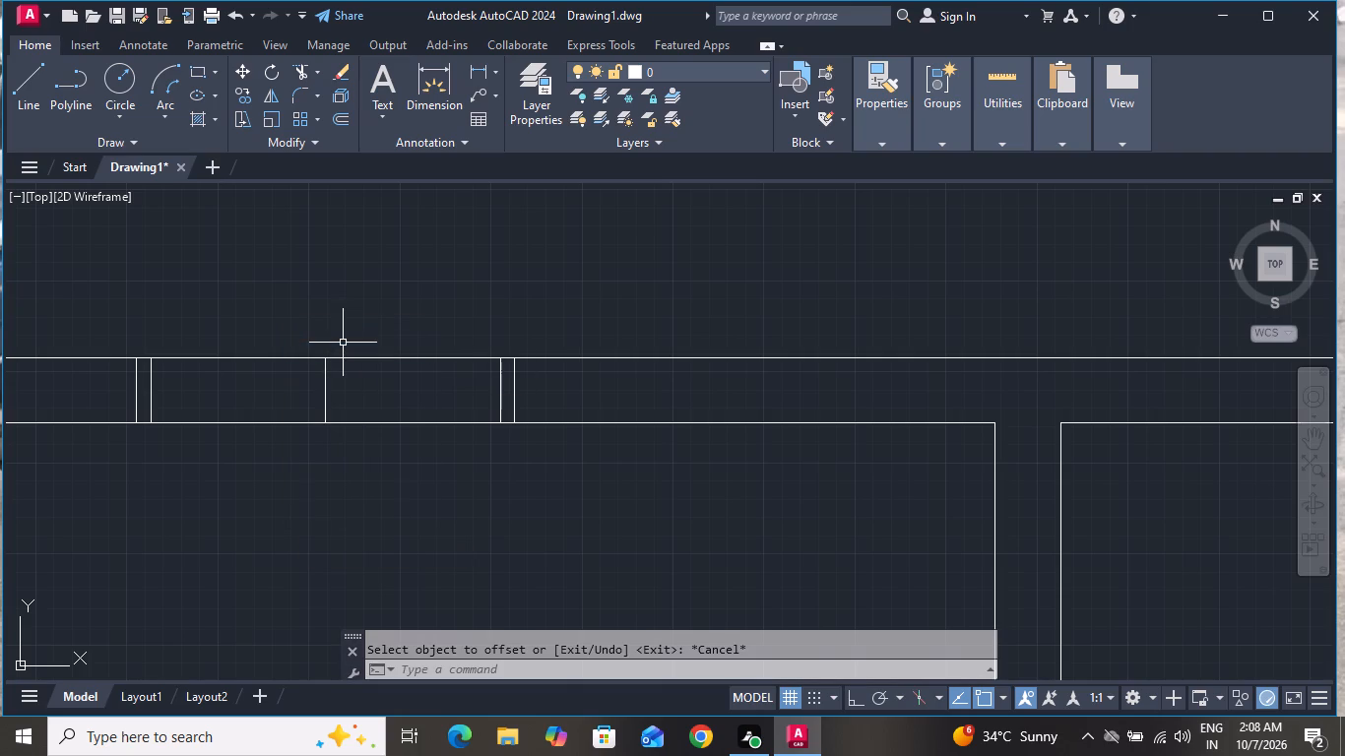
left_click(31, 63)
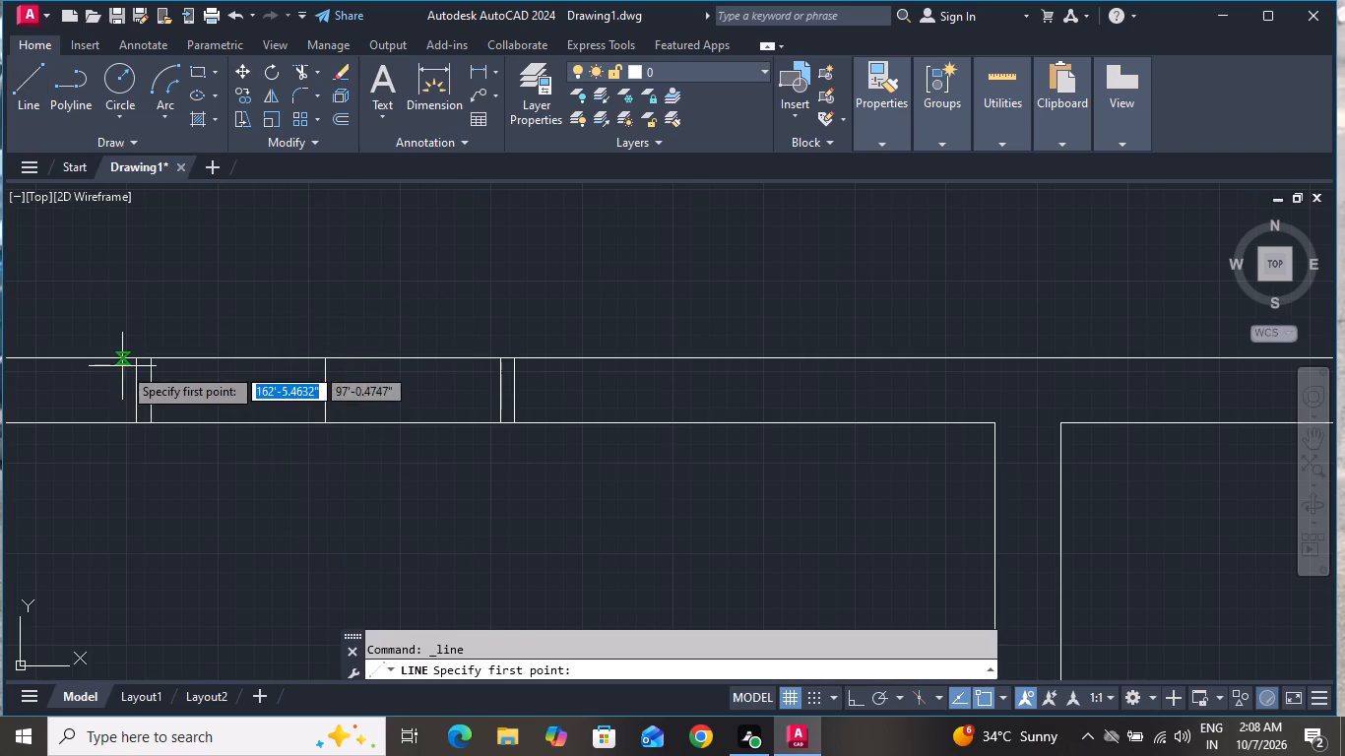
left_click(151, 388)
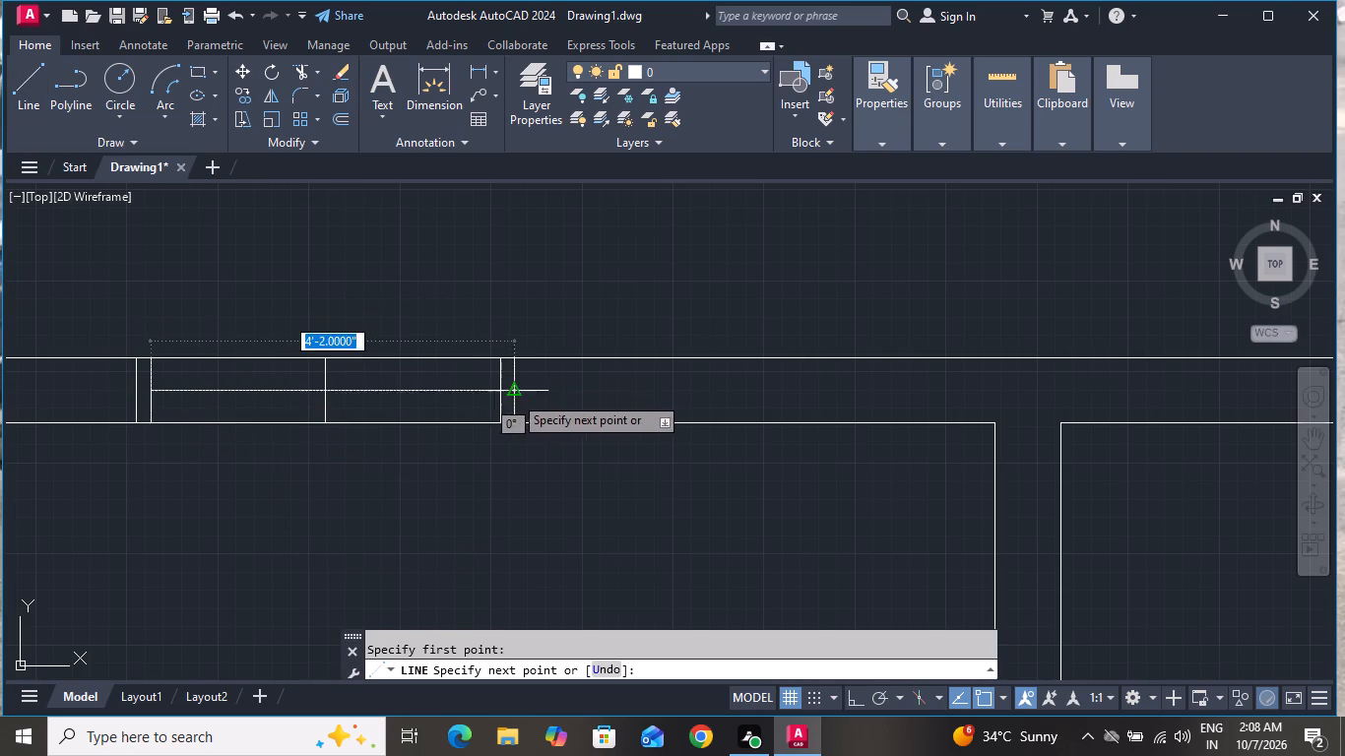
left_click(505, 389)
right_click(505, 389)
left_click(559, 423)
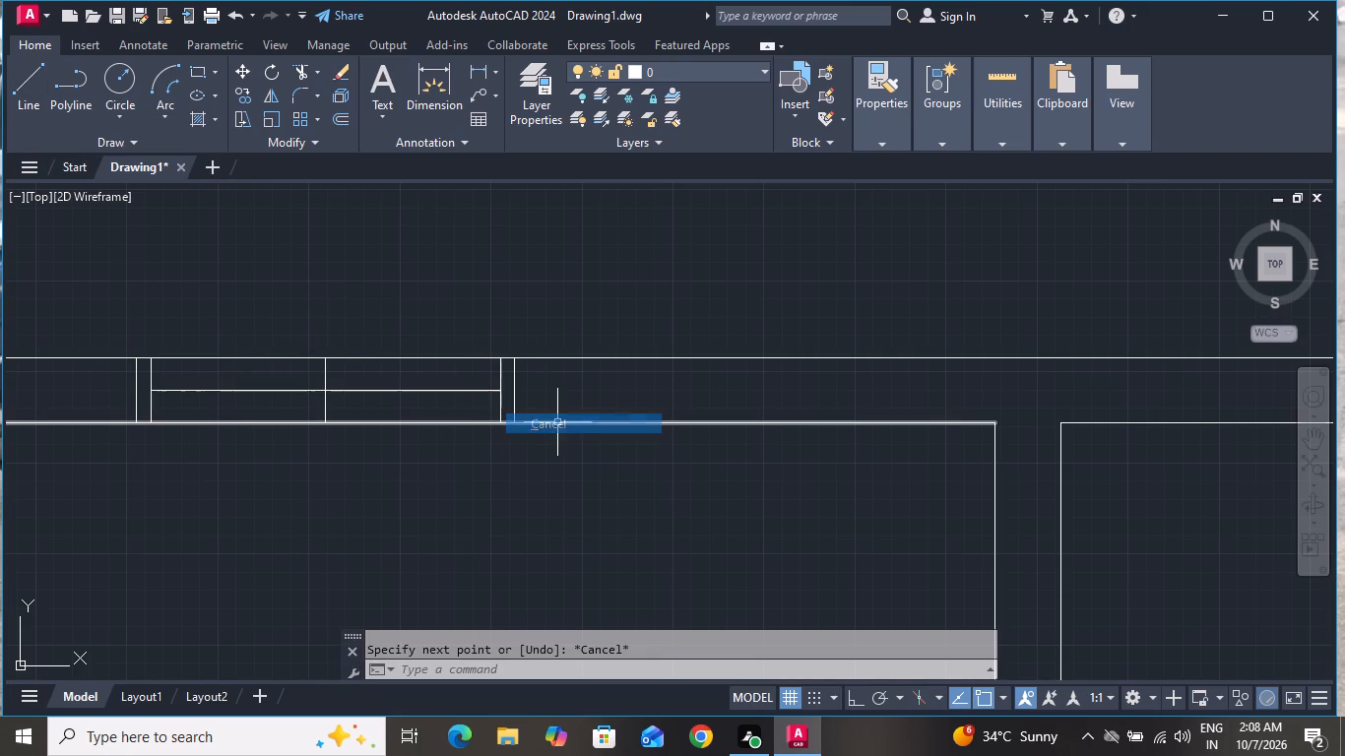
Offset the window's lengthwise centre line 2" to each side.
type("o 2")
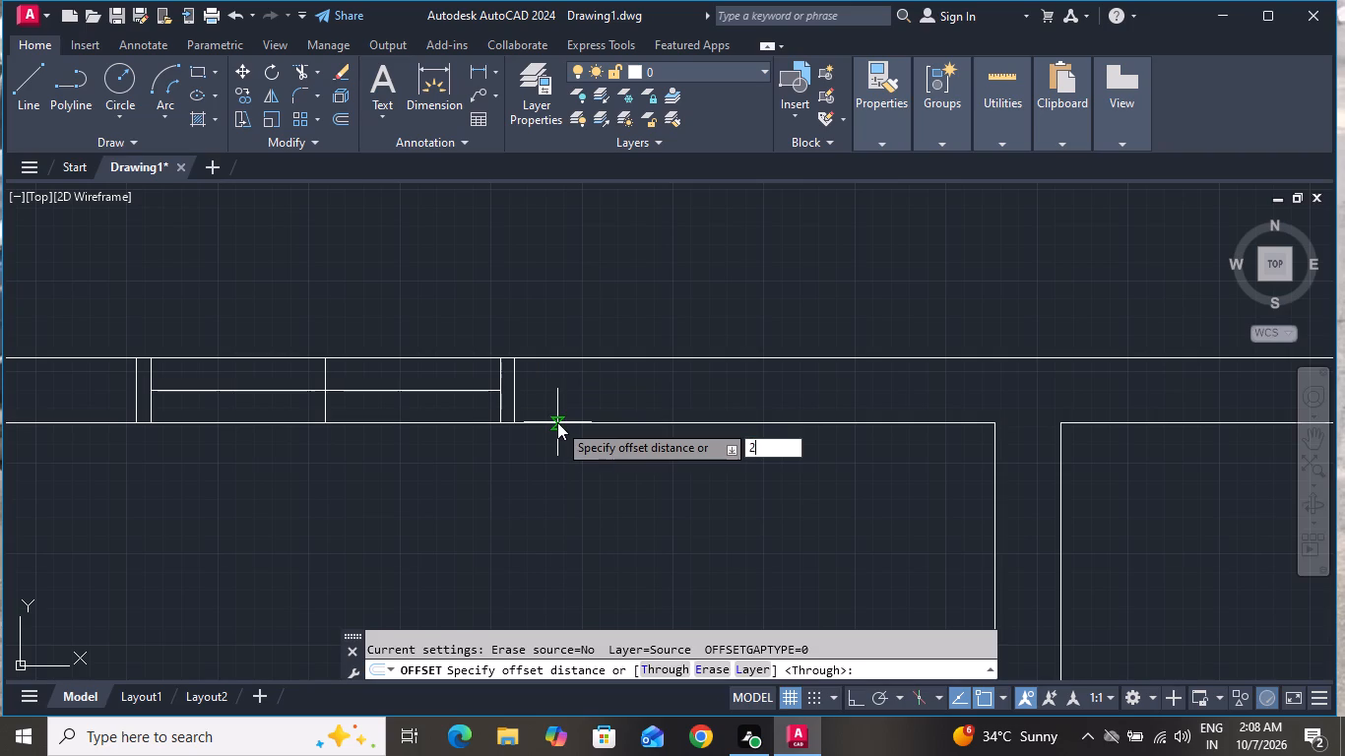
key("Return")
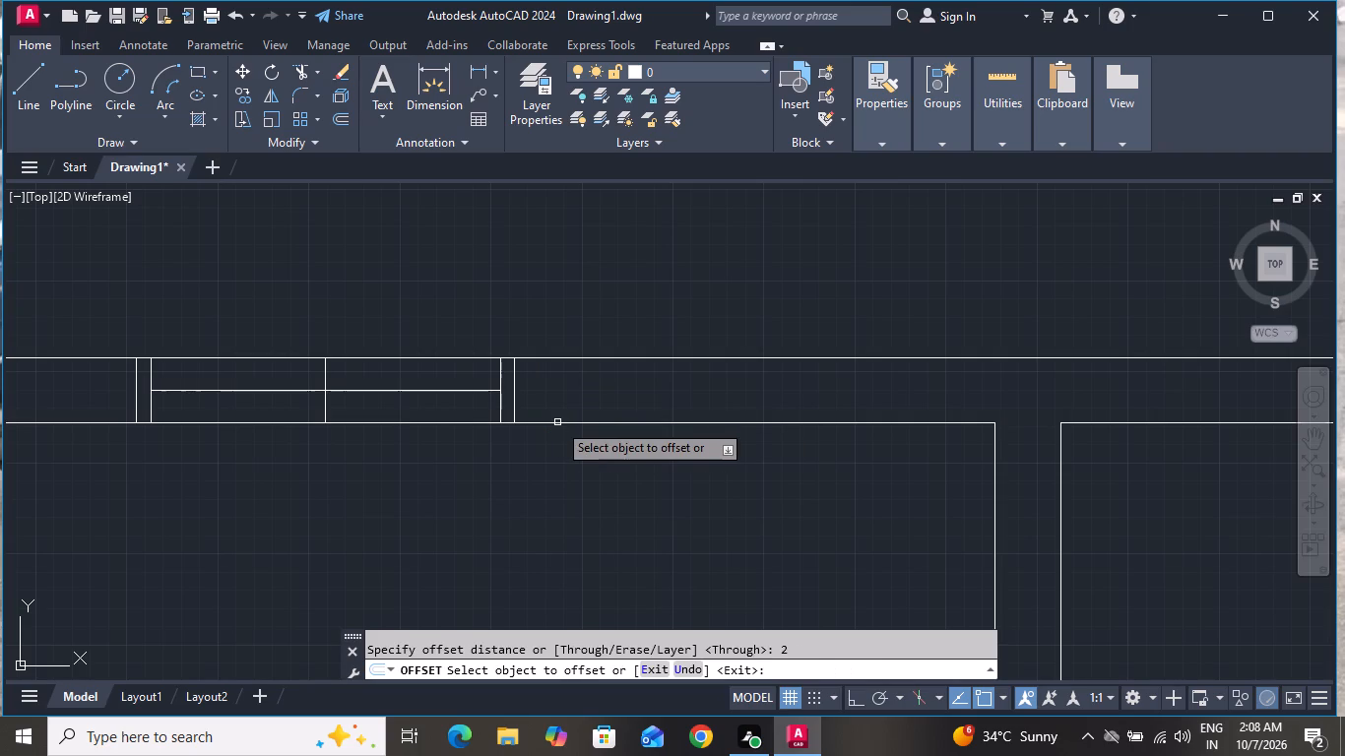
key("1")
key("shift+quotedbl")
key("Return")
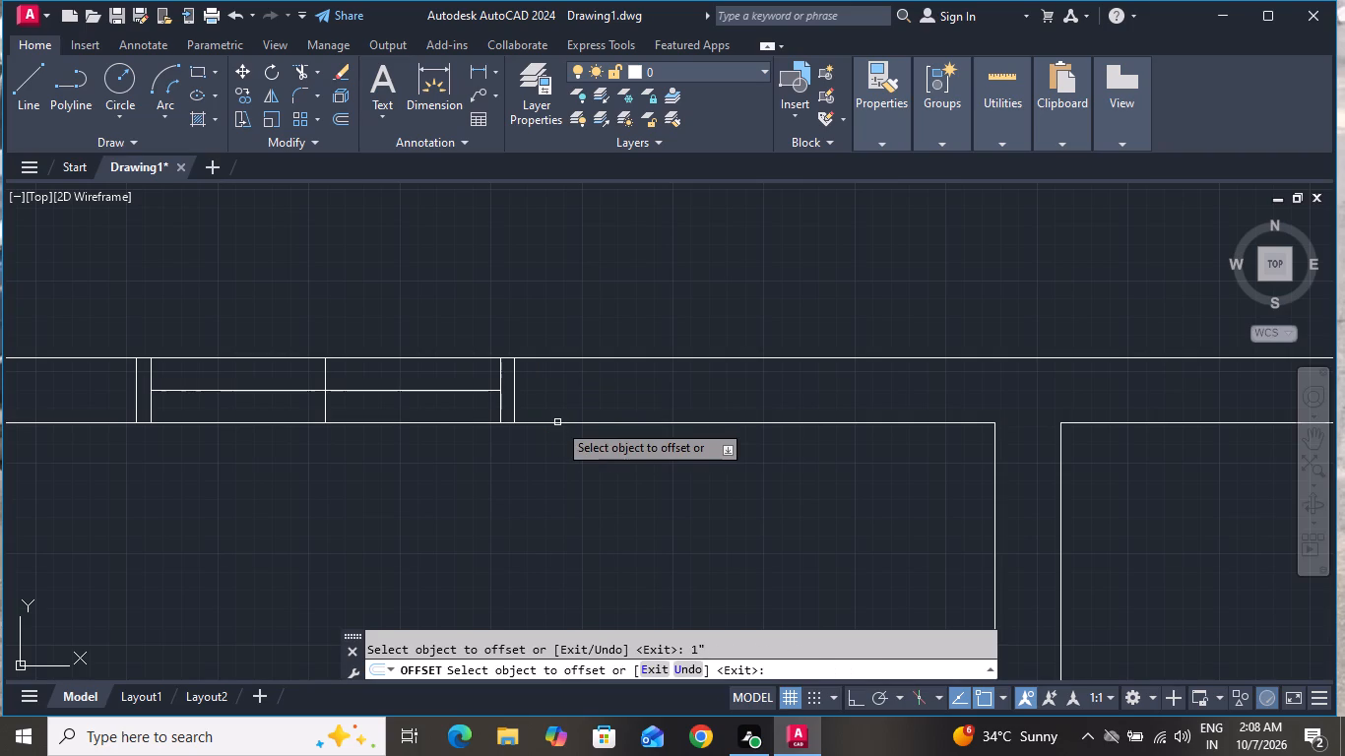
scroll(234, 375, "up", 2)
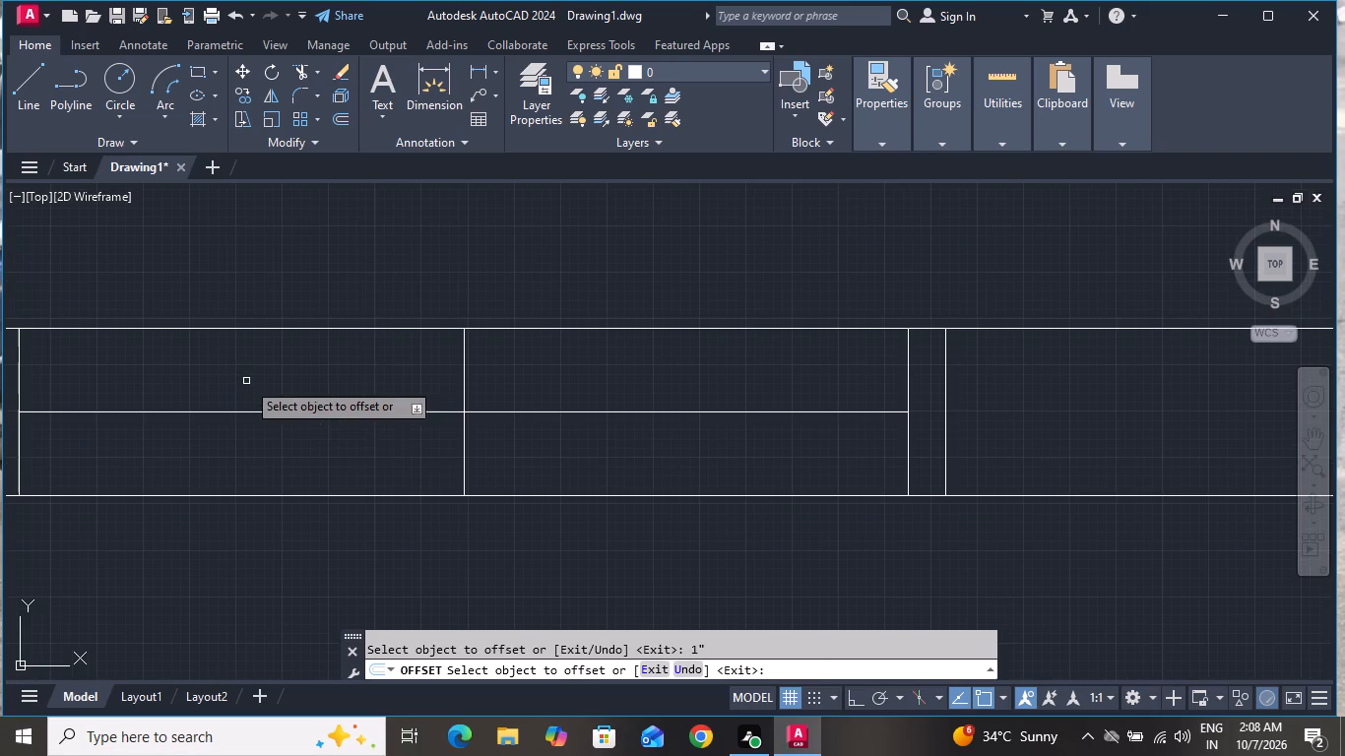
left_click(285, 410)
left_click(289, 376)
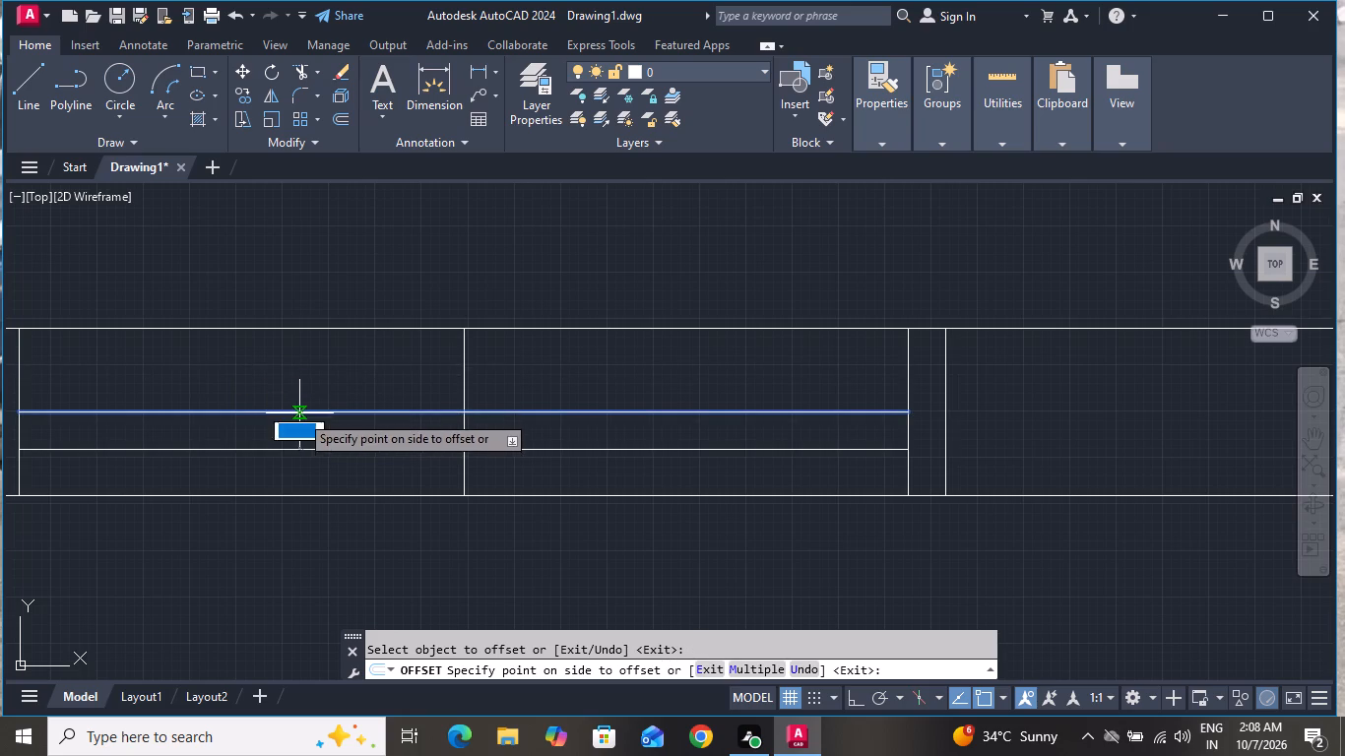
left_click(305, 424)
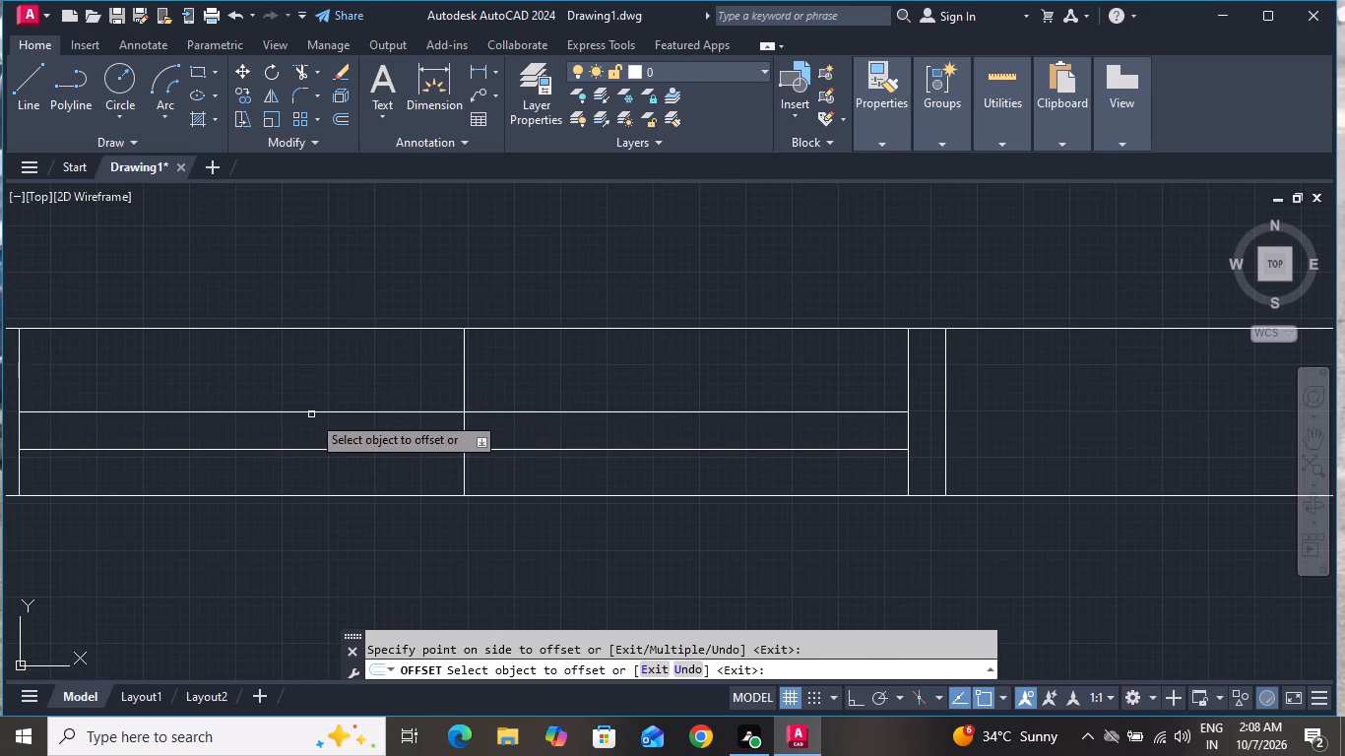
left_click(311, 414)
left_click(316, 374)
right_click(359, 364)
left_click(423, 392)
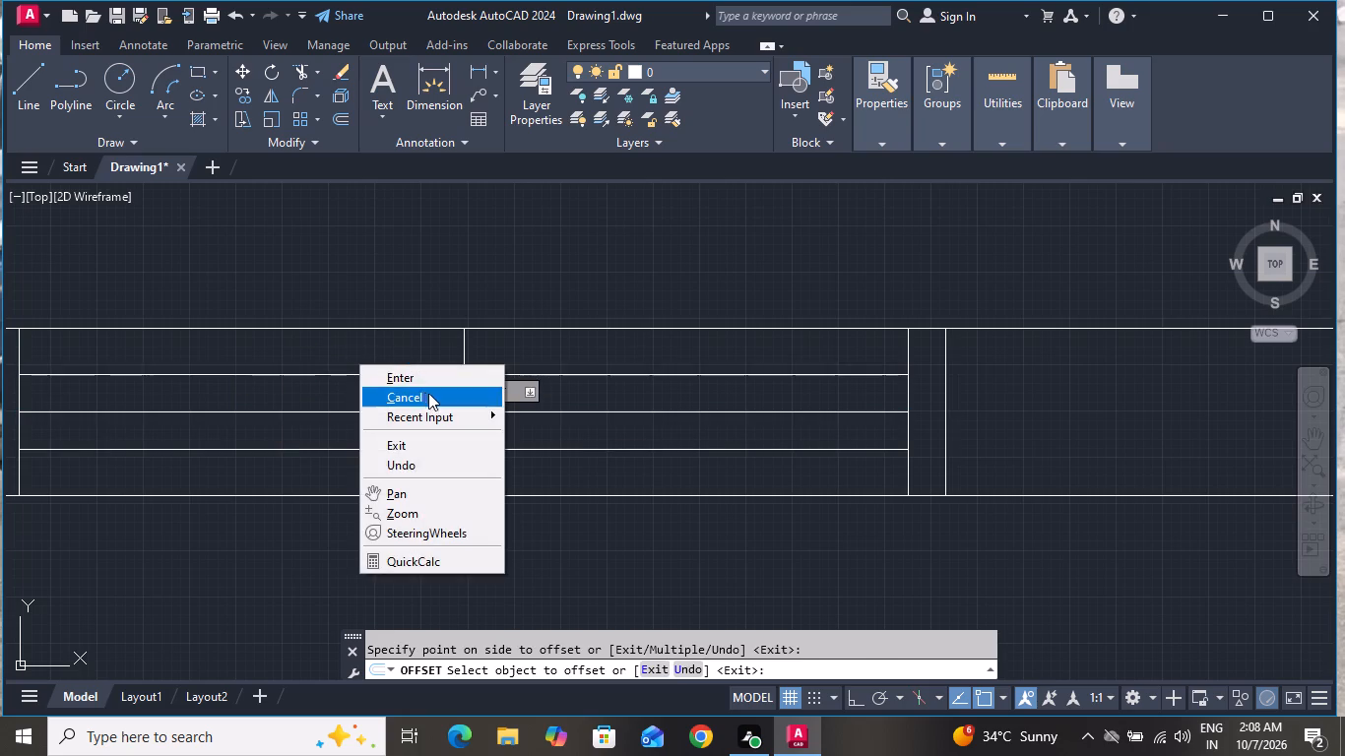
Erase the window's construction lines: the cross line at its middle and the lengthwise centre line.
left_click(465, 394)
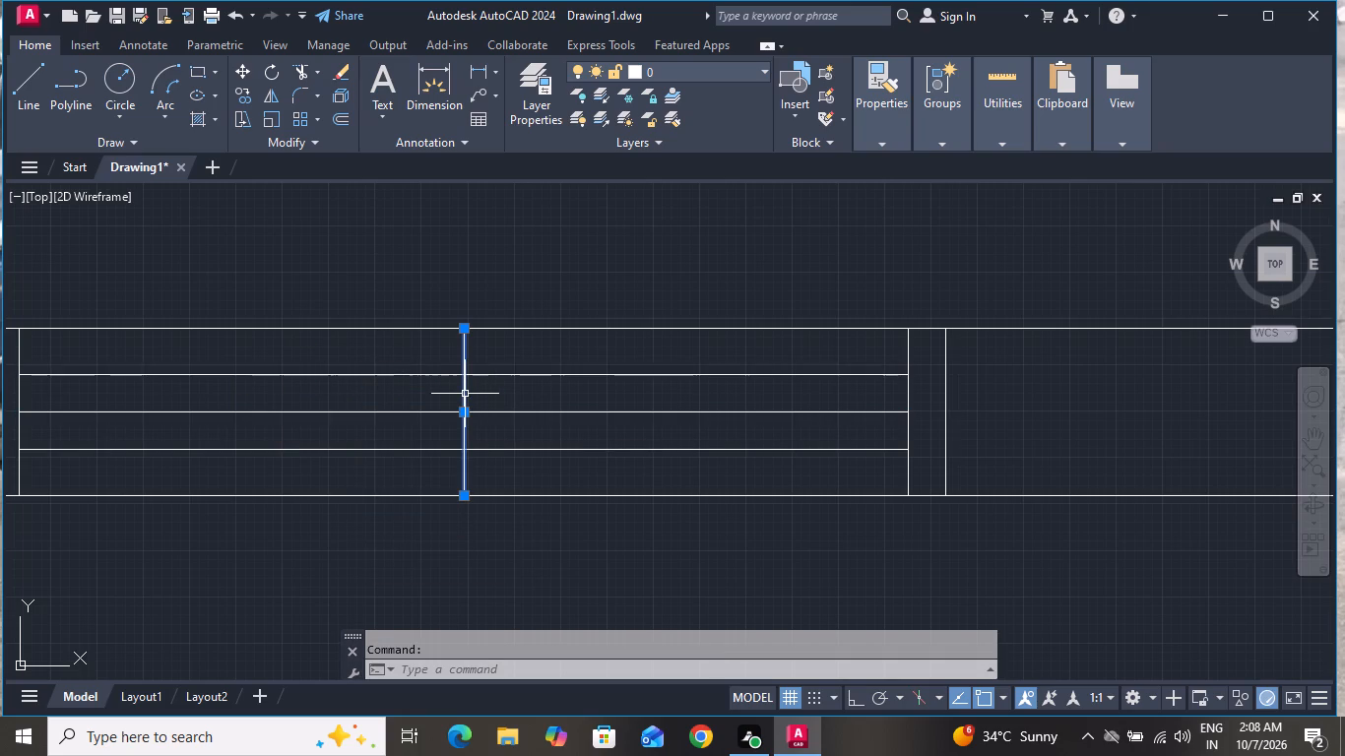
key("Delete")
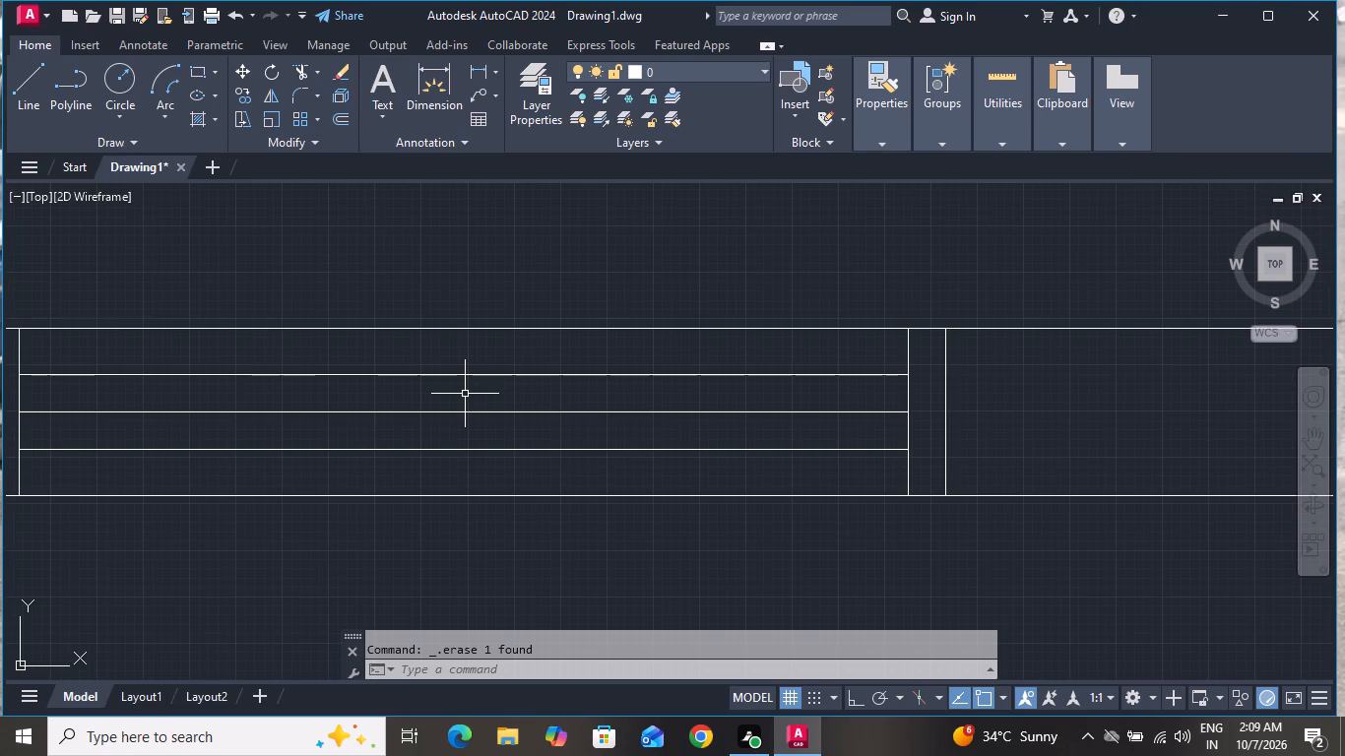
scroll(480, 402, "down", 1)
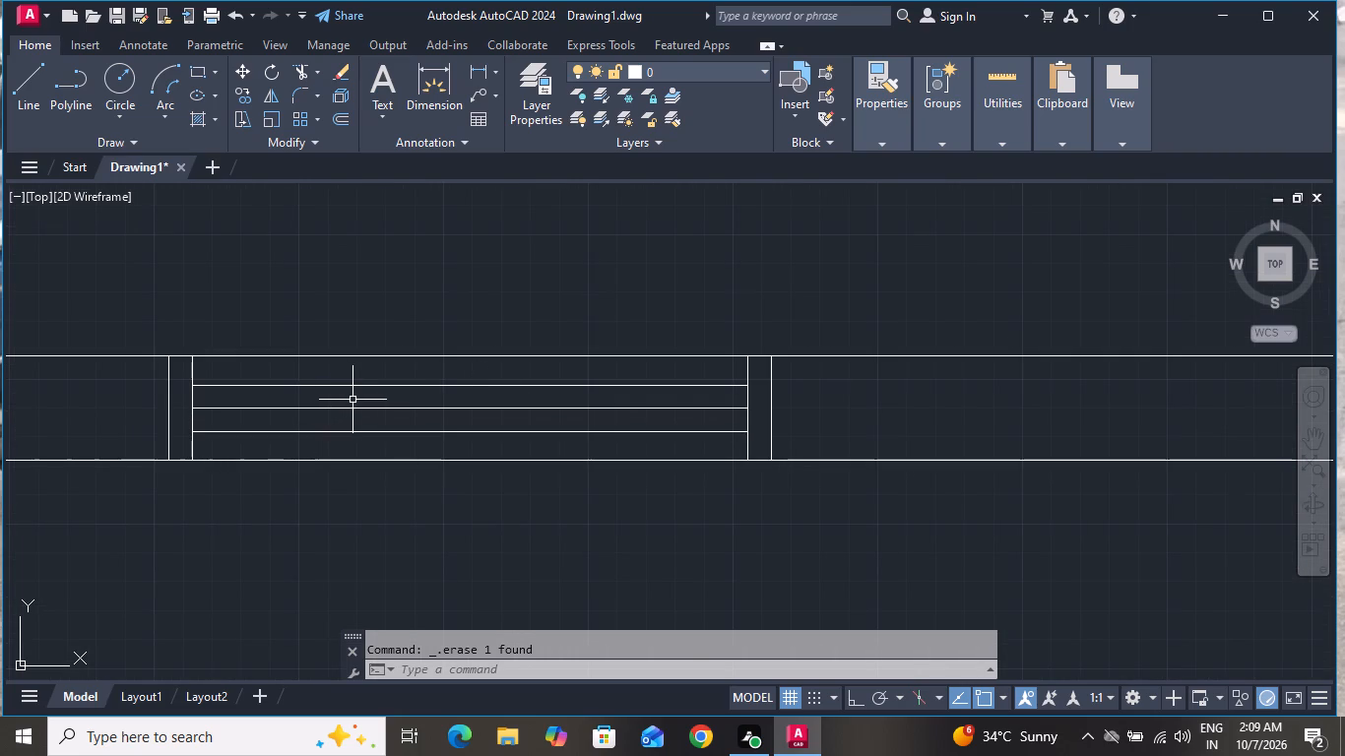
left_click(564, 406)
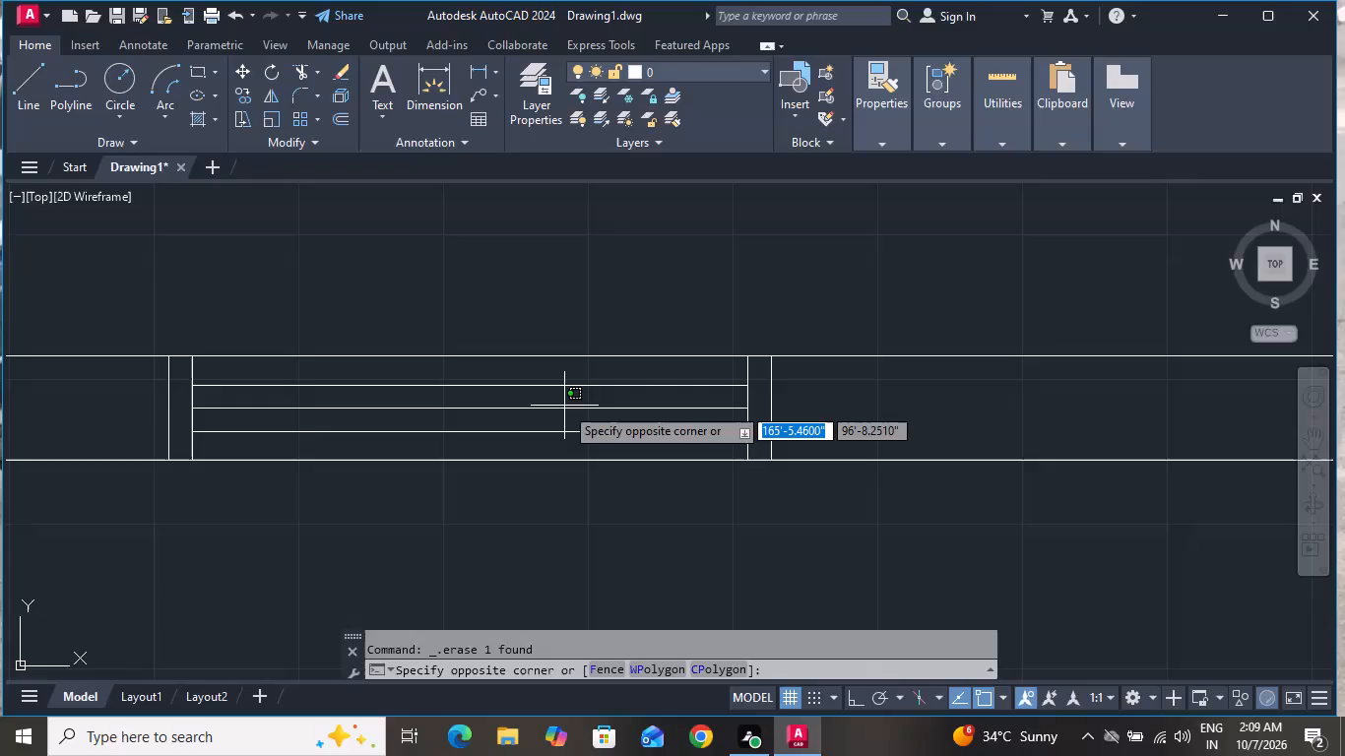
left_click(580, 413)
left_click(556, 402)
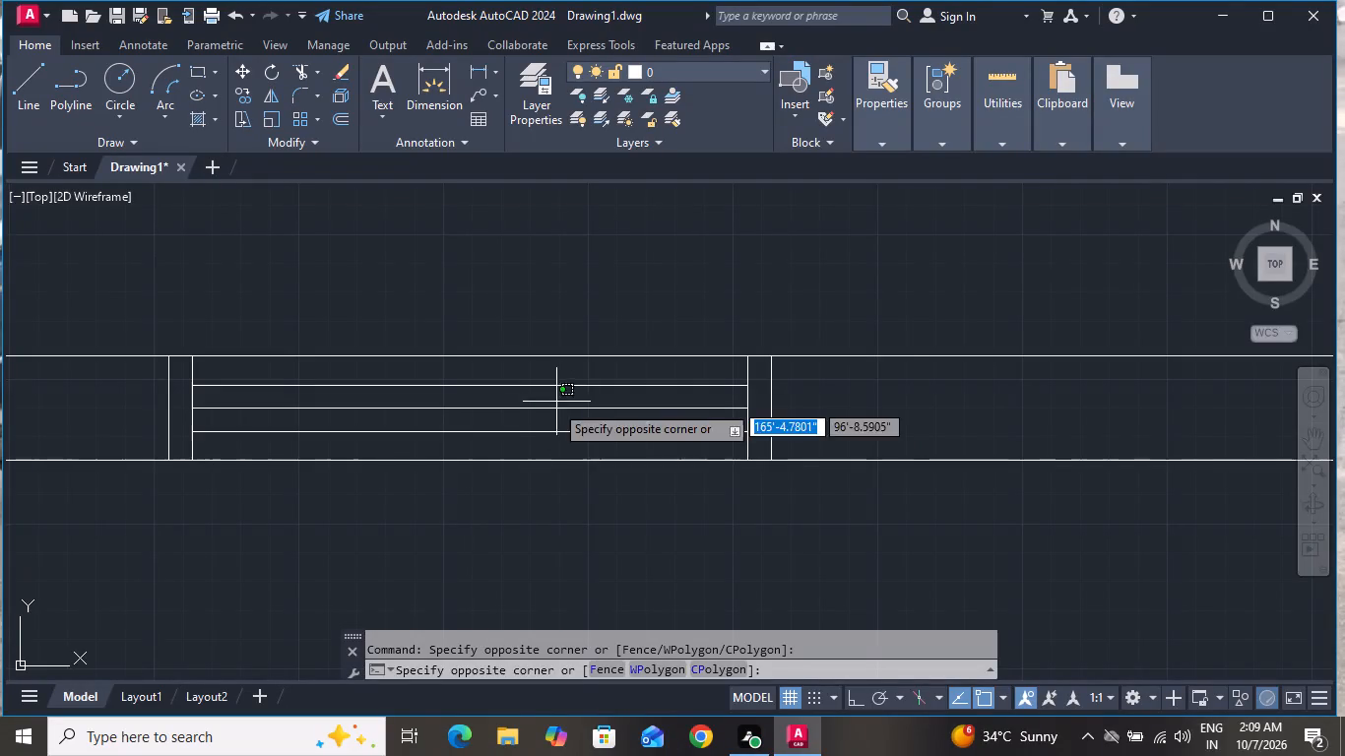
left_click(531, 418)
key("Delete")
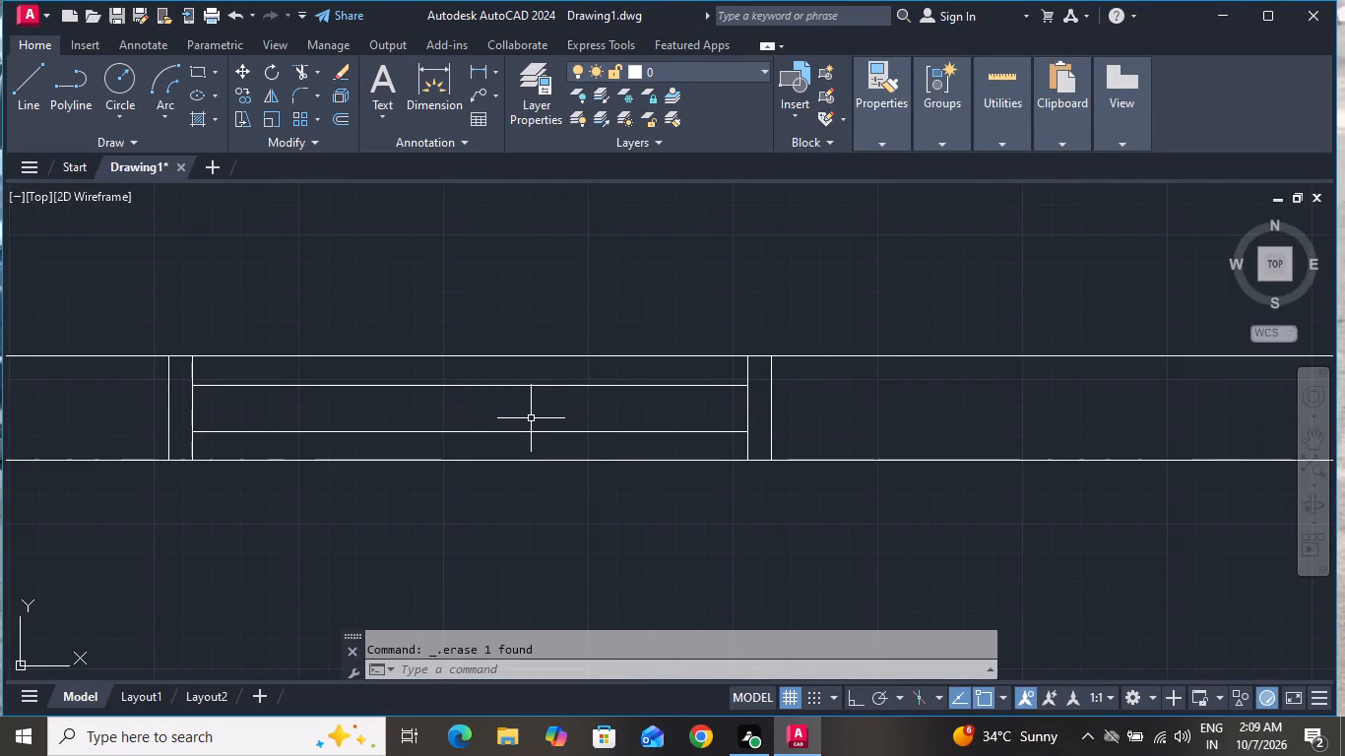
Copy the finished window by its outer lower-left corner into the bottom wall below the staircase winders.
left_click(838, 378)
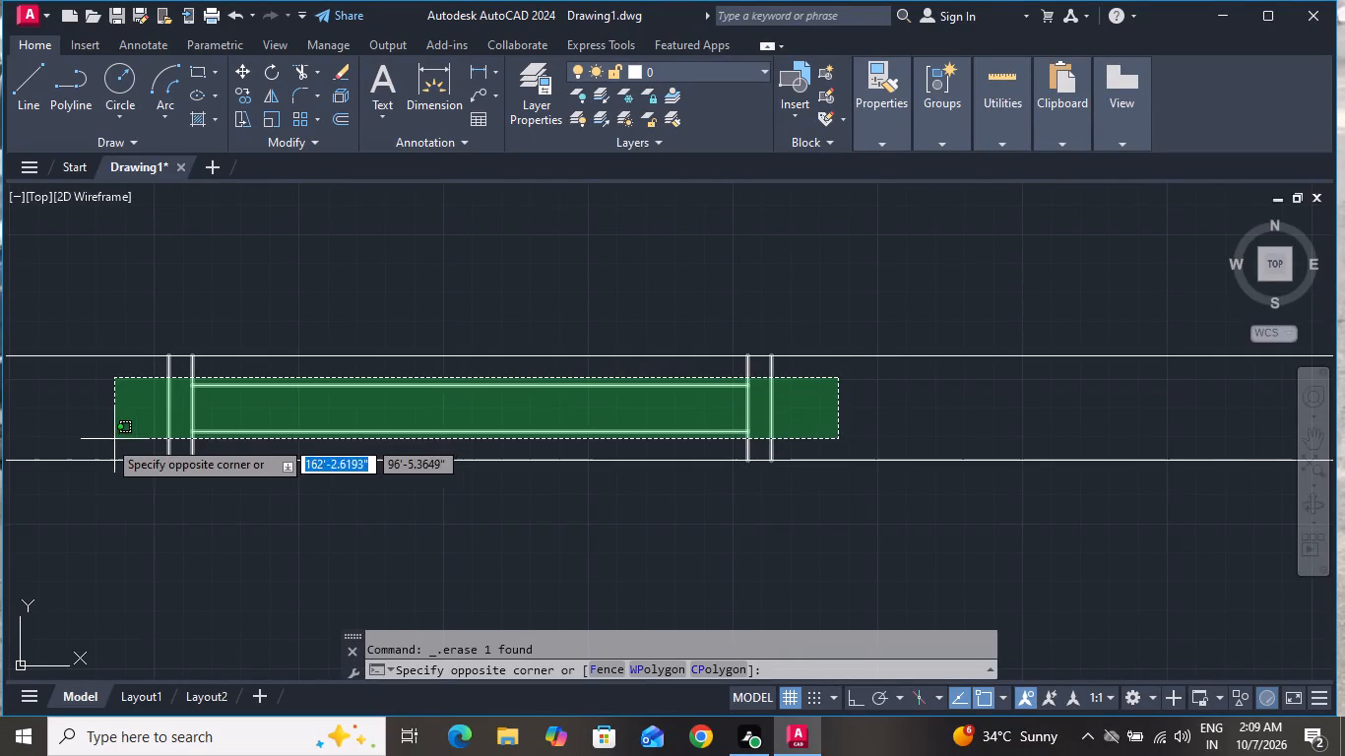
left_click(86, 439)
type("co")
key("space")
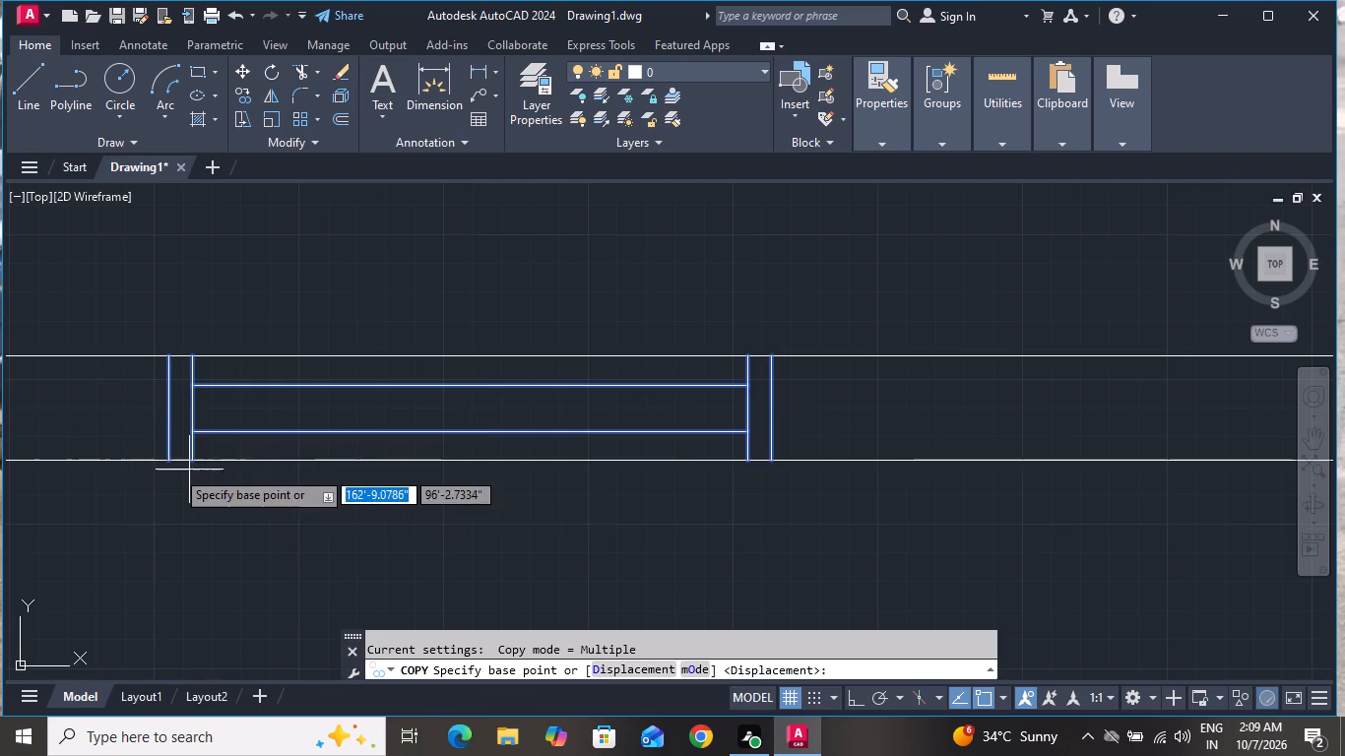
left_click(172, 457)
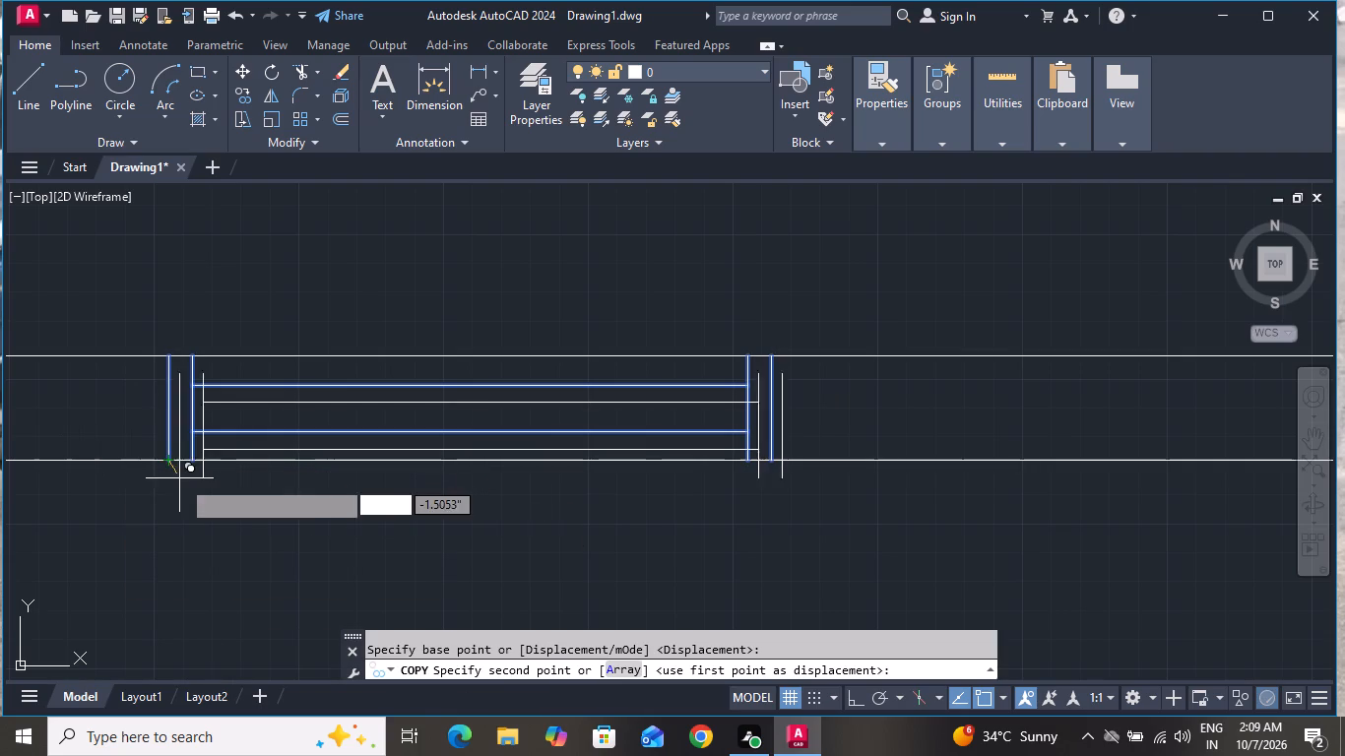
scroll(192, 481, "down", 2)
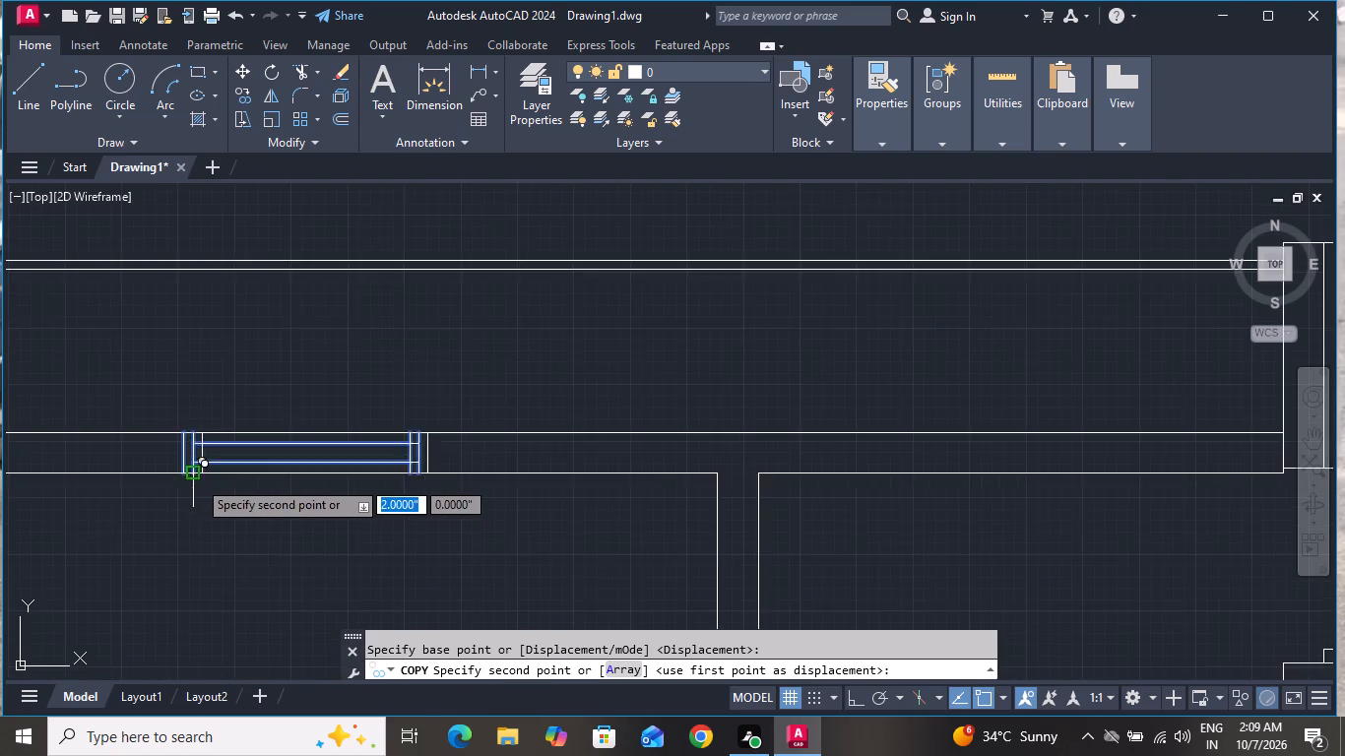
scroll(207, 472, "down", 2)
scroll(221, 439, "up", 1)
scroll(272, 362, "down", 3)
scroll(316, 312, "up", 1)
scroll(318, 312, "down", 4)
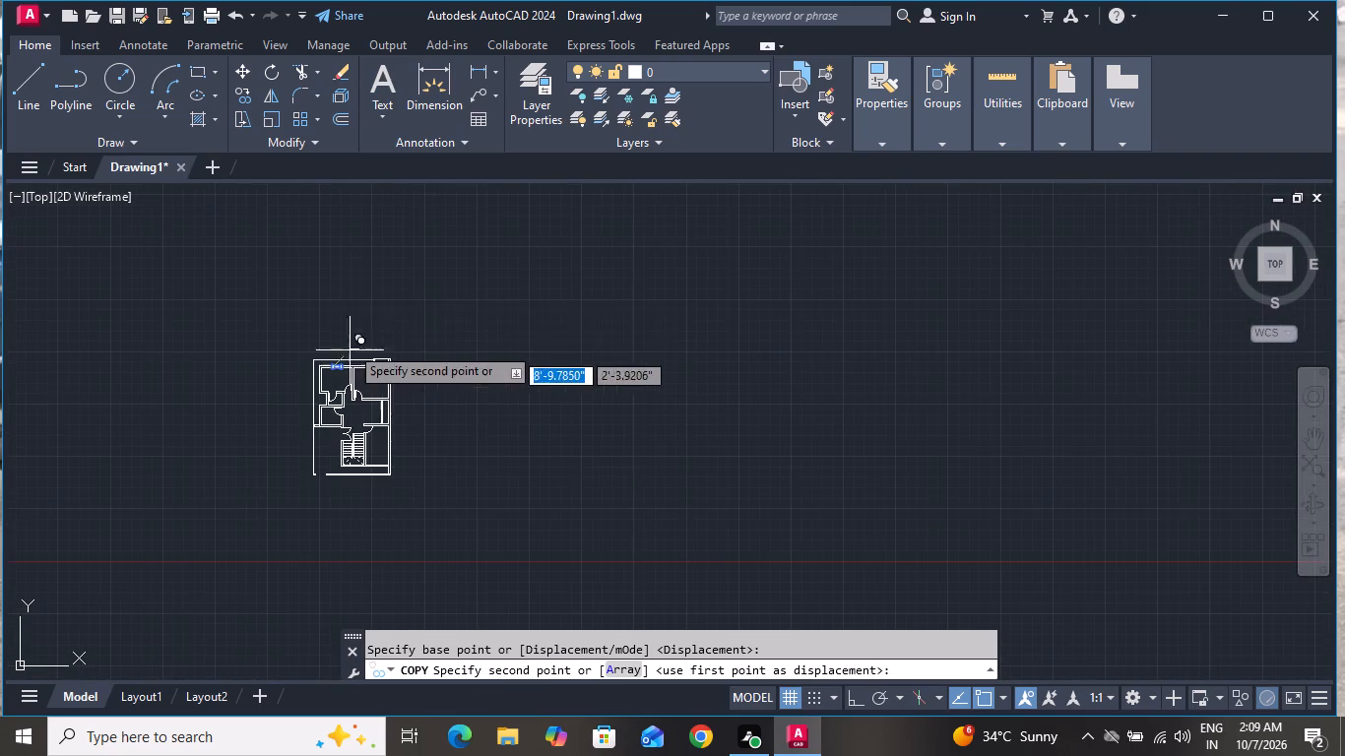
scroll(295, 469, "up", 3)
scroll(529, 478, "up", 1)
scroll(529, 478, "down", 1)
scroll(529, 478, "up", 2)
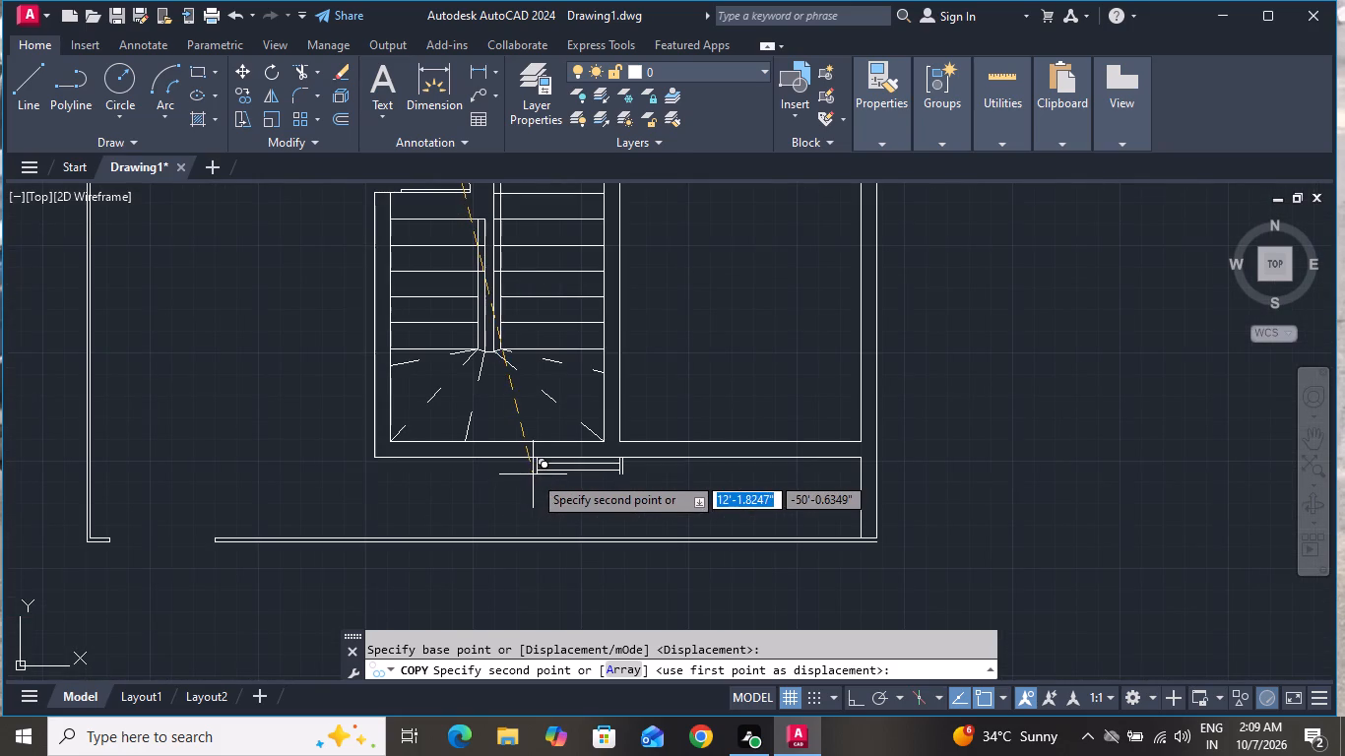
scroll(515, 468, "up", 2)
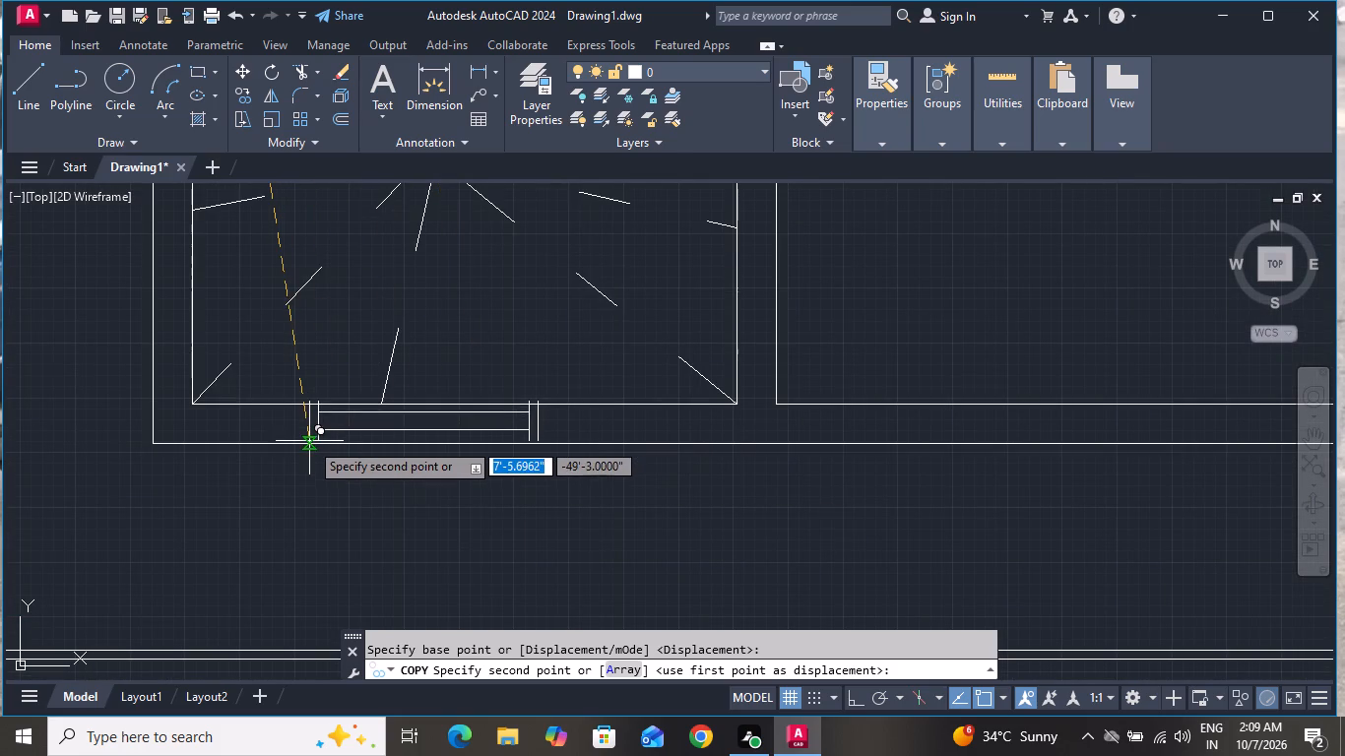
left_click(315, 444)
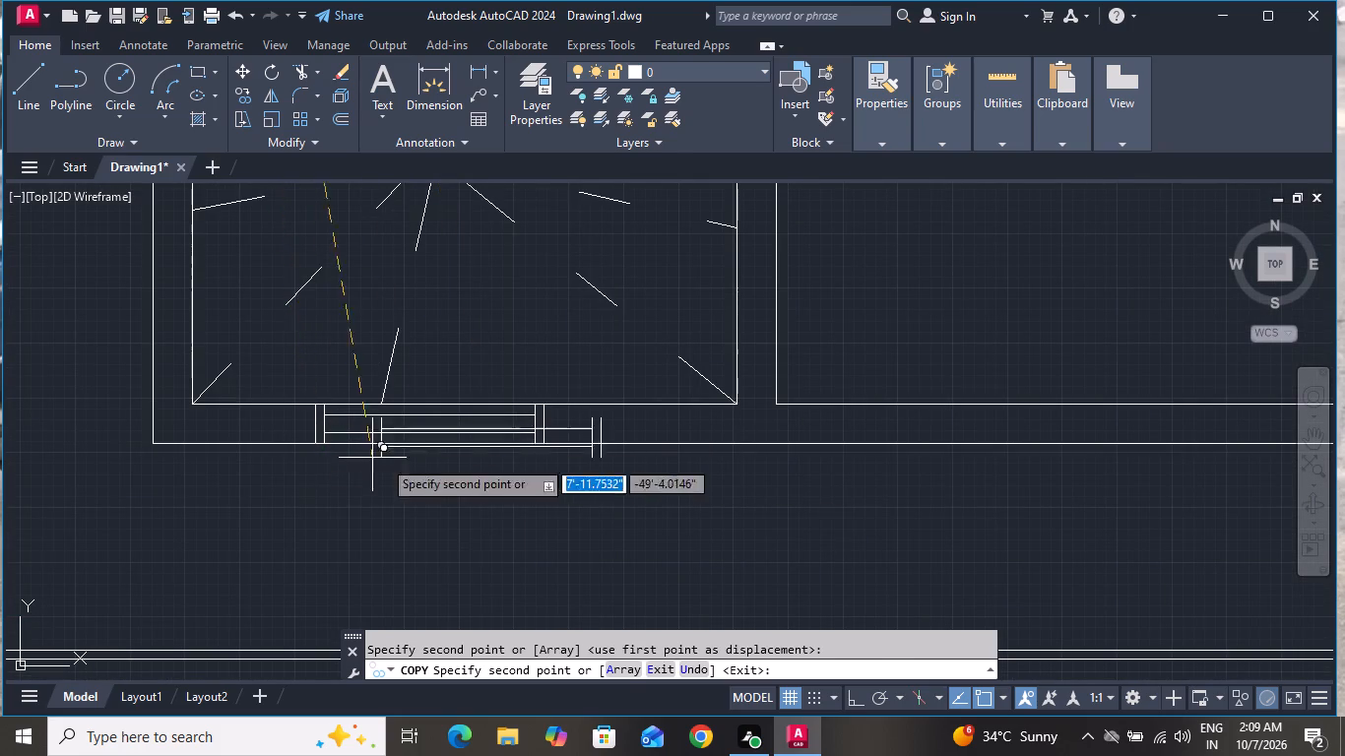
Place another copy of the window in the bottom wall of the room to the right of the staircase.
scroll(474, 477, "down", 4)
scroll(553, 468, "up", 4)
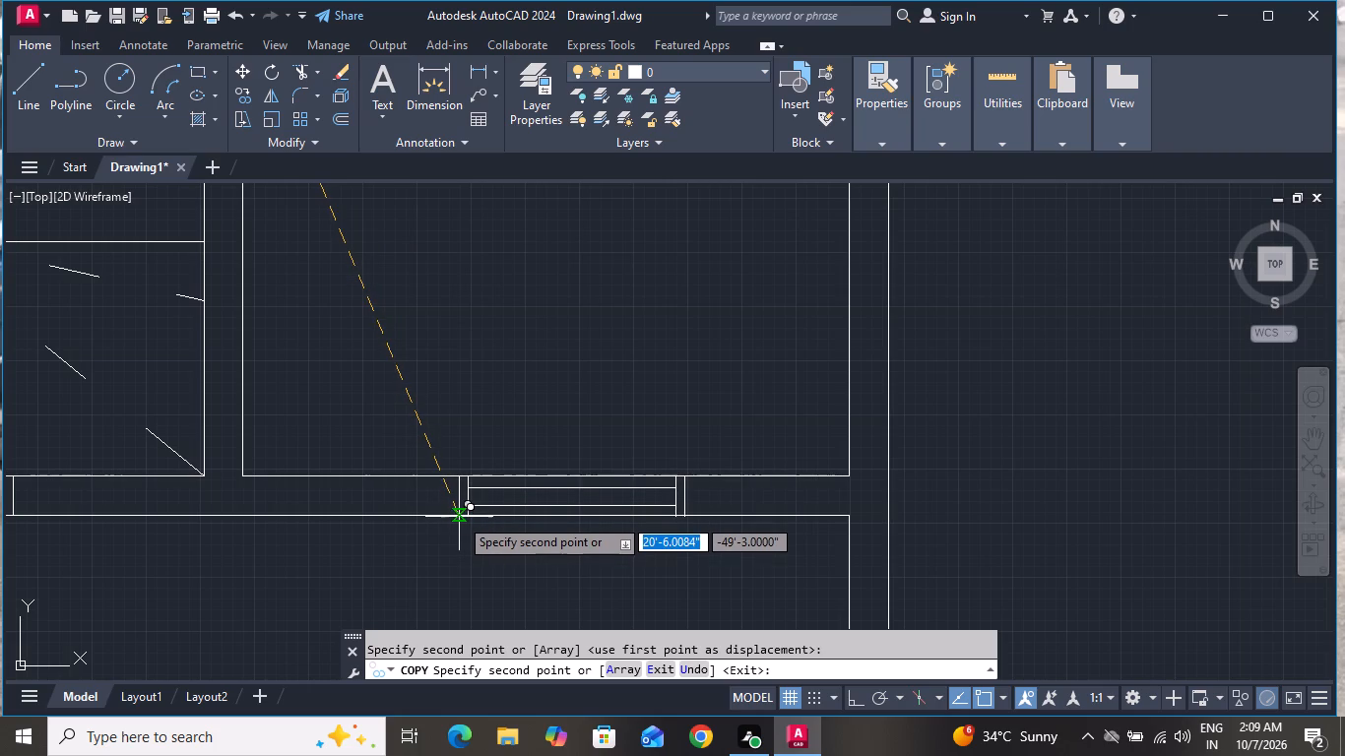
left_click(460, 517)
Place another copy of the window in the top wall of the upper-right room.
scroll(275, 455, "down", 3)
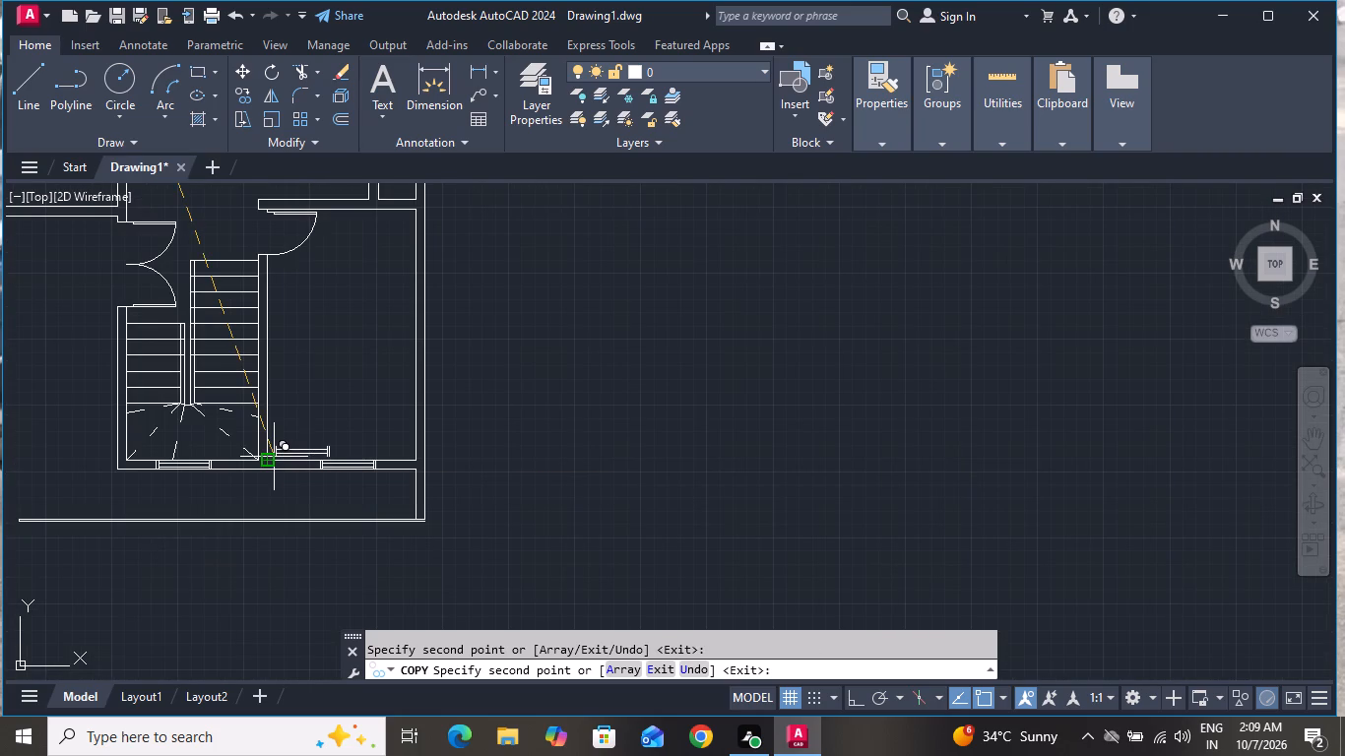
scroll(274, 457, "down", 1)
scroll(274, 459, "up", 1)
scroll(275, 461, "down", 3)
scroll(288, 308, "up", 3)
scroll(288, 308, "down", 3)
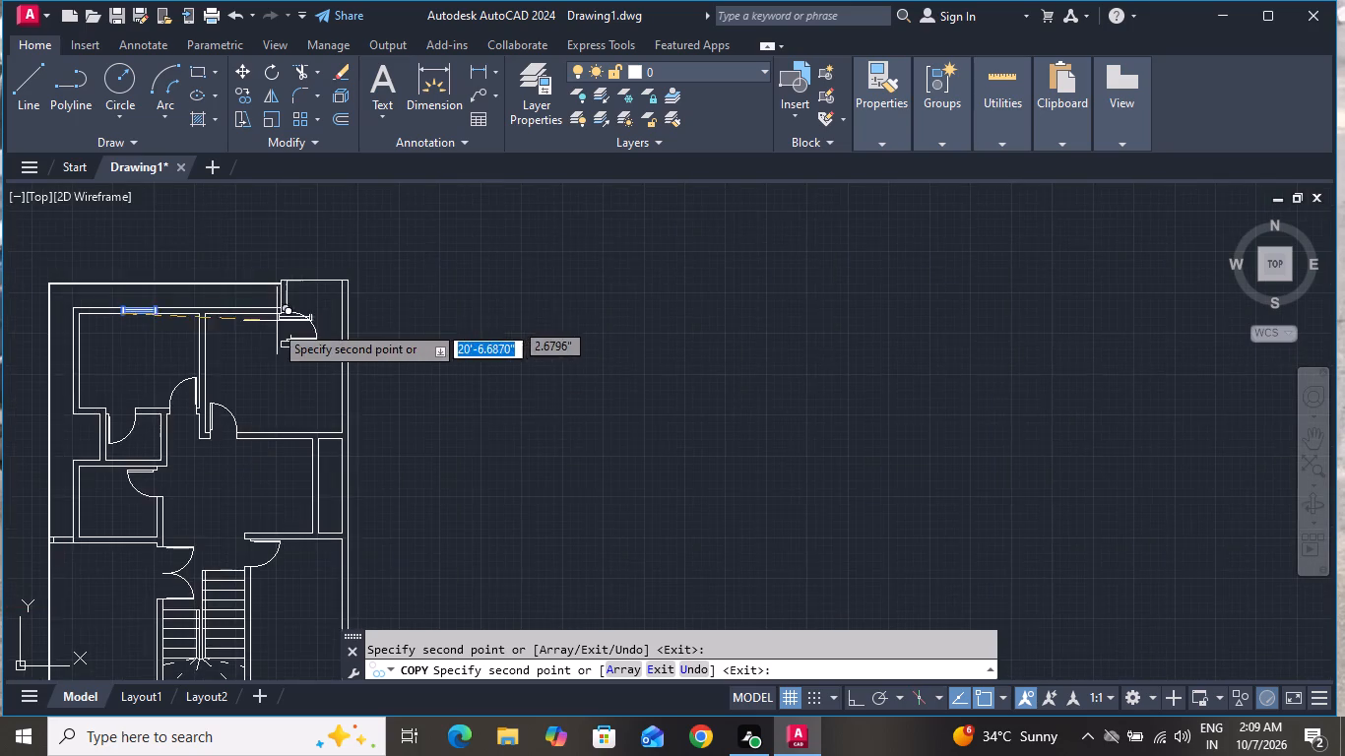
scroll(244, 313, "up", 4)
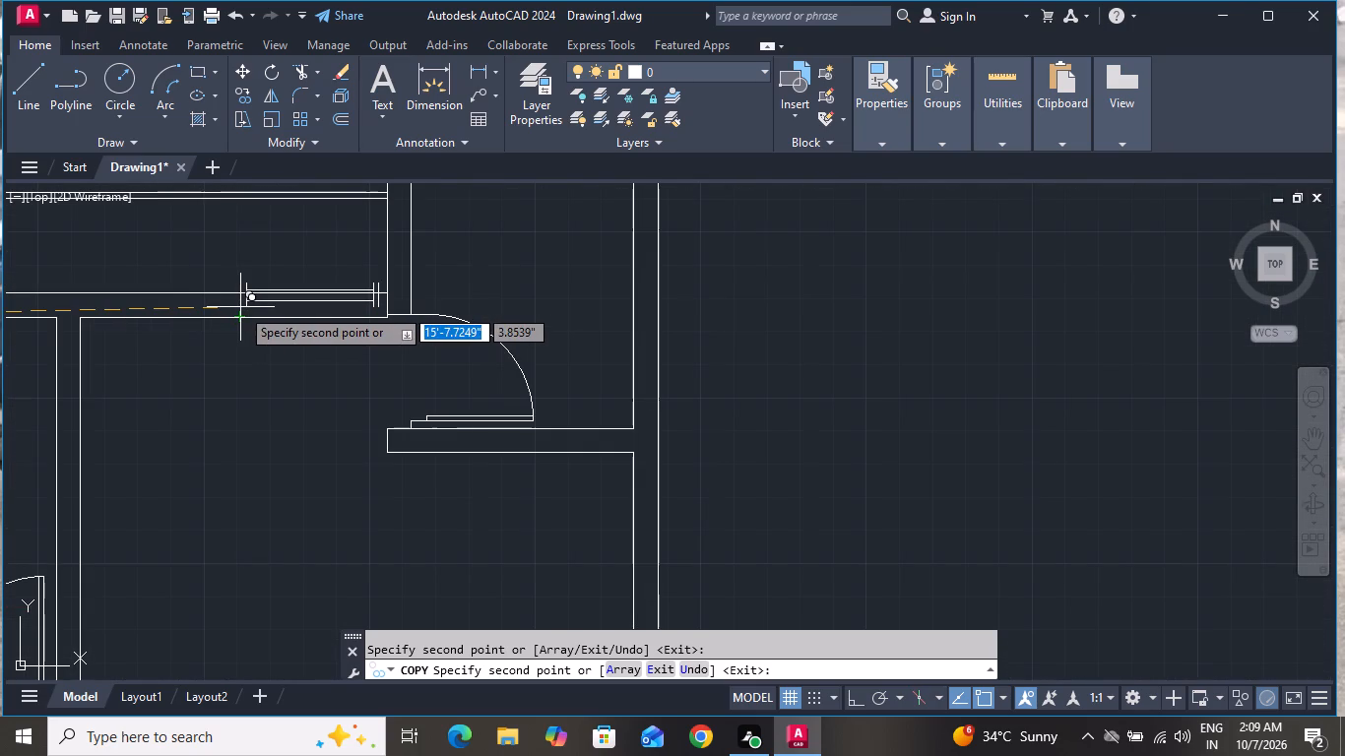
scroll(209, 313, "up", 4)
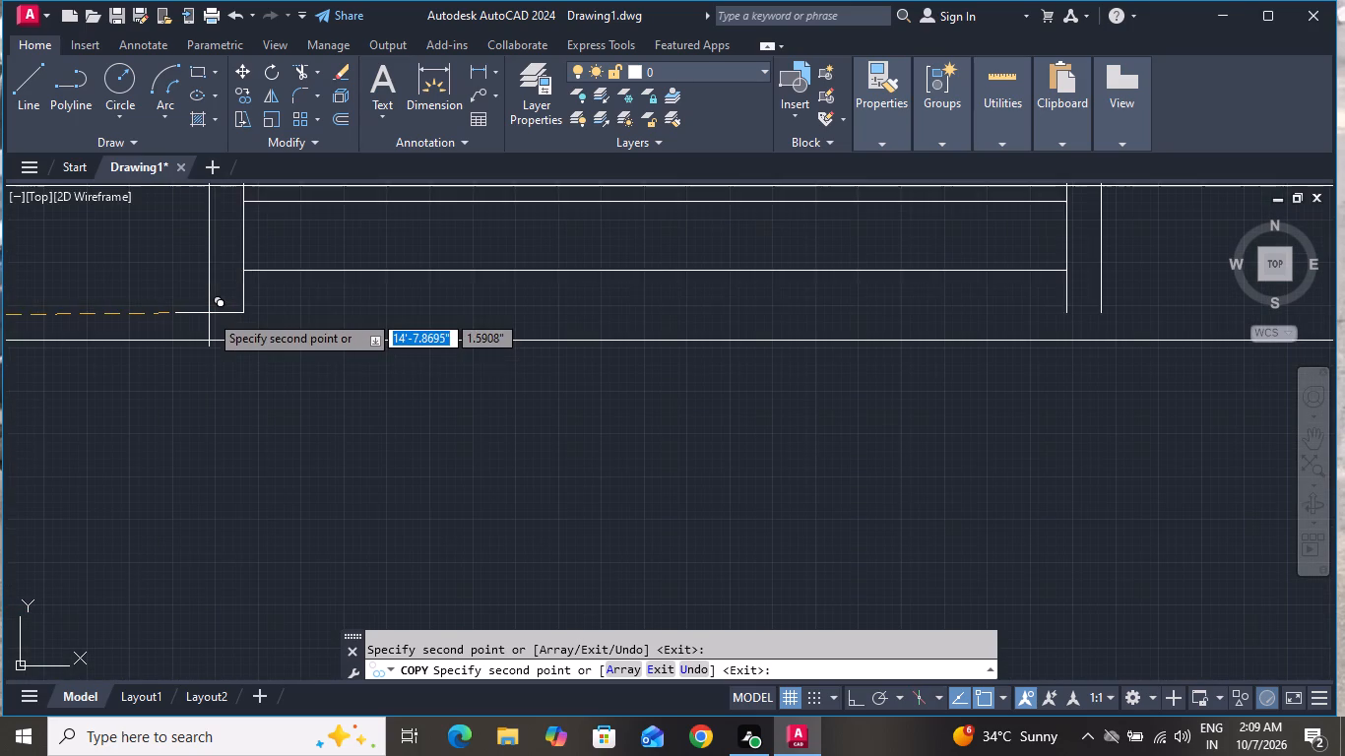
left_click(204, 342)
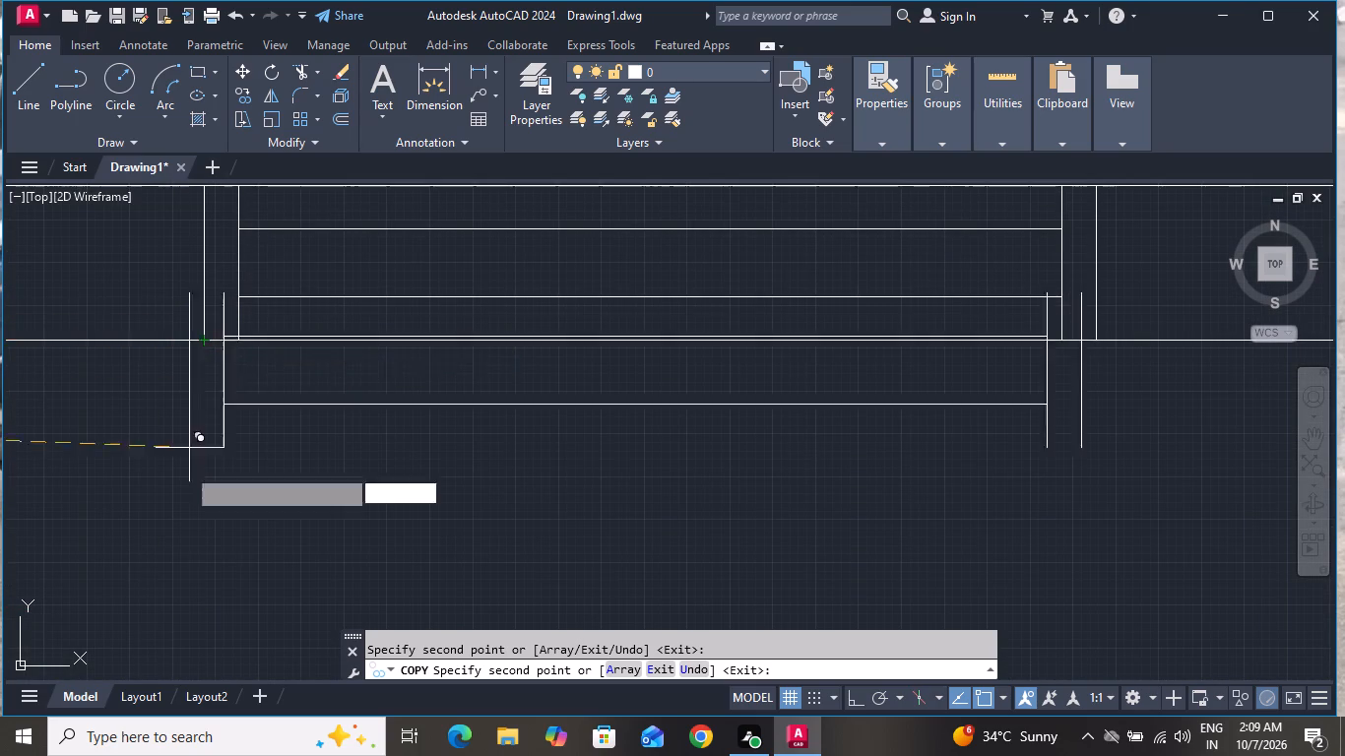
Place a spare copy of the window in the empty space to the right of the plan and end the copying.
scroll(179, 513, "down", 2)
scroll(179, 514, "up", 1)
scroll(179, 514, "down", 4)
scroll(258, 356, "down", 3)
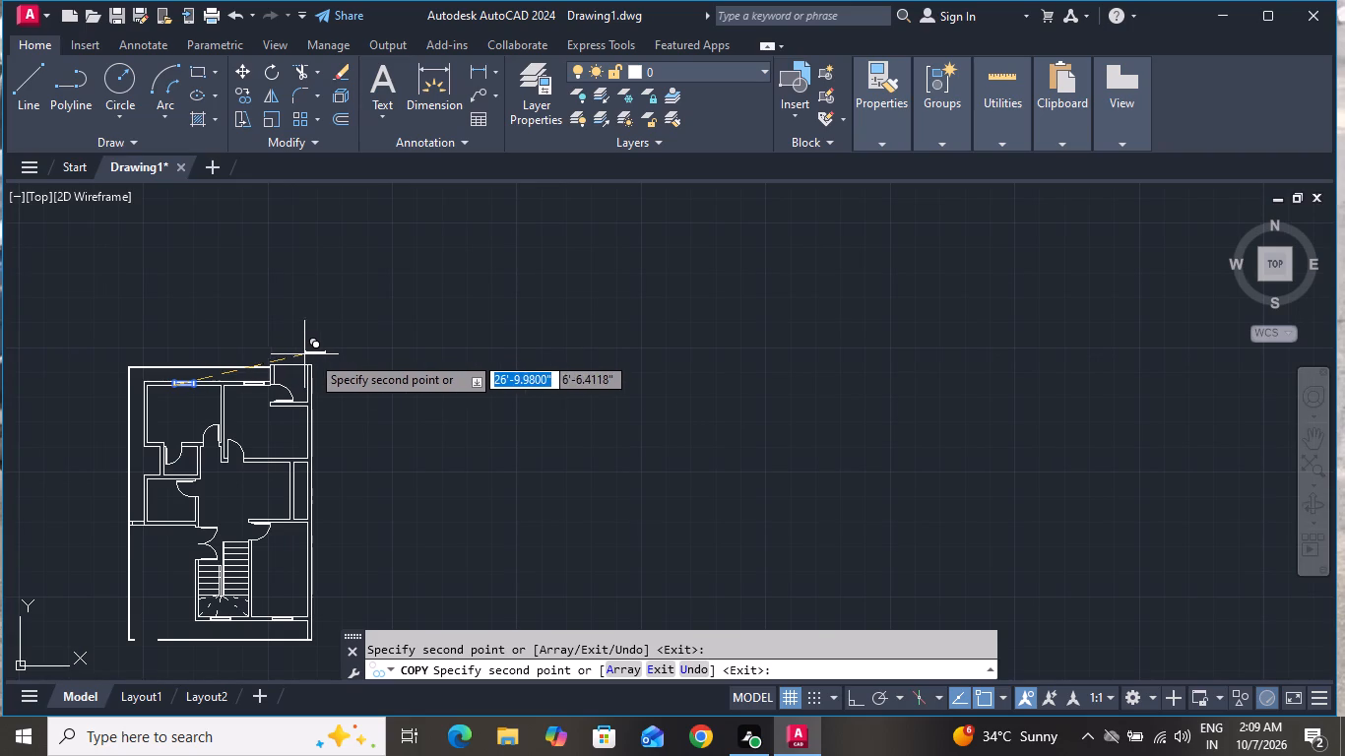
left_click(417, 442)
right_click(417, 442)
left_click(489, 186)
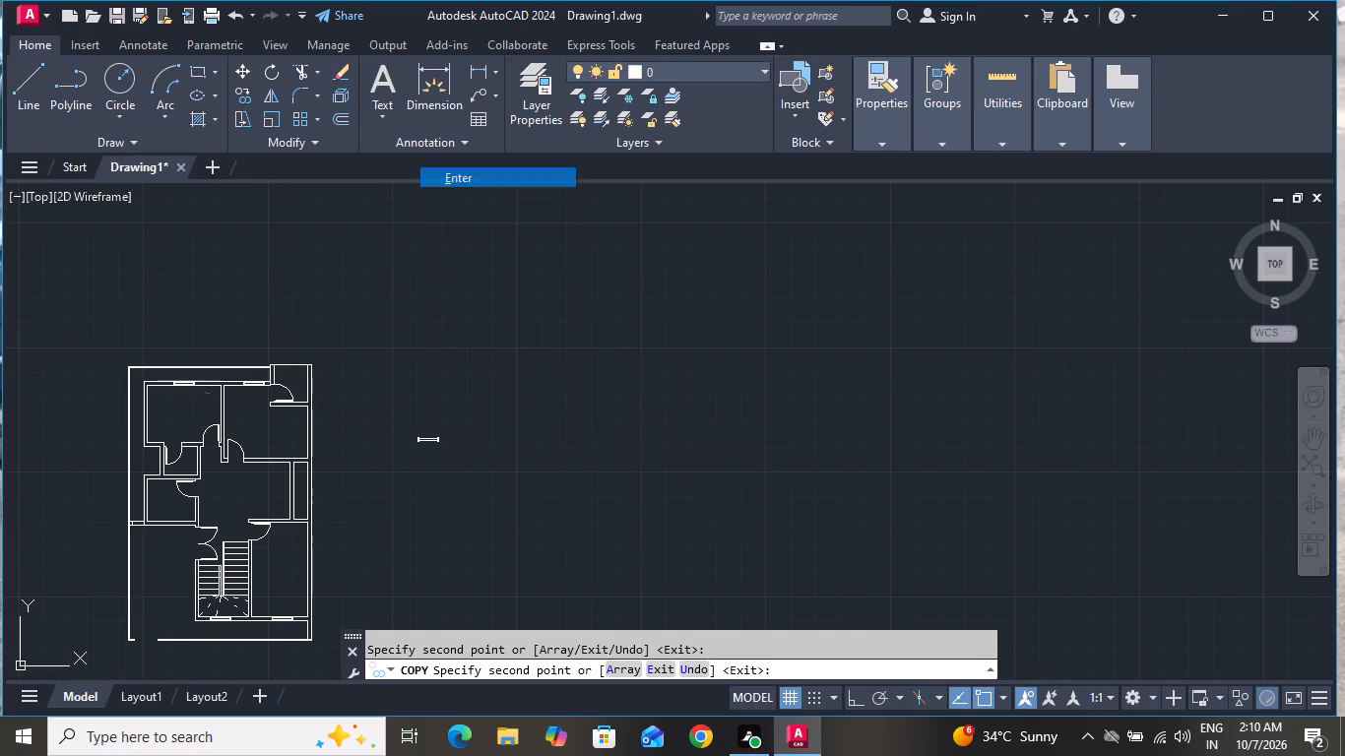
Rotate the spare window beside the plan 90° about its lower-right corner with ortho on, making it vertical.
left_click_drag(541, 278, 541, 287)
left_click(371, 541)
key("r")
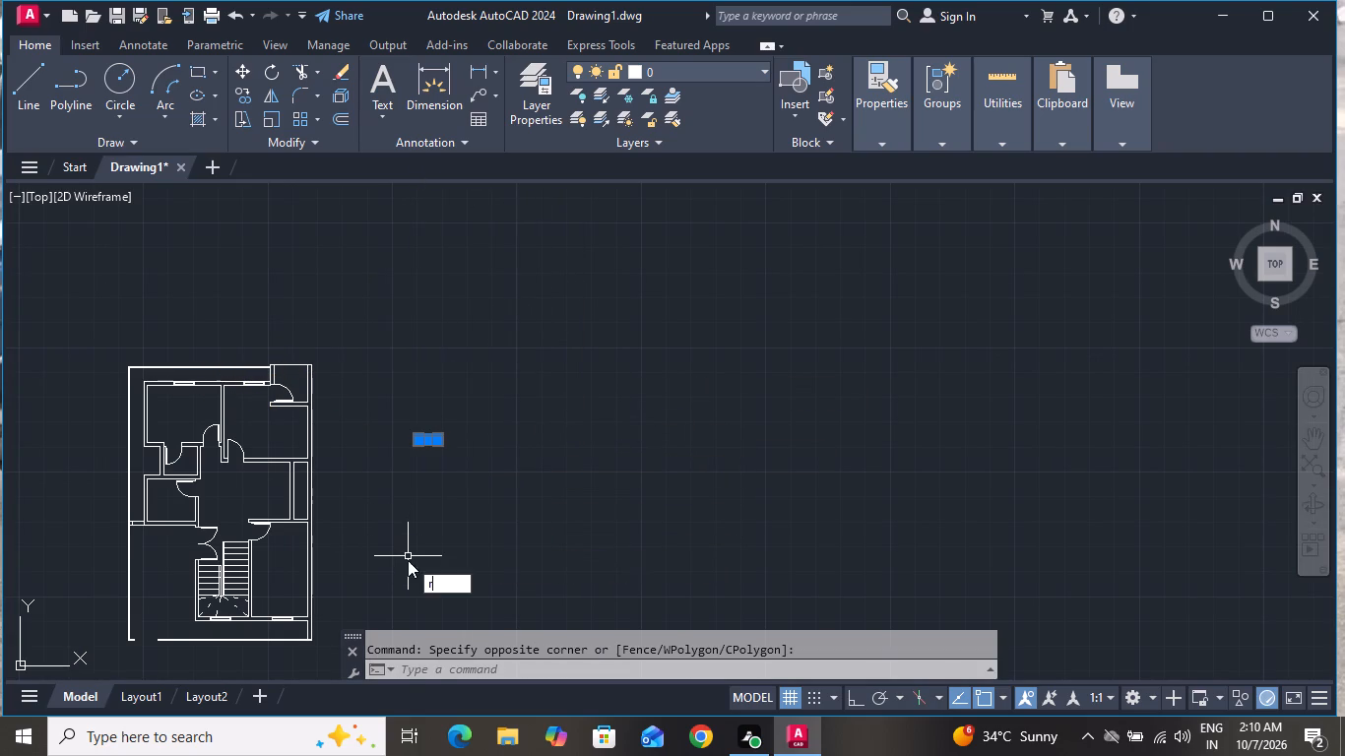
key("o")
key("space")
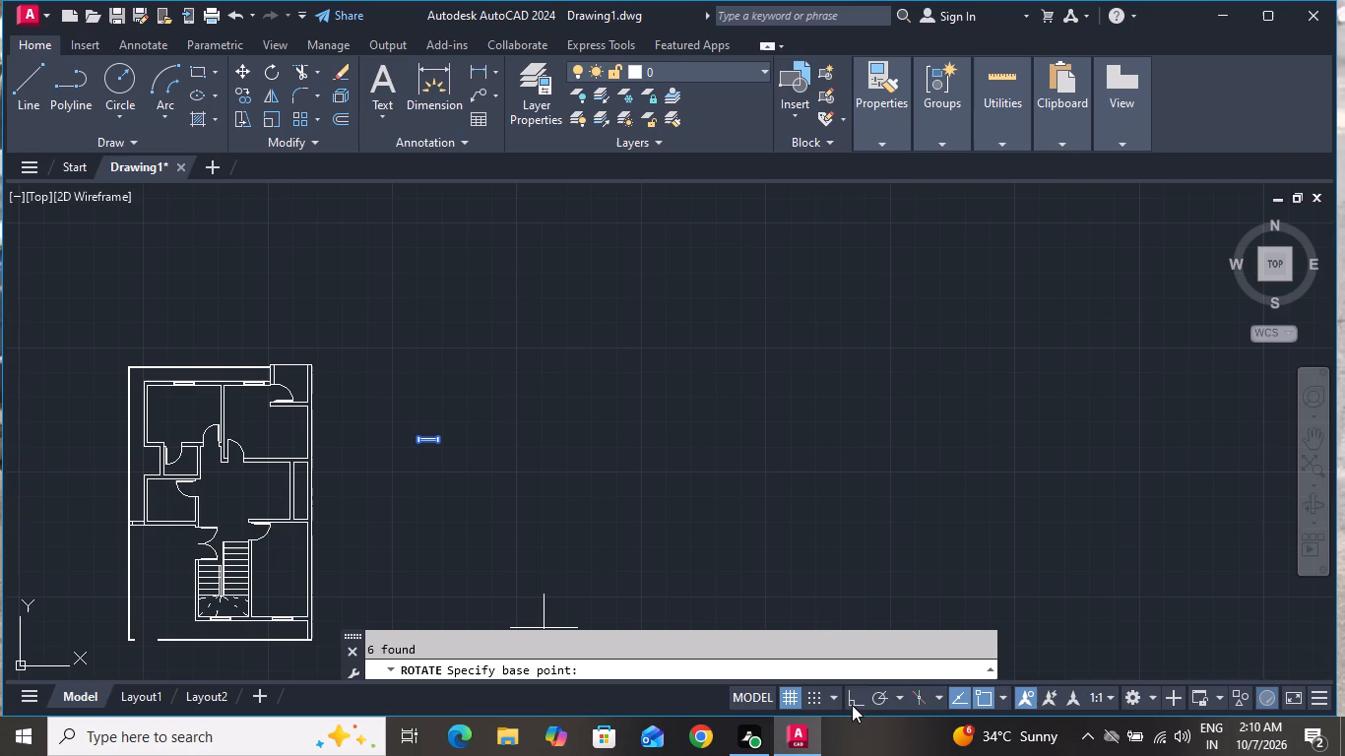
left_click(854, 698)
left_click(440, 444)
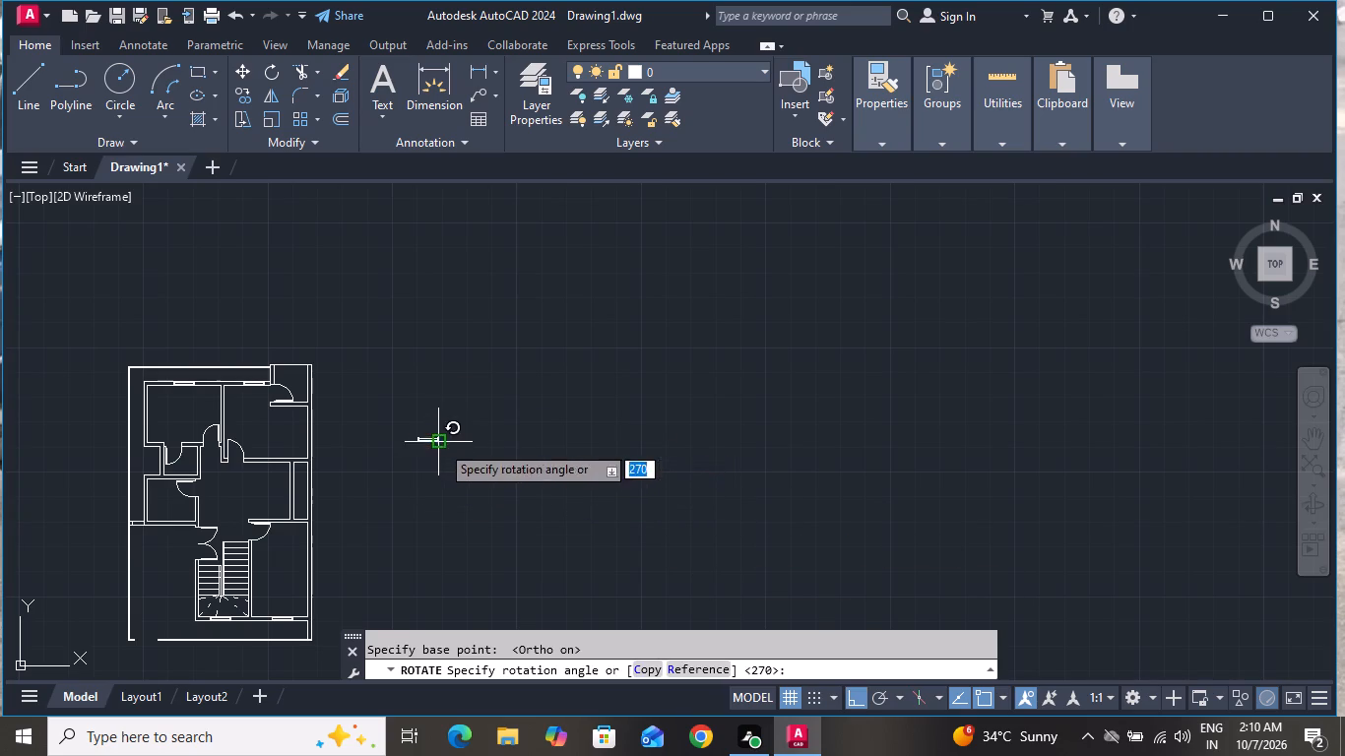
left_click(455, 323)
Copy the vertical window by its upper-left corner, with ortho off, into the upper part of the upper-left room's outer left wall.
left_click(488, 373)
left_click(387, 541)
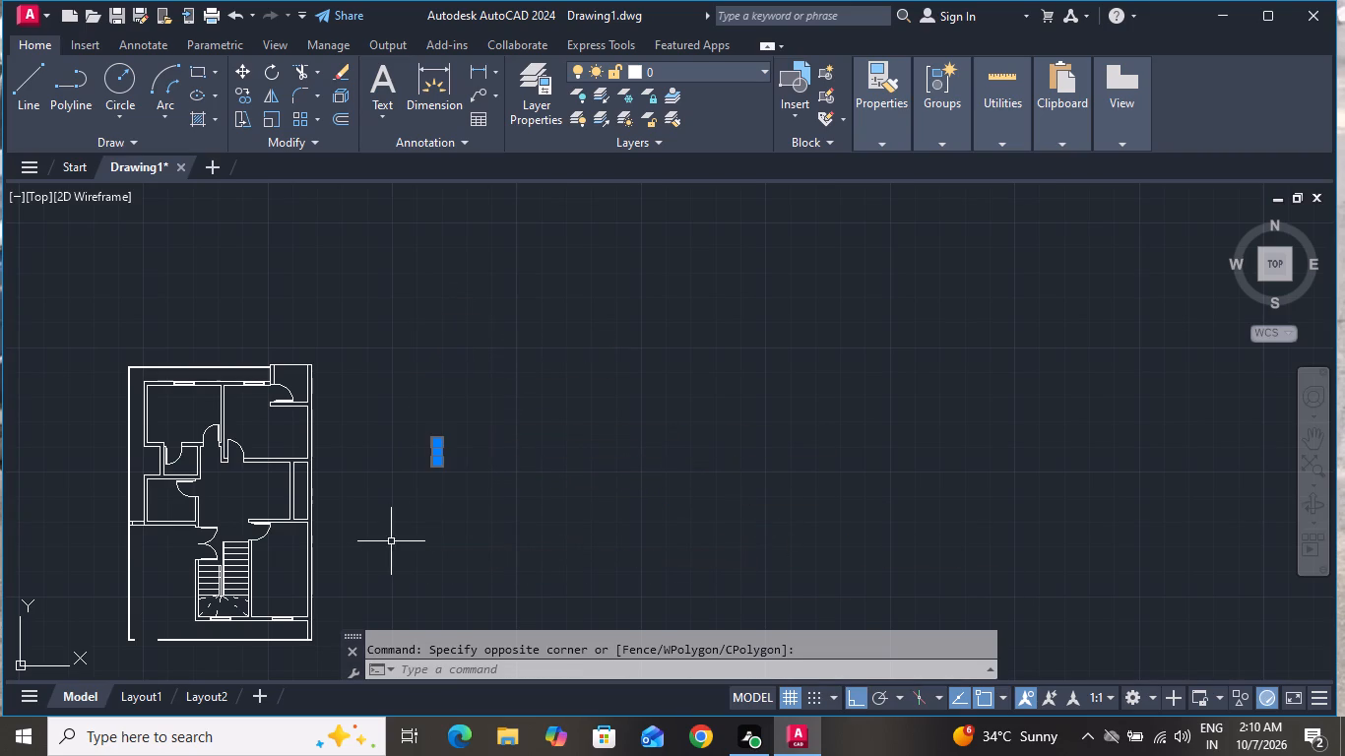
key("c")
type("o")
key("space")
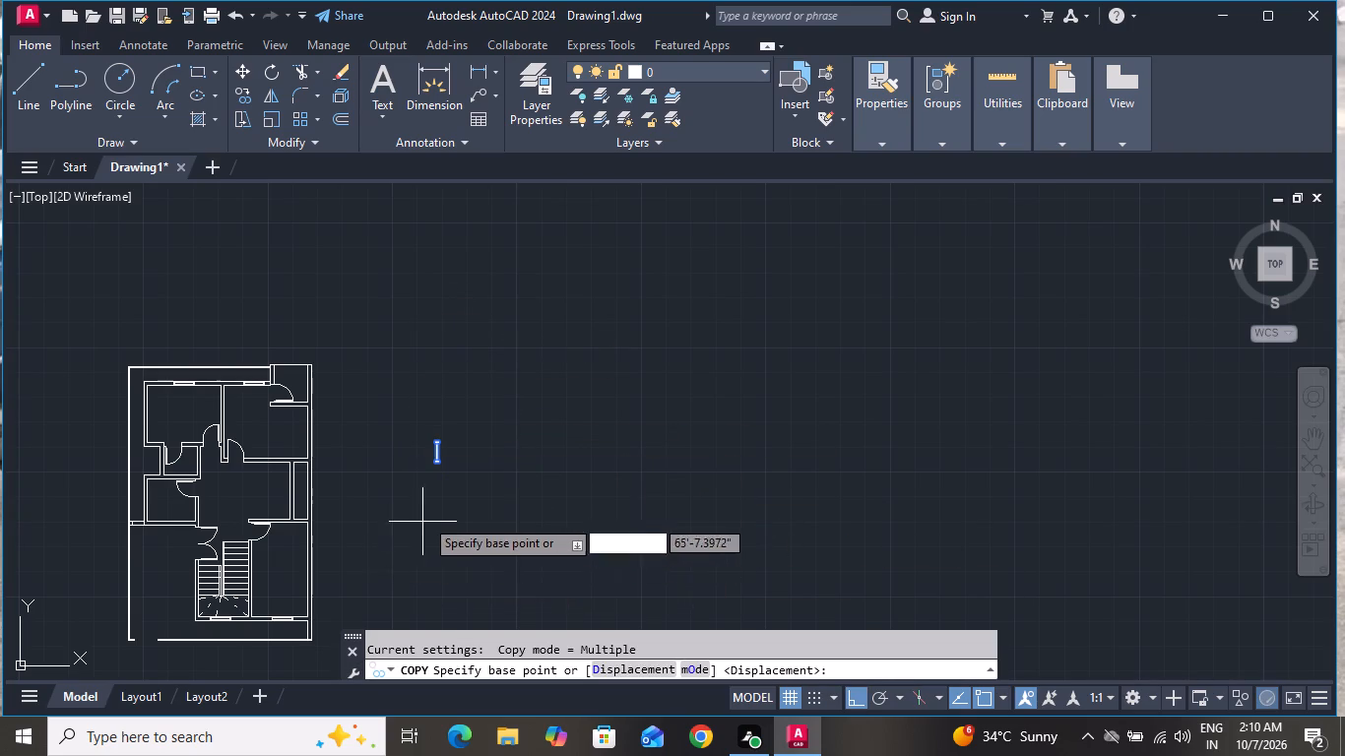
scroll(427, 464, "up", 6)
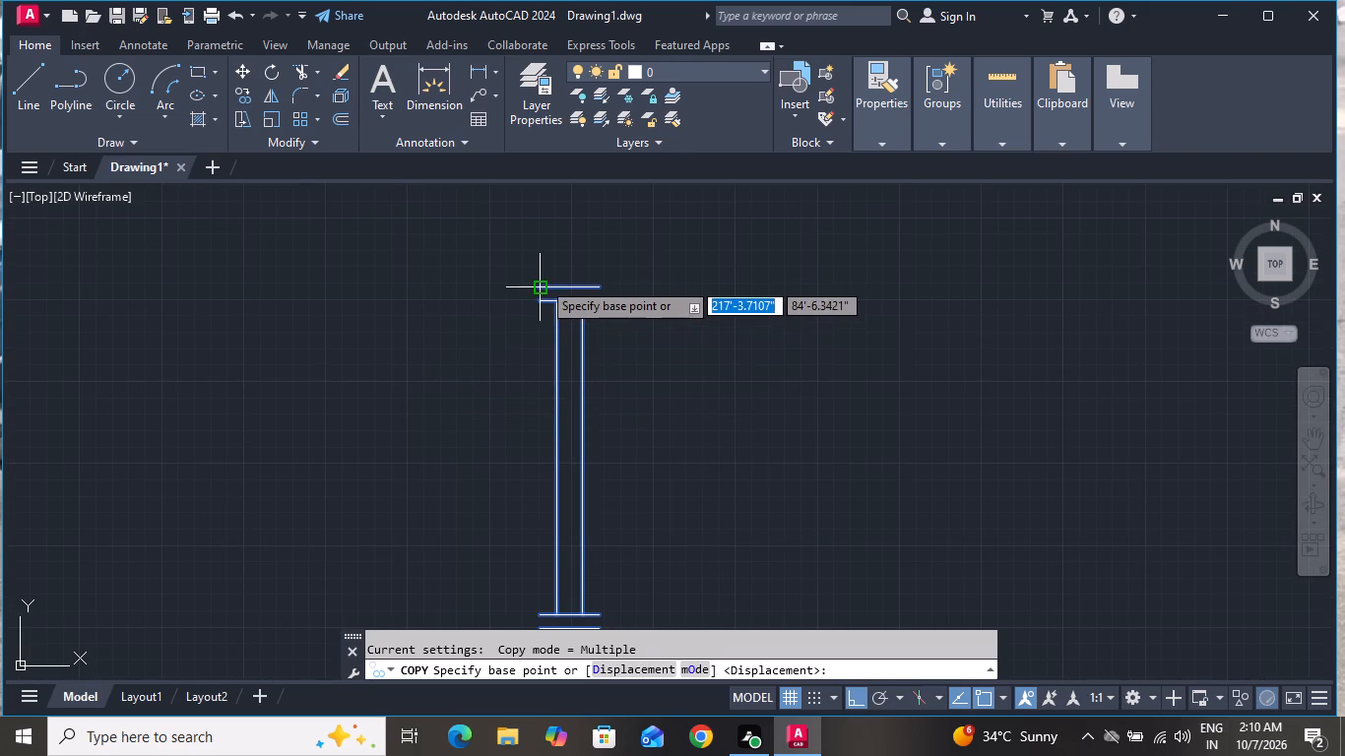
left_click(541, 293)
scroll(16, 533, "down", 3)
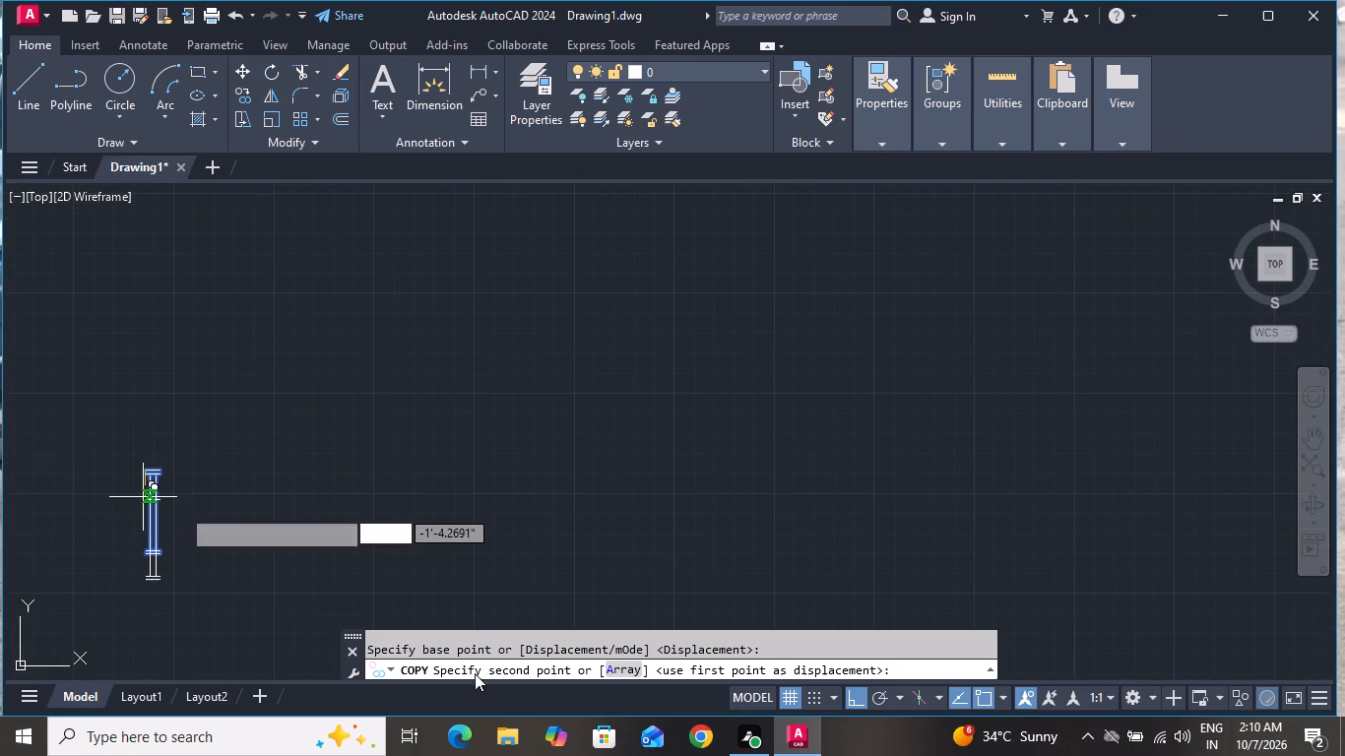
left_click(861, 689)
scroll(361, 350, "down", 1)
scroll(361, 350, "up", 1)
scroll(361, 350, "down", 4)
scroll(135, 380, "up", 4)
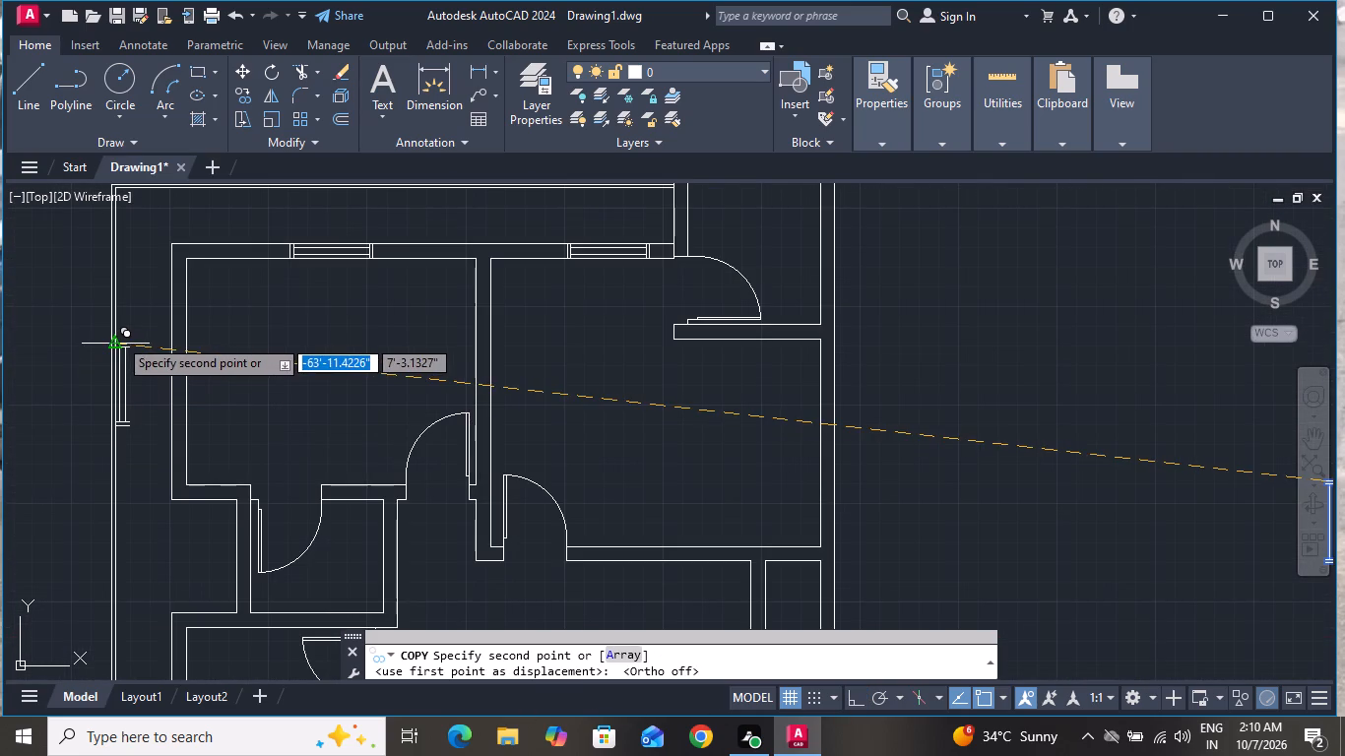
scroll(172, 292, "up", 3)
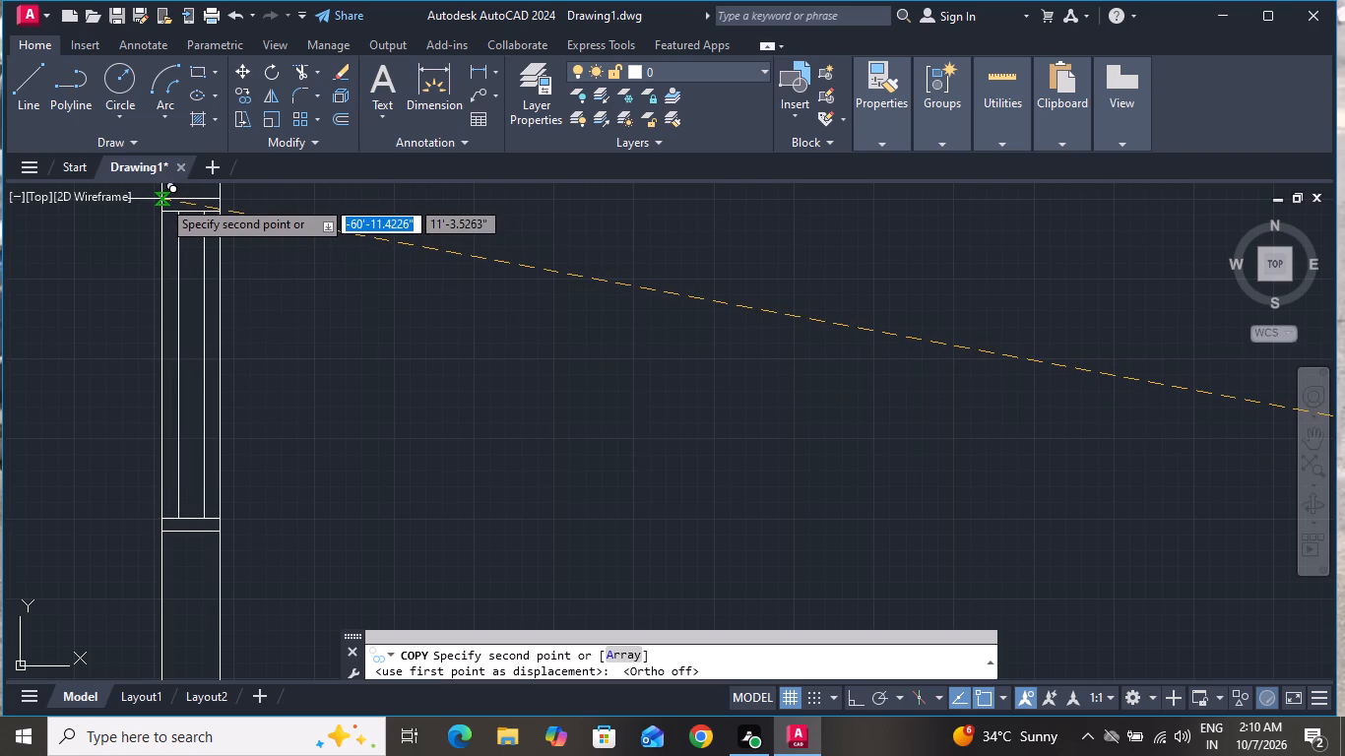
left_click(161, 199)
Place another copy of the vertical window just below the first one in the upper-left room's left wall.
scroll(266, 375, "down", 2)
scroll(274, 293, "down", 1)
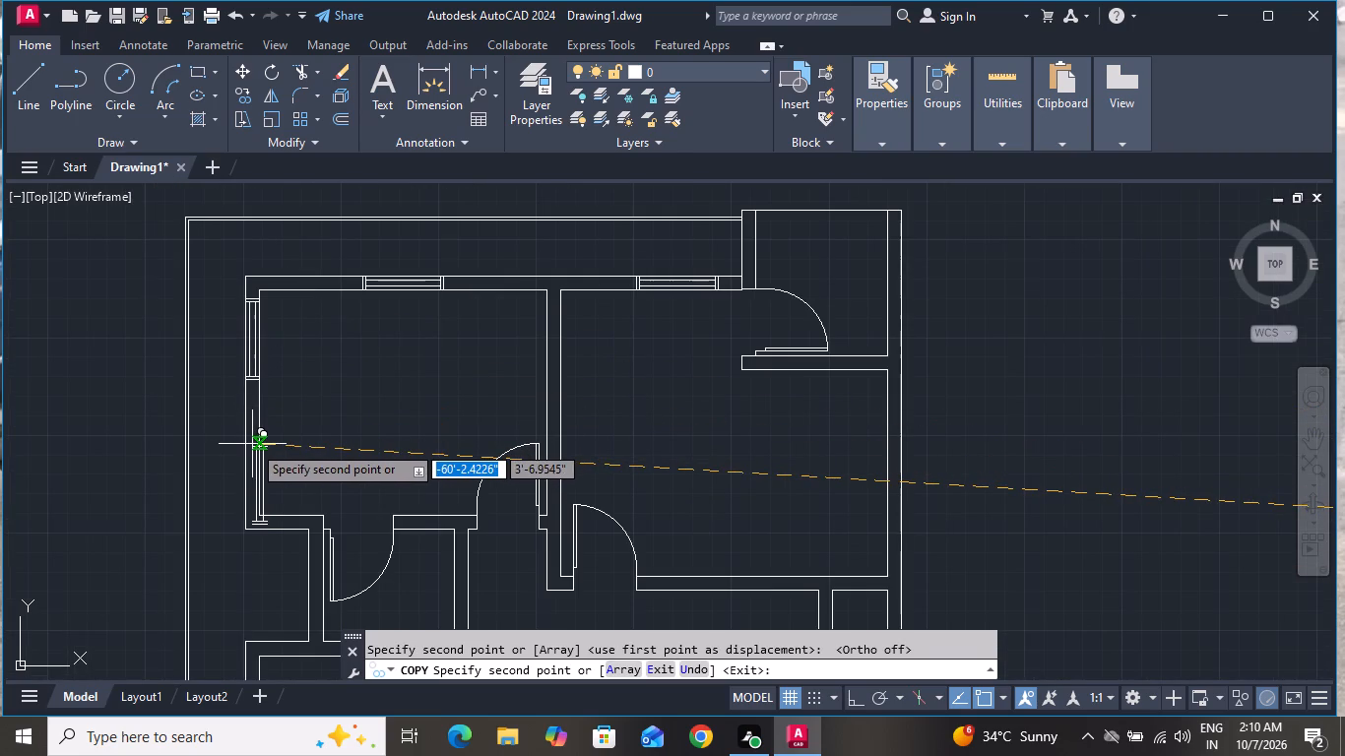
scroll(261, 448, "down", 2)
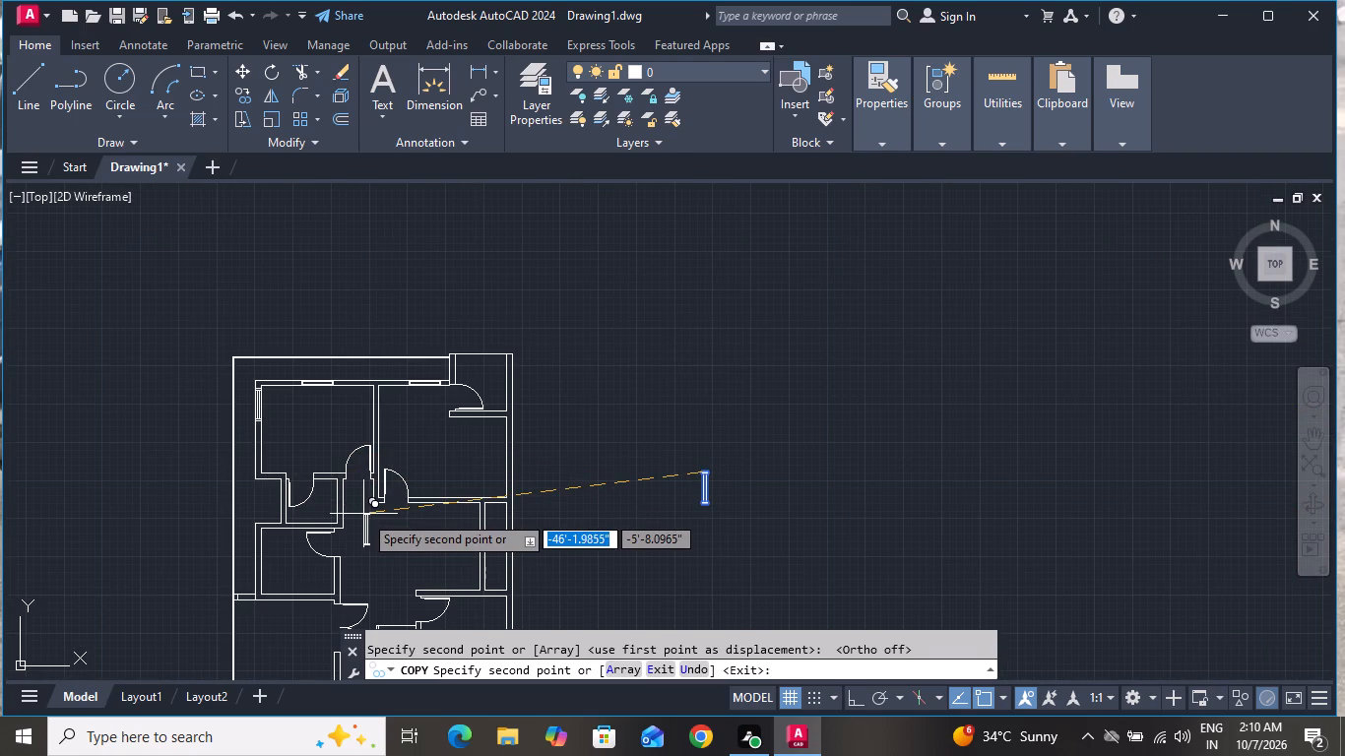
scroll(251, 427, "up", 3)
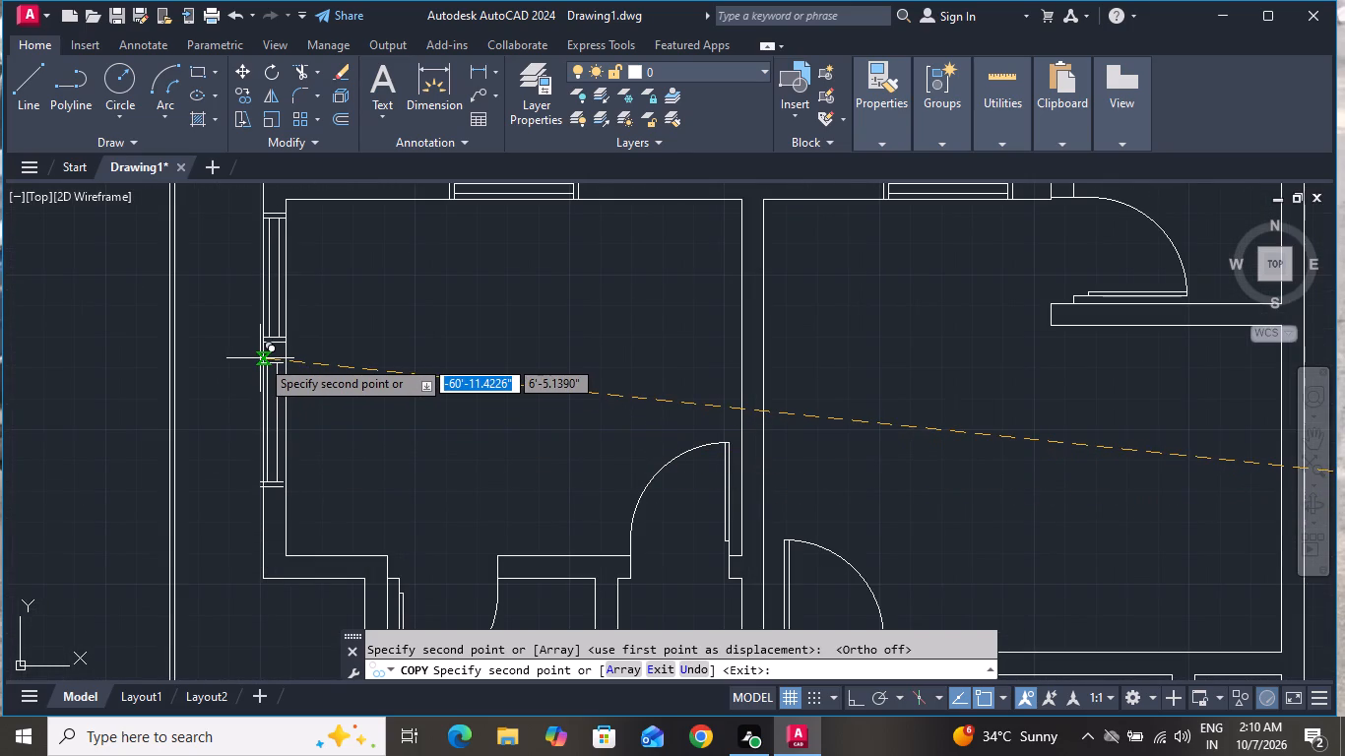
scroll(261, 358, "up", 5)
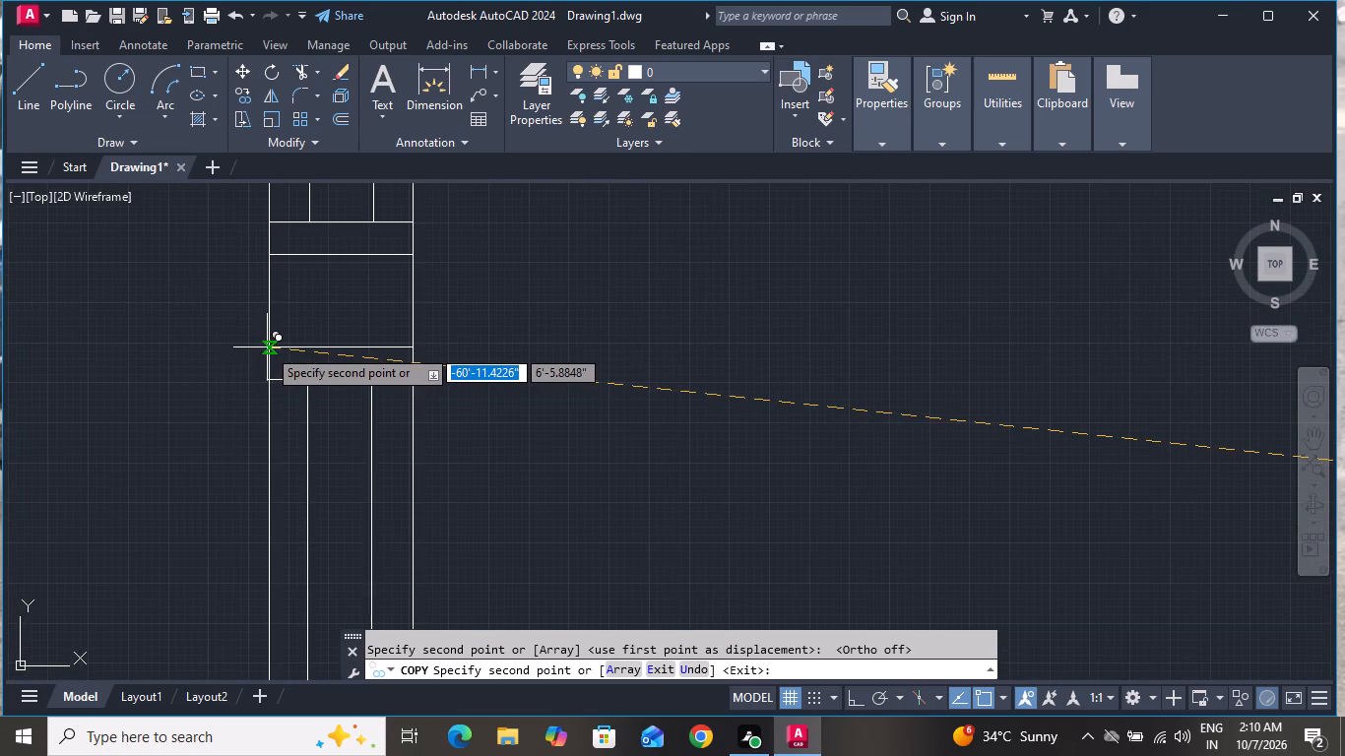
left_click(268, 347)
Place another copy of the vertical window in the left wall of the small room above the left-hand open area.
scroll(444, 306, "up", 1)
scroll(444, 305, "down", 2)
scroll(608, 180, "down", 3)
scroll(608, 189, "up", 1)
scroll(608, 191, "down", 2)
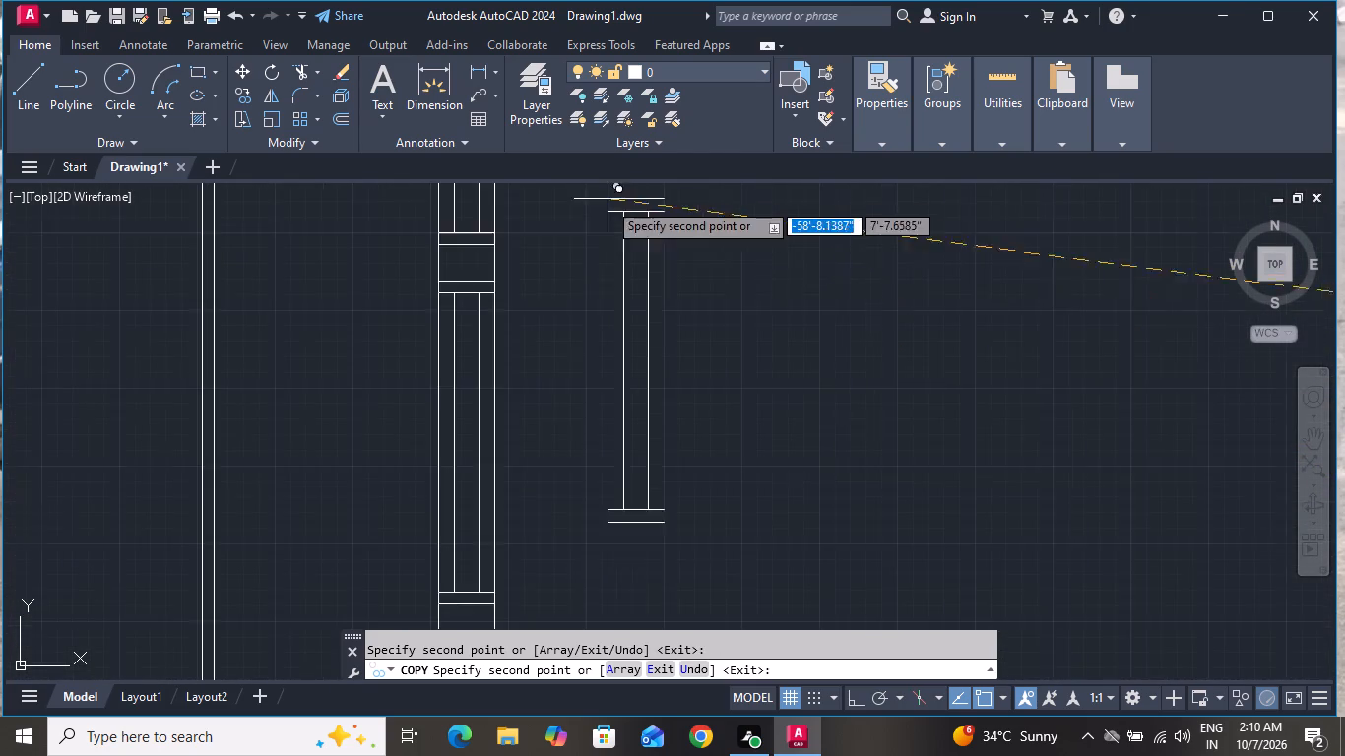
scroll(608, 204, "down", 3)
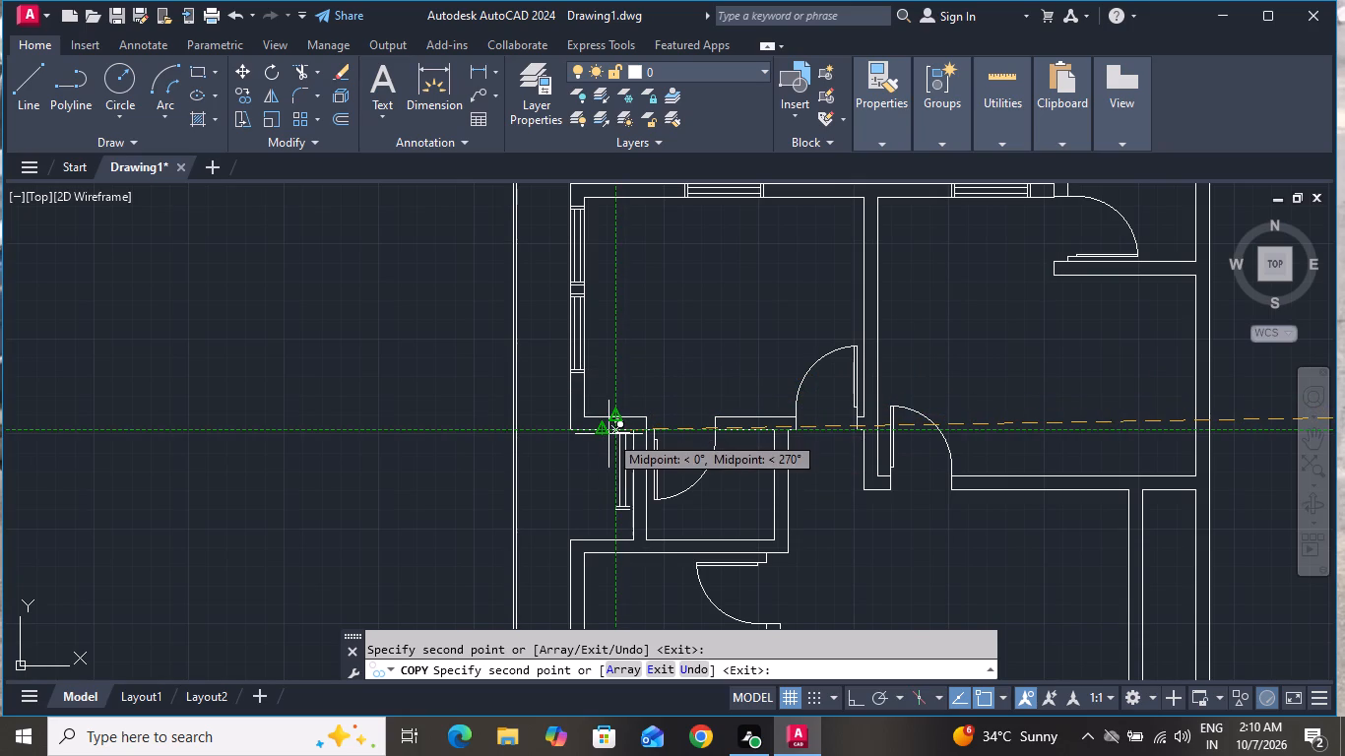
scroll(593, 452, "up", 1)
scroll(591, 443, "down", 3)
scroll(595, 515, "up", 2)
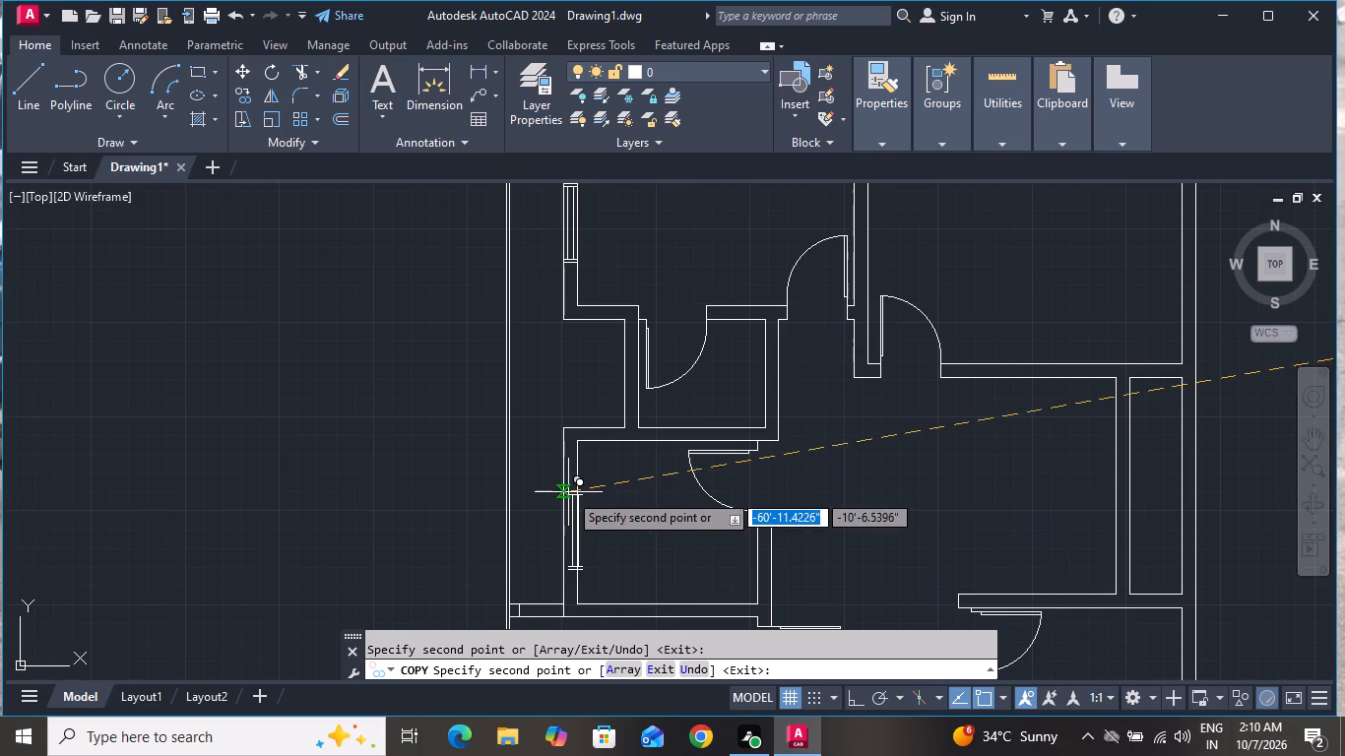
scroll(568, 490, "up", 1)
scroll(568, 490, "down", 1)
scroll(568, 490, "up", 2)
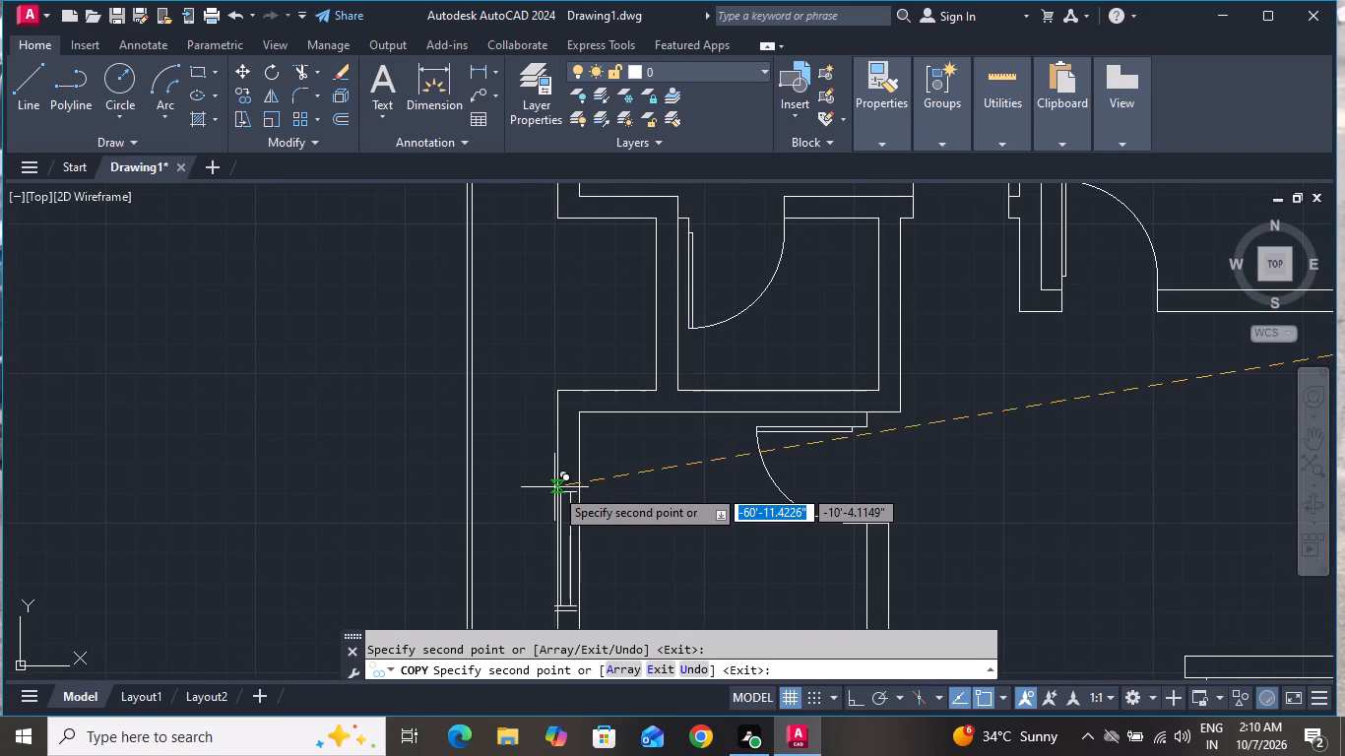
left_click(558, 487)
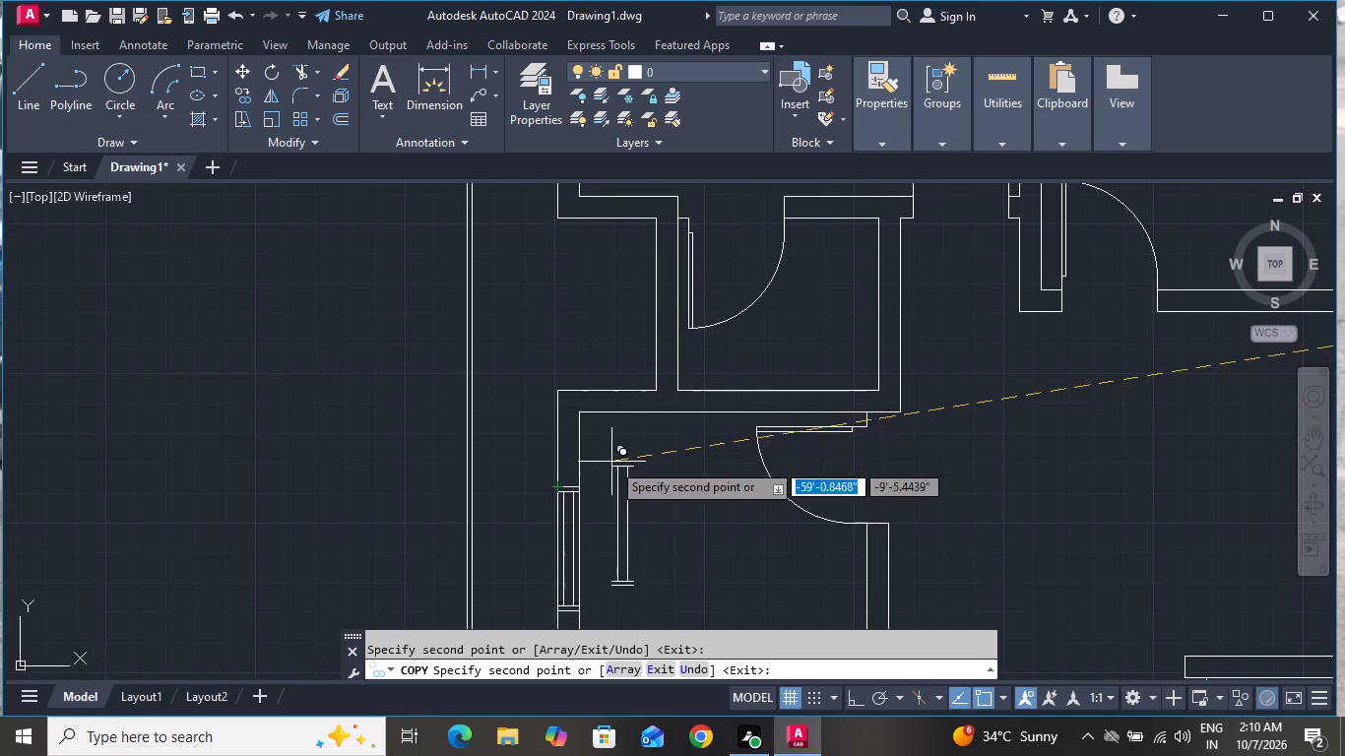
Place a copy of the vertical window near the top of the wall between the central hall and the narrow right-hand space.
scroll(613, 454, "down", 2)
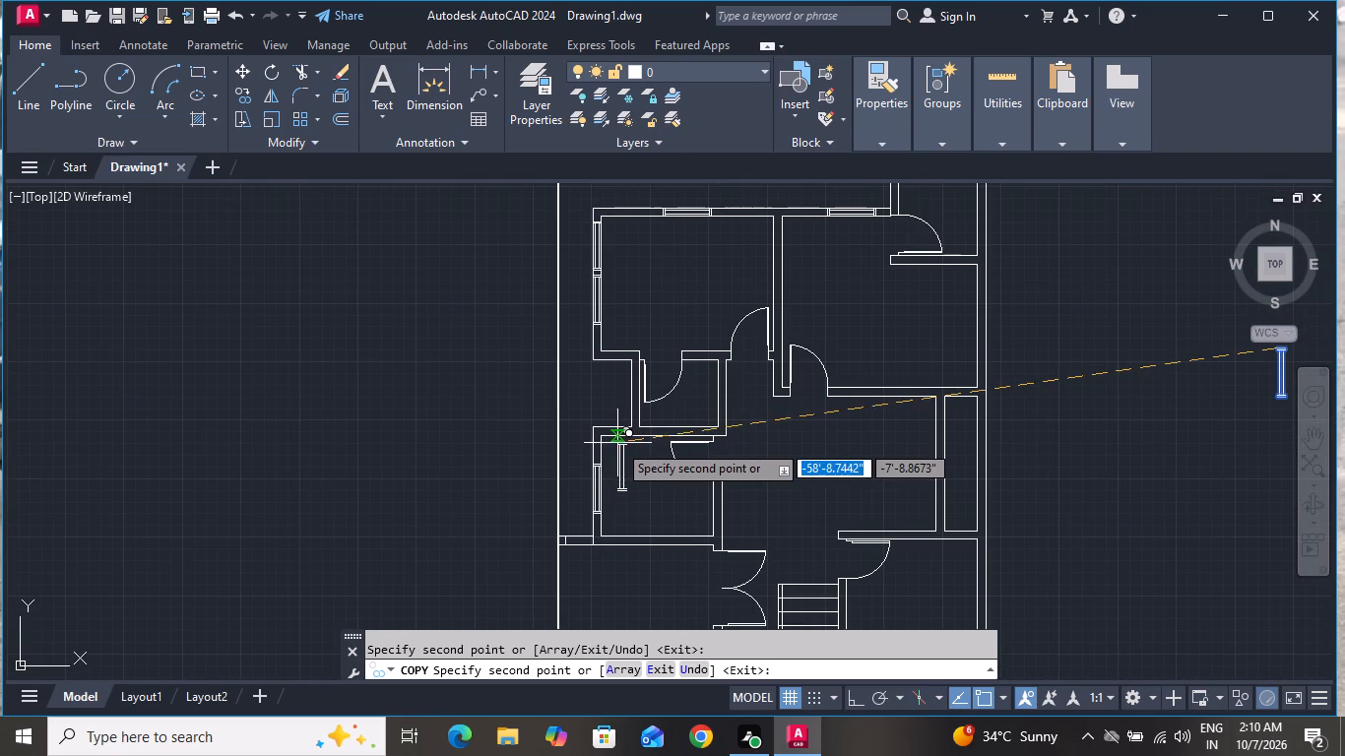
scroll(617, 443, "down", 2)
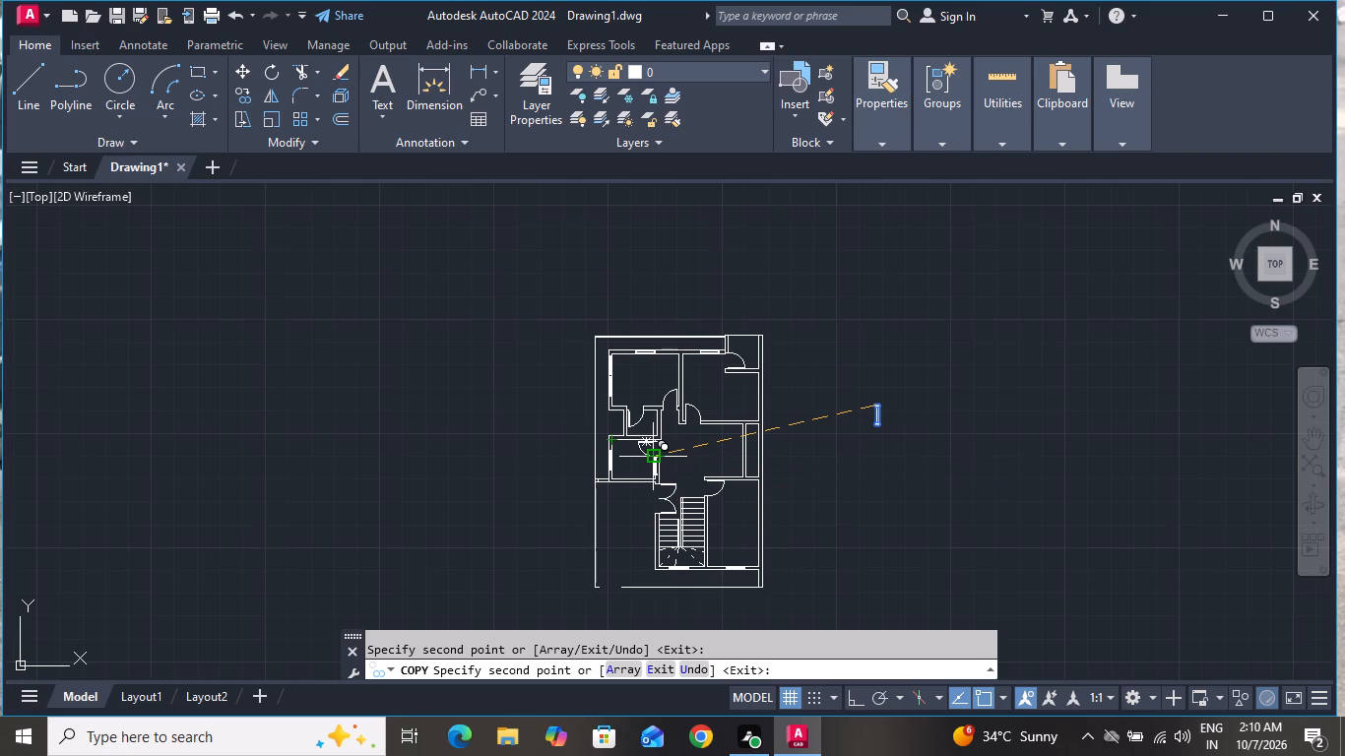
scroll(724, 408, "up", 2)
scroll(859, 436, "up", 2)
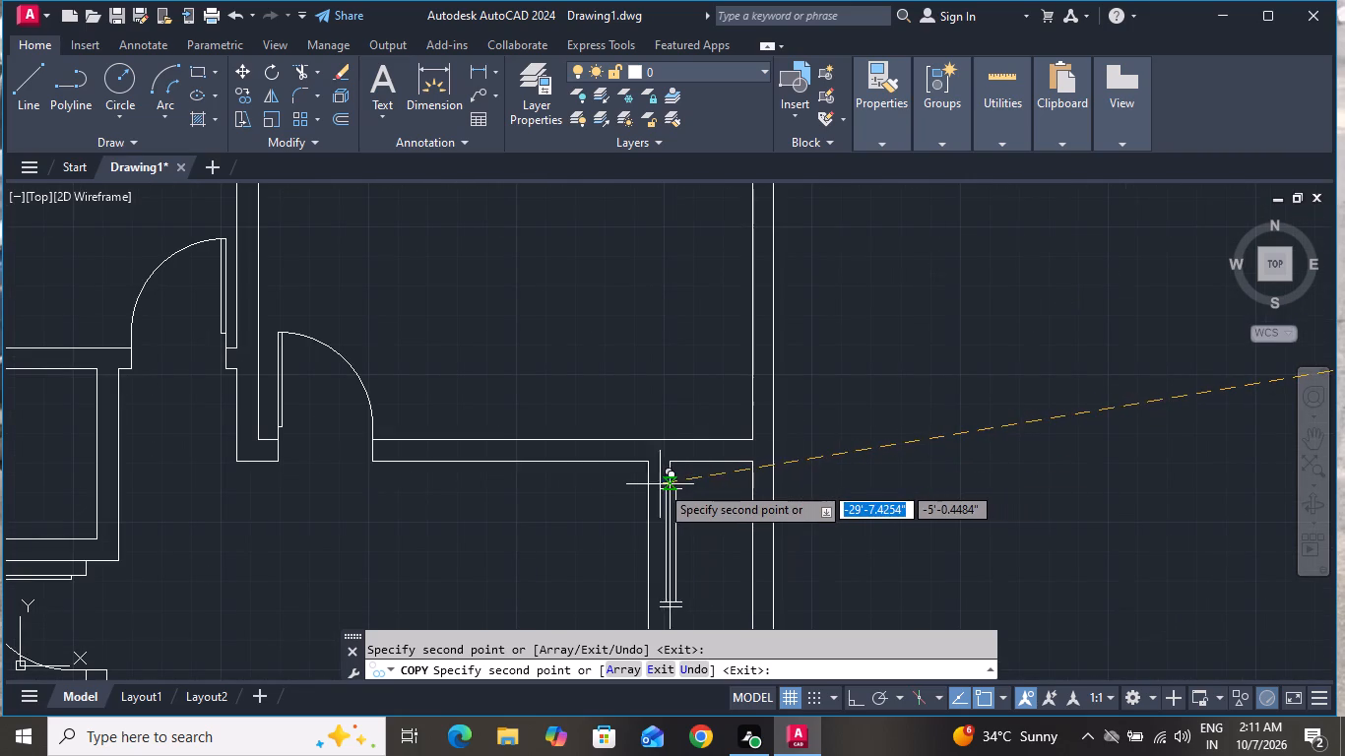
scroll(649, 480, "up", 3)
scroll(649, 480, "down", 1)
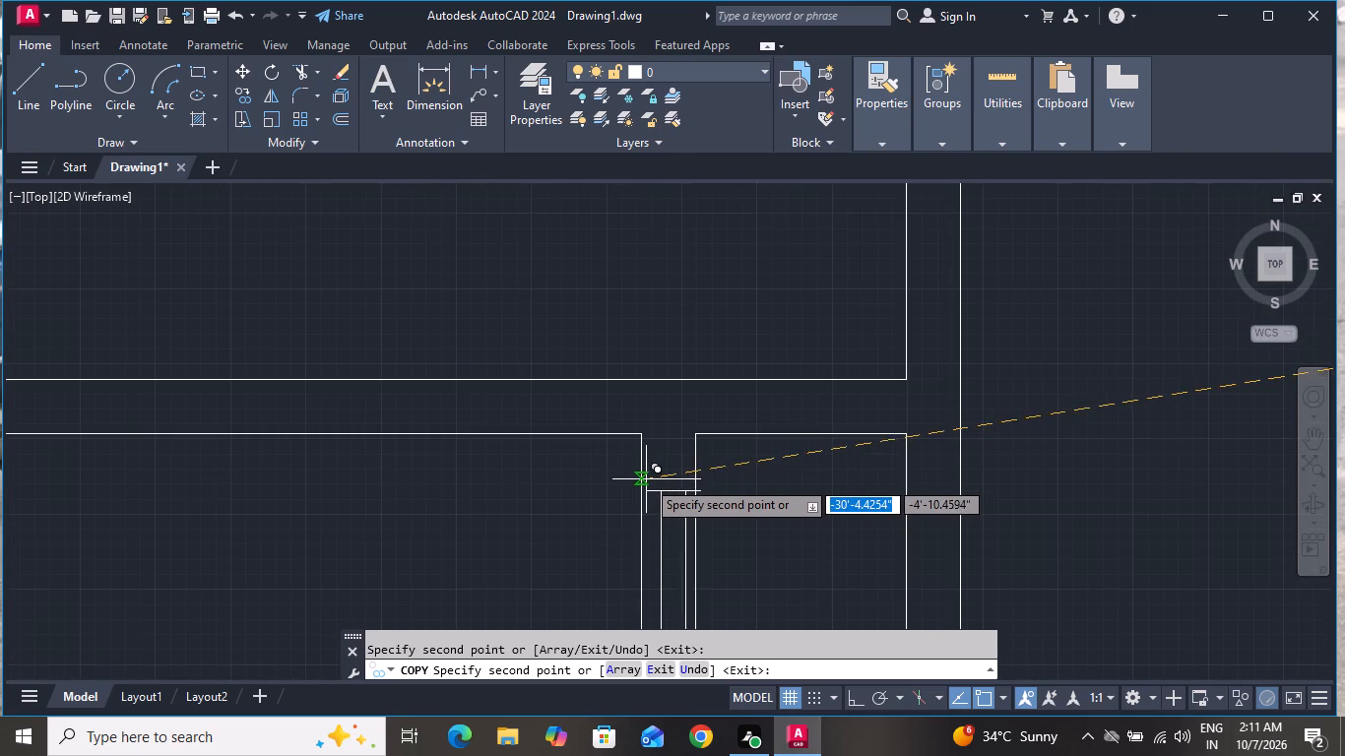
left_click(641, 478)
Place another copy of the vertical window lower in the same hall wall and end the copying.
scroll(654, 342, "up", 1)
scroll(657, 340, "down", 3)
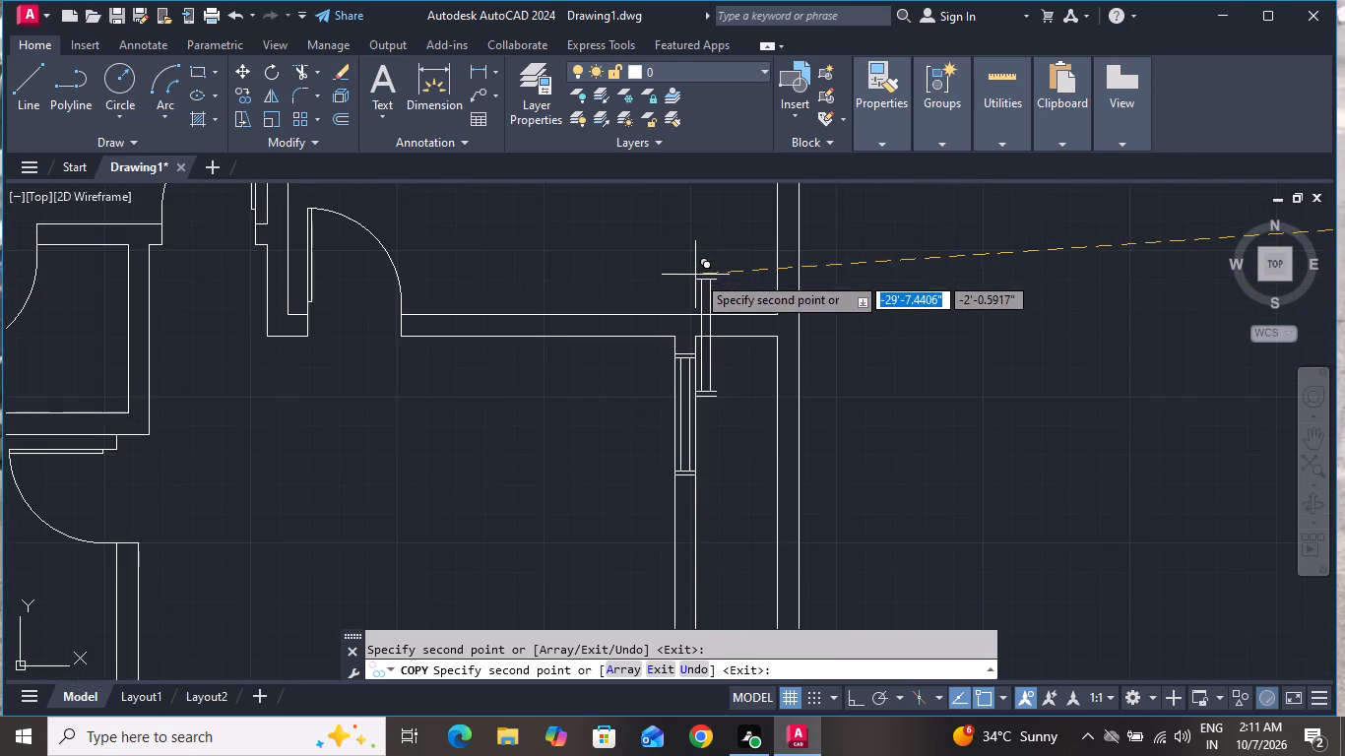
scroll(703, 279, "down", 2)
scroll(687, 387, "up", 2)
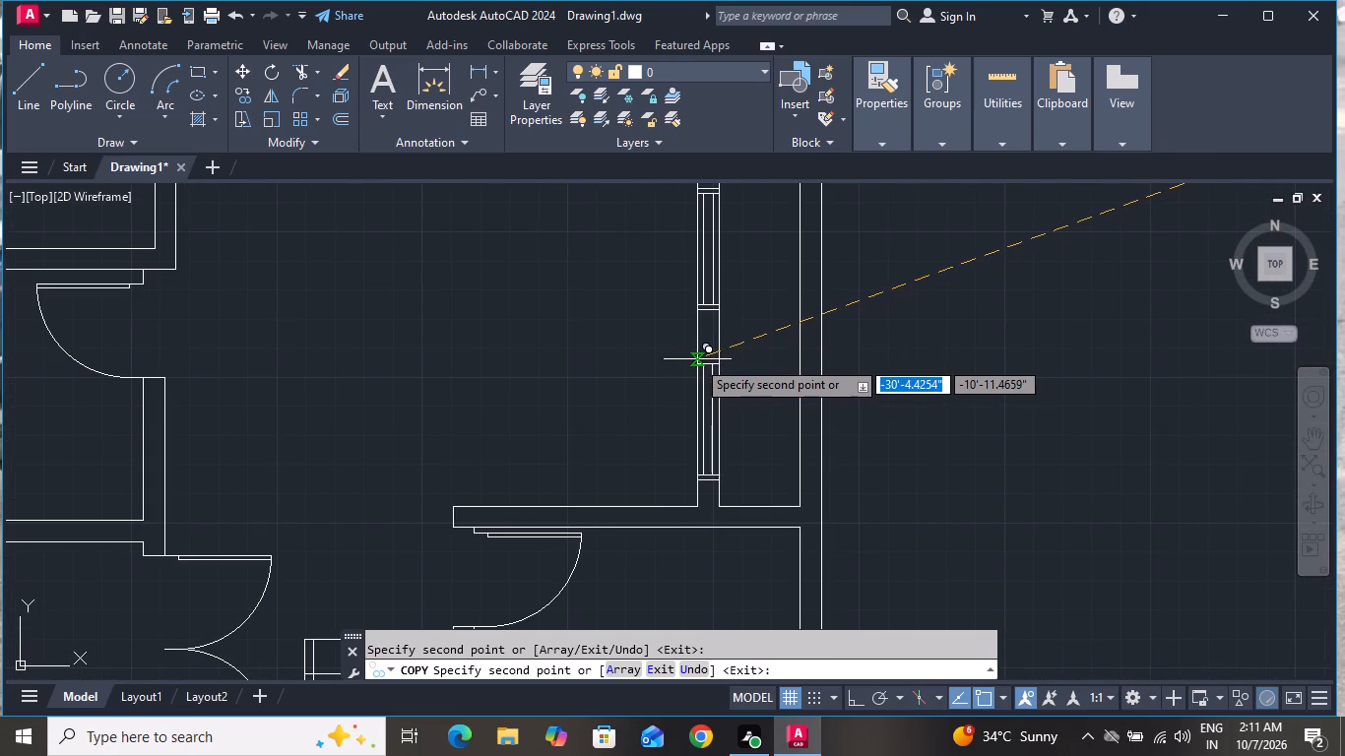
left_click(696, 359)
scroll(545, 373, "down", 1)
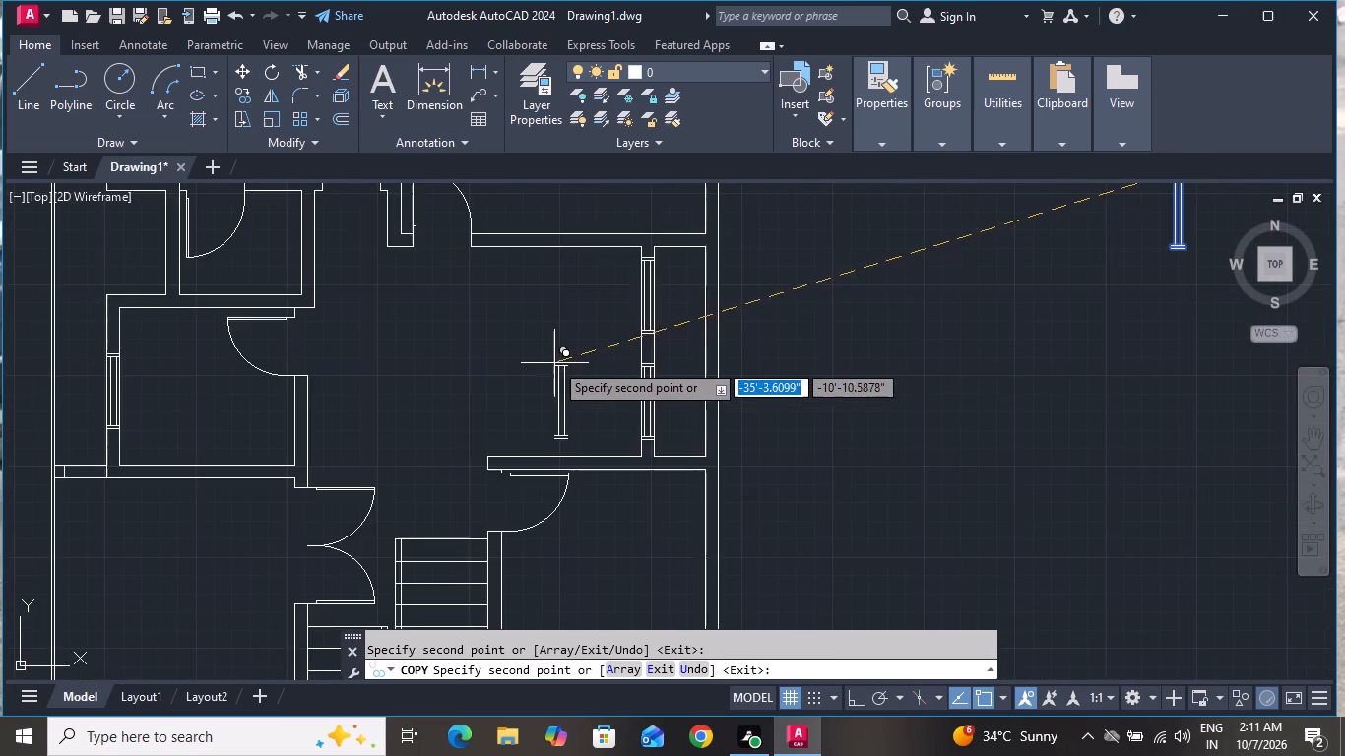
scroll(554, 362, "down", 2)
right_click(771, 397)
left_click(807, 422)
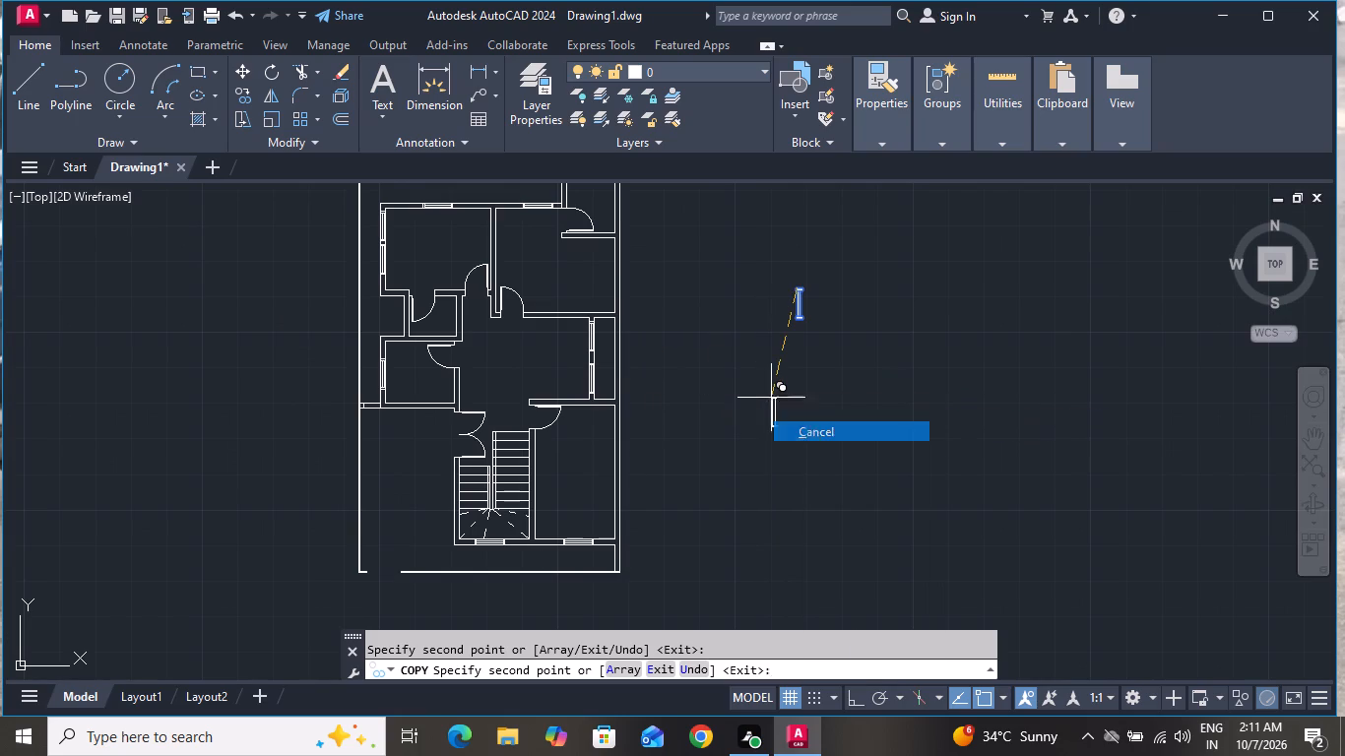
Rotate the spare vertical window beside the plan about 90° freehand around its lower end so it lies roughly horizontal.
left_click_drag(890, 271, 828, 345)
left_click(712, 385)
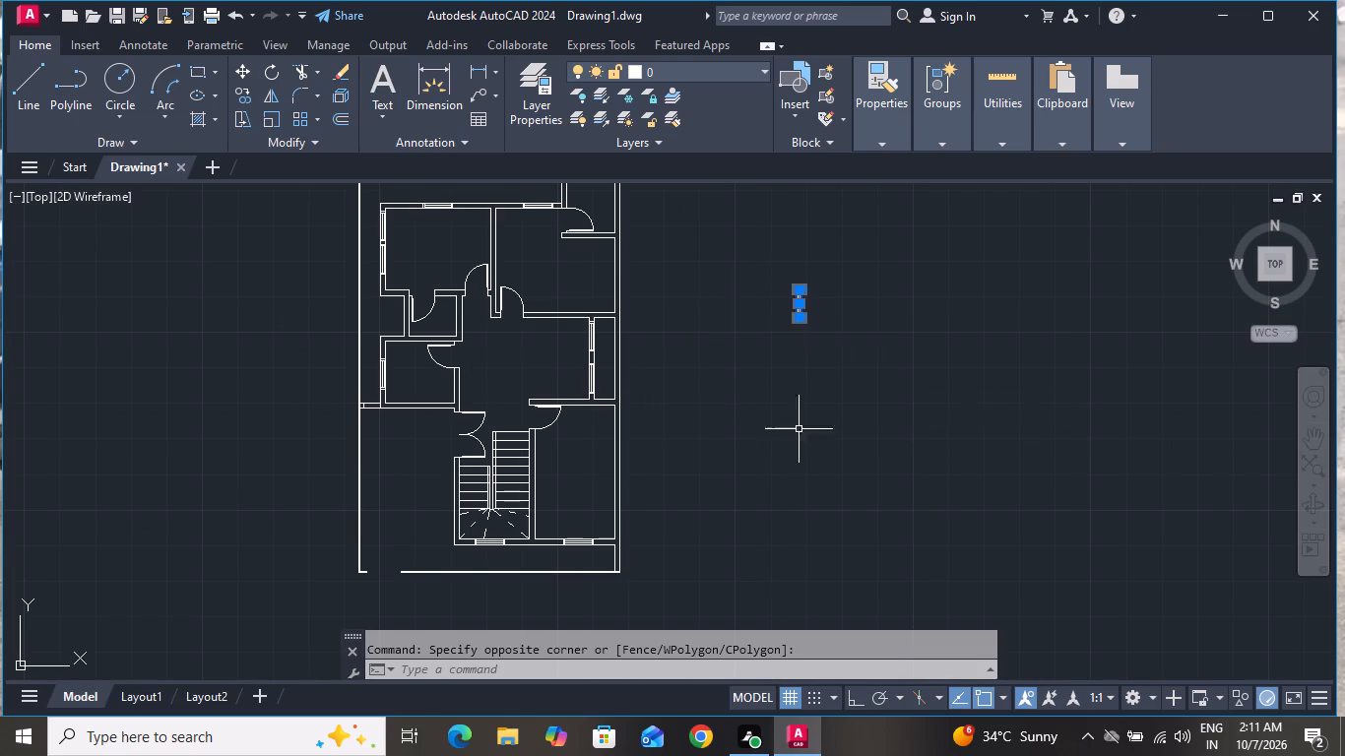
key("r")
type("o")
key("space")
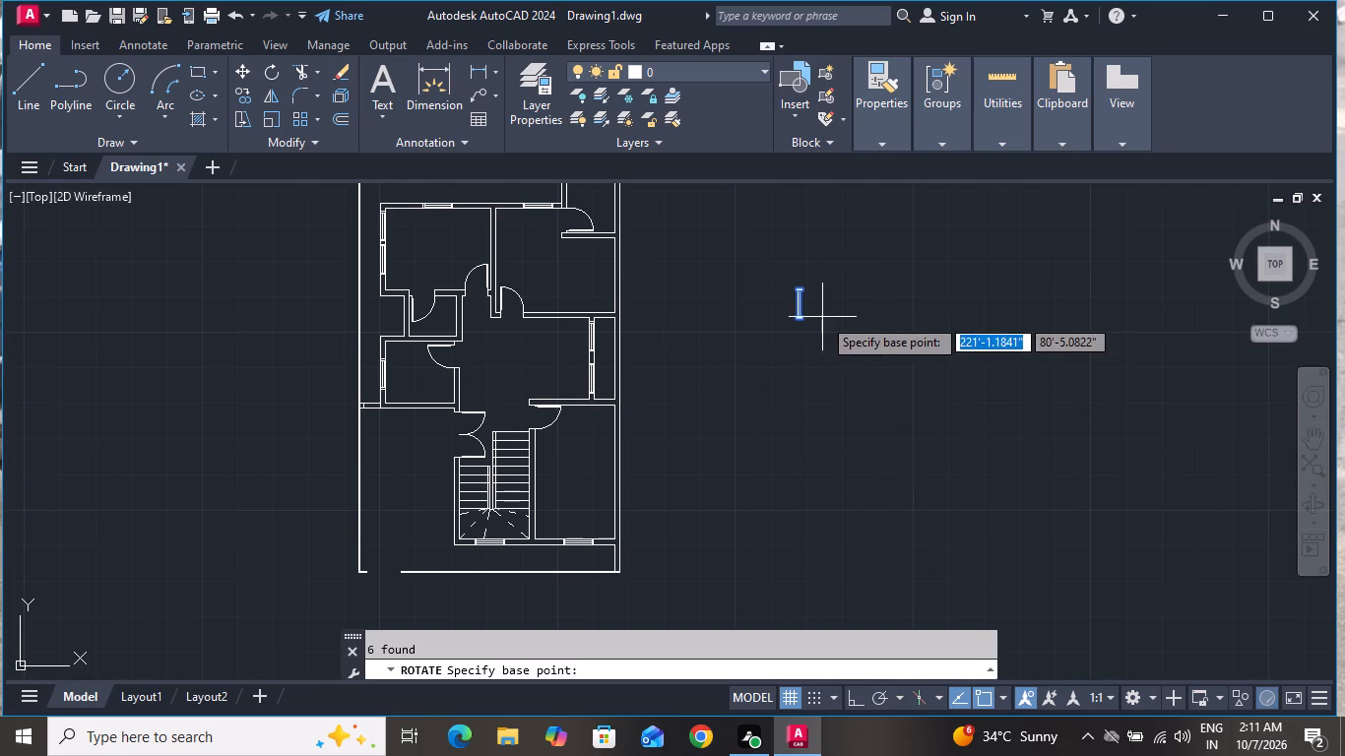
left_click(811, 322)
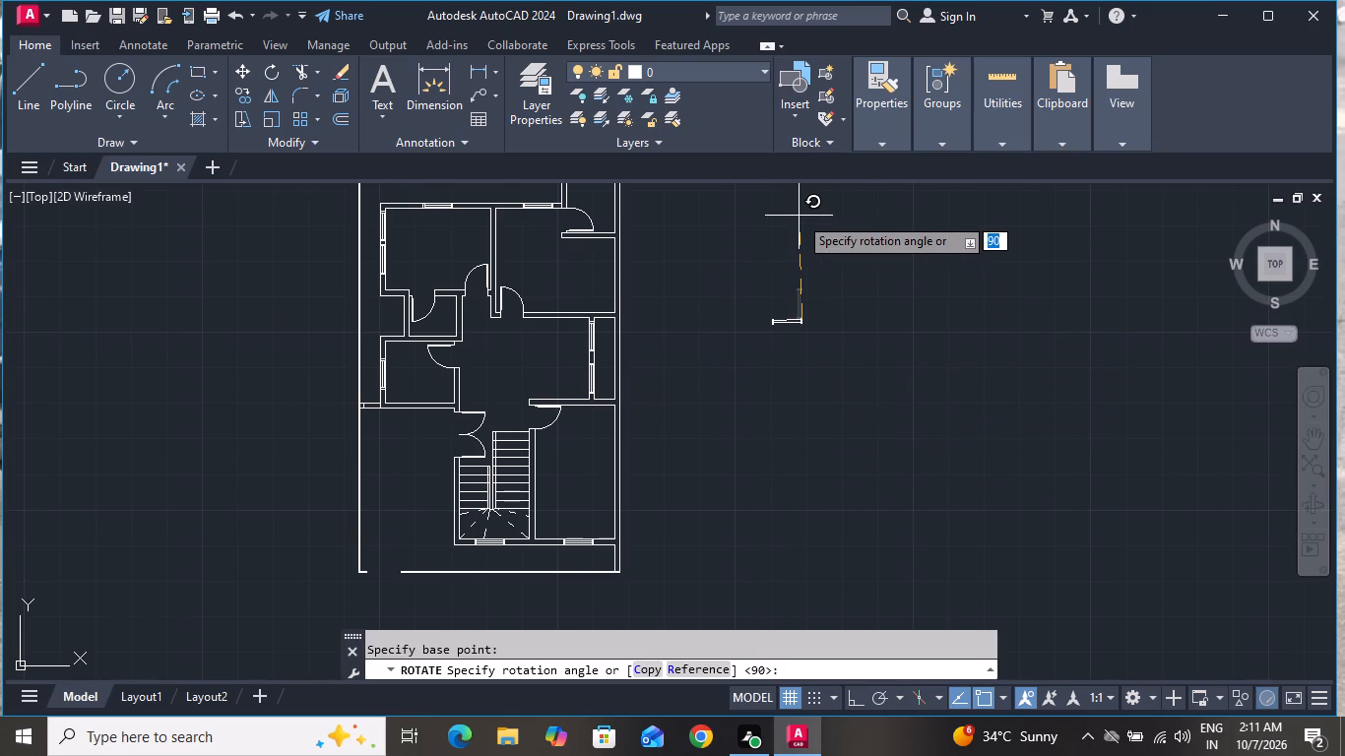
left_click(799, 216)
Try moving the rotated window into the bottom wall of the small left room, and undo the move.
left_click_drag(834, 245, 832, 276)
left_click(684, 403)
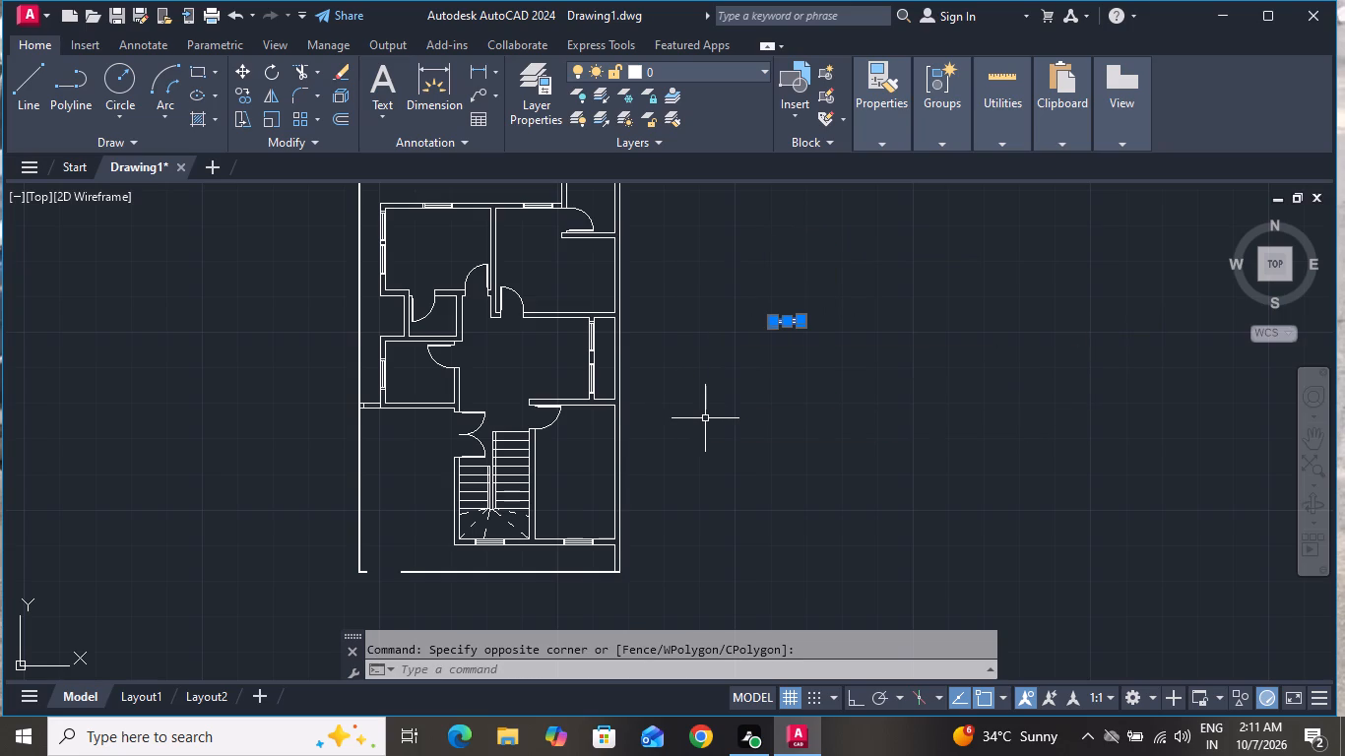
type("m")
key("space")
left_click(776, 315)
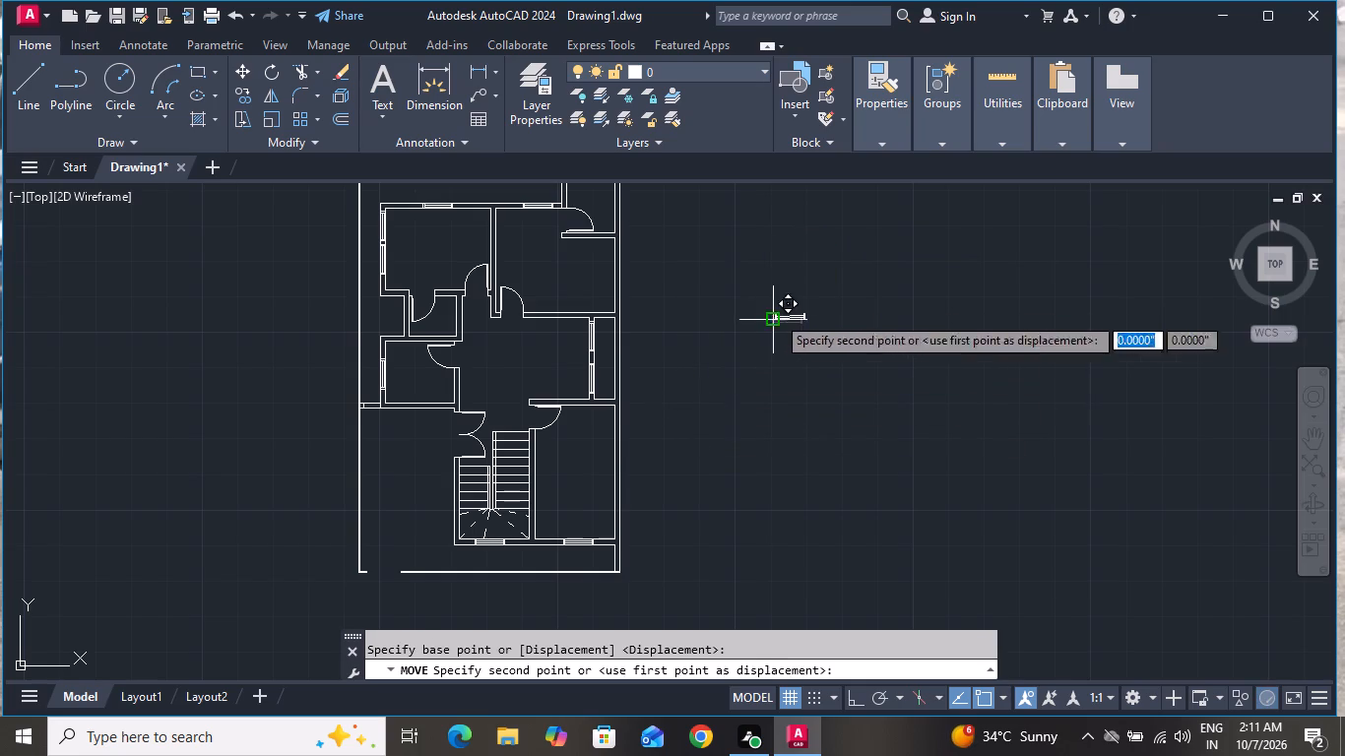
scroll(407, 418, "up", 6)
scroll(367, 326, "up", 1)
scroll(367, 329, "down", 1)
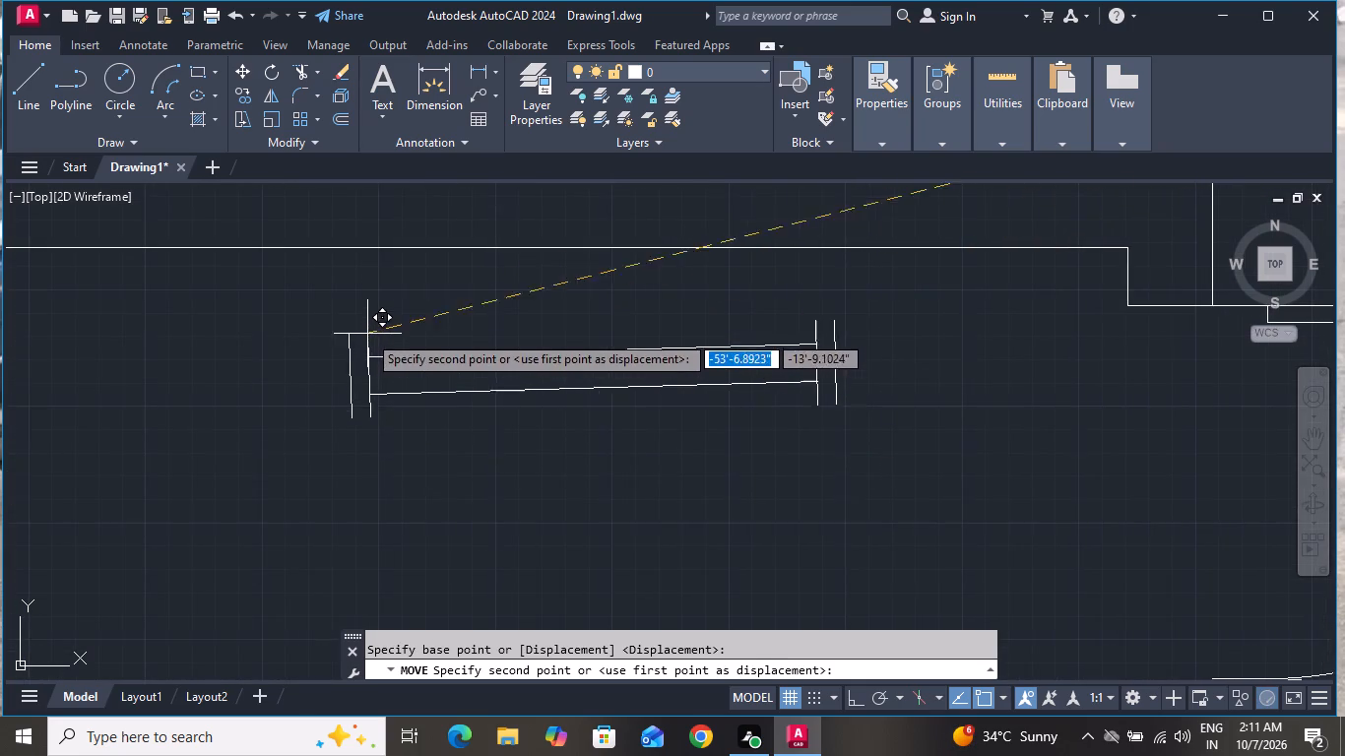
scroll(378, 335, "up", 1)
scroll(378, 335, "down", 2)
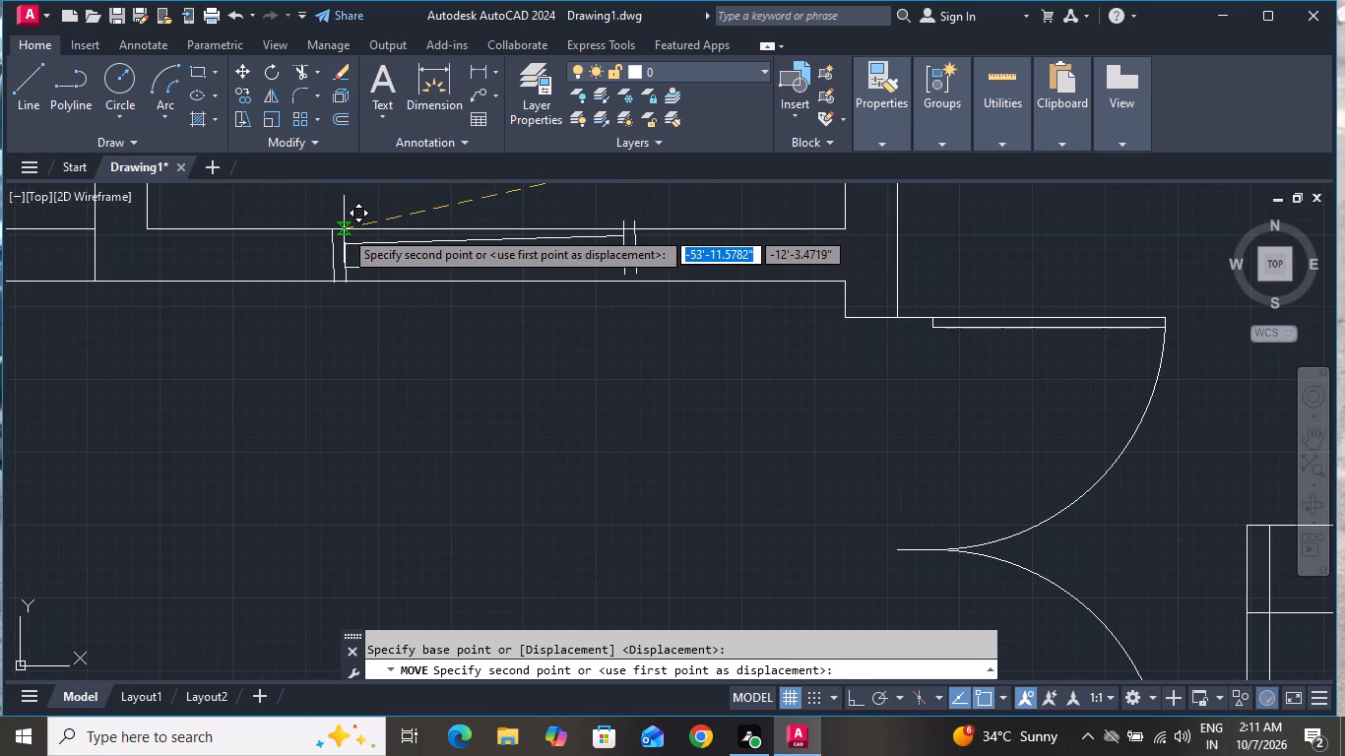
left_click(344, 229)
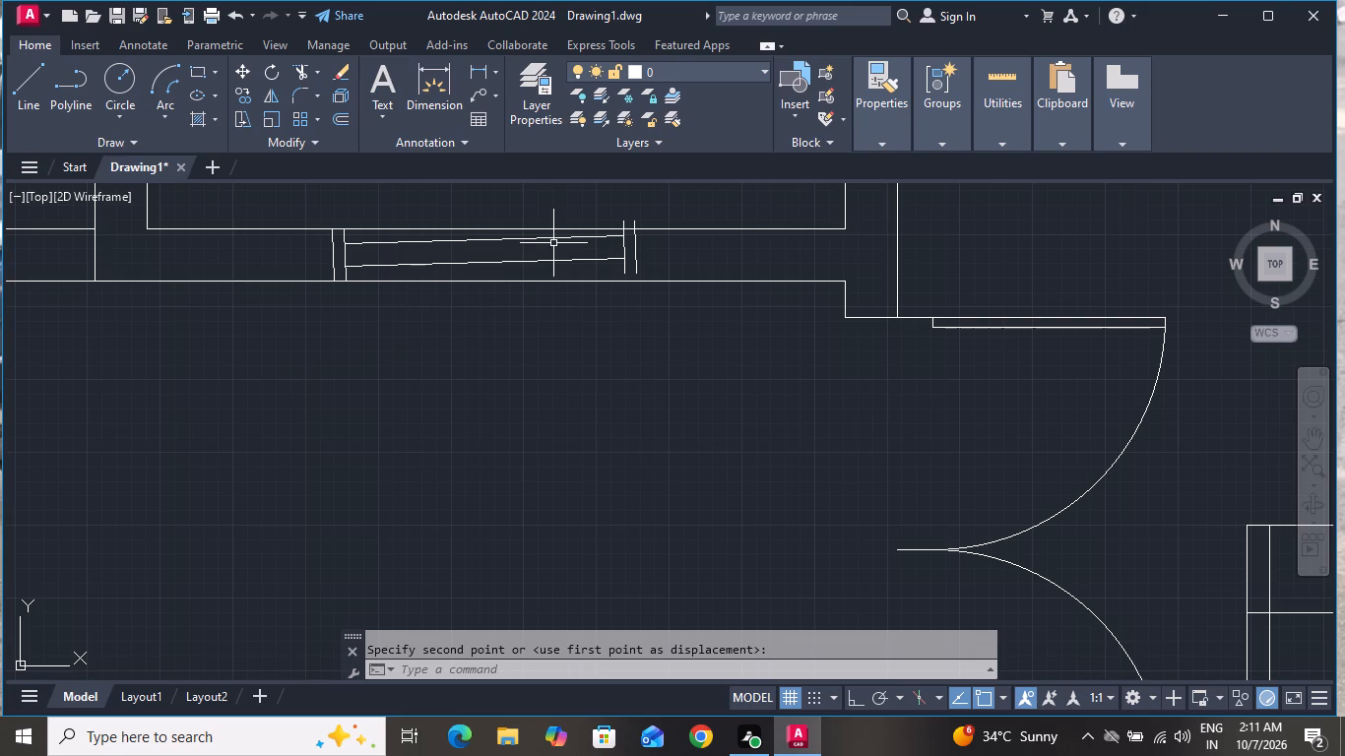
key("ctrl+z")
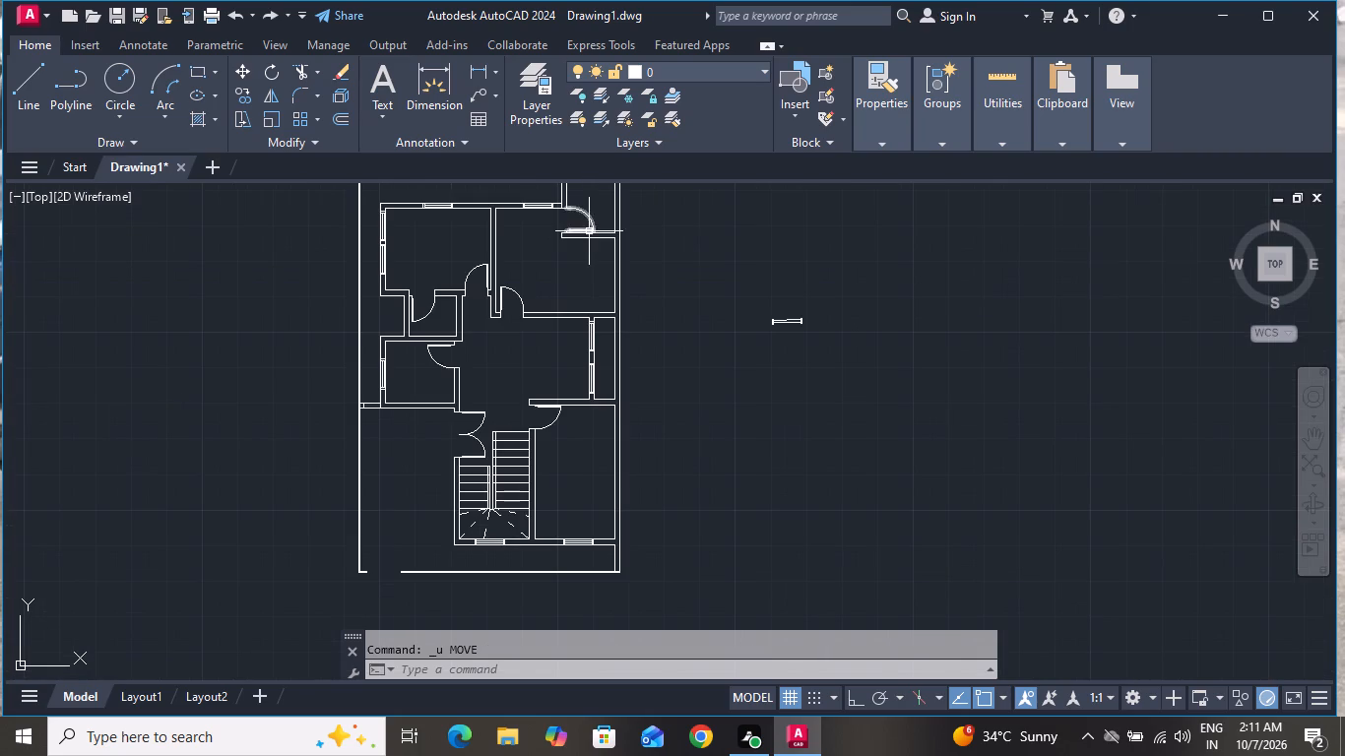
Undo the freehand rotation and rotate the spare vertical window 90° about its lower end with Ortho on, so it lies exactly horizontal.
key("ctrl+z")
left_click_drag(833, 240, 789, 357)
left_click(719, 492)
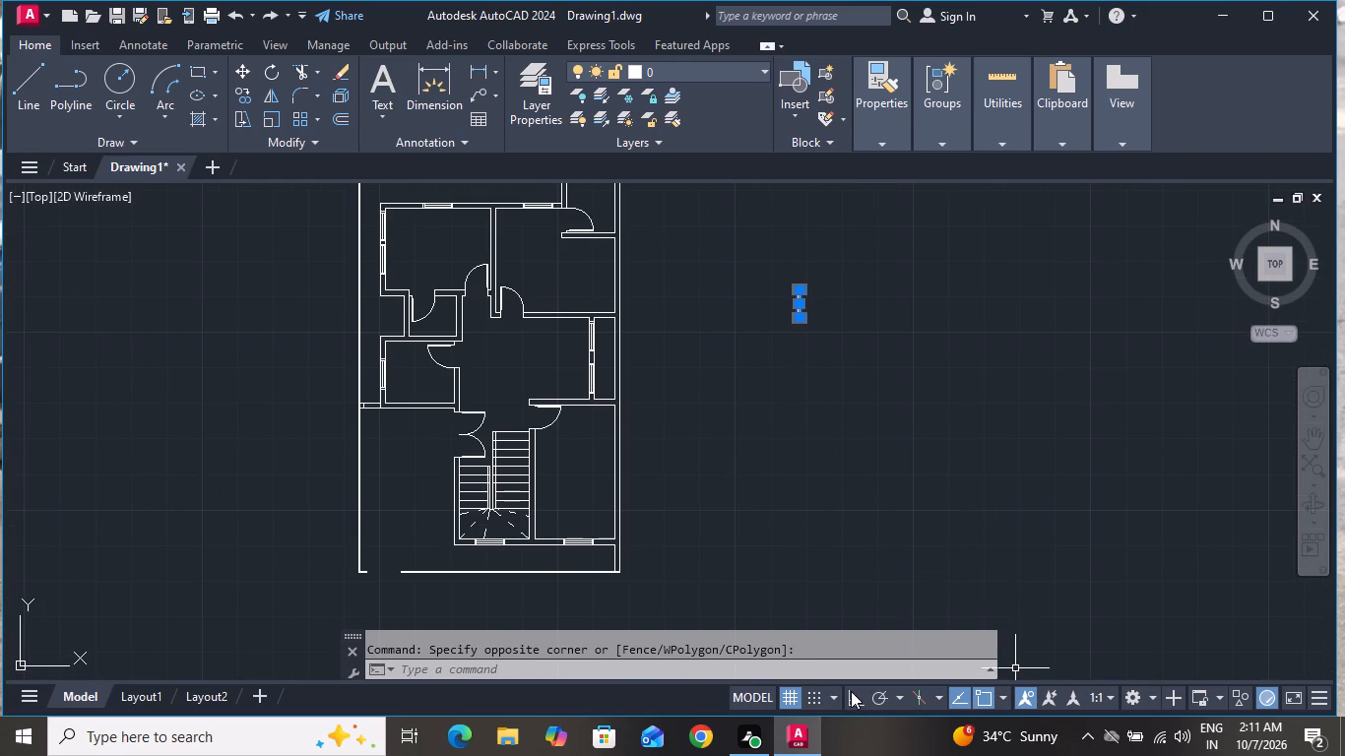
left_click(851, 691)
left_click(280, 79)
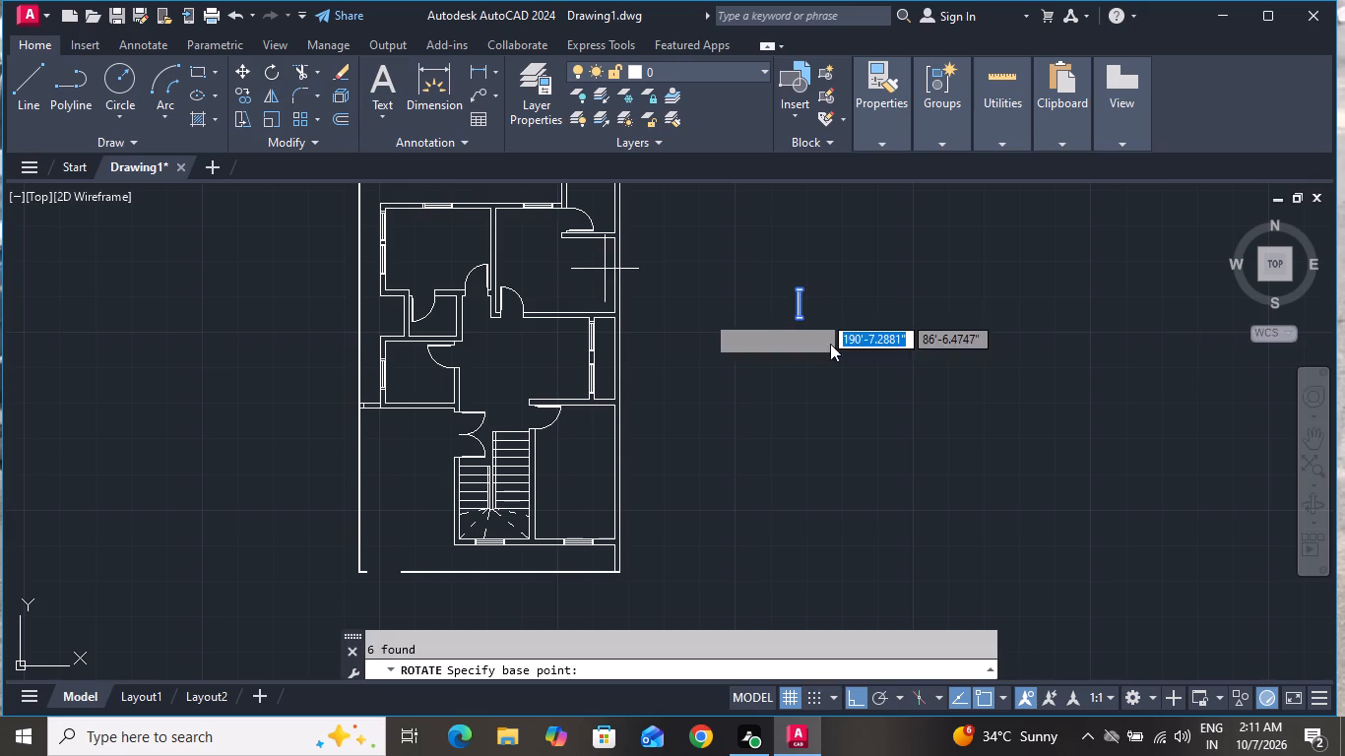
left_click(802, 316)
left_click(812, 223)
Move the horizontal spare window by its upper-left frame corner onto the inner line of the small left room's bottom wall, with Ortho off.
left_click_drag(820, 224, 819, 258)
left_click(753, 402)
left_click(243, 73)
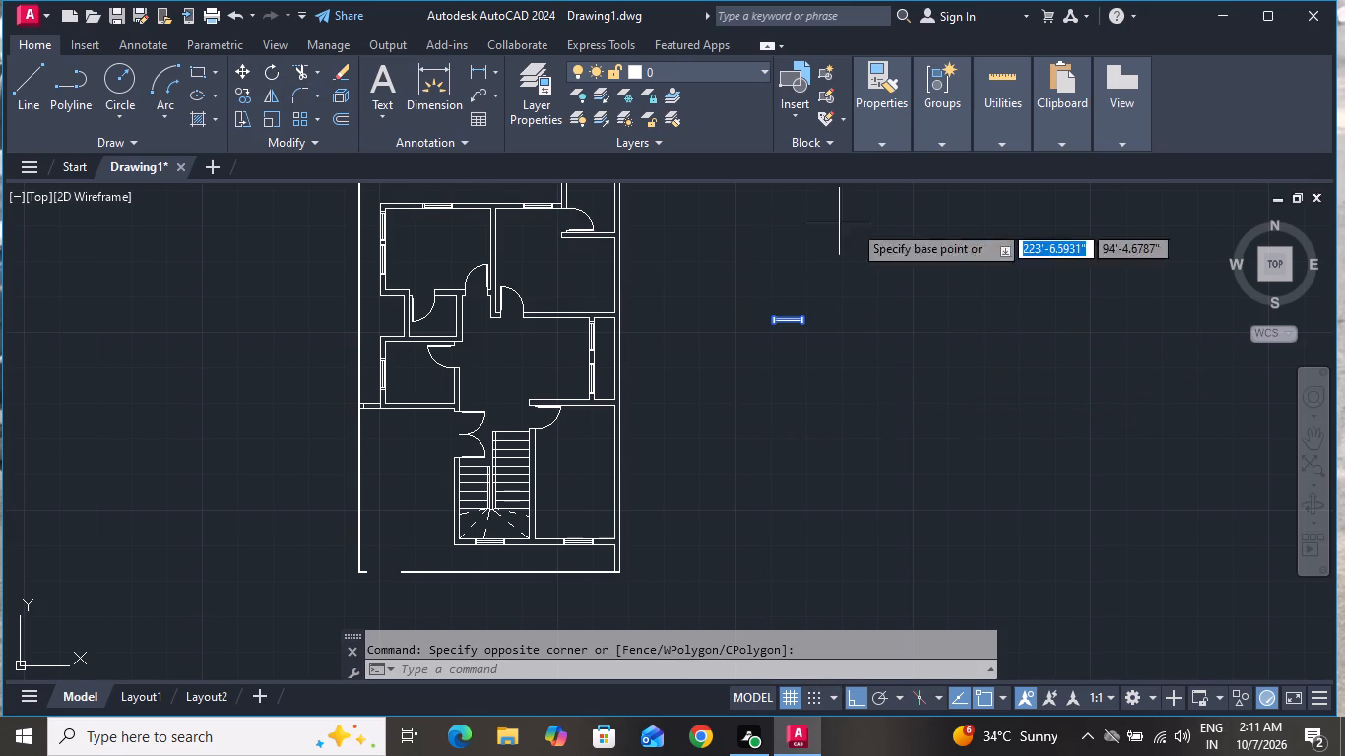
scroll(796, 333, "up", 4)
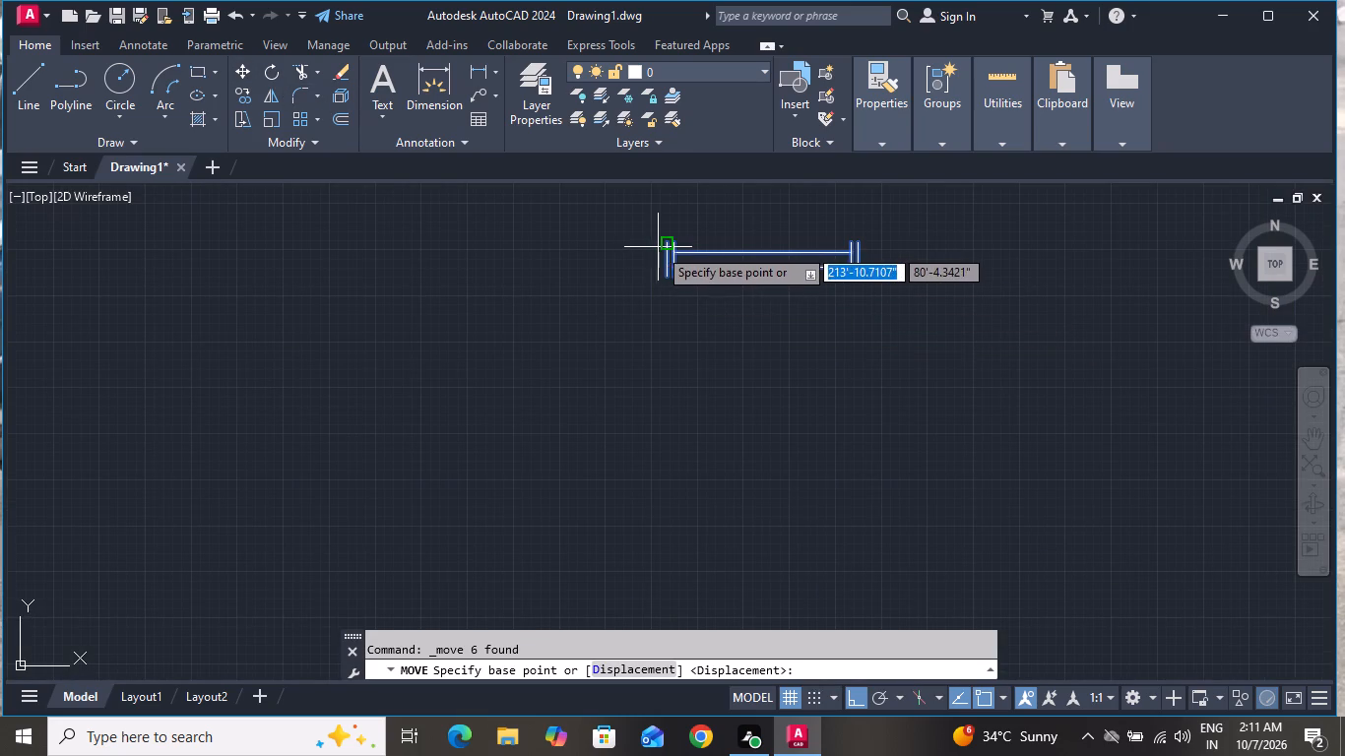
left_click(665, 238)
scroll(423, 451, "down", 1)
scroll(423, 451, "up", 1)
scroll(423, 451, "down", 1)
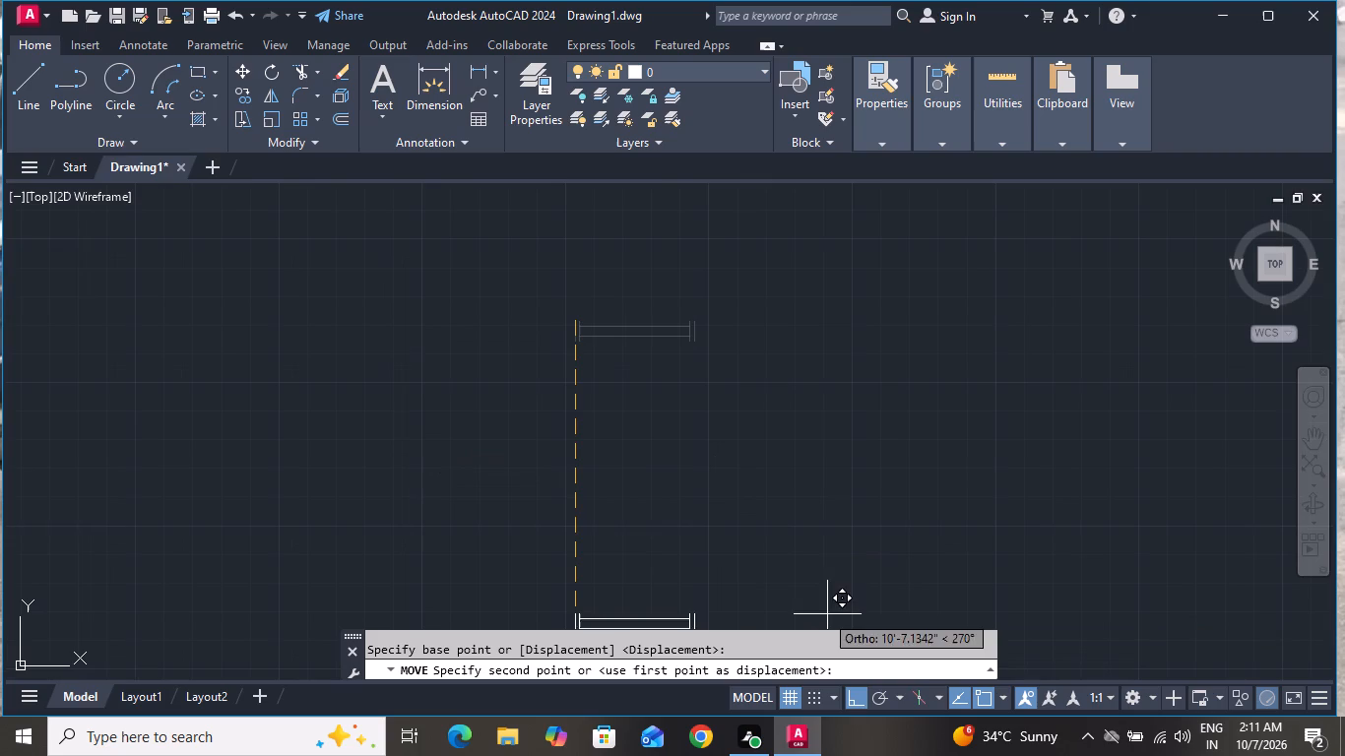
left_click(854, 695)
scroll(364, 342, "down", 3)
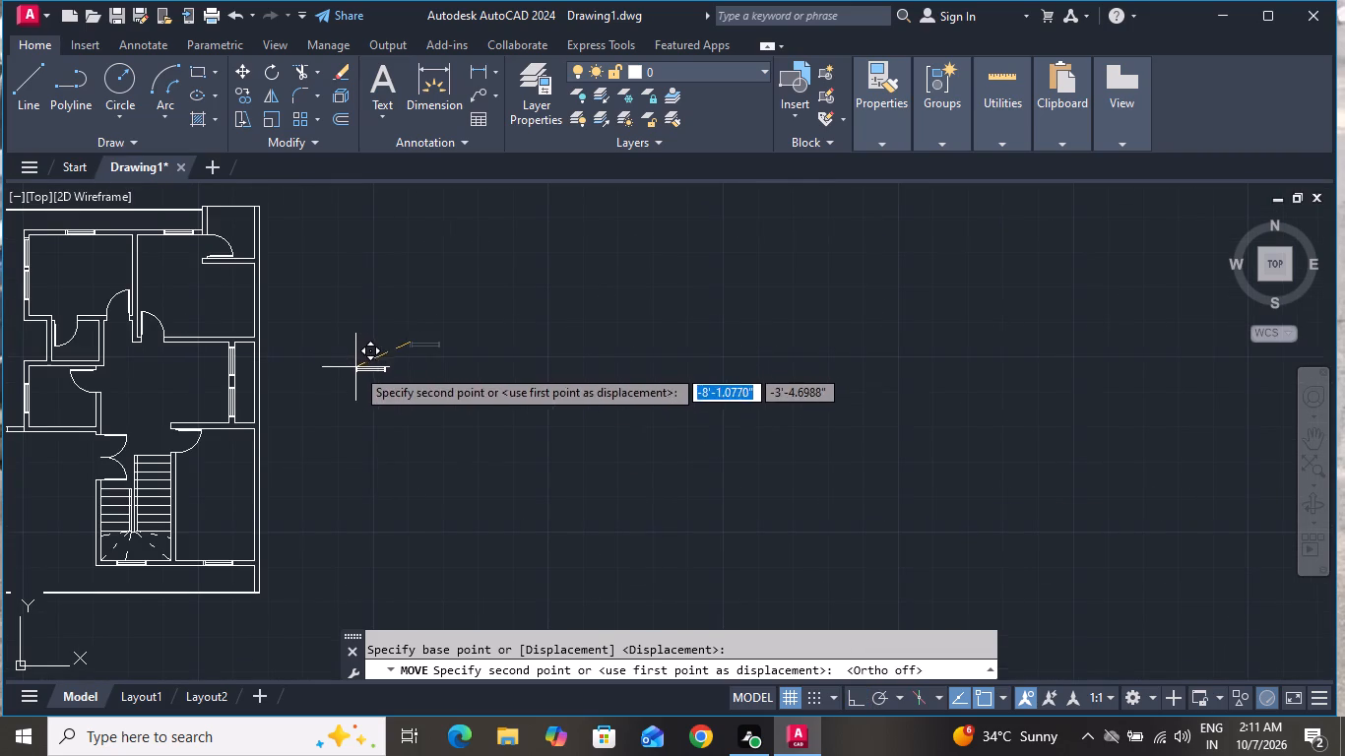
scroll(68, 444, "up", 2)
scroll(39, 427, "down", 2)
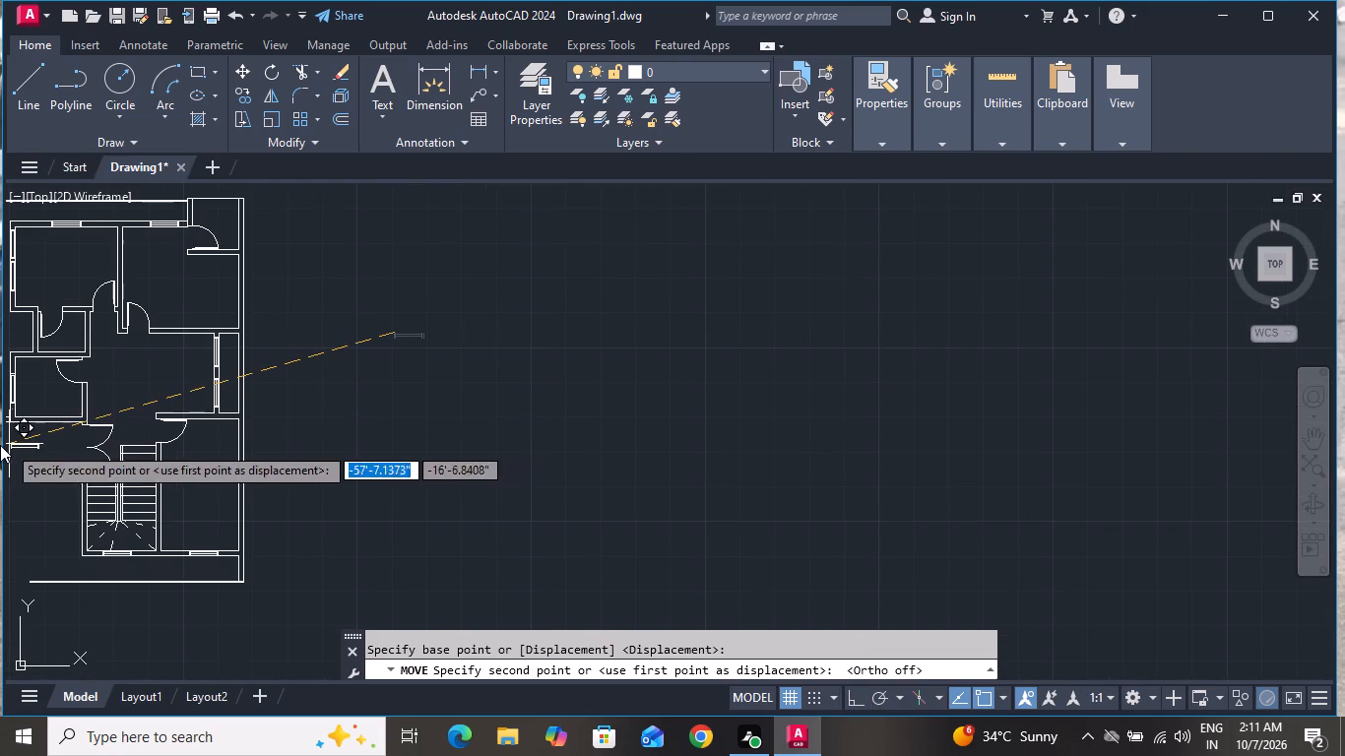
scroll(0, 428, "up", 7)
scroll(78, 423, "down", 1)
scroll(92, 421, "up", 1)
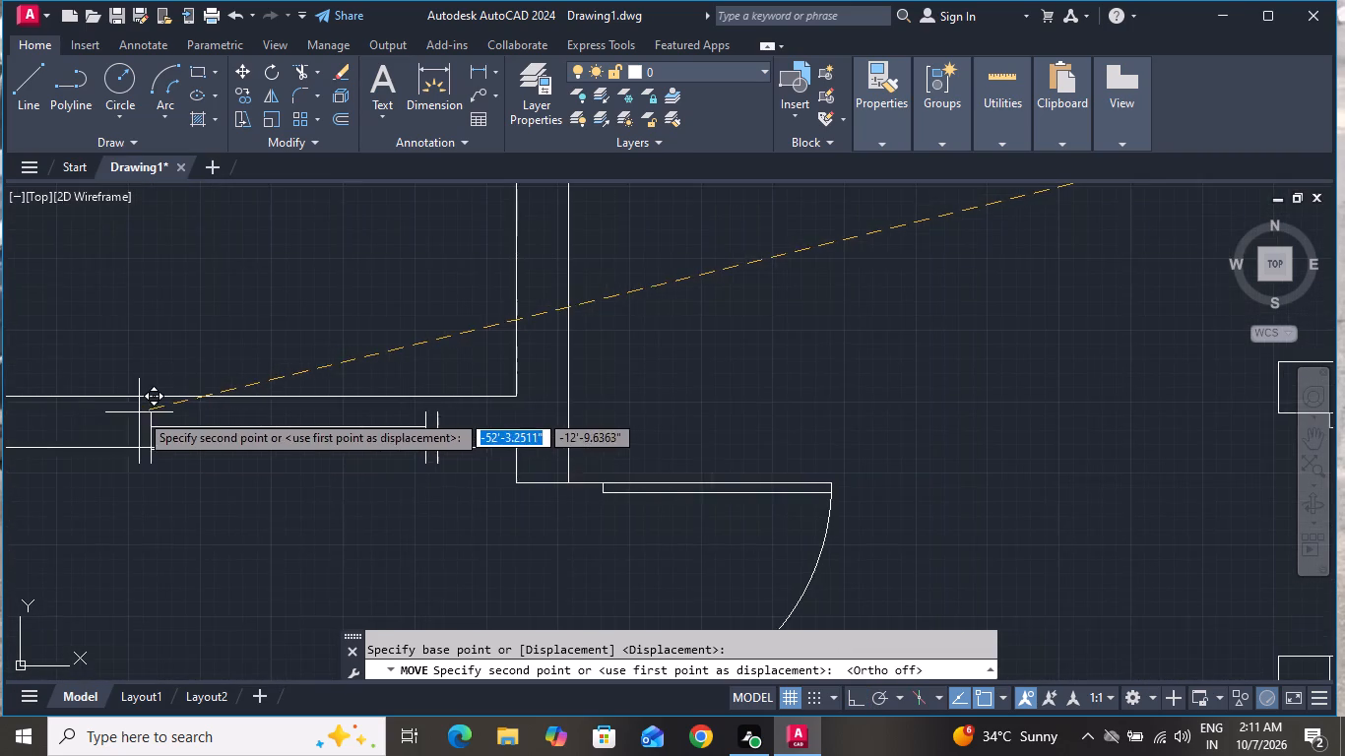
scroll(141, 412, "down", 3)
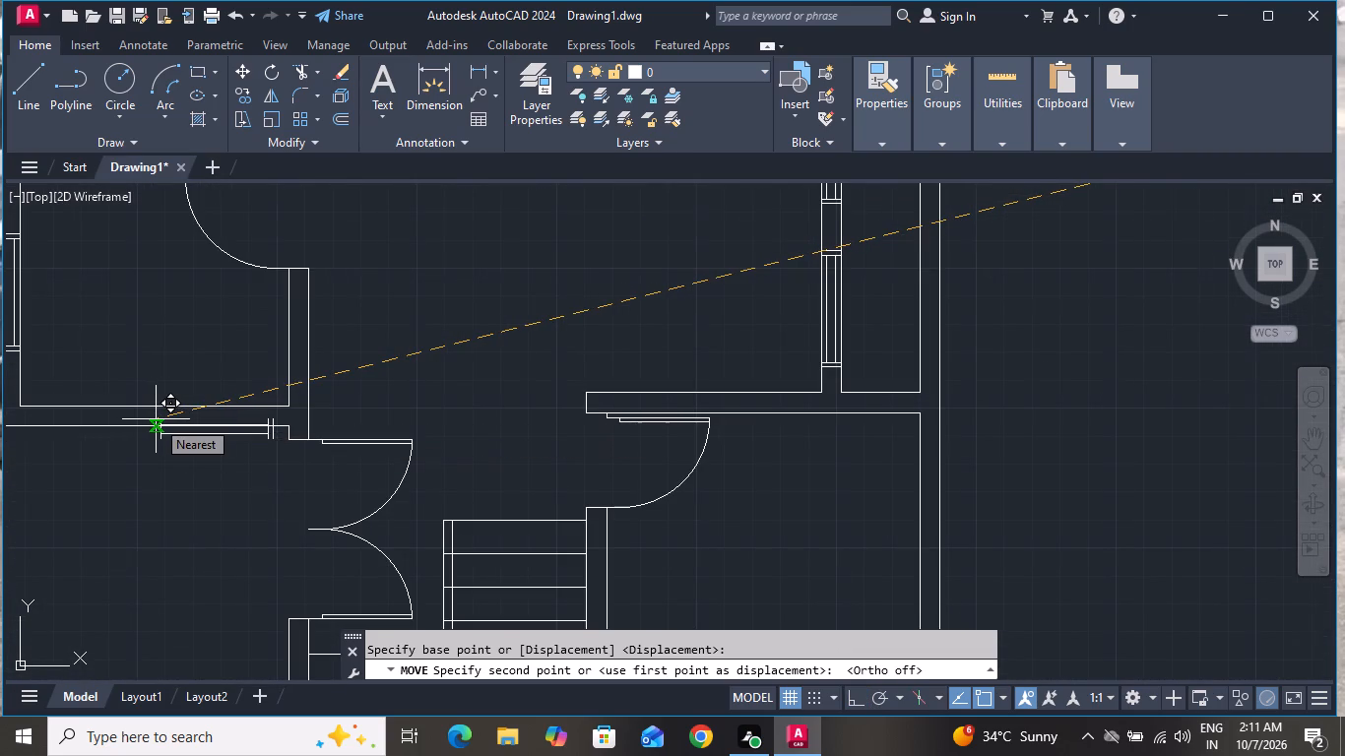
scroll(156, 419, "down", 1)
scroll(115, 421, "up", 3)
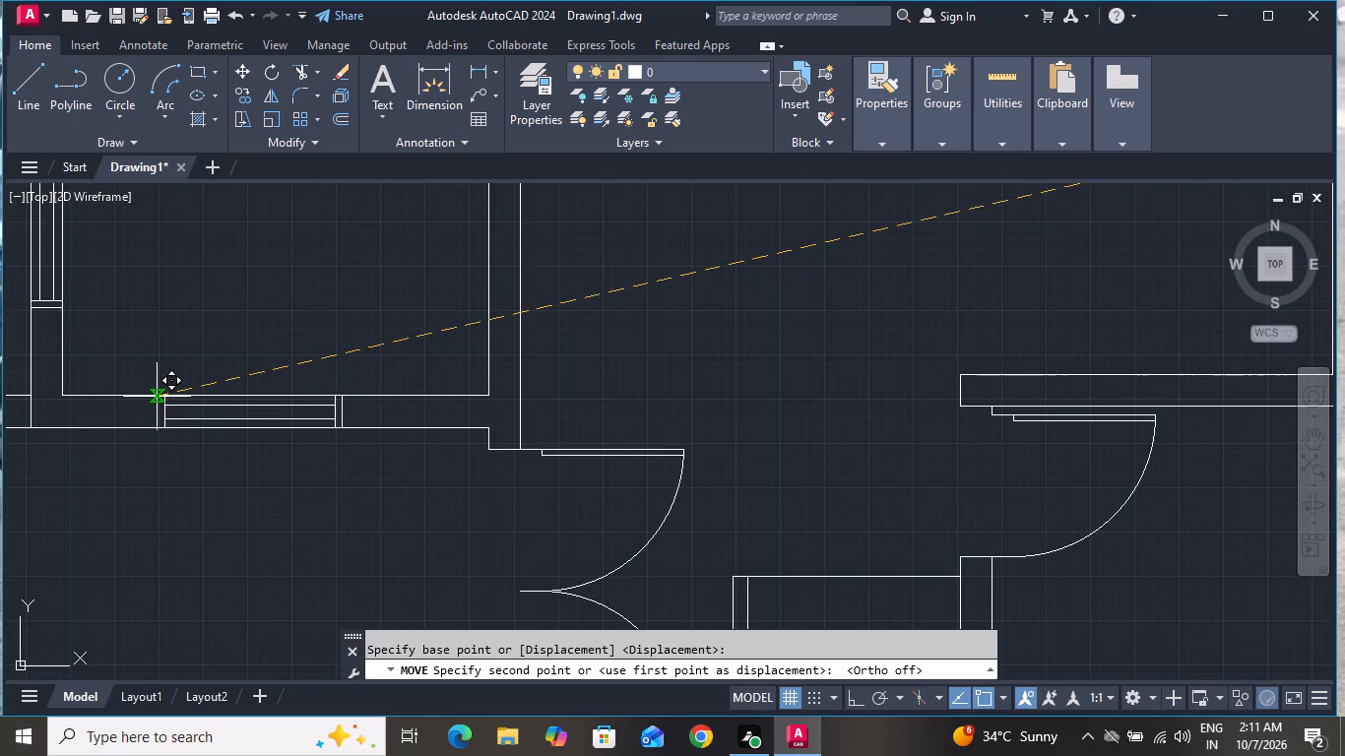
scroll(156, 397, "up", 1)
scroll(156, 397, "down", 1)
scroll(156, 397, "up", 5)
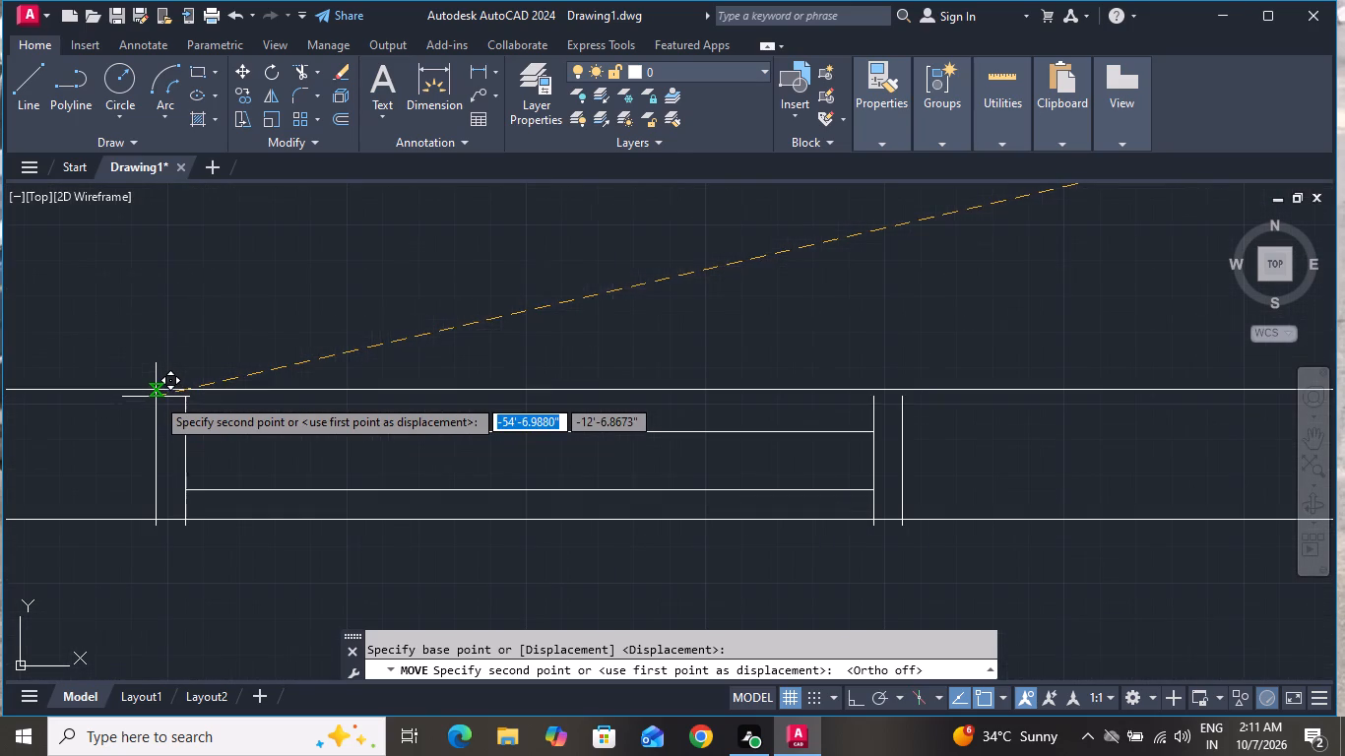
left_click(157, 390)
scroll(160, 434, "down", 3)
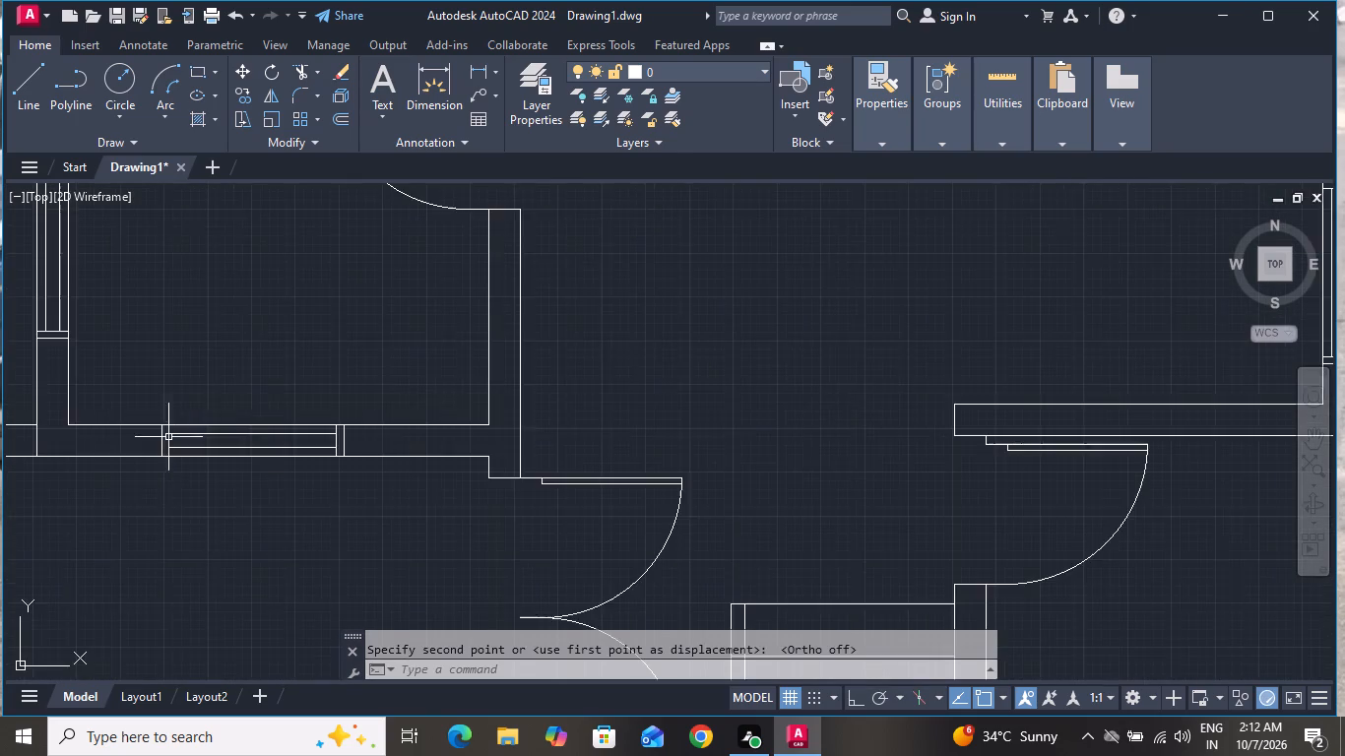
scroll(277, 412, "up", 1)
scroll(277, 412, "down", 2)
scroll(371, 423, "down", 2)
scroll(461, 403, "down", 1)
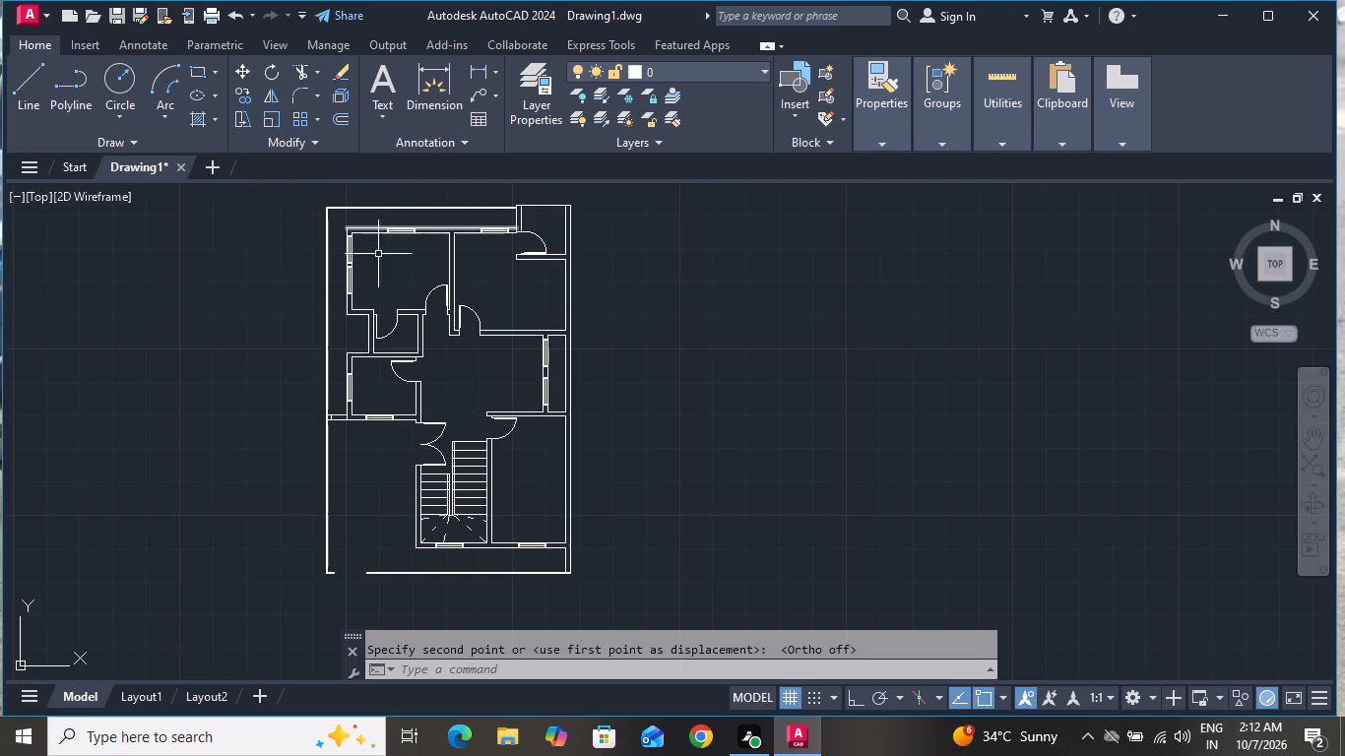
Delete all lines of the lower of the two windows in the upper-left room's left wall.
scroll(381, 283, "up", 2)
scroll(321, 312, "down", 2)
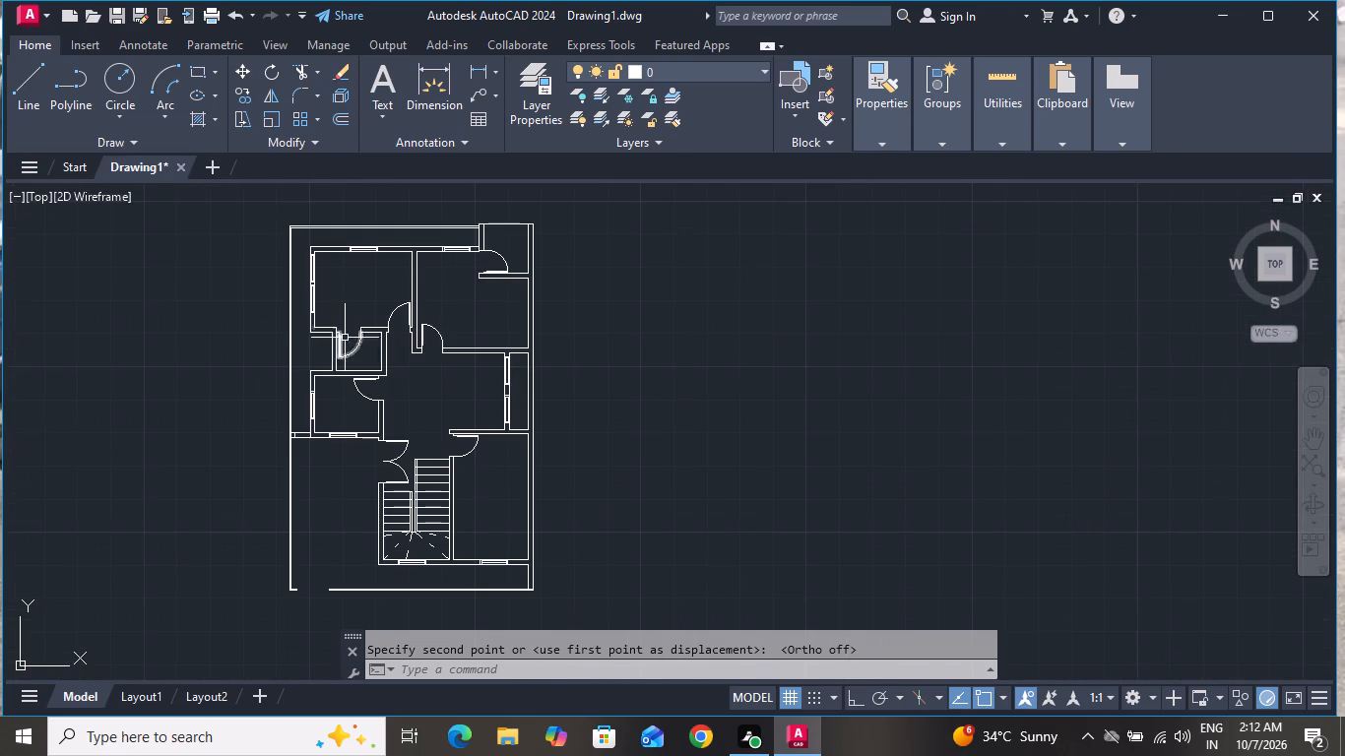
scroll(324, 252, "up", 3)
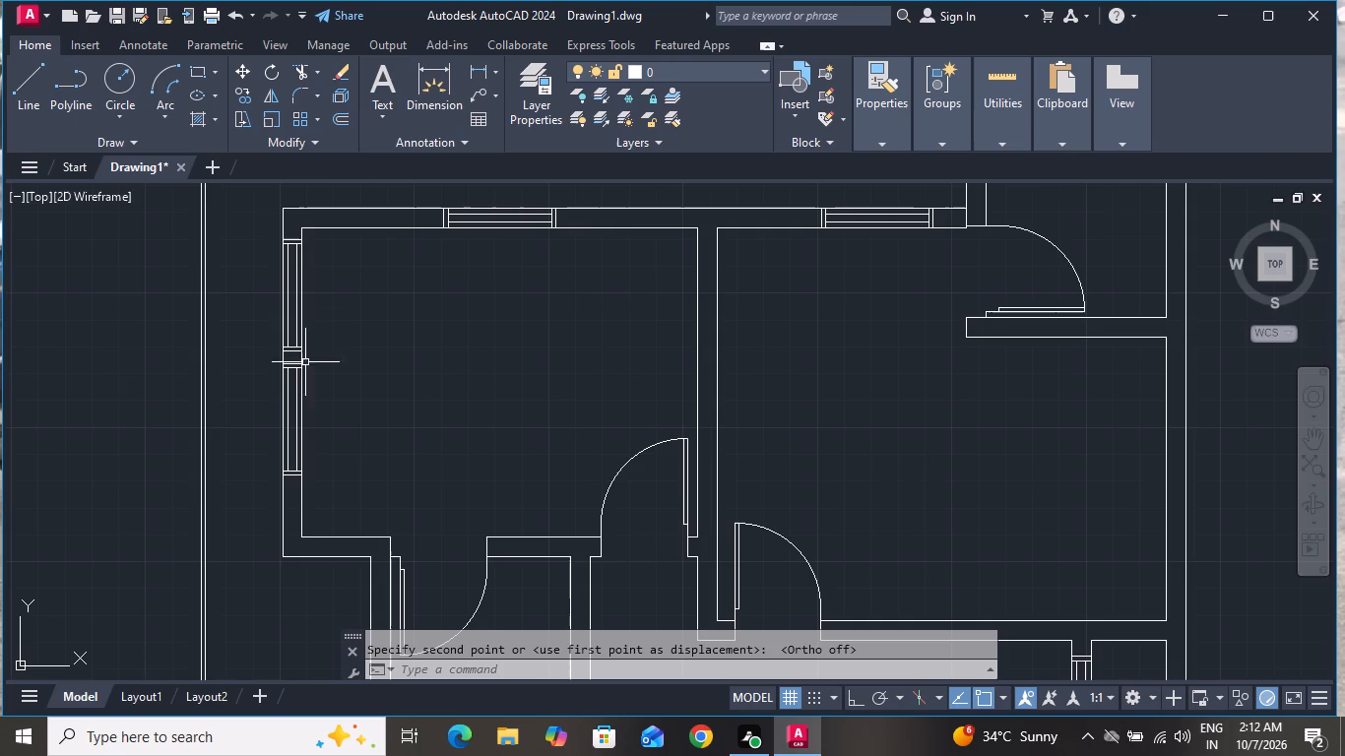
scroll(291, 380, "up", 4)
left_click(306, 217)
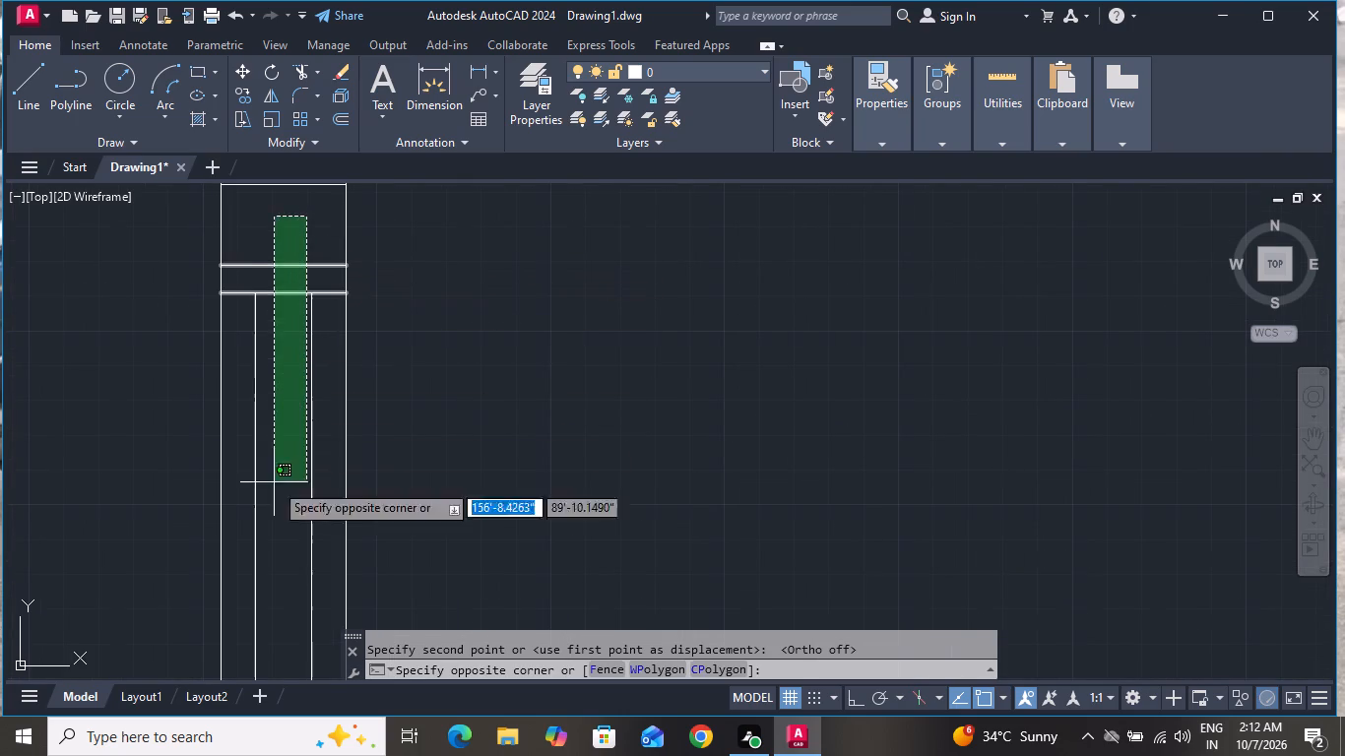
scroll(274, 531, "down", 5)
scroll(284, 605, "up", 4)
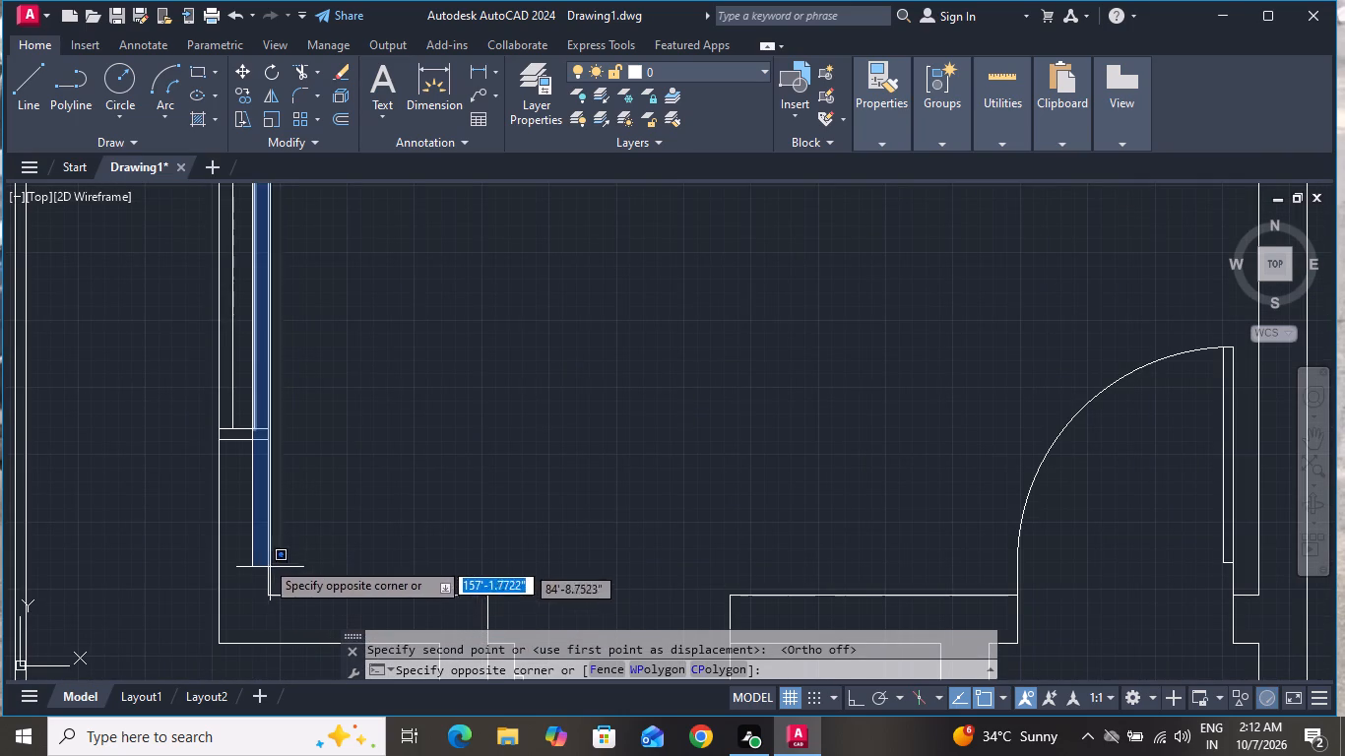
left_click(226, 543)
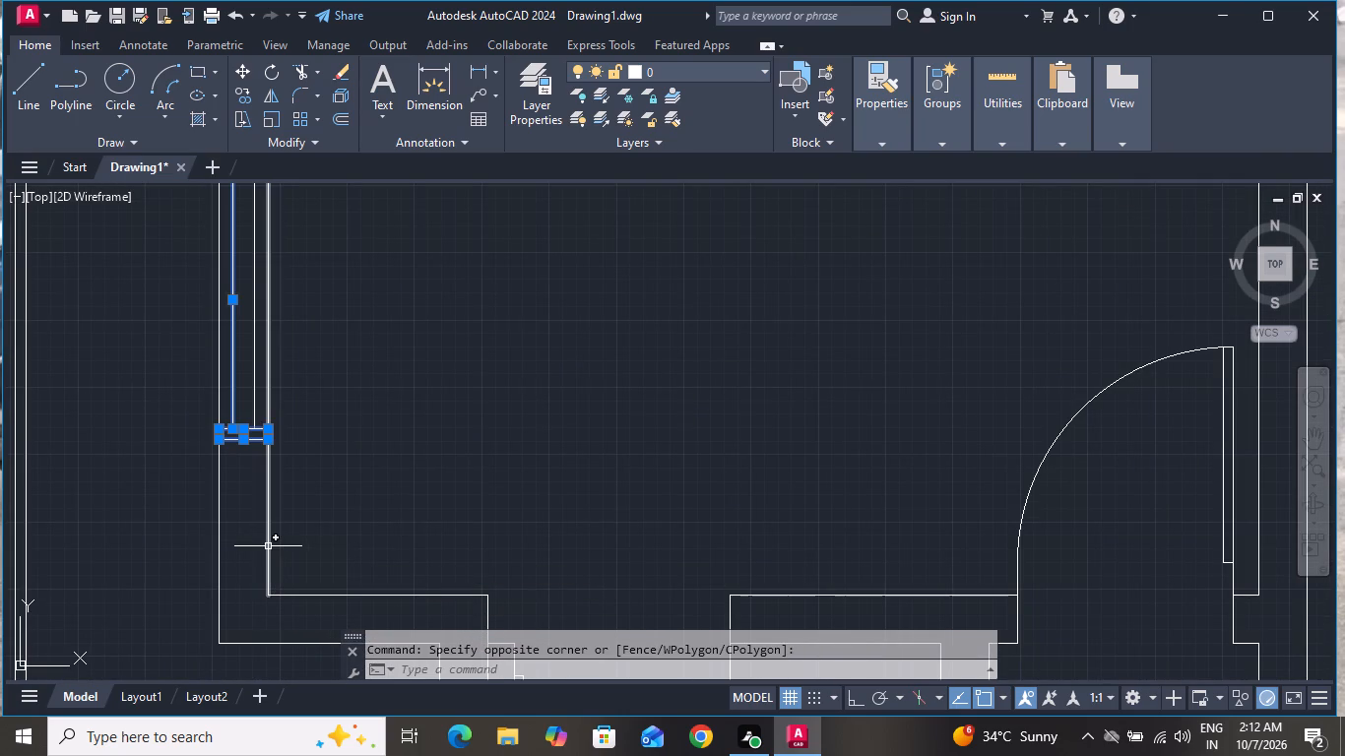
key("Delete")
scroll(307, 579, "down", 1)
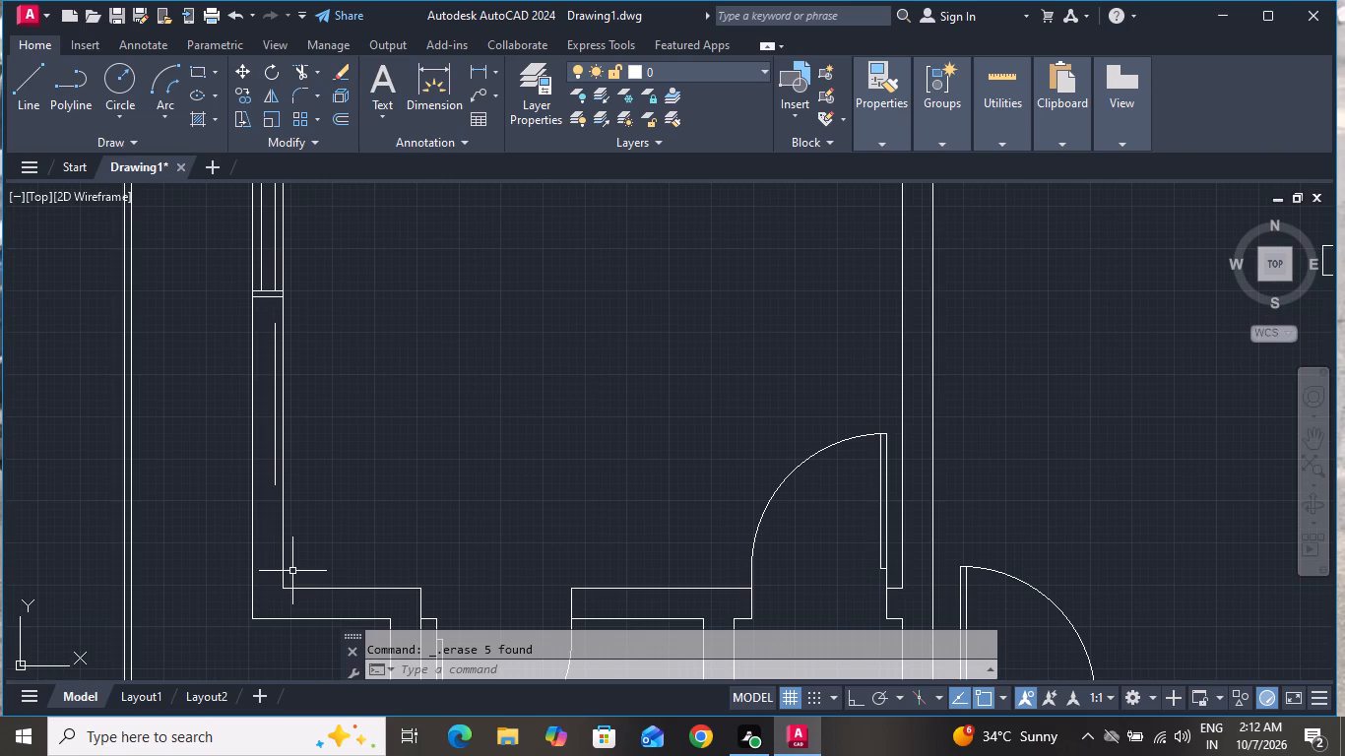
scroll(292, 571, "down", 1)
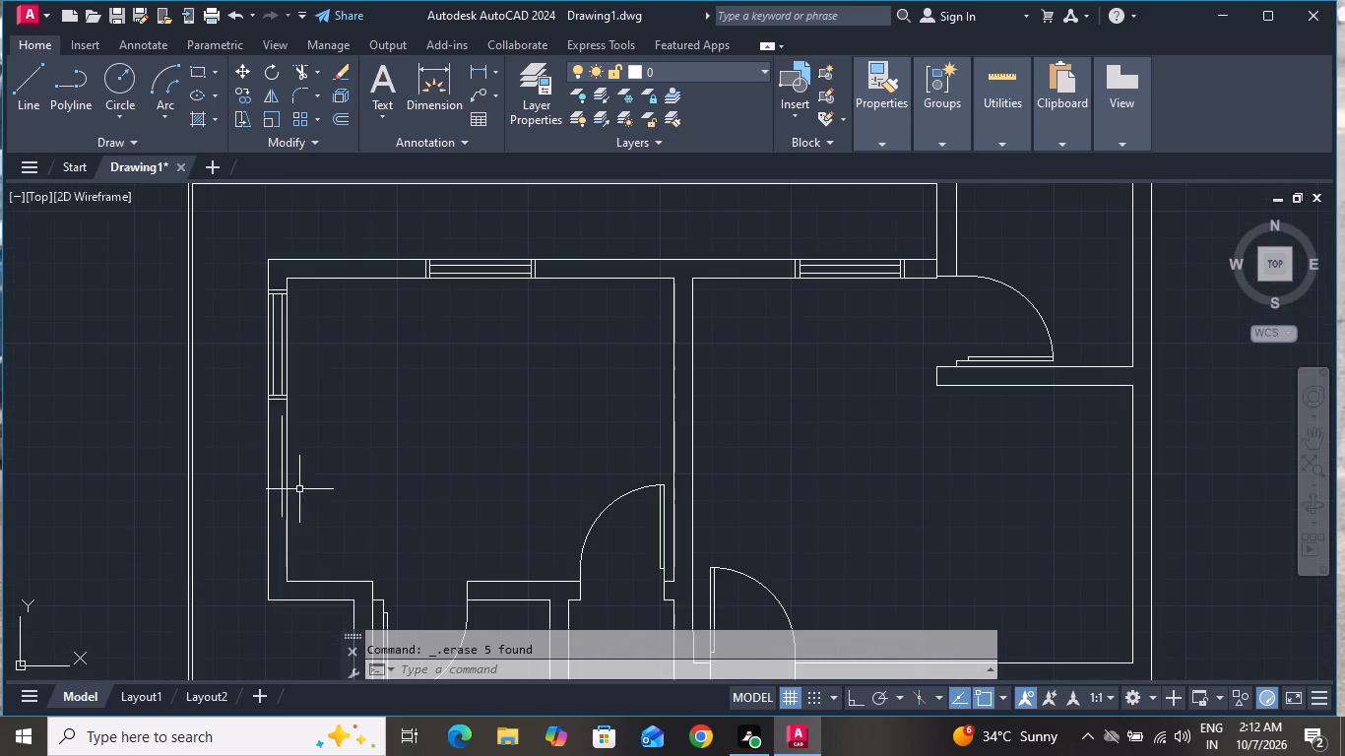
scroll(290, 486, "up", 2)
left_click(267, 459)
left_click(243, 473)
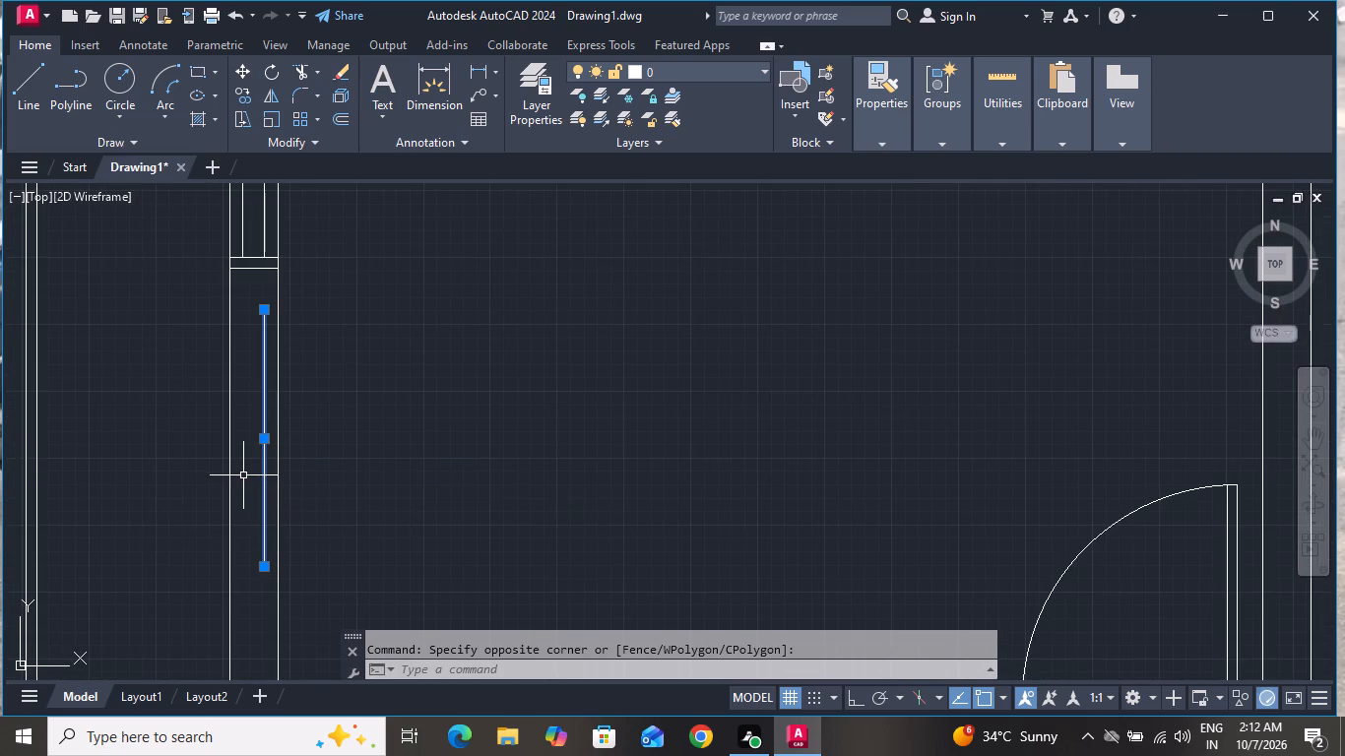
key("Delete")
Move the remaining window in the upper-left room's left wall straight down along the wall by about 3'-3.5".
scroll(252, 593, "down", 2)
scroll(257, 553, "up", 1)
scroll(257, 553, "down", 1)
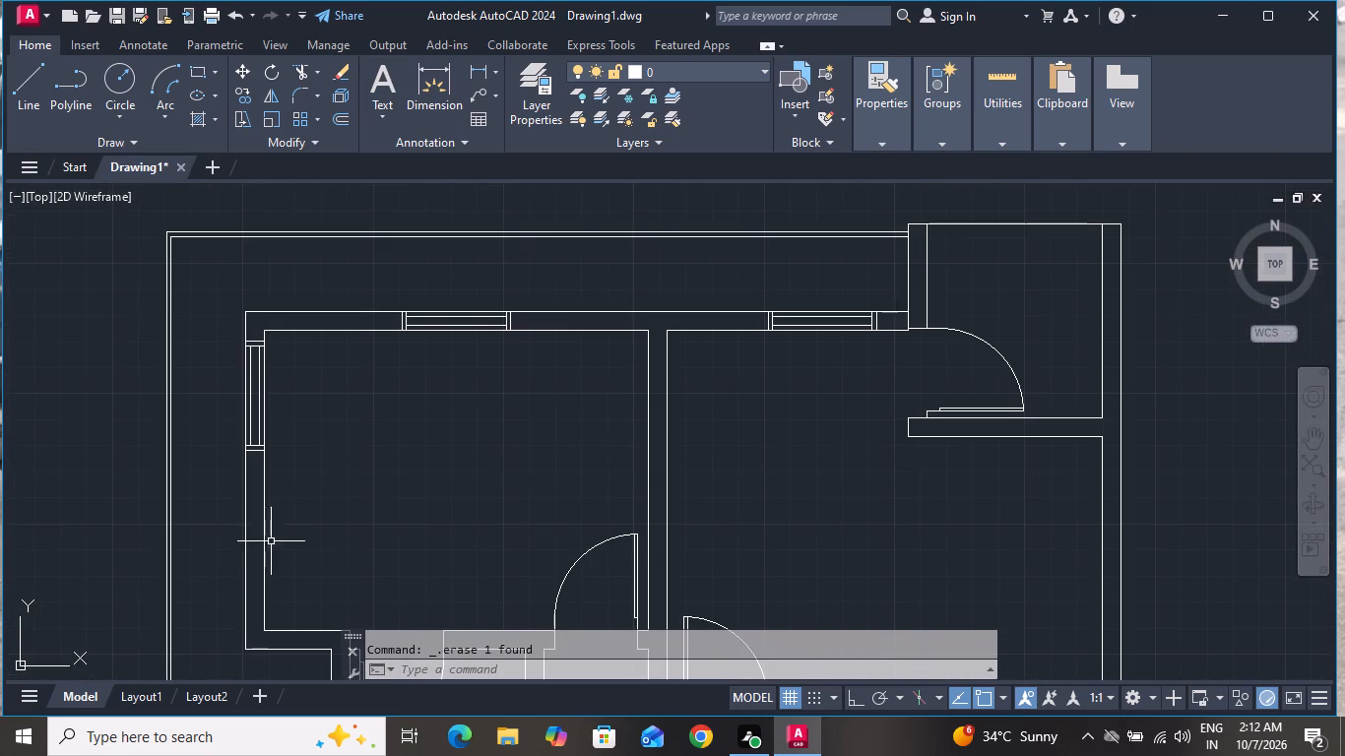
scroll(282, 366, "up", 3)
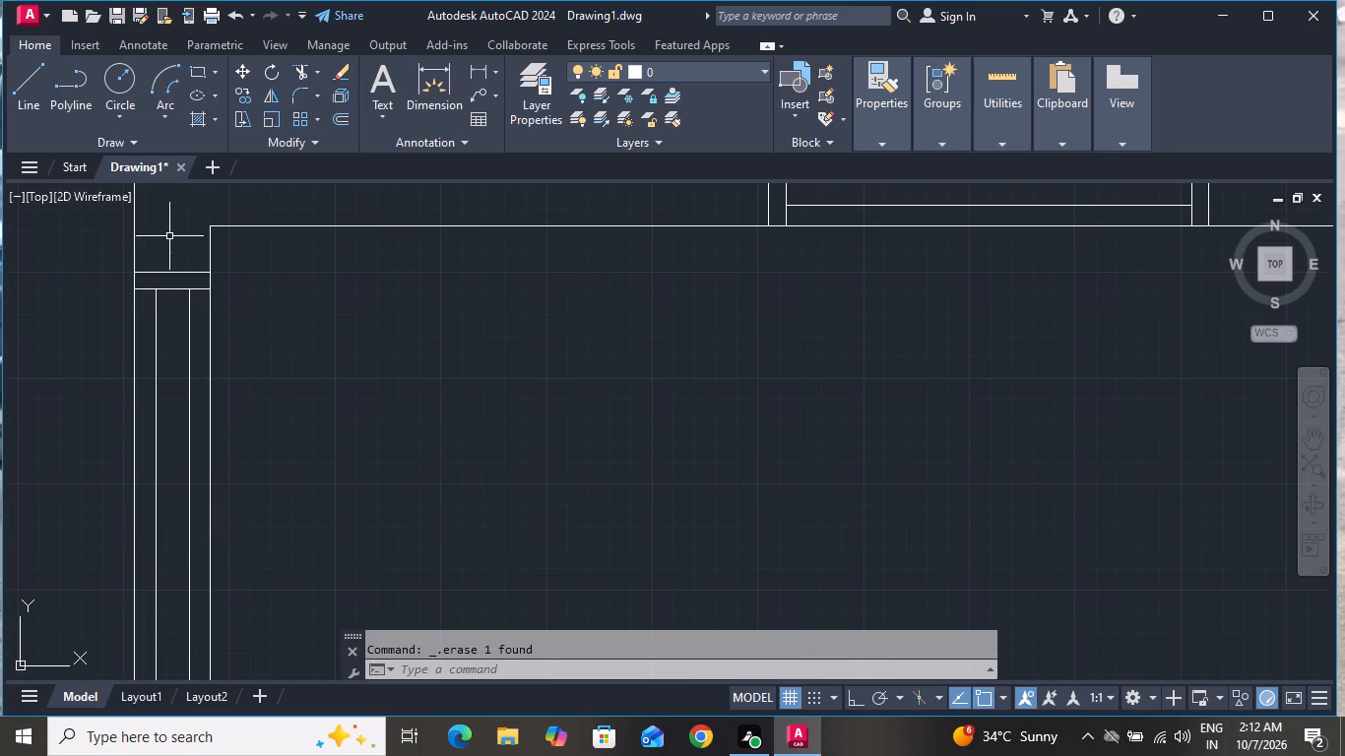
left_click(184, 236)
scroll(154, 613, "down", 3)
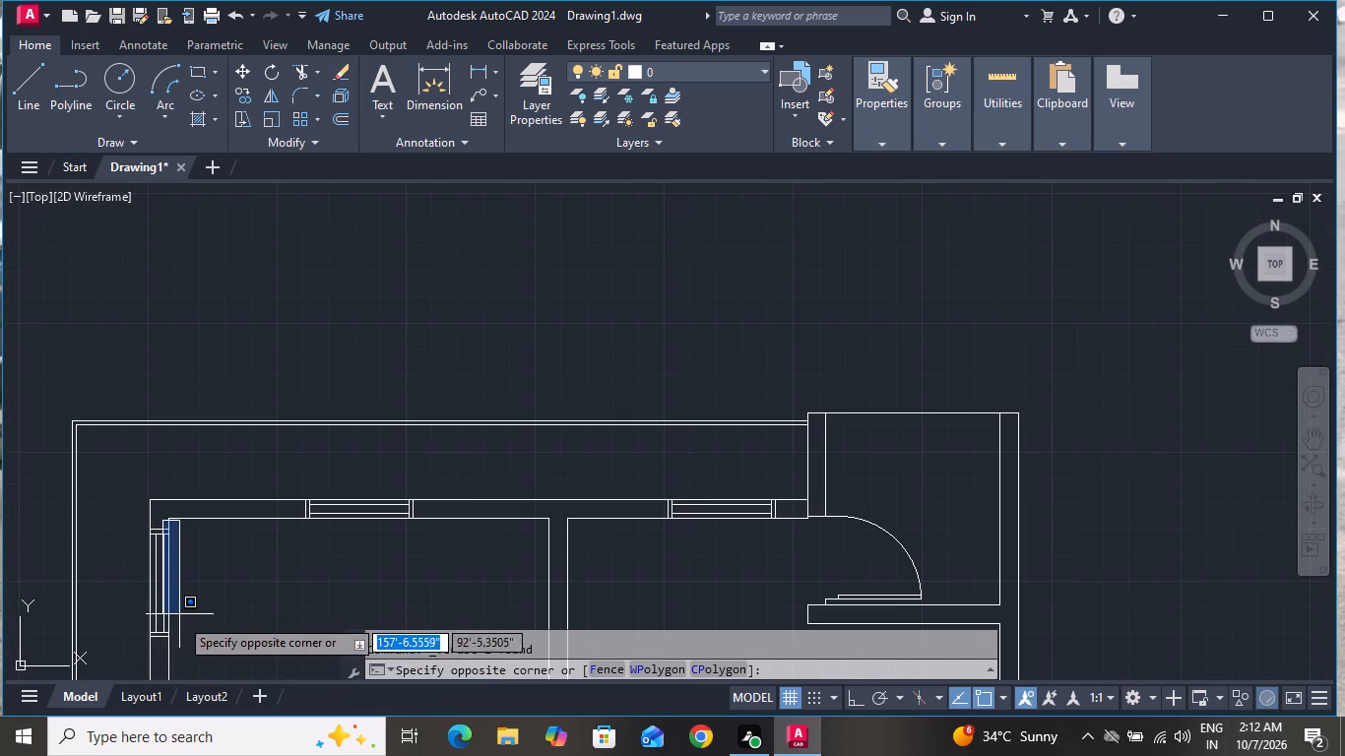
scroll(154, 657, "up", 1)
scroll(154, 657, "down", 1)
scroll(154, 657, "up", 1)
scroll(154, 657, "down", 1)
scroll(154, 657, "up", 1)
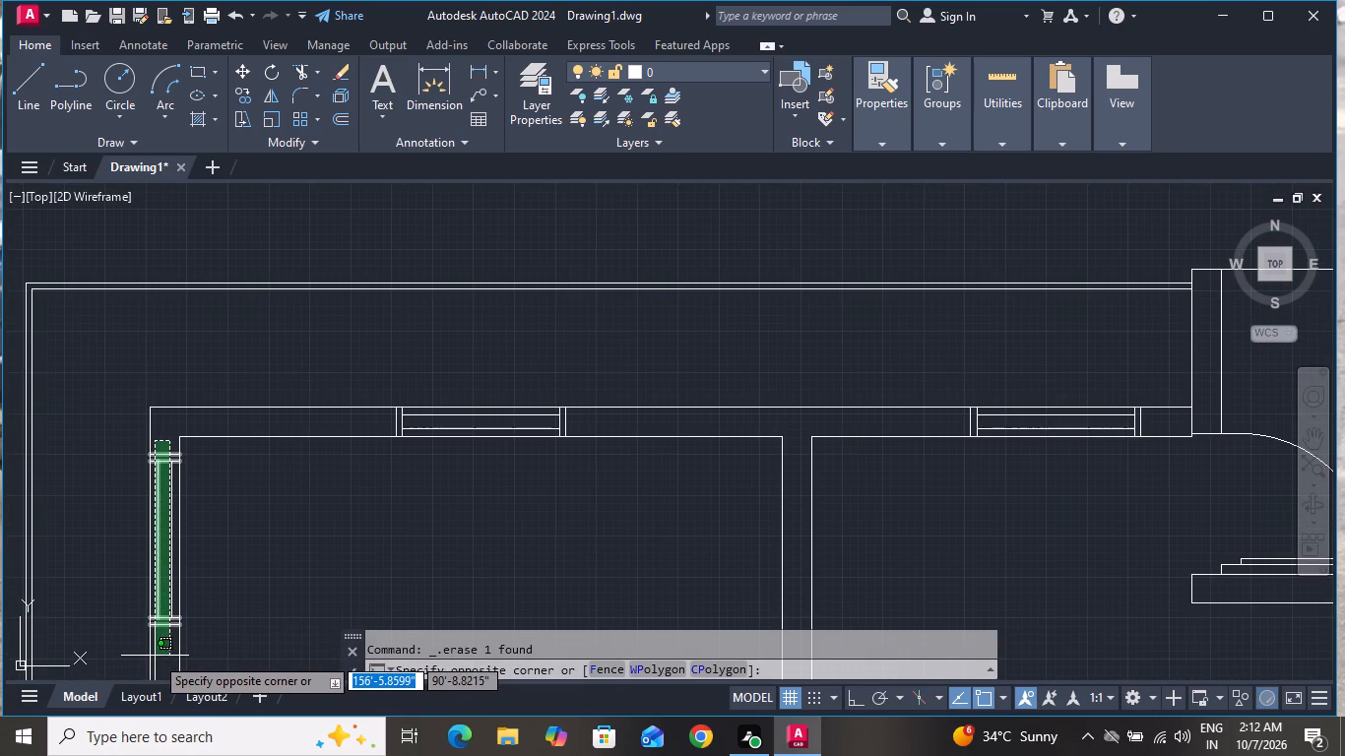
left_click(155, 657)
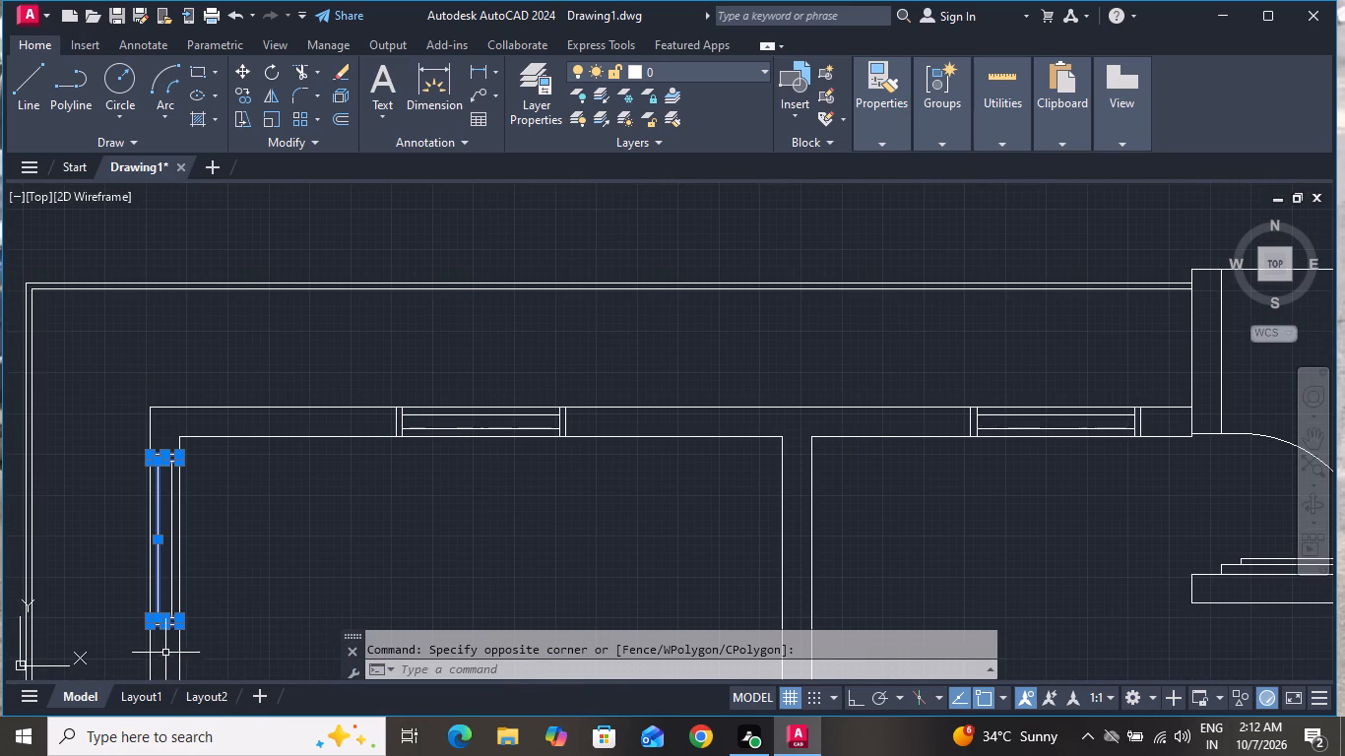
scroll(172, 604, "up", 3)
left_click(163, 594)
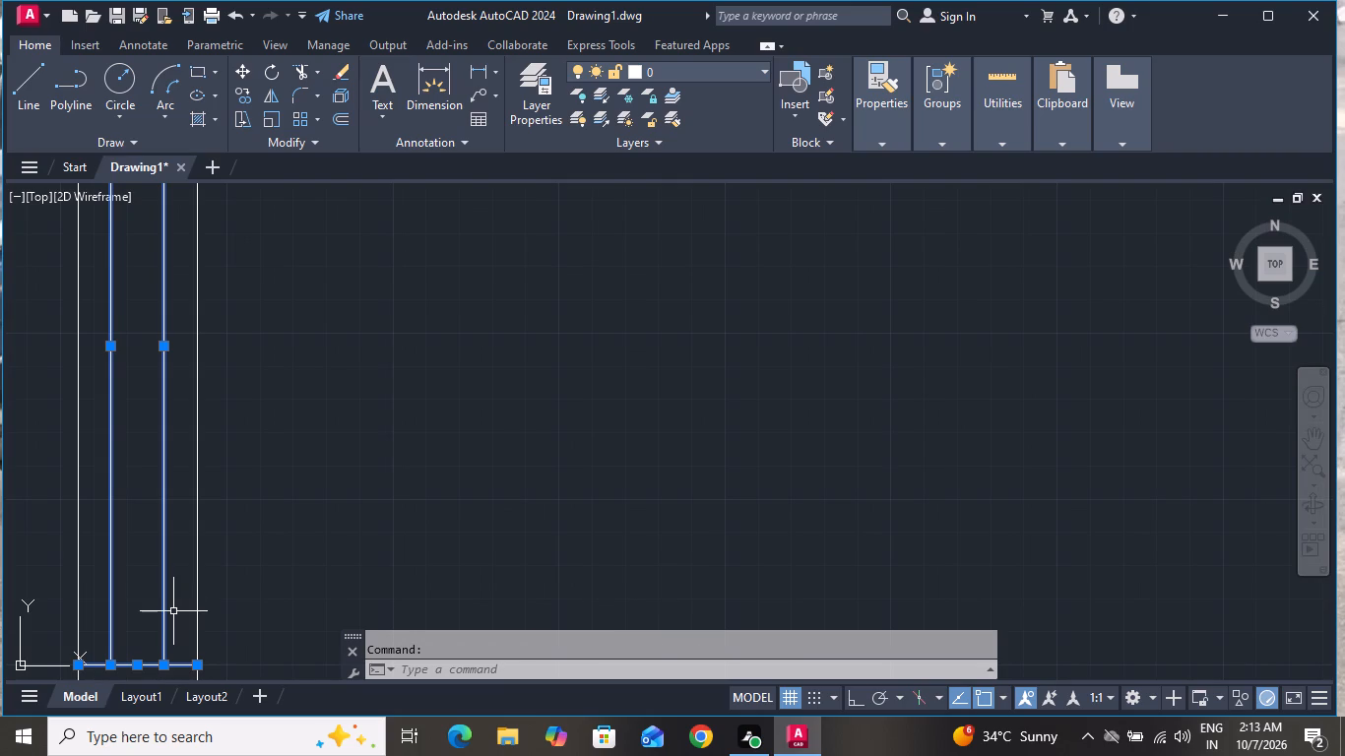
type("m")
key("space")
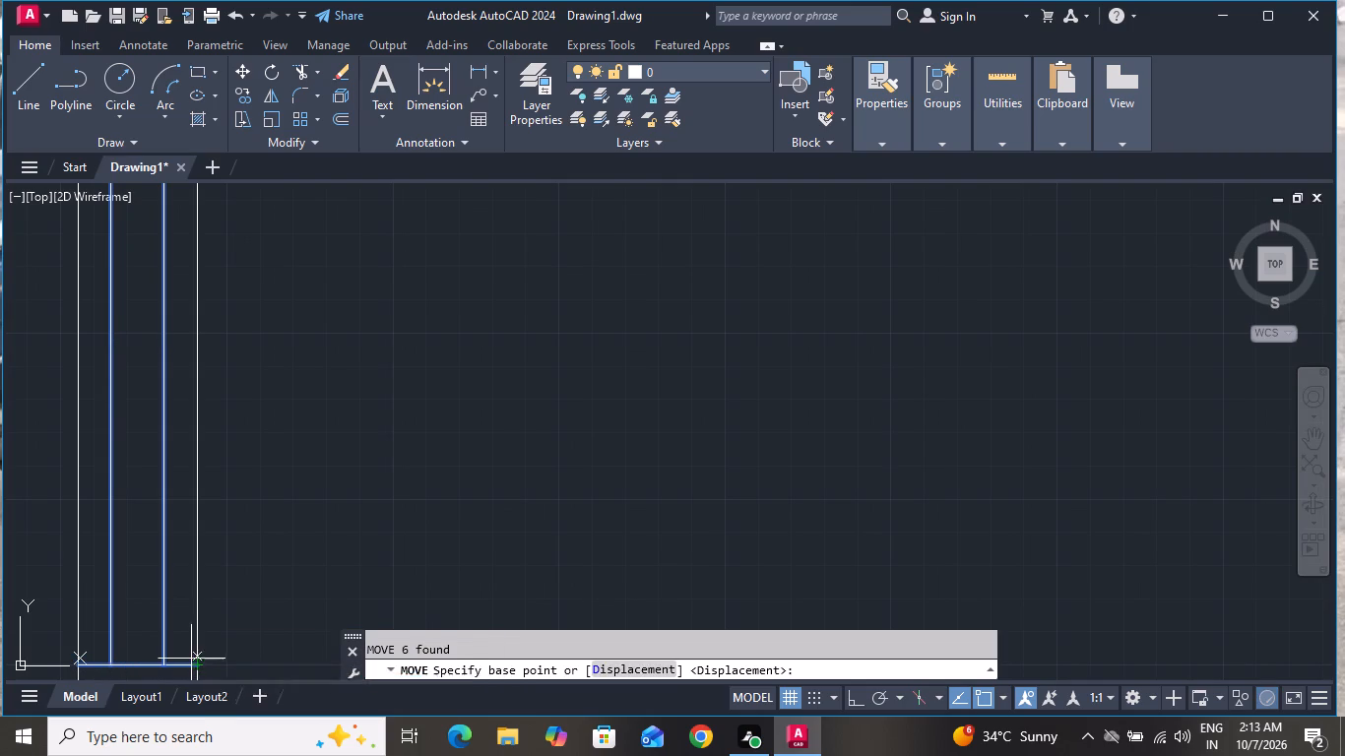
left_click(197, 663)
scroll(196, 508, "down", 4)
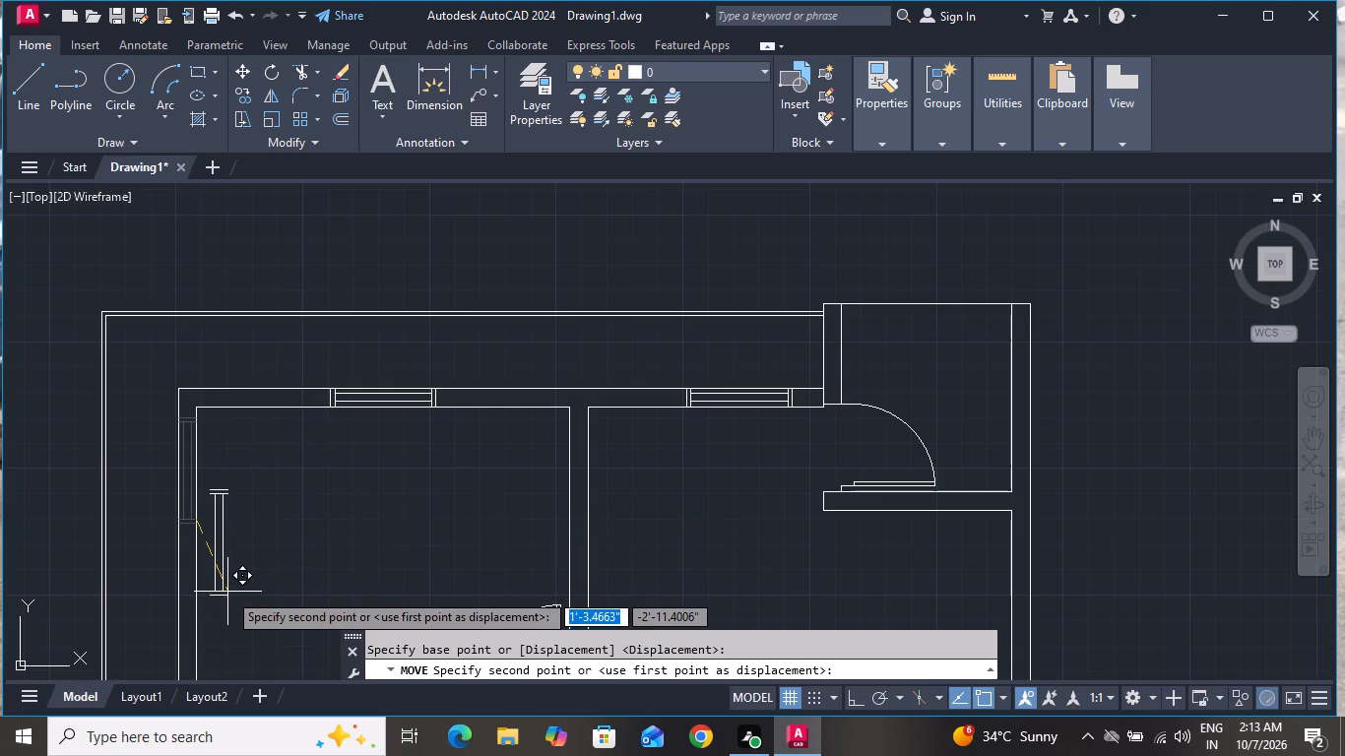
scroll(232, 614, "down", 2)
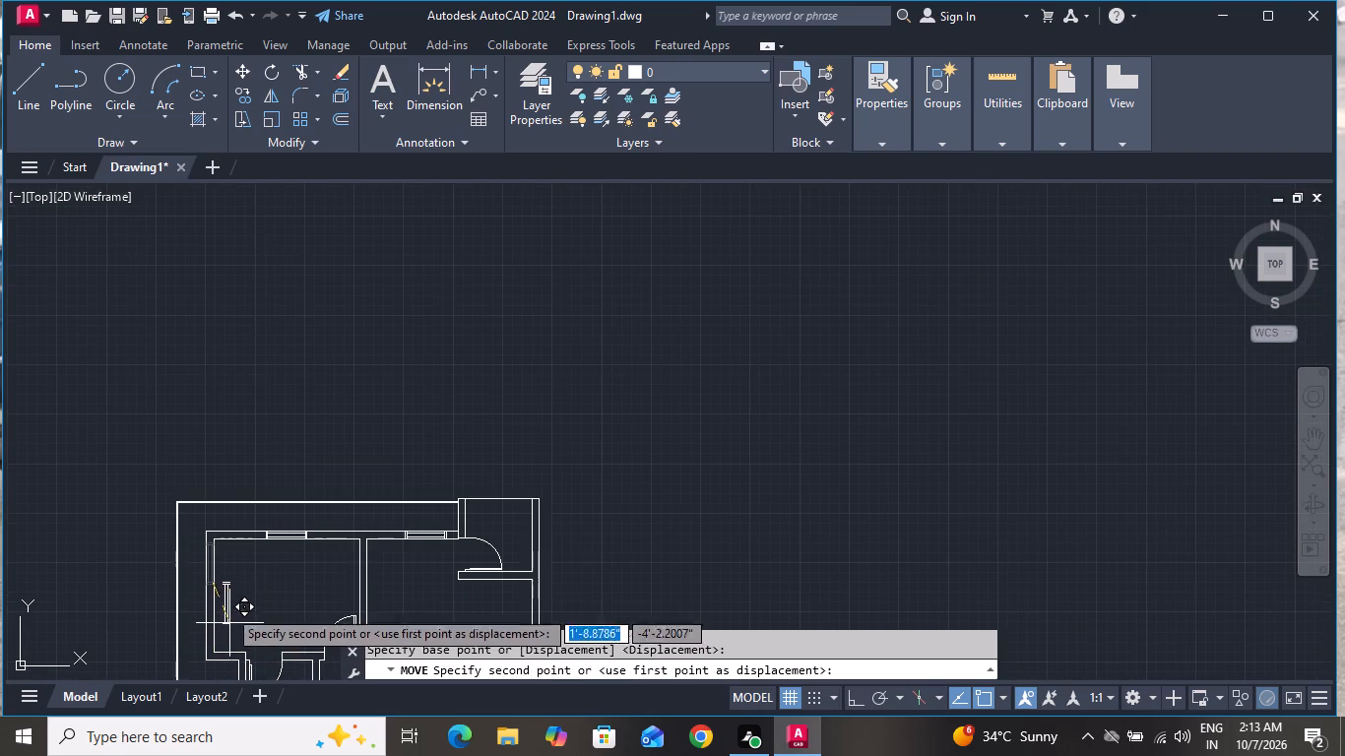
scroll(242, 454, "down", 2)
scroll(216, 519, "up", 4)
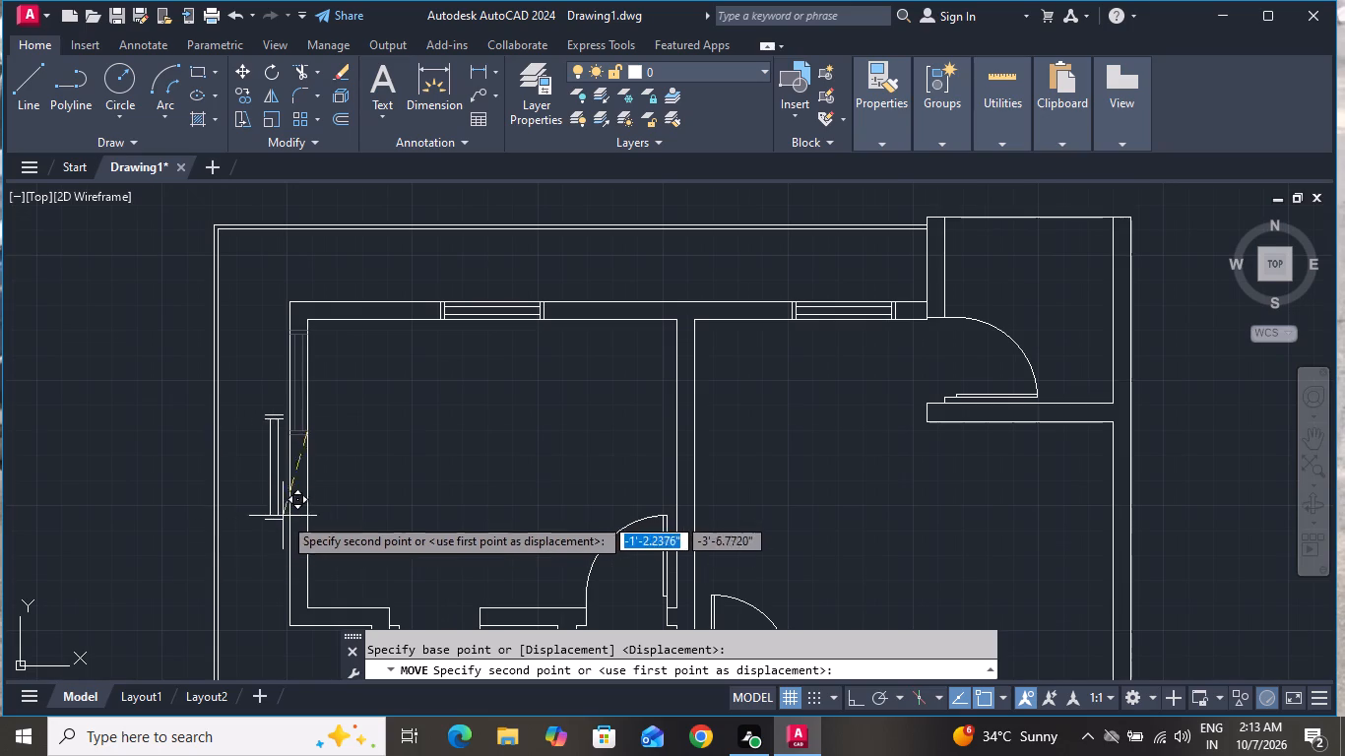
scroll(301, 507, "up", 3)
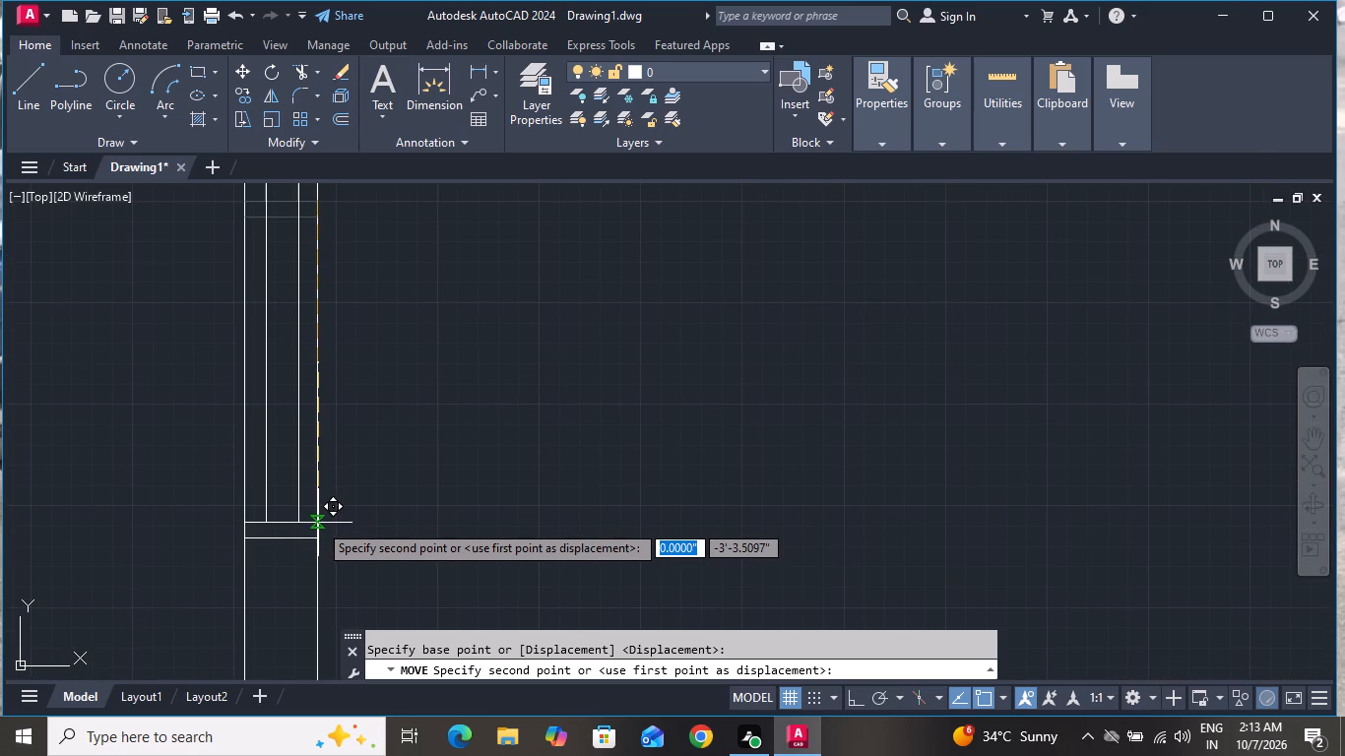
left_click(318, 523)
scroll(432, 541, "down", 5)
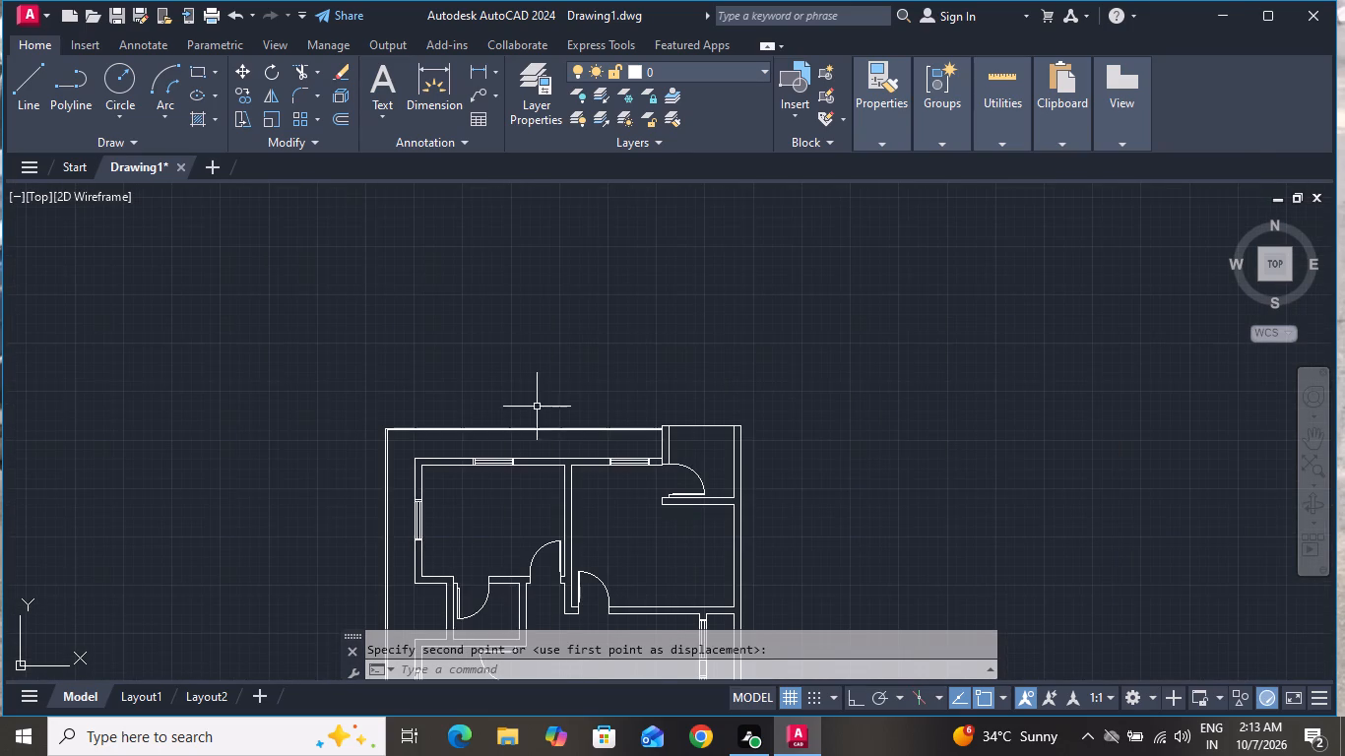
scroll(538, 404, "down", 1)
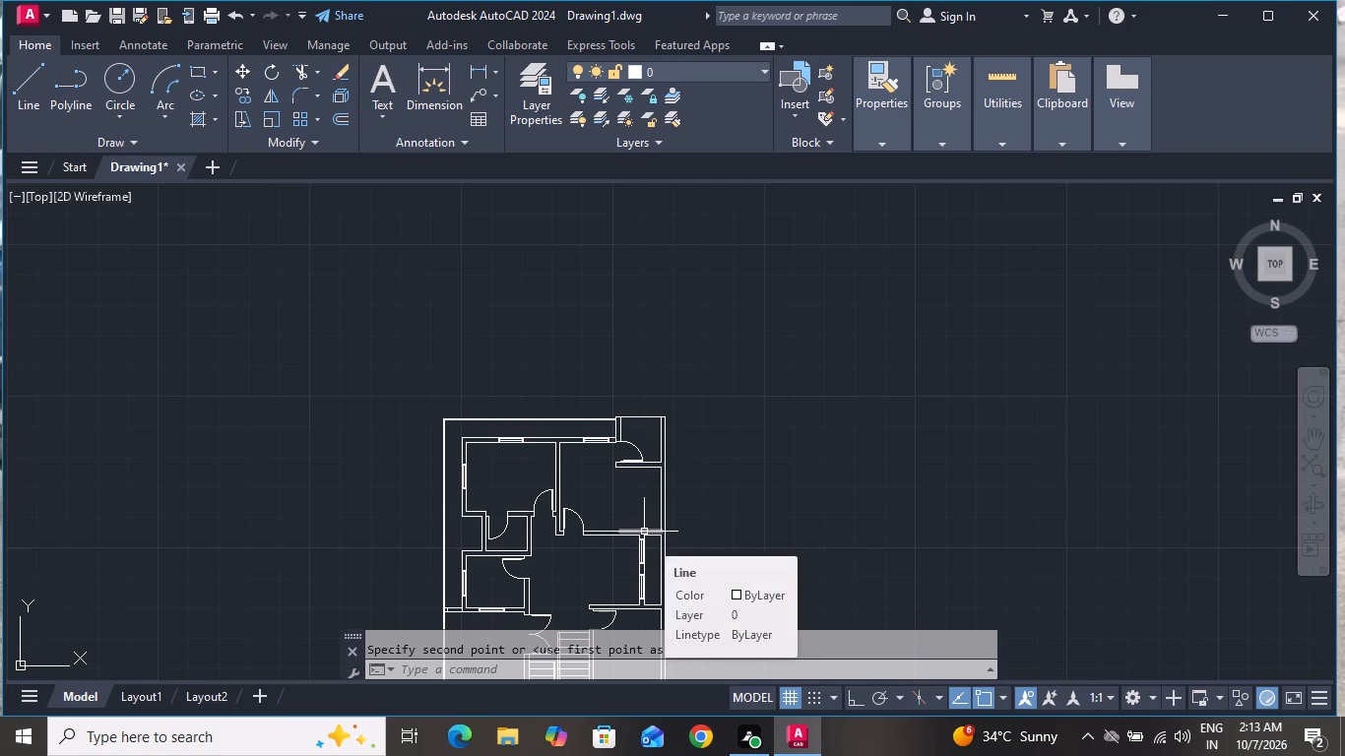
scroll(702, 391, "down", 1)
scroll(655, 509, "up", 2)
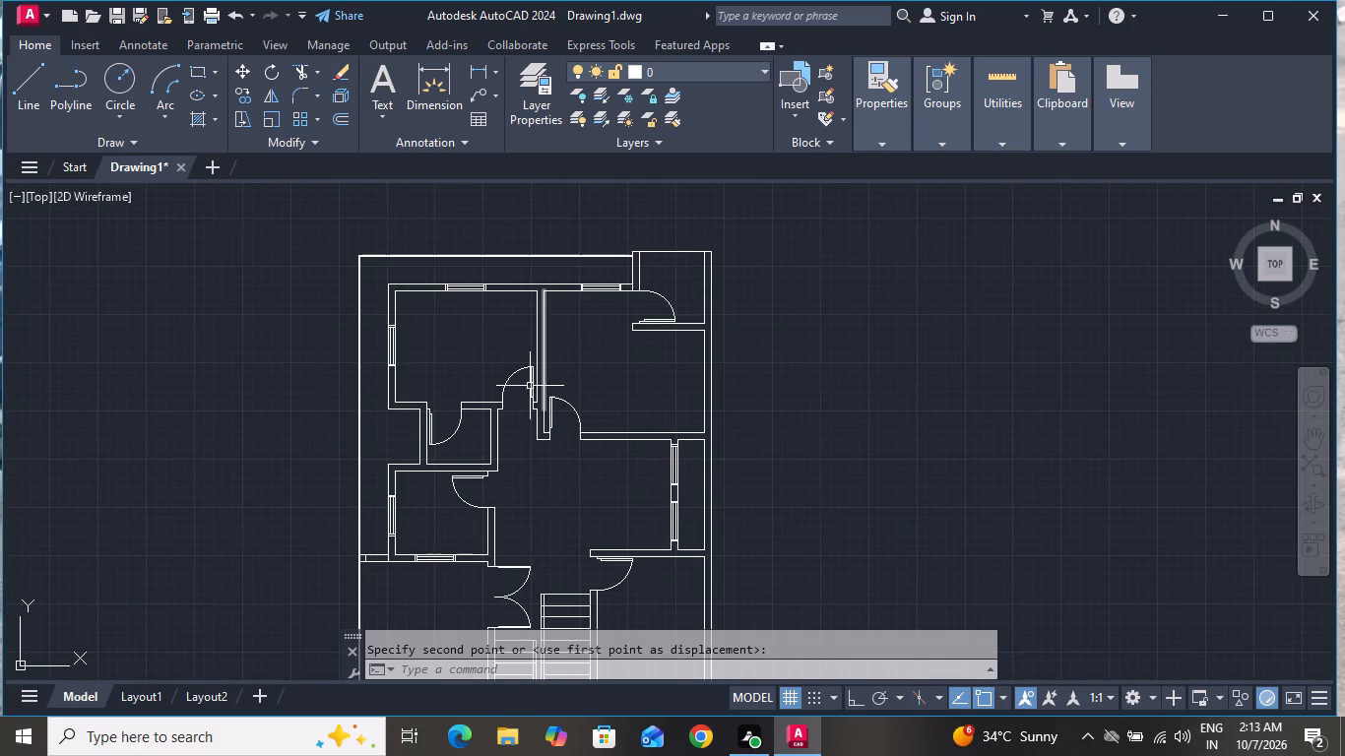
Draw a line straight across the left wall of the small middle-left room, starting at the midpoint of the wall's inner line.
left_click(22, 68)
scroll(434, 439, "up", 3)
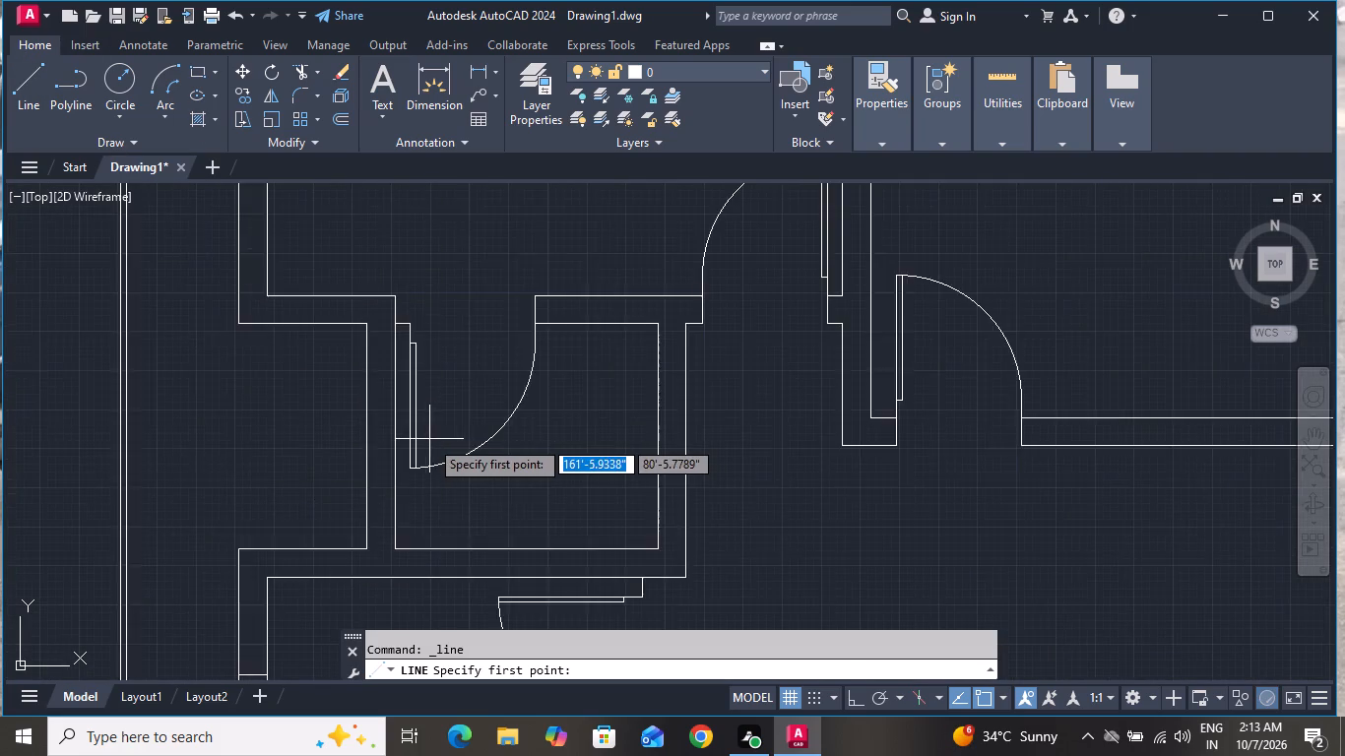
scroll(419, 435, "up", 1)
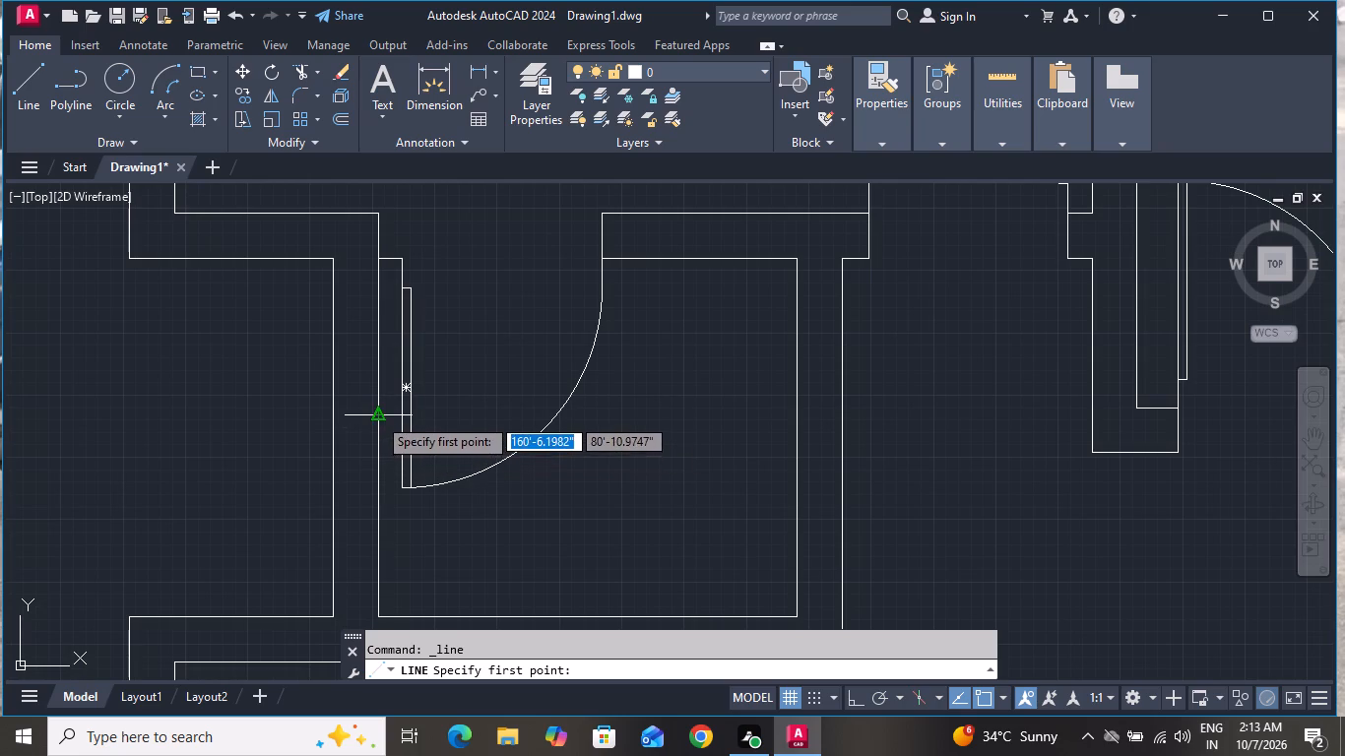
left_click(377, 416)
left_click(330, 421)
right_click(330, 421)
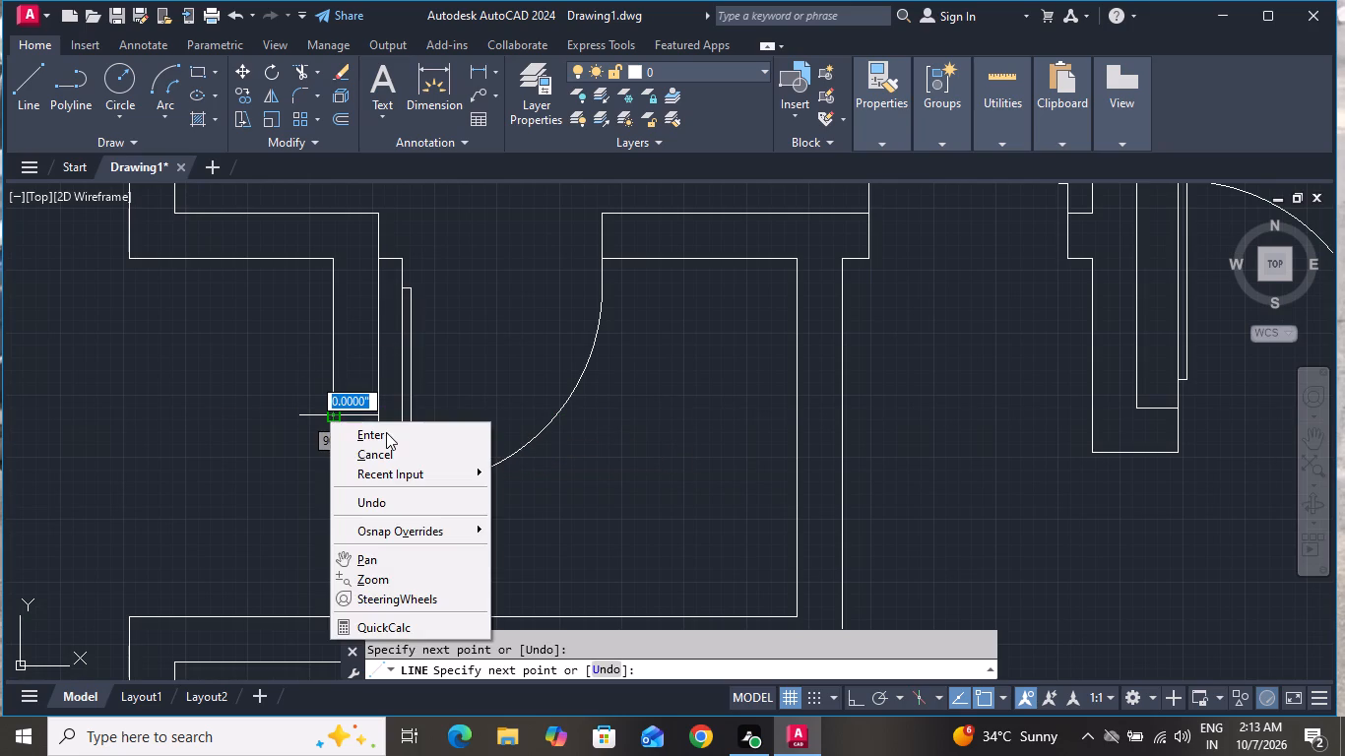
left_click(388, 456)
Offset the line across the small room's left wall by 1' upward and 1' downward.
type("o")
key("space")
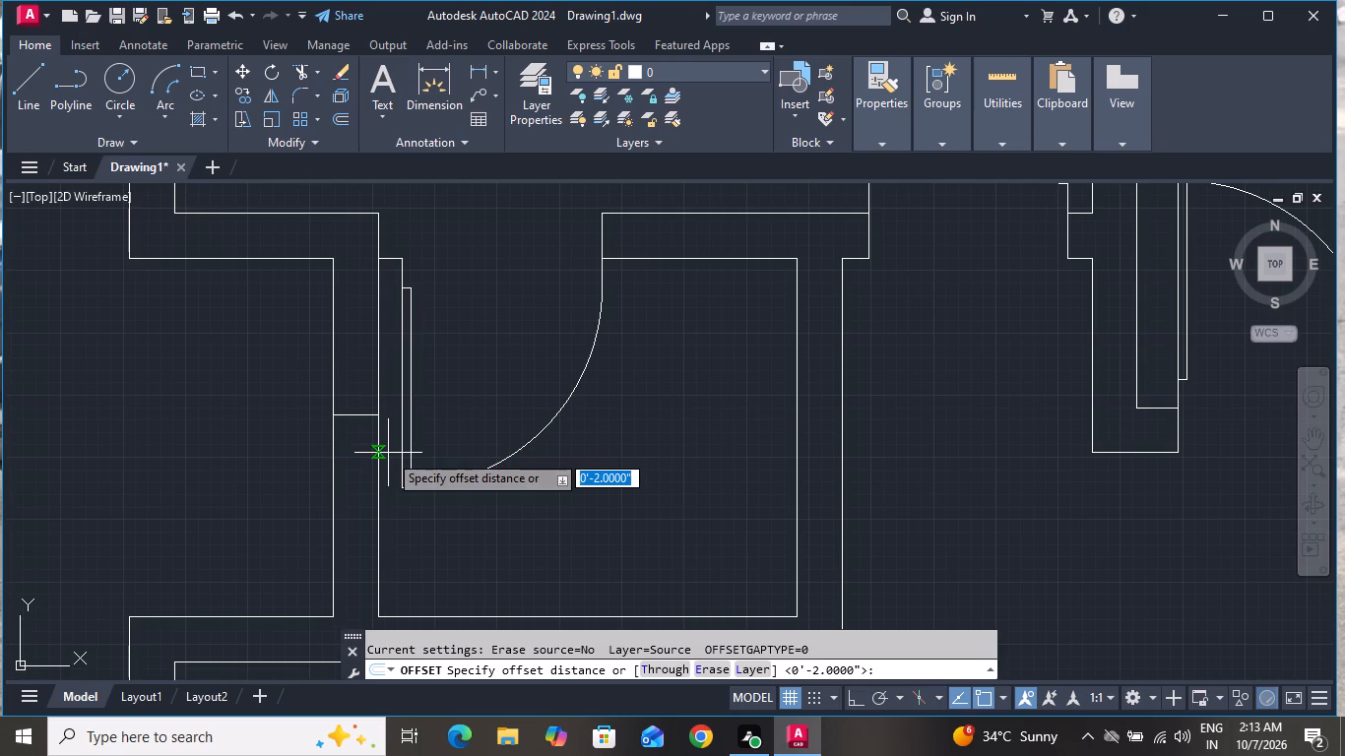
type("t")
key("space")
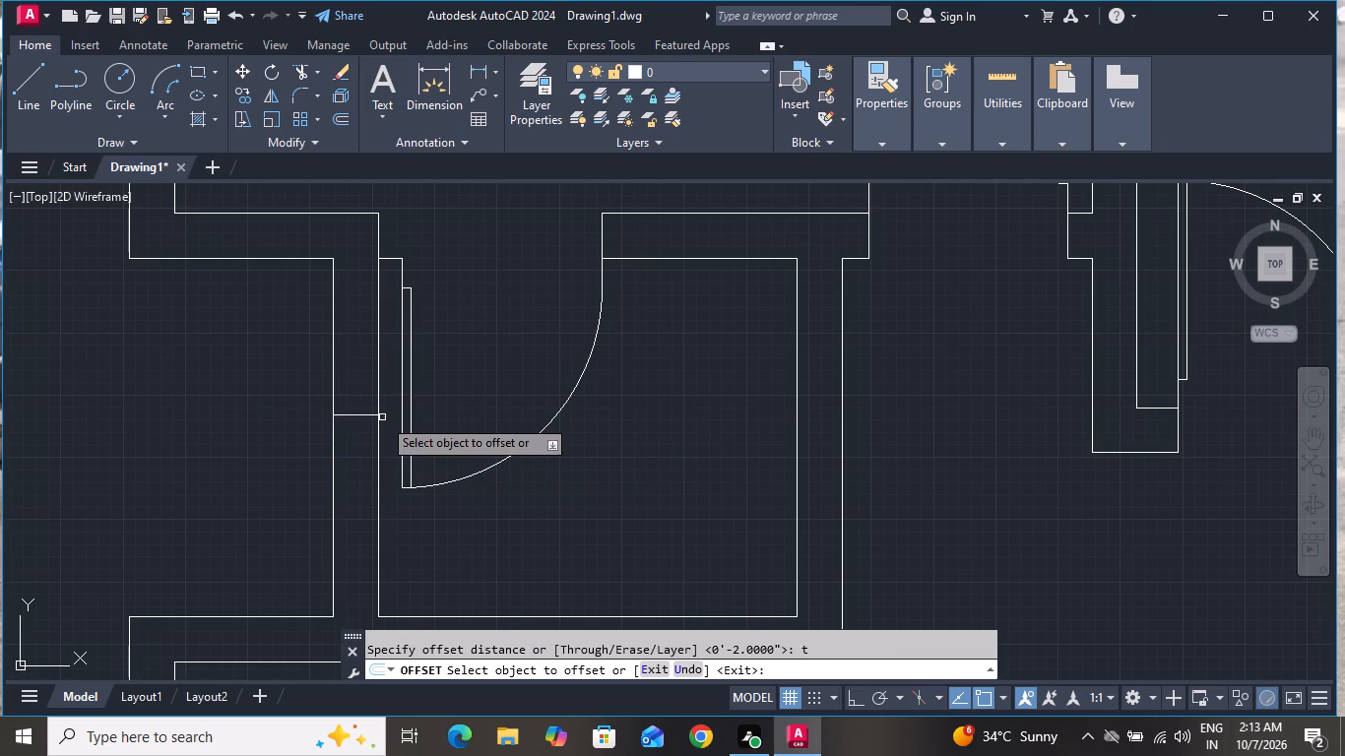
left_click(346, 416)
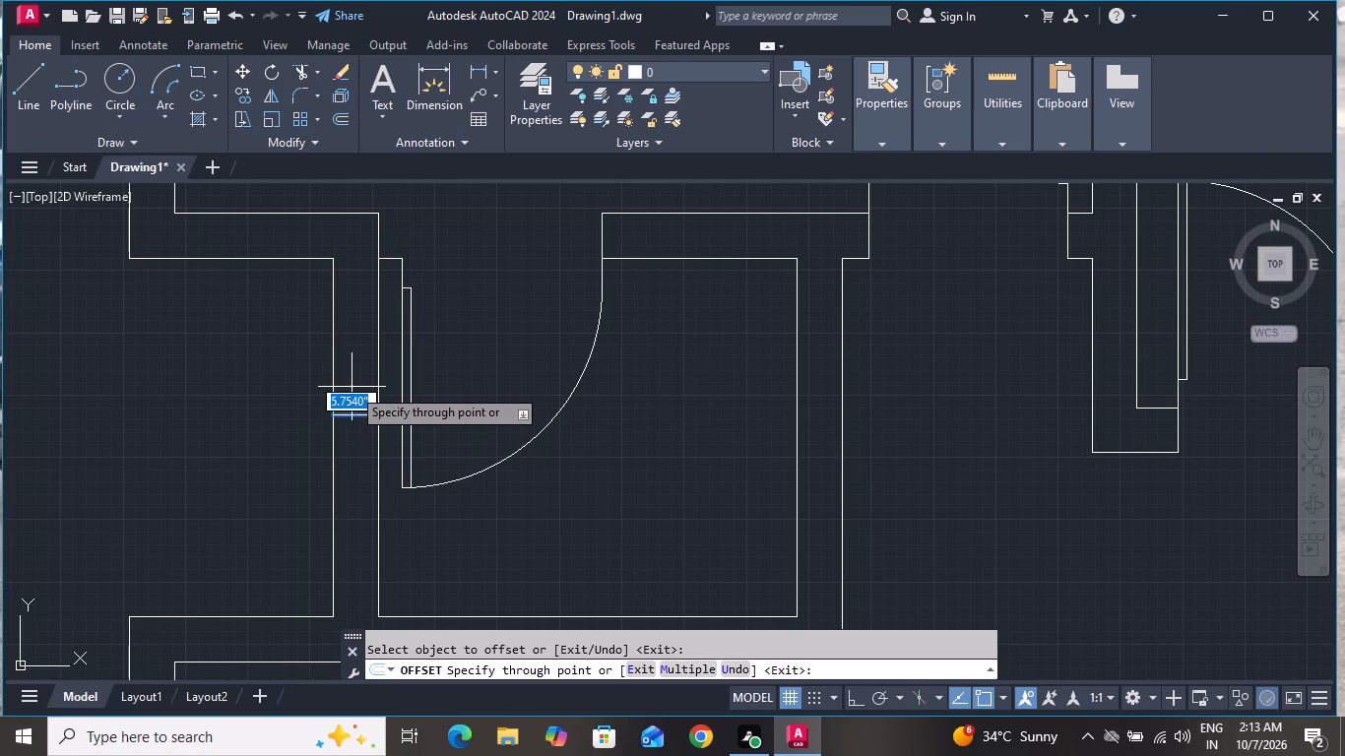
type("1'")
key("Return")
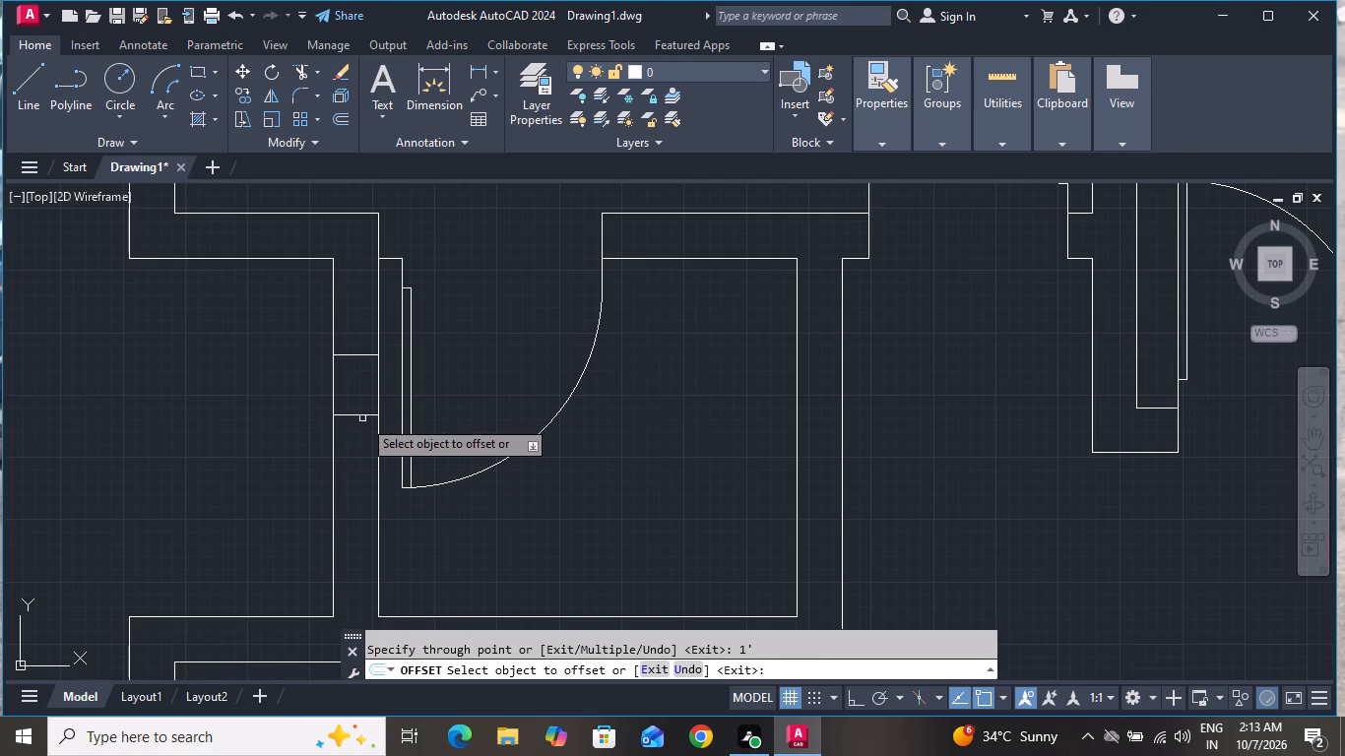
left_click(364, 412)
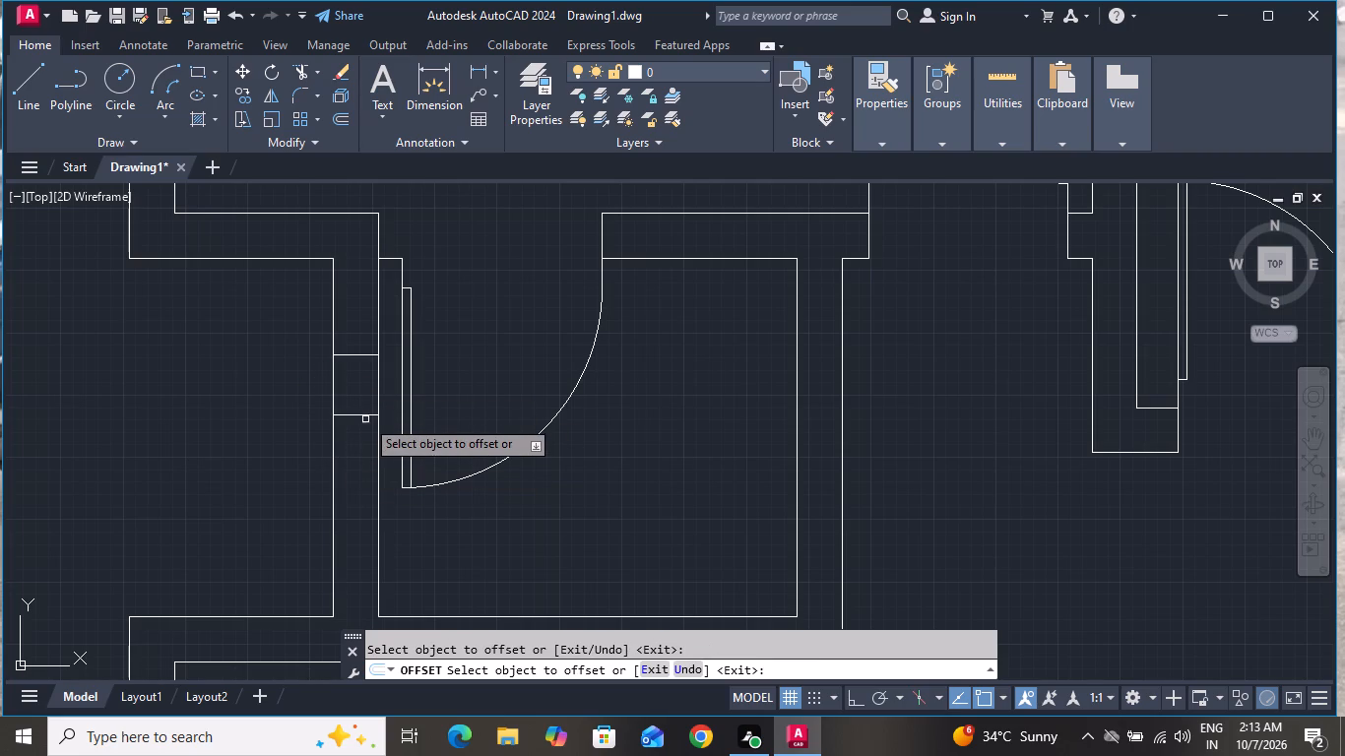
left_click(366, 414)
type("1'")
key("Return")
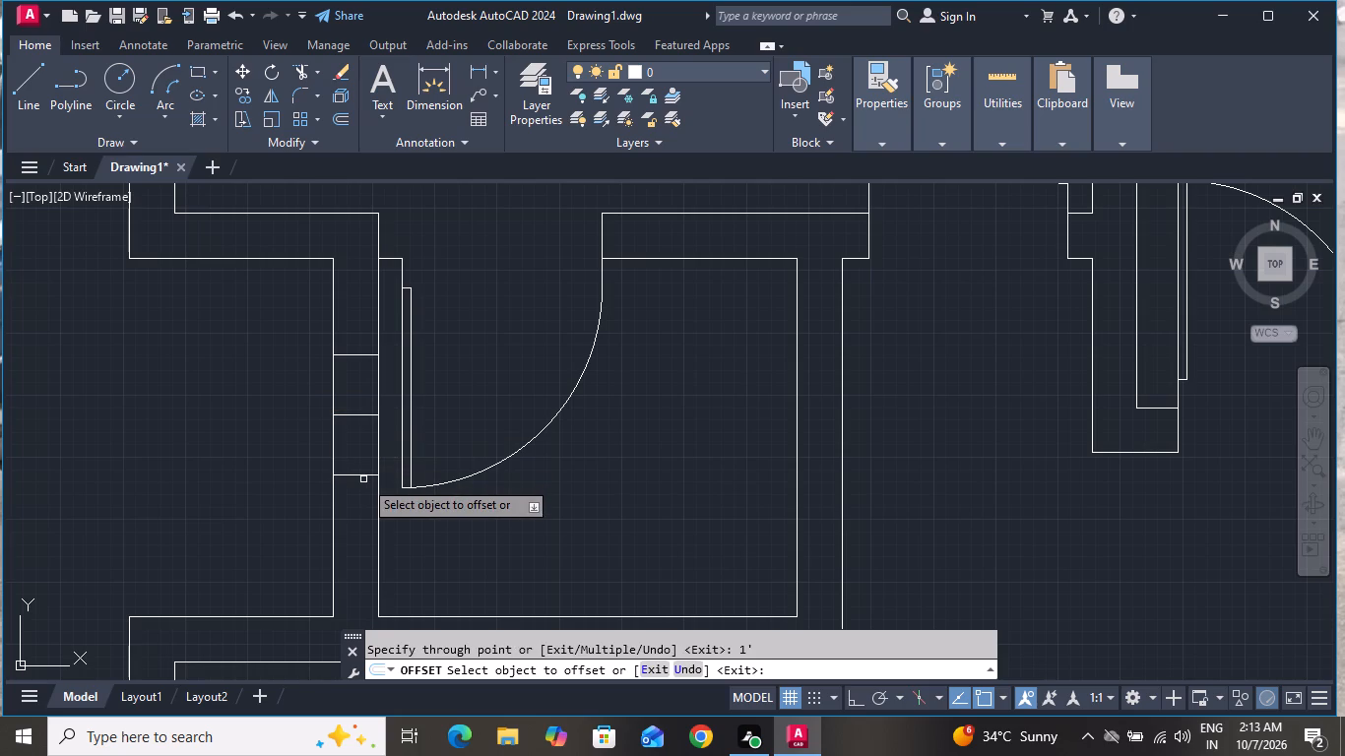
Offset the lower and upper cross lines 2" outward to form the window's end frames.
left_click(358, 477)
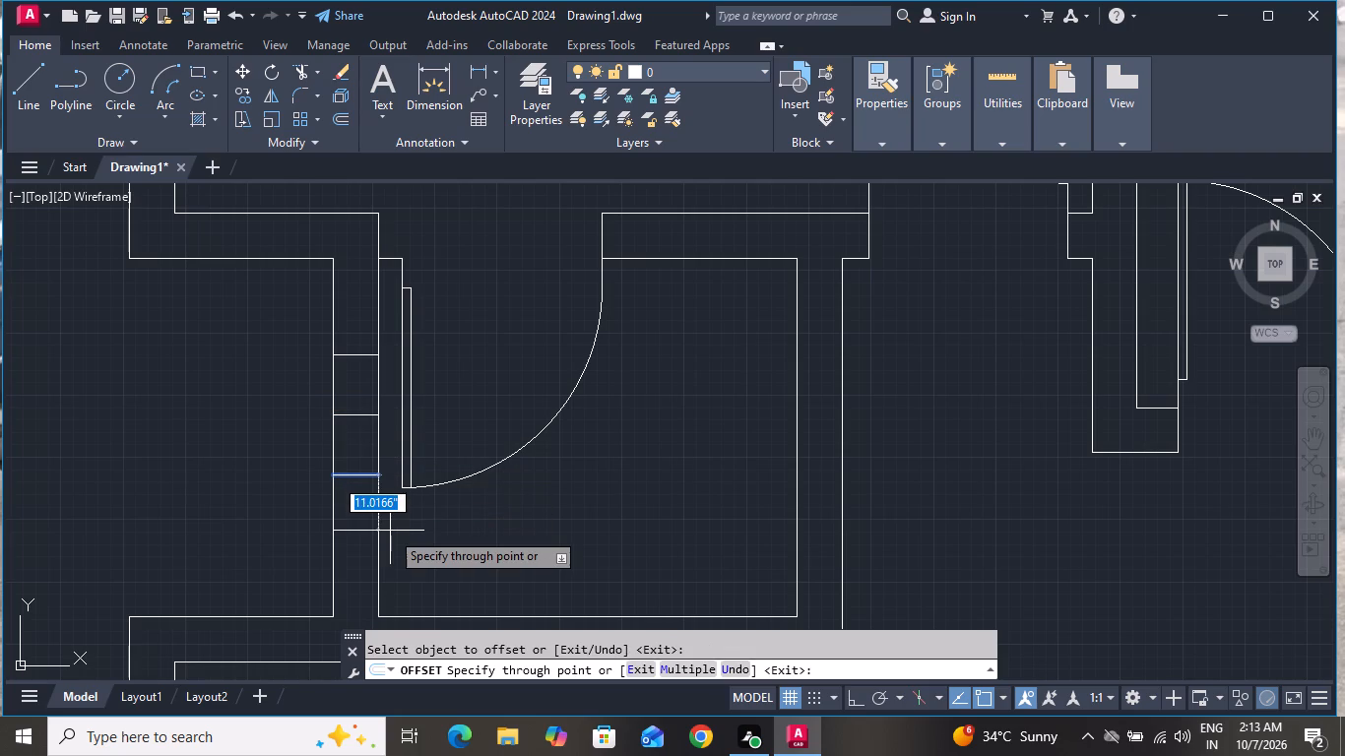
key("2")
key("shift+quotedbl")
key("Return")
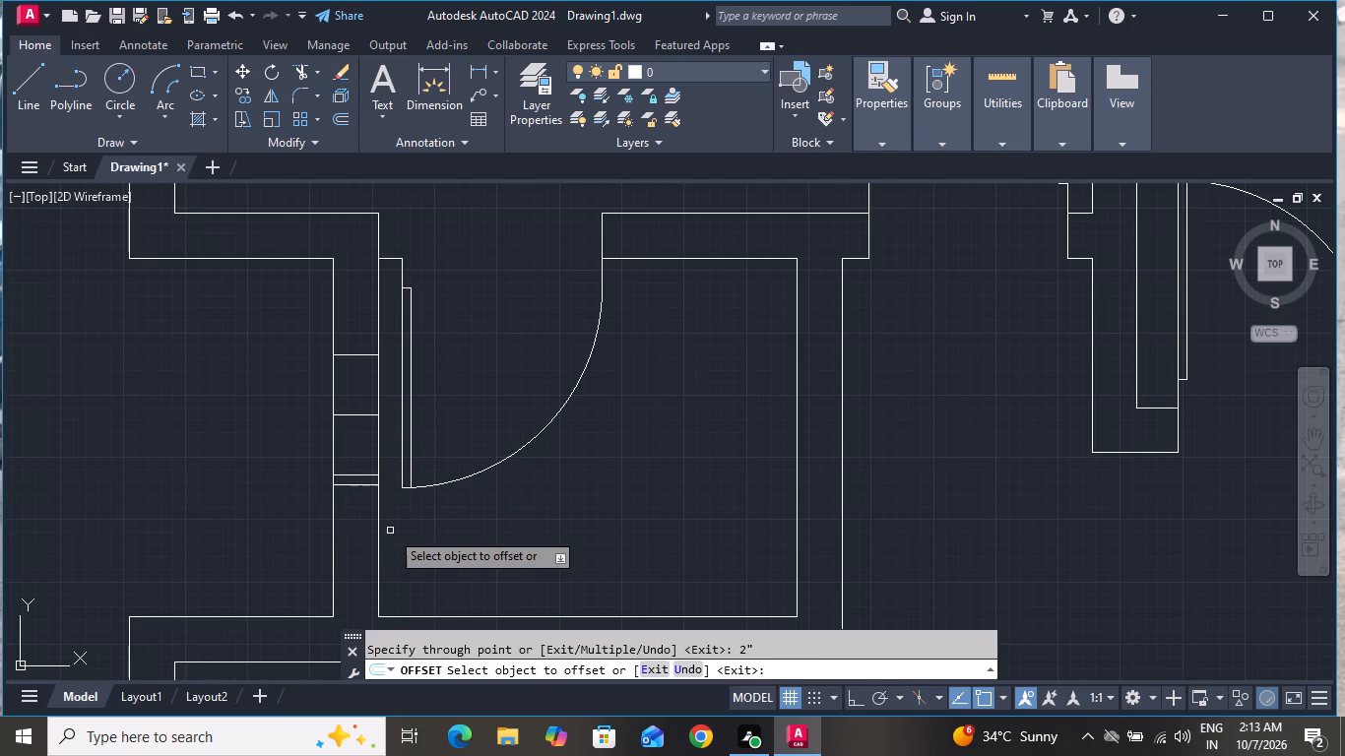
left_click(358, 354)
key("2")
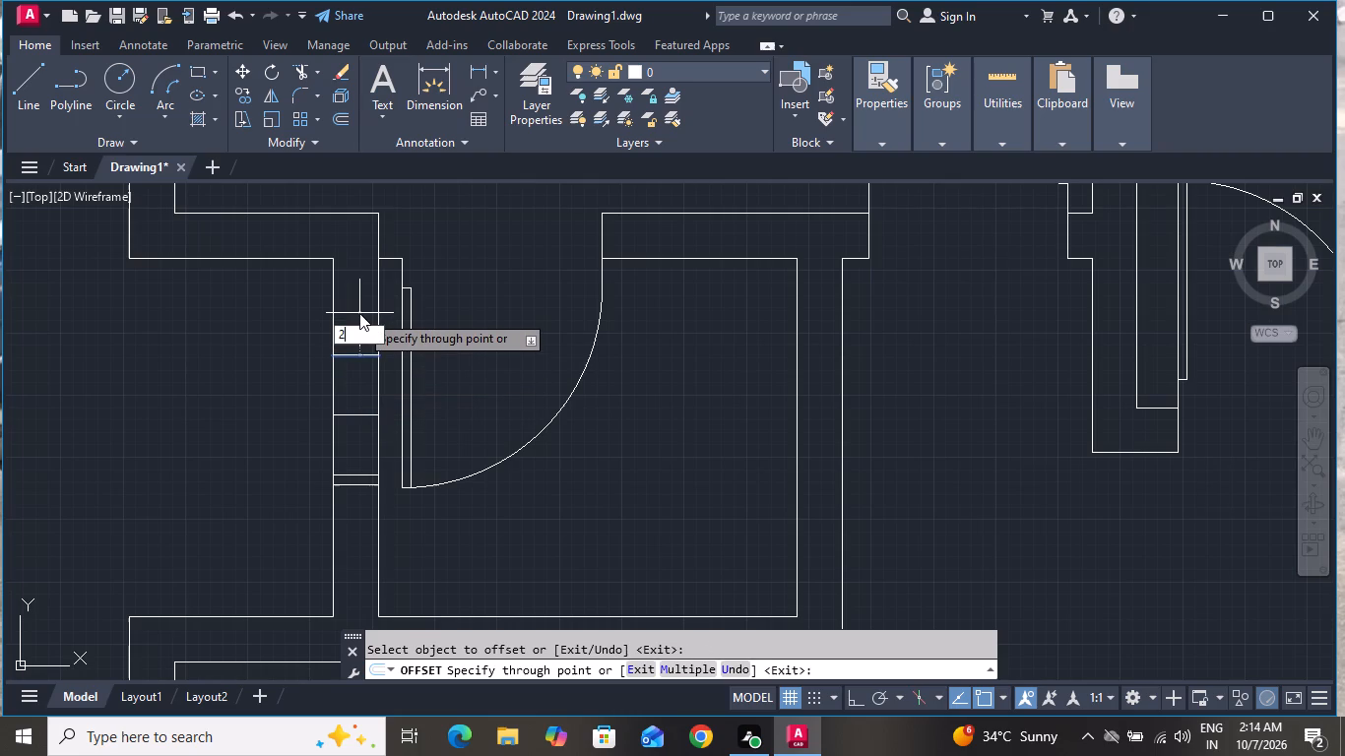
key("shift+quotedbl")
key("Return")
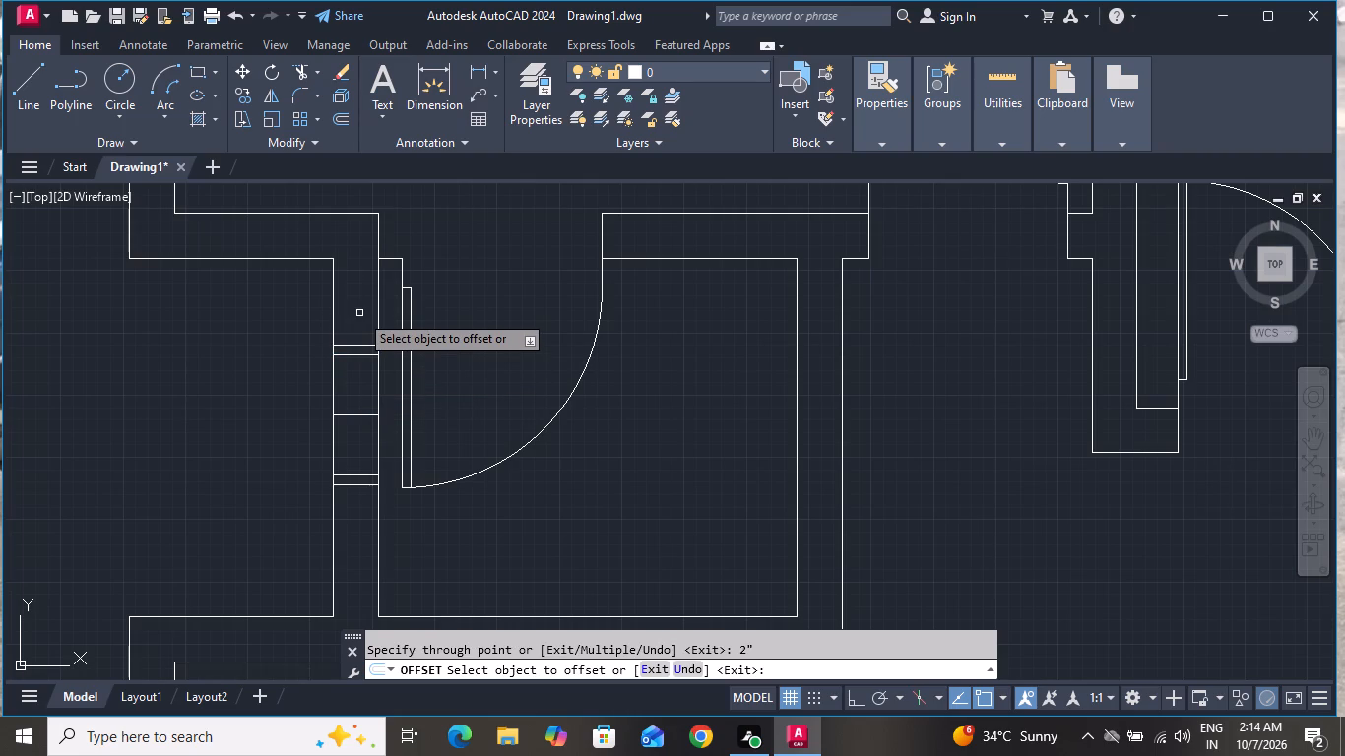
right_click(359, 313)
left_click(422, 339)
Draw a vertical centre line between the midpoints of the window's two inner frame lines.
left_click(20, 71)
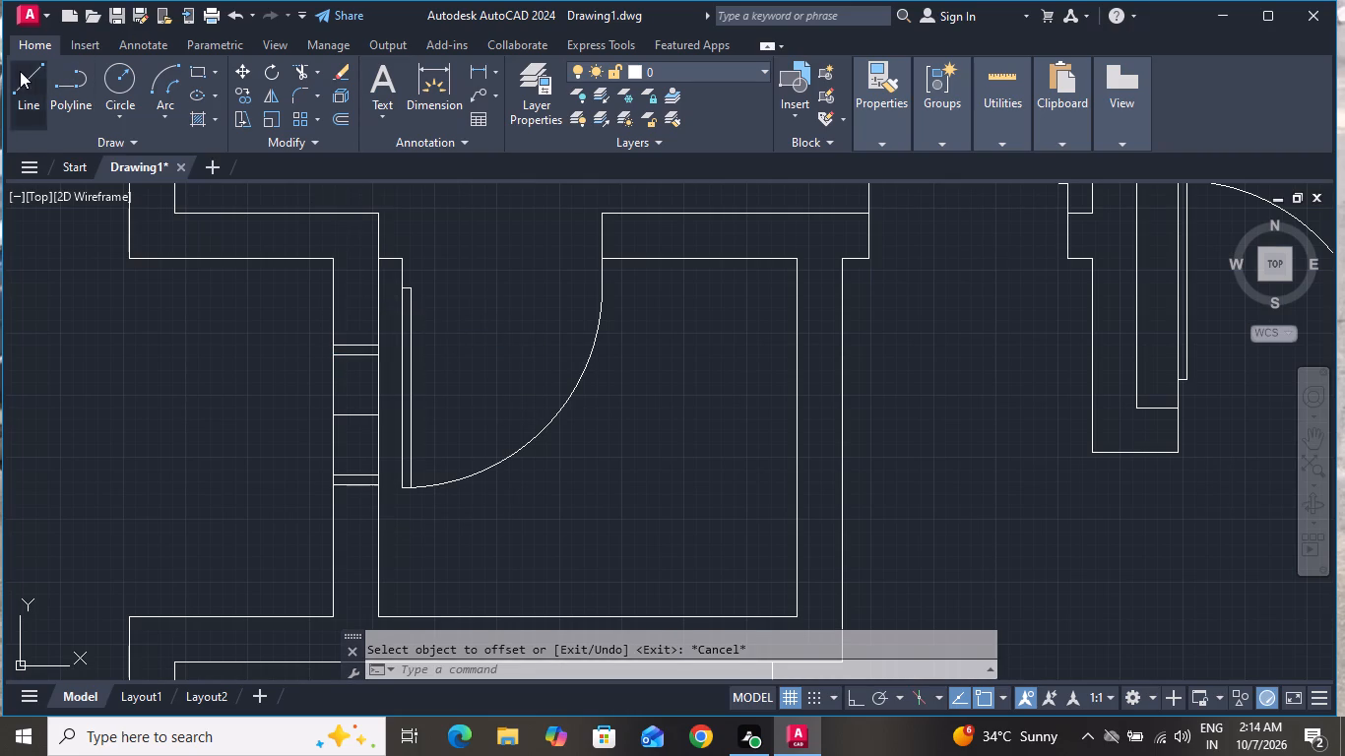
left_click(360, 356)
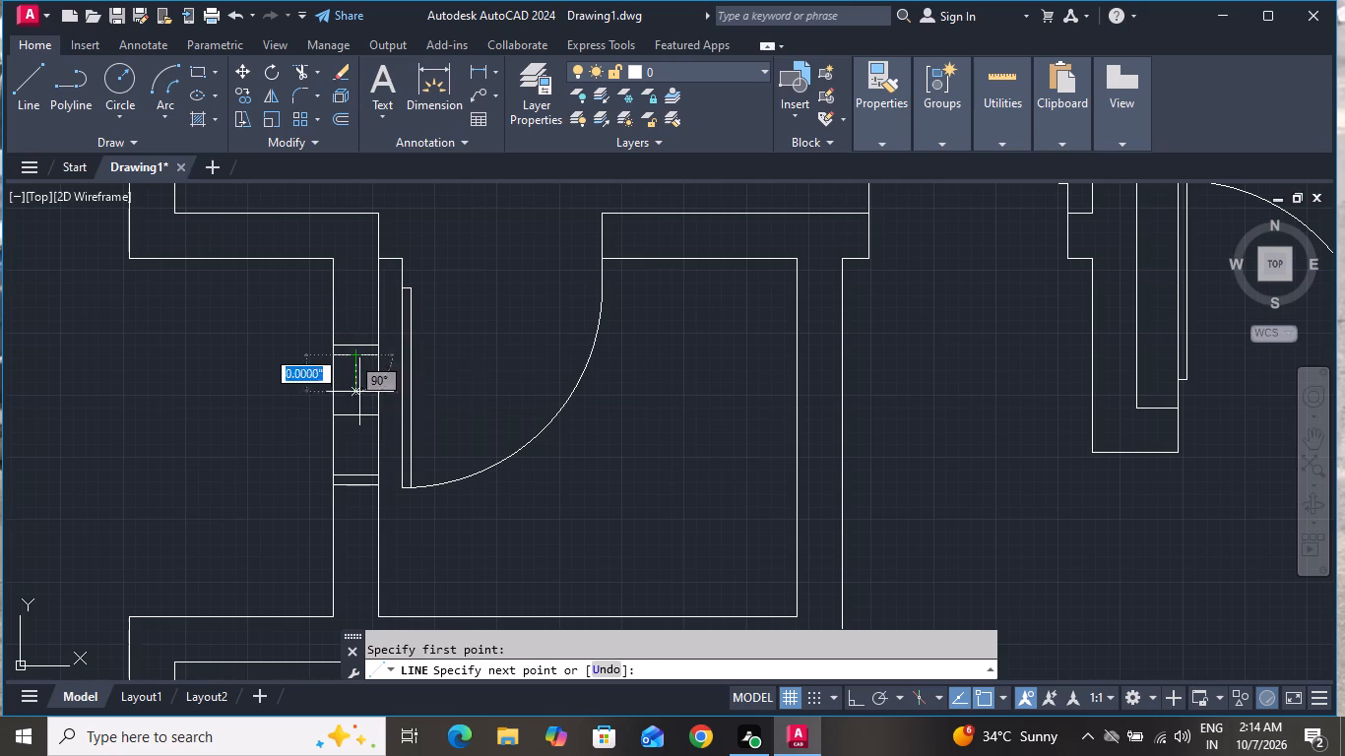
left_click(352, 470)
right_click(352, 470)
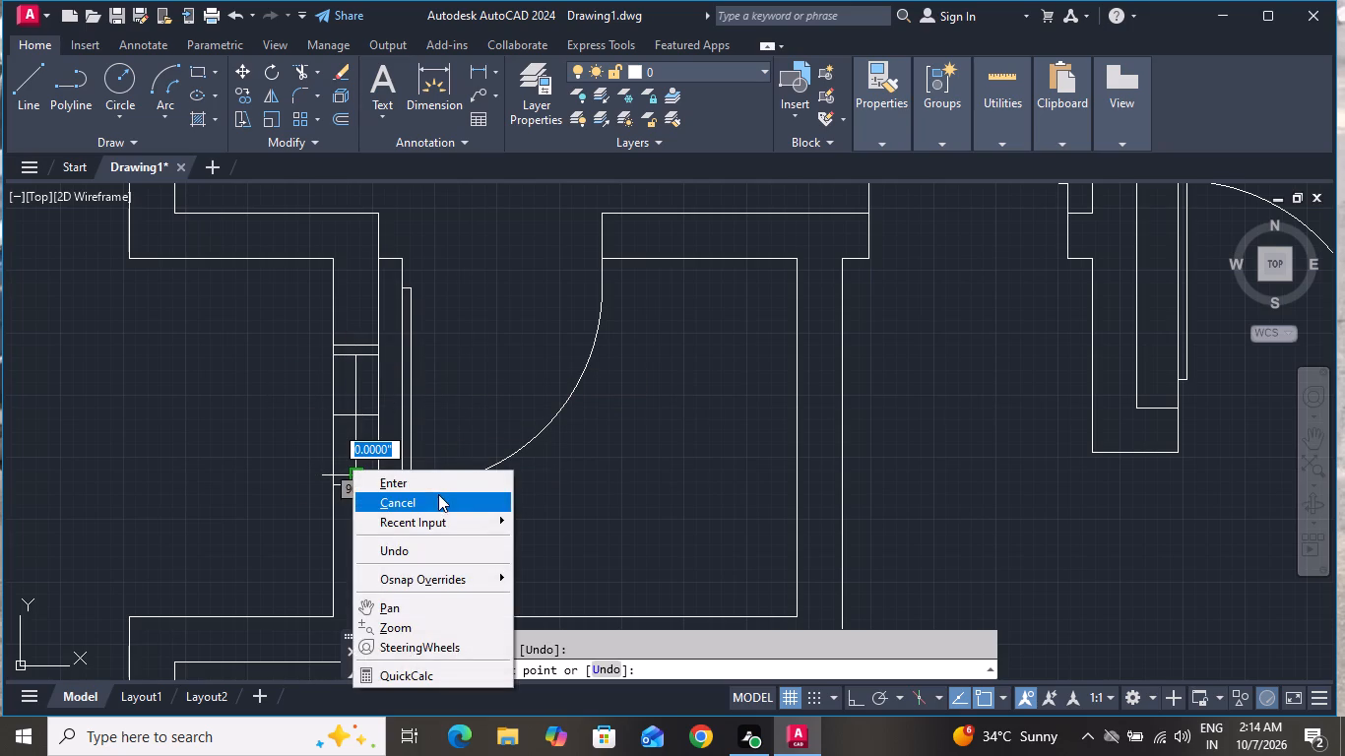
left_click(437, 497)
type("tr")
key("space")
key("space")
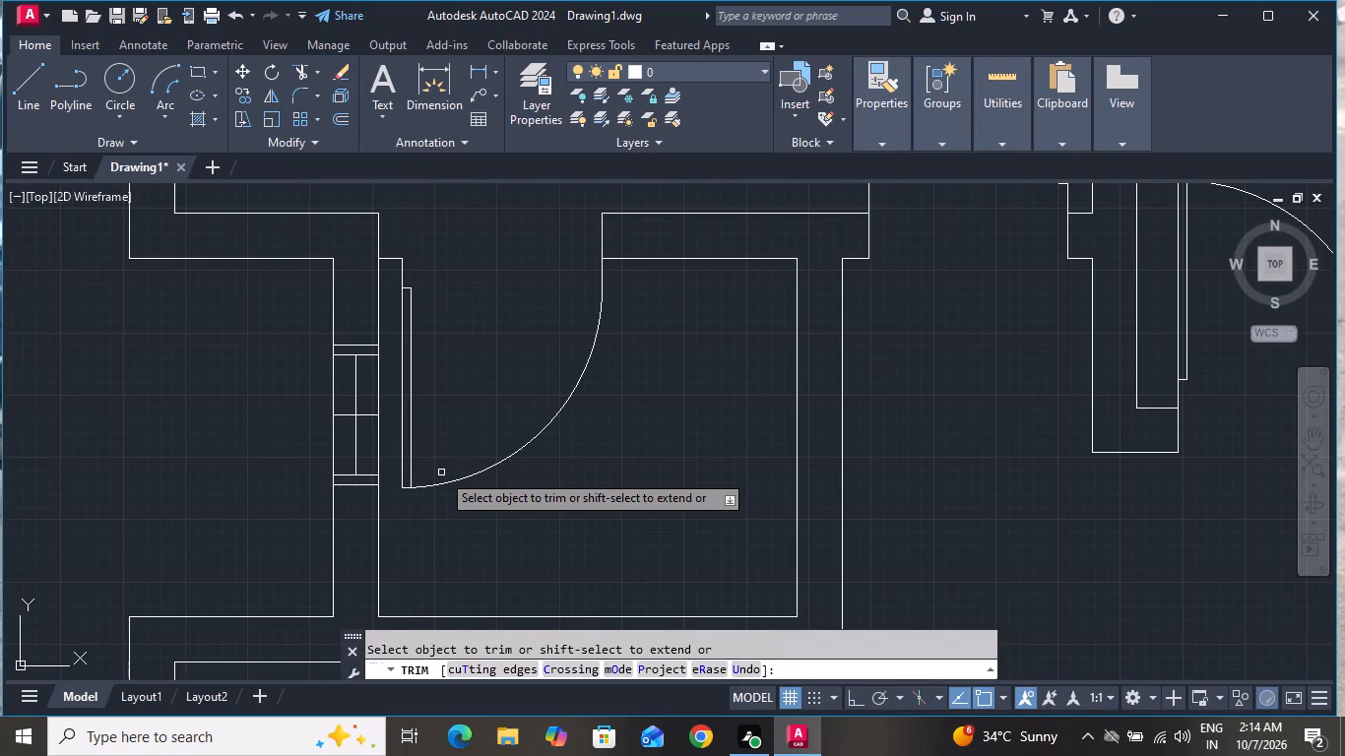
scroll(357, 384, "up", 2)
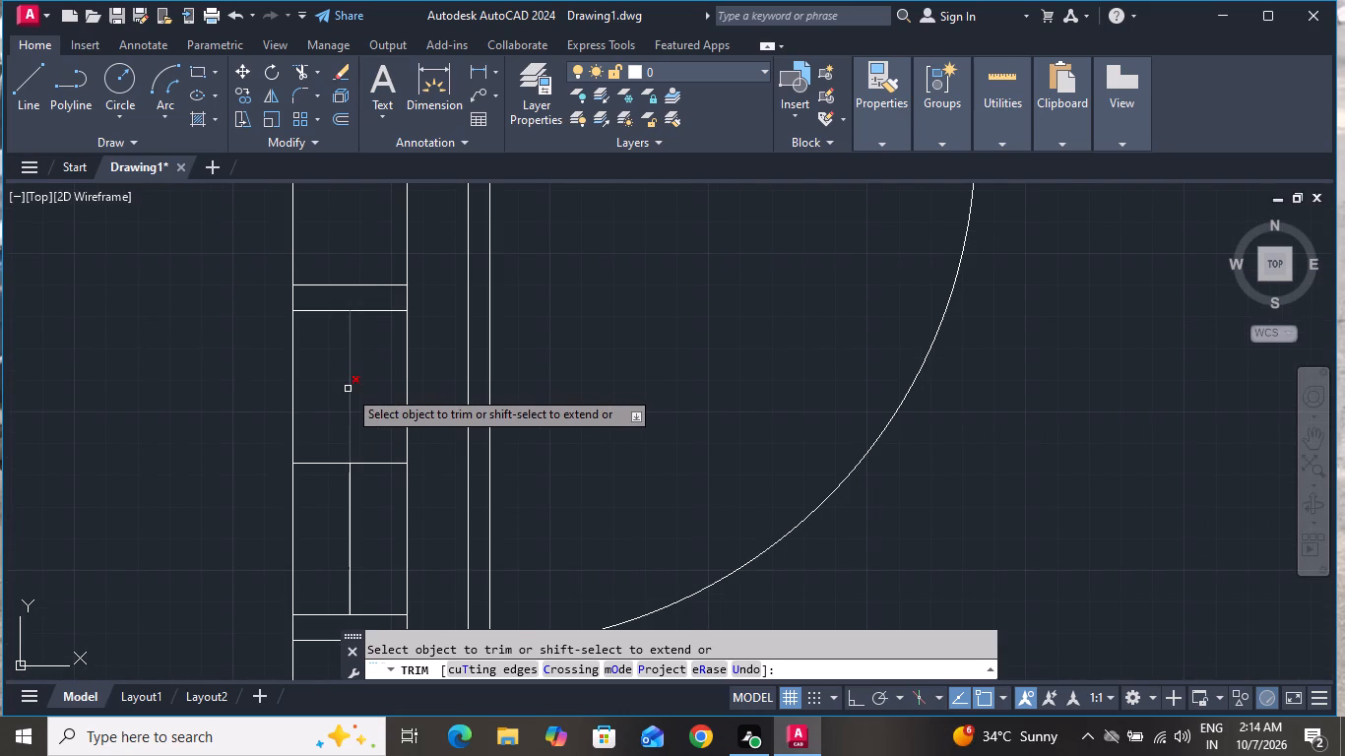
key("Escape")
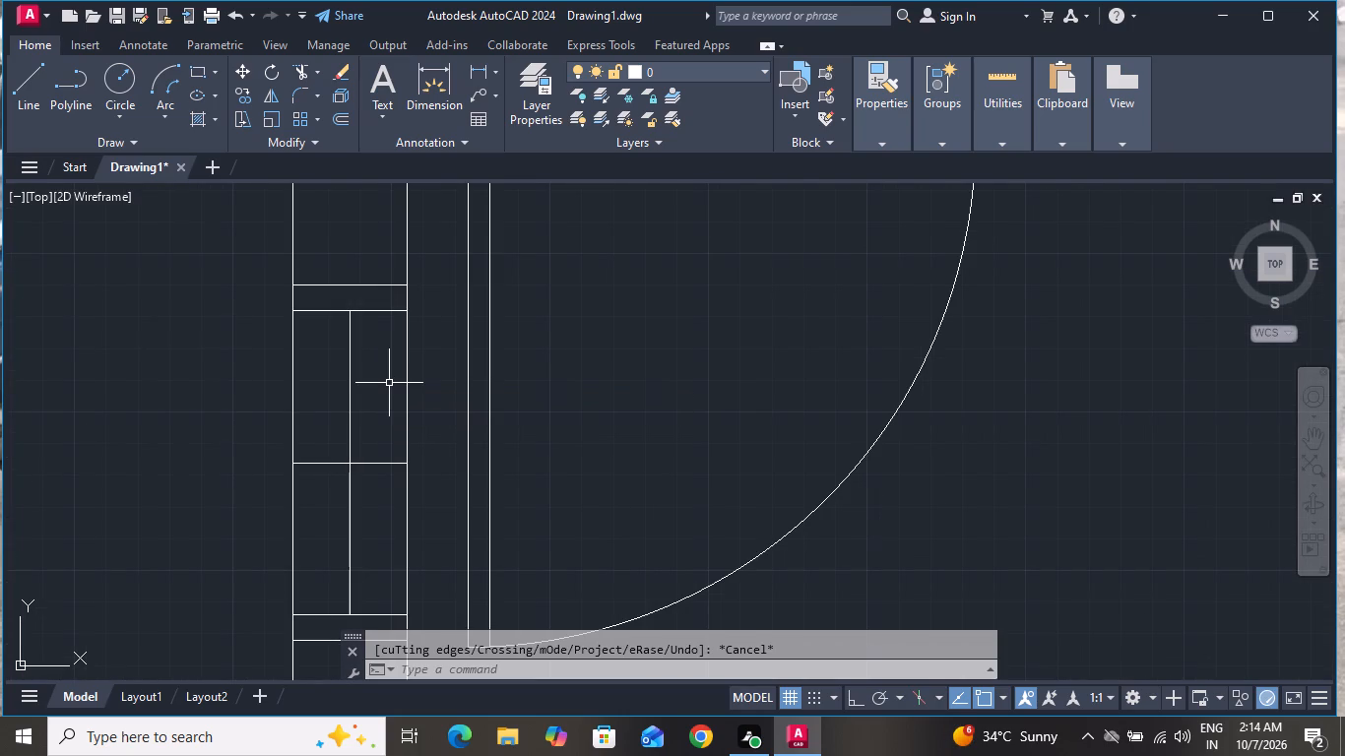
Offset the window's vertical centre line 1" to each side to form the glass lines.
type("o")
key("space")
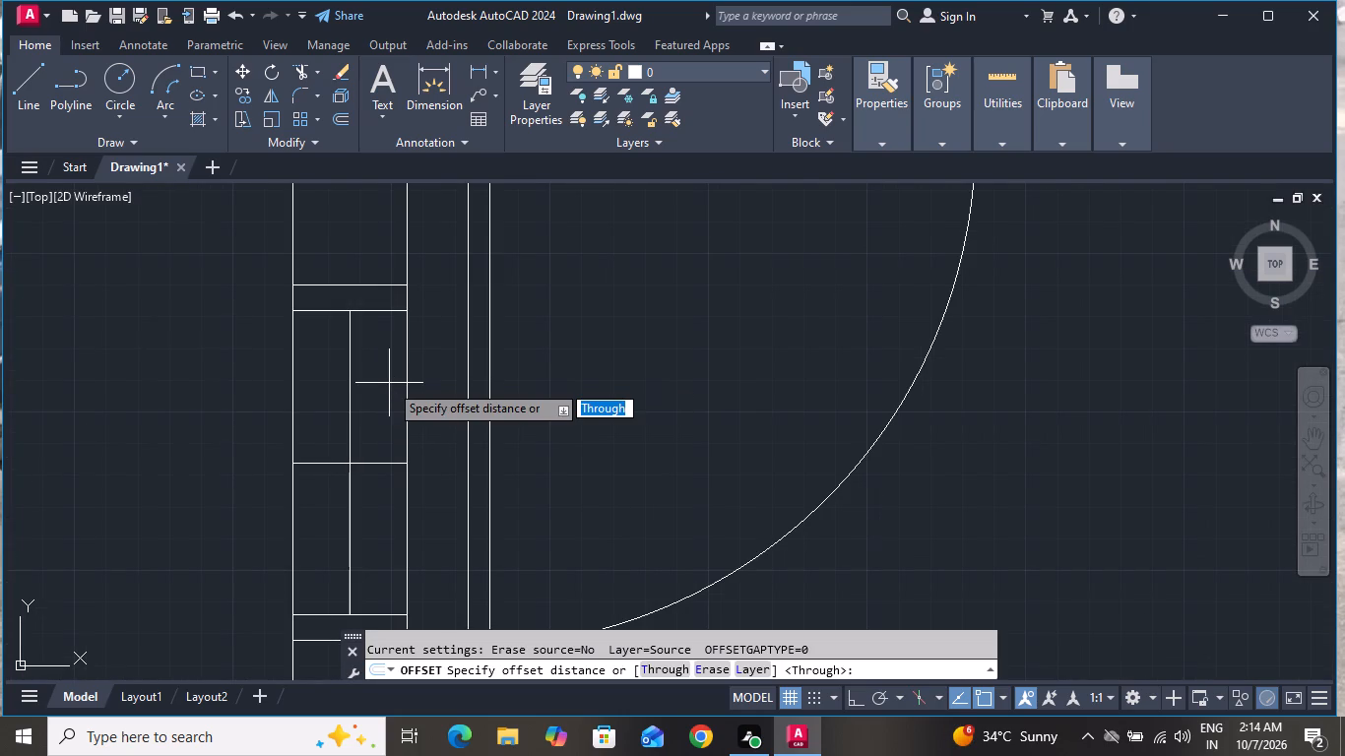
key("1")
key("shift+quotedbl")
key("Return")
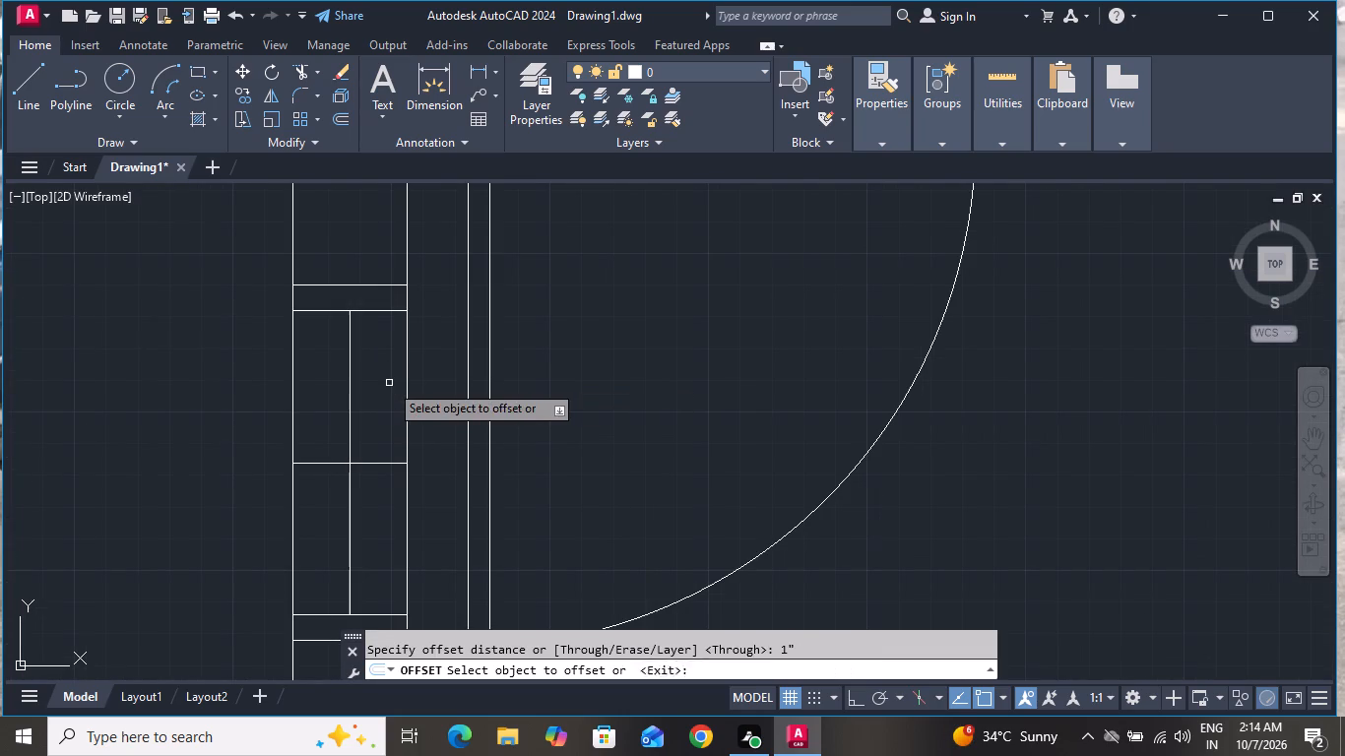
left_click(350, 403)
left_click(326, 403)
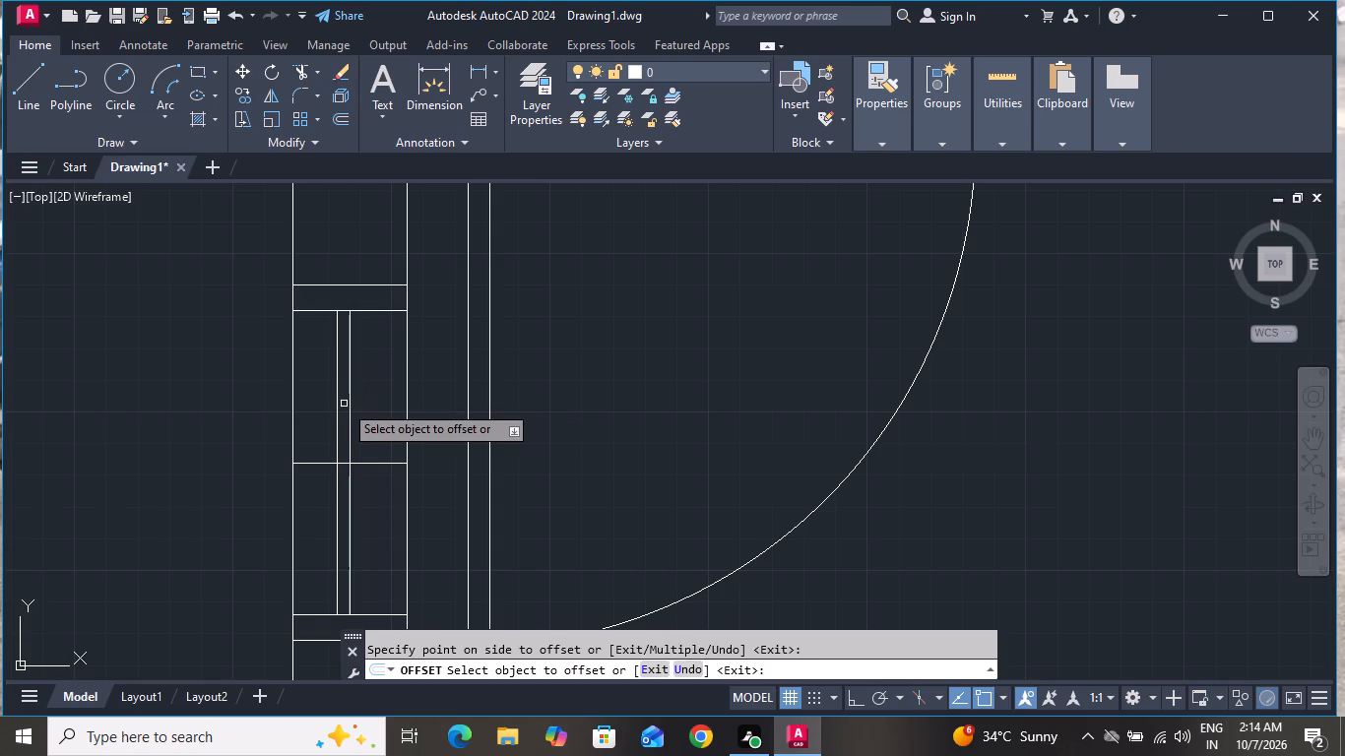
left_click(348, 403)
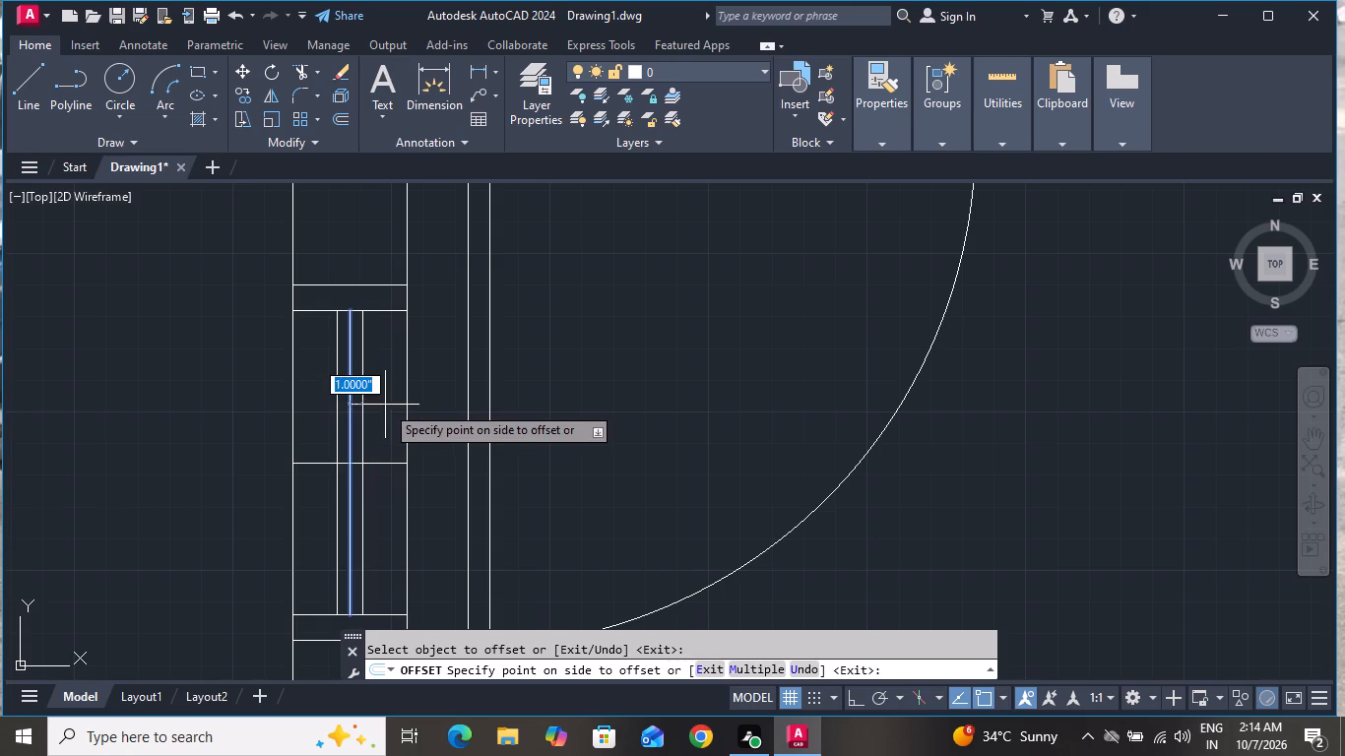
left_click(385, 405)
right_click(385, 405)
left_click(408, 429)
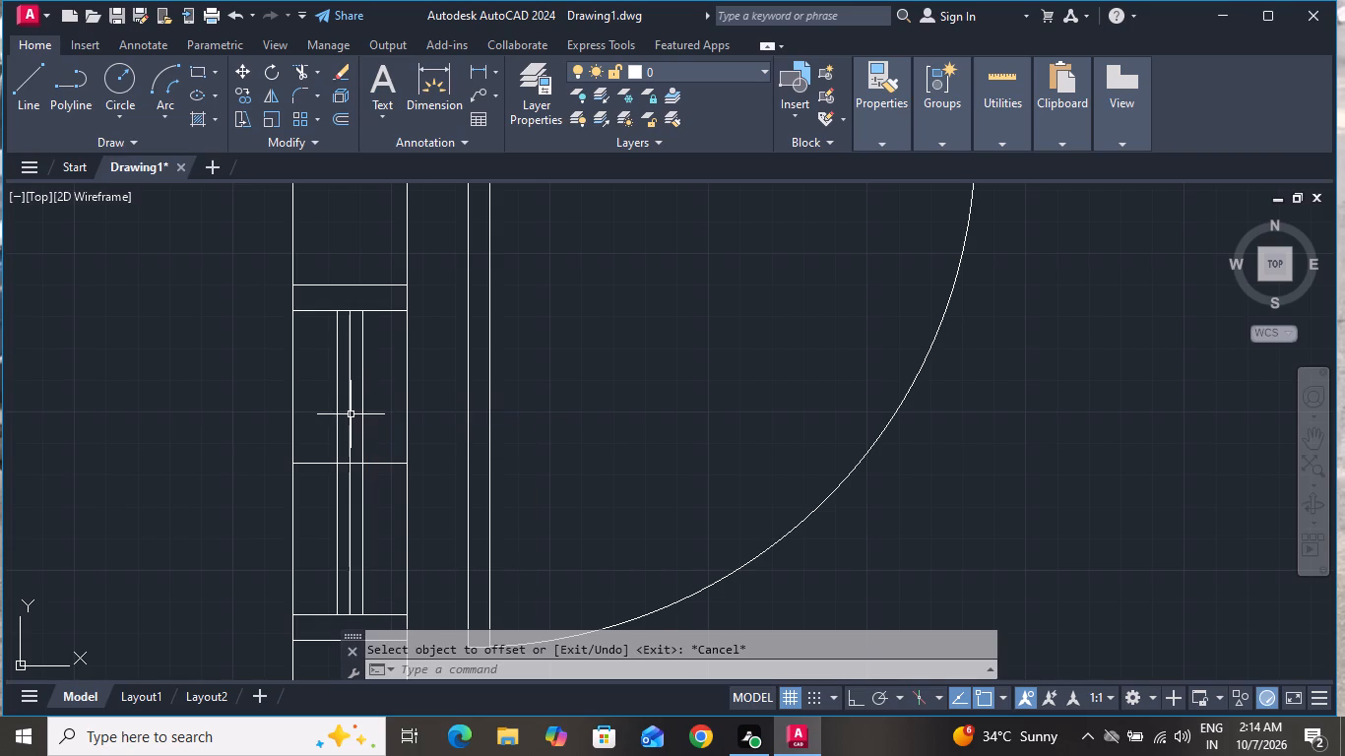
Delete the window's vertical centre line and the middle line across the wall.
left_click(351, 414)
key("Delete")
left_click(379, 462)
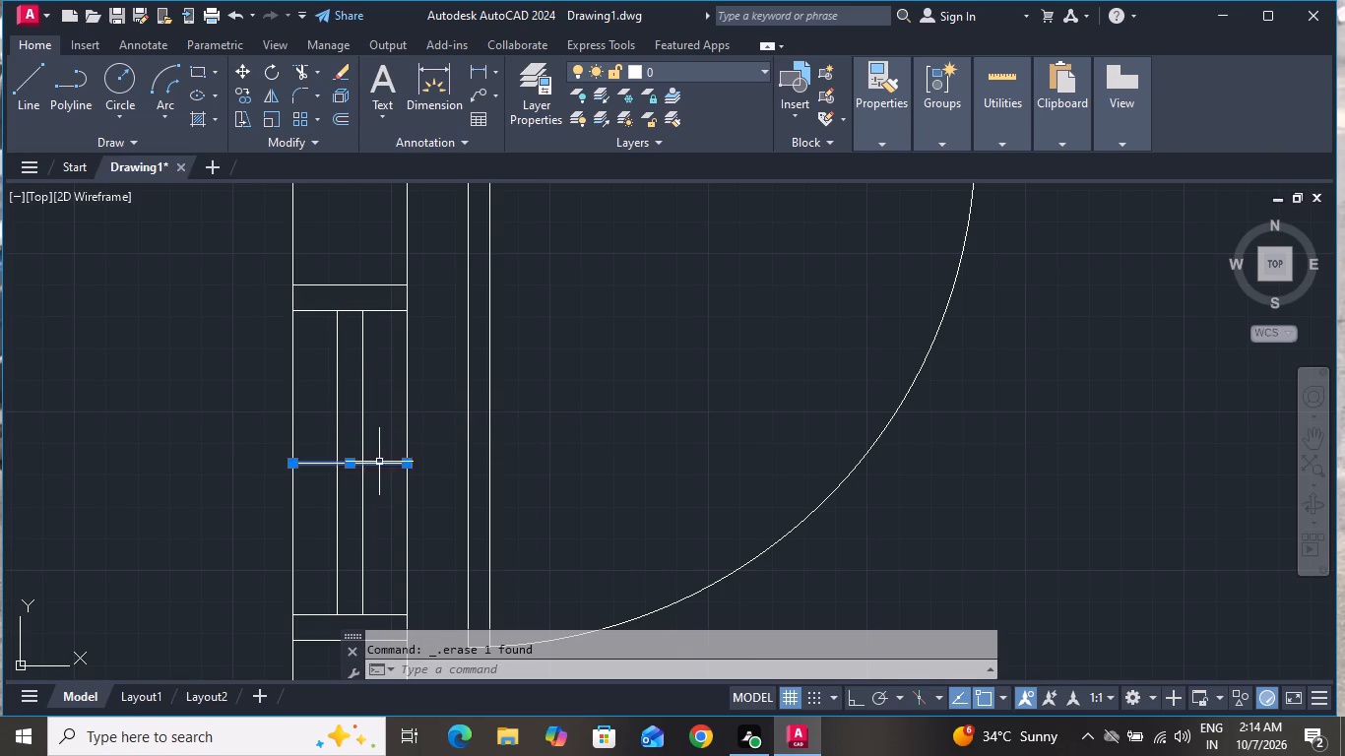
key("Delete")
Copy the new small window by its upper-right corner onto the outer line of the right wall of the small upper-right room.
left_click(370, 238)
scroll(320, 486, "down", 1)
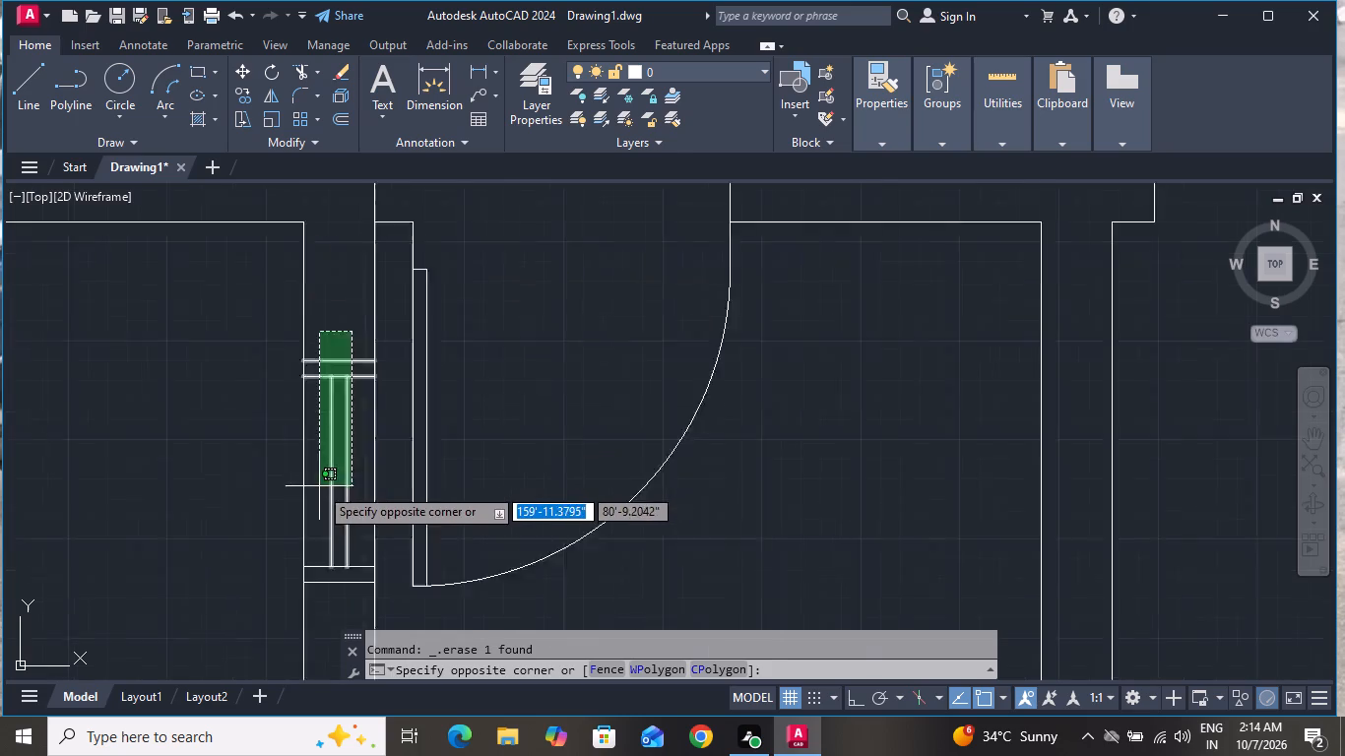
scroll(319, 486, "down", 1)
left_click(323, 563)
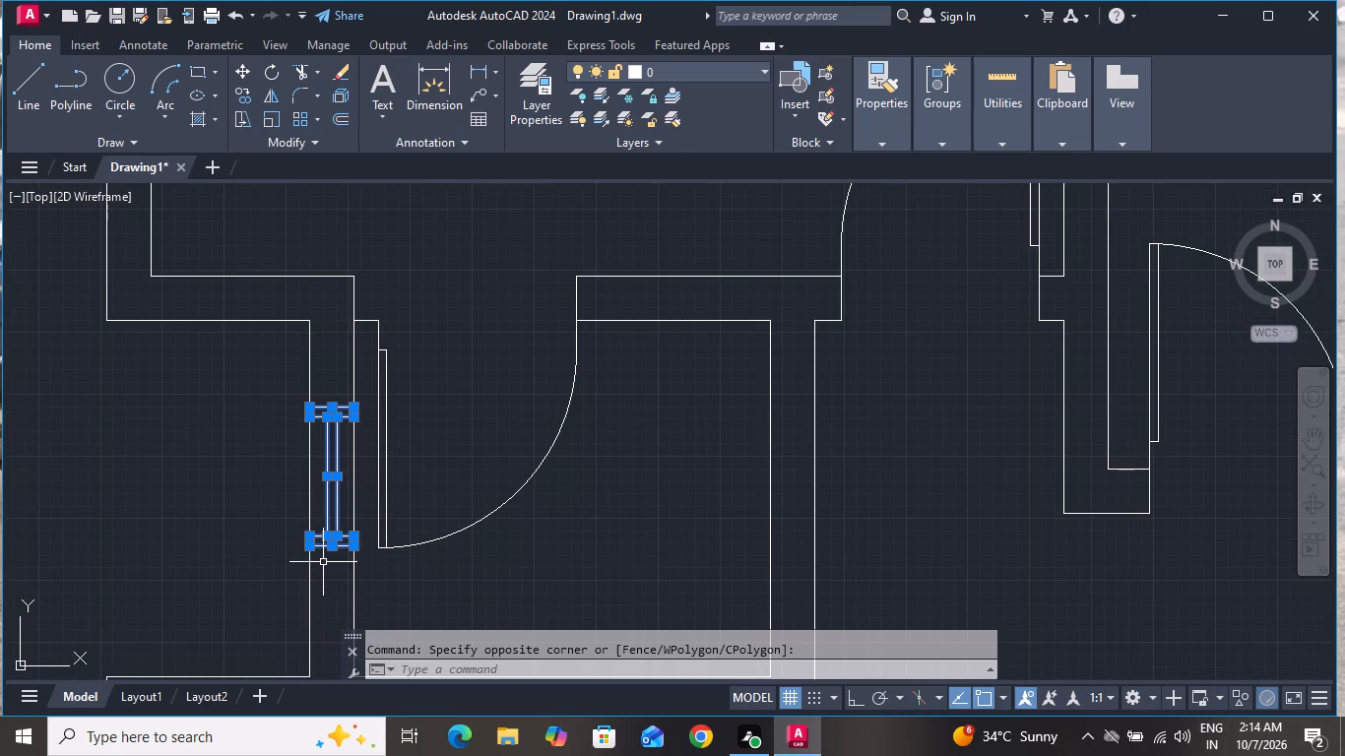
key("c")
key("o")
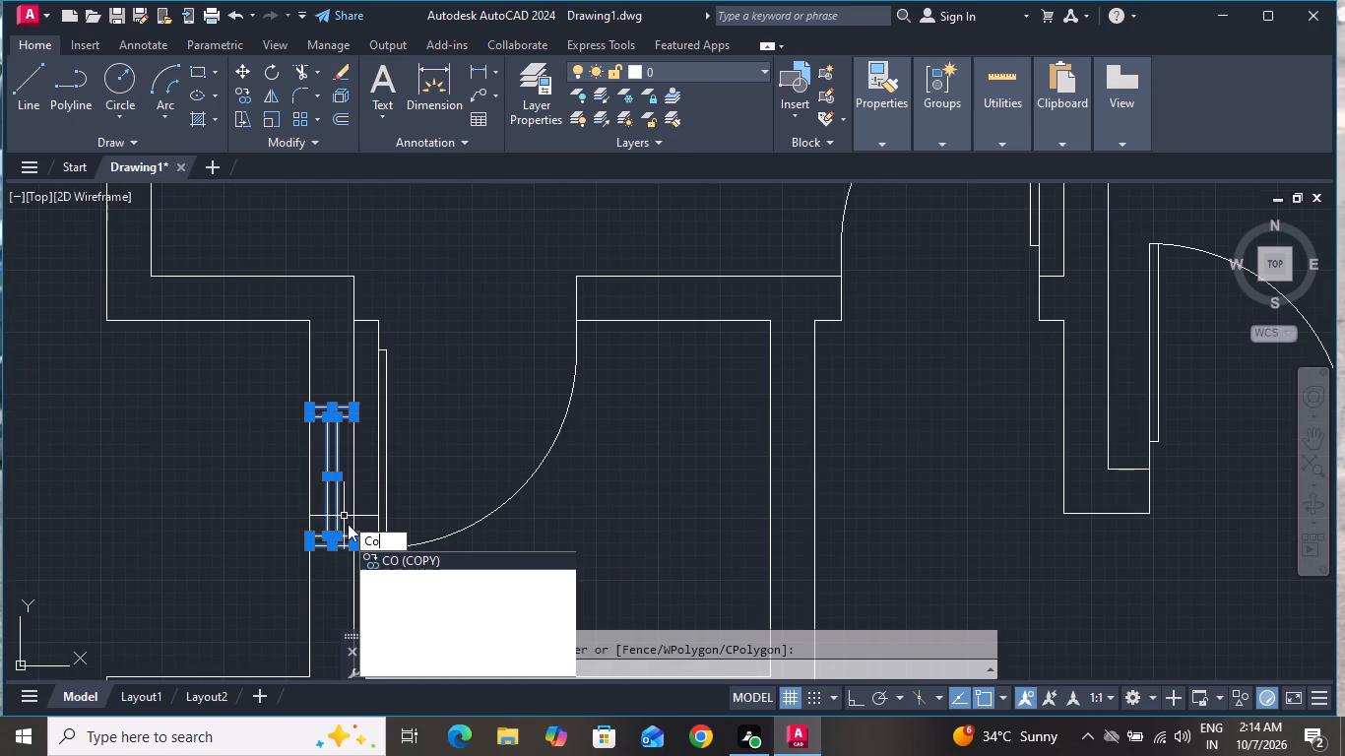
key("space")
left_click(355, 409)
scroll(637, 435, "up", 1)
scroll(637, 435, "down", 1)
scroll(641, 432, "up", 1)
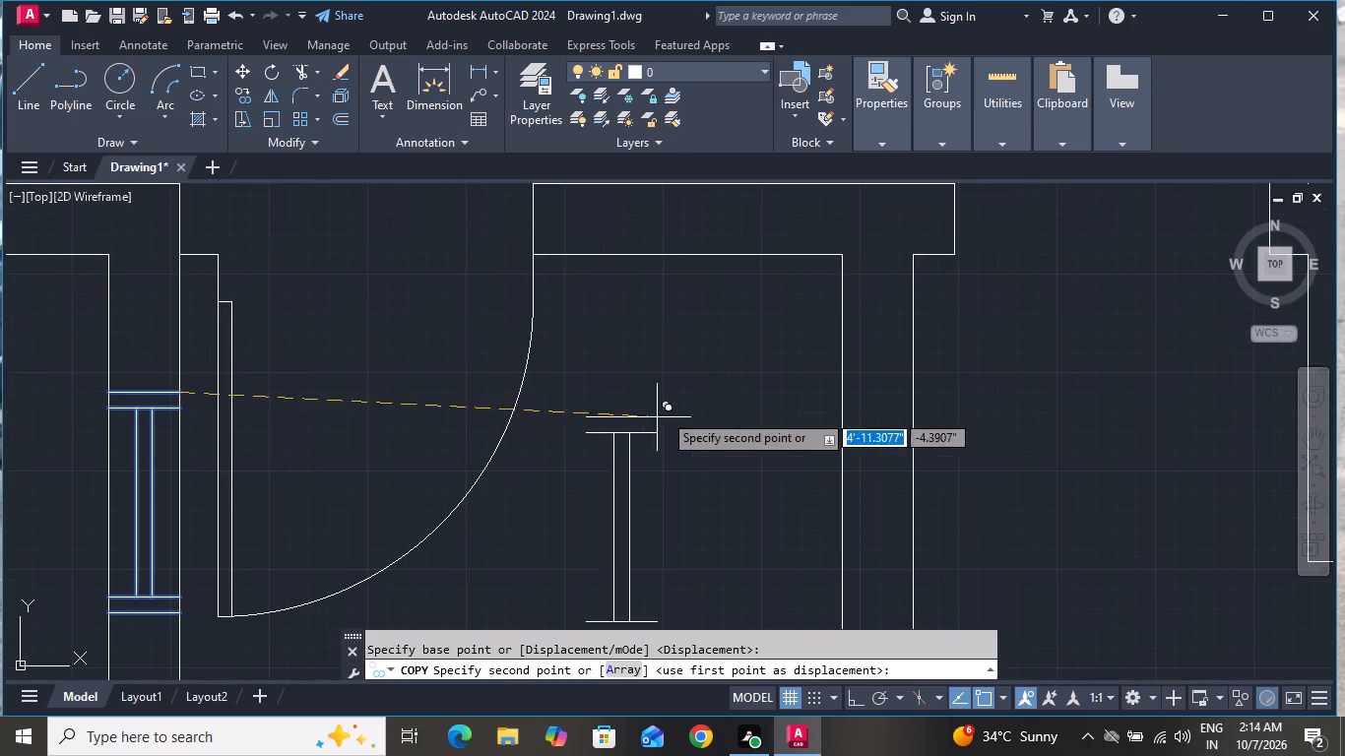
scroll(733, 392, "down", 5)
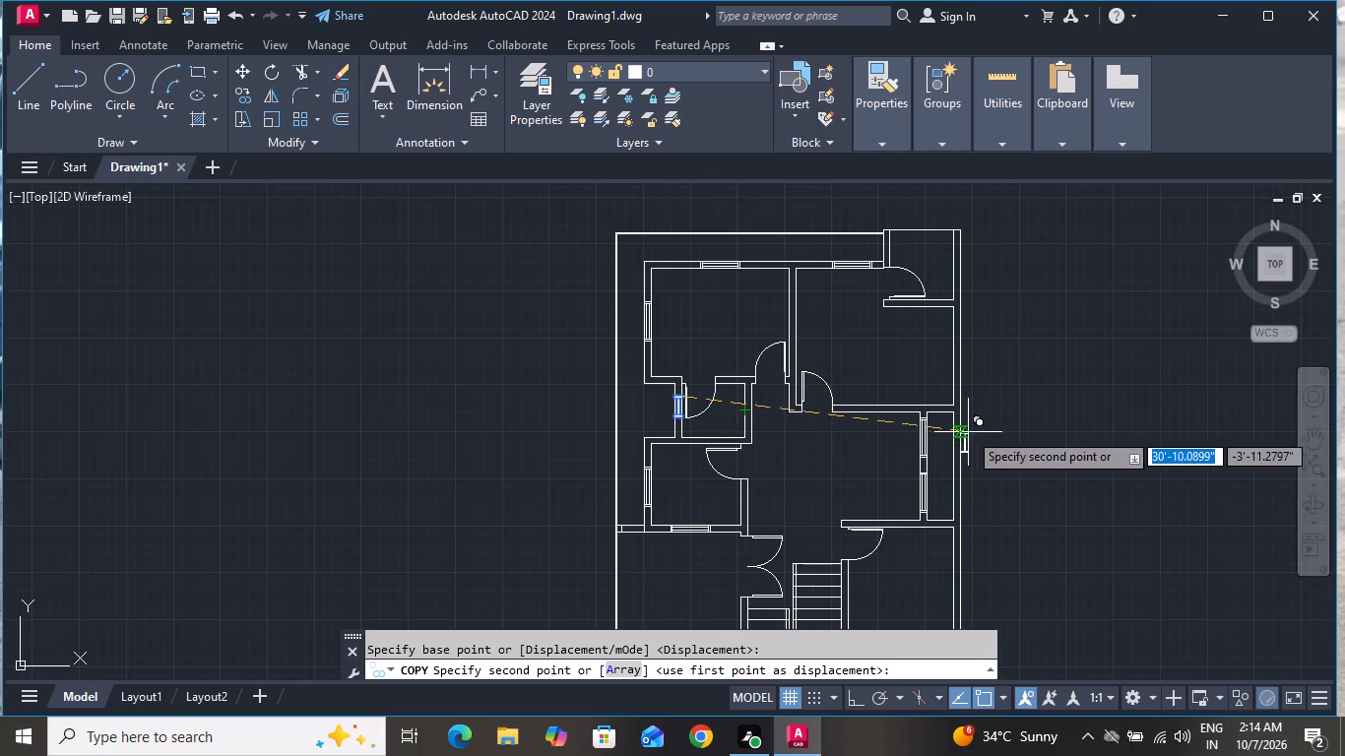
scroll(963, 235, "up", 6)
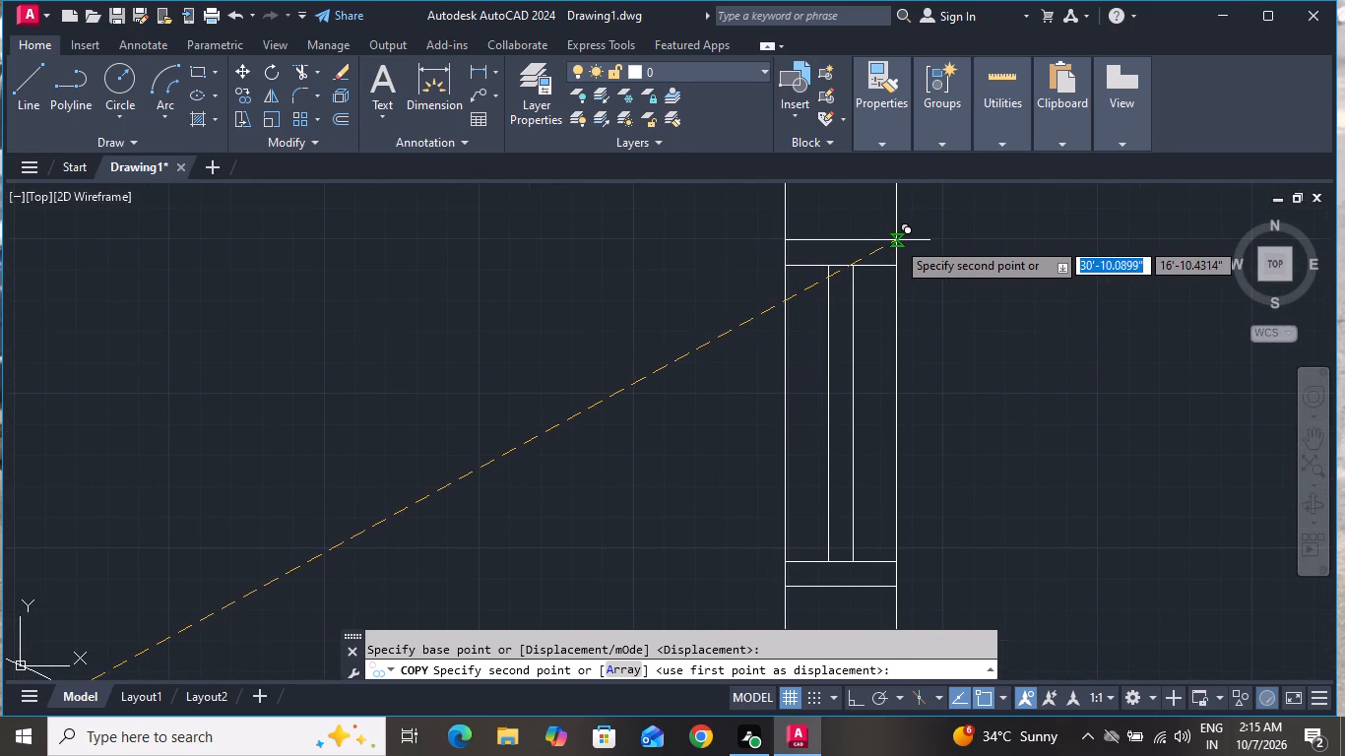
left_click(896, 240)
scroll(962, 286, "up", 1)
scroll(962, 286, "down", 1)
scroll(962, 286, "up", 1)
scroll(969, 270, "down", 3)
right_click(999, 268)
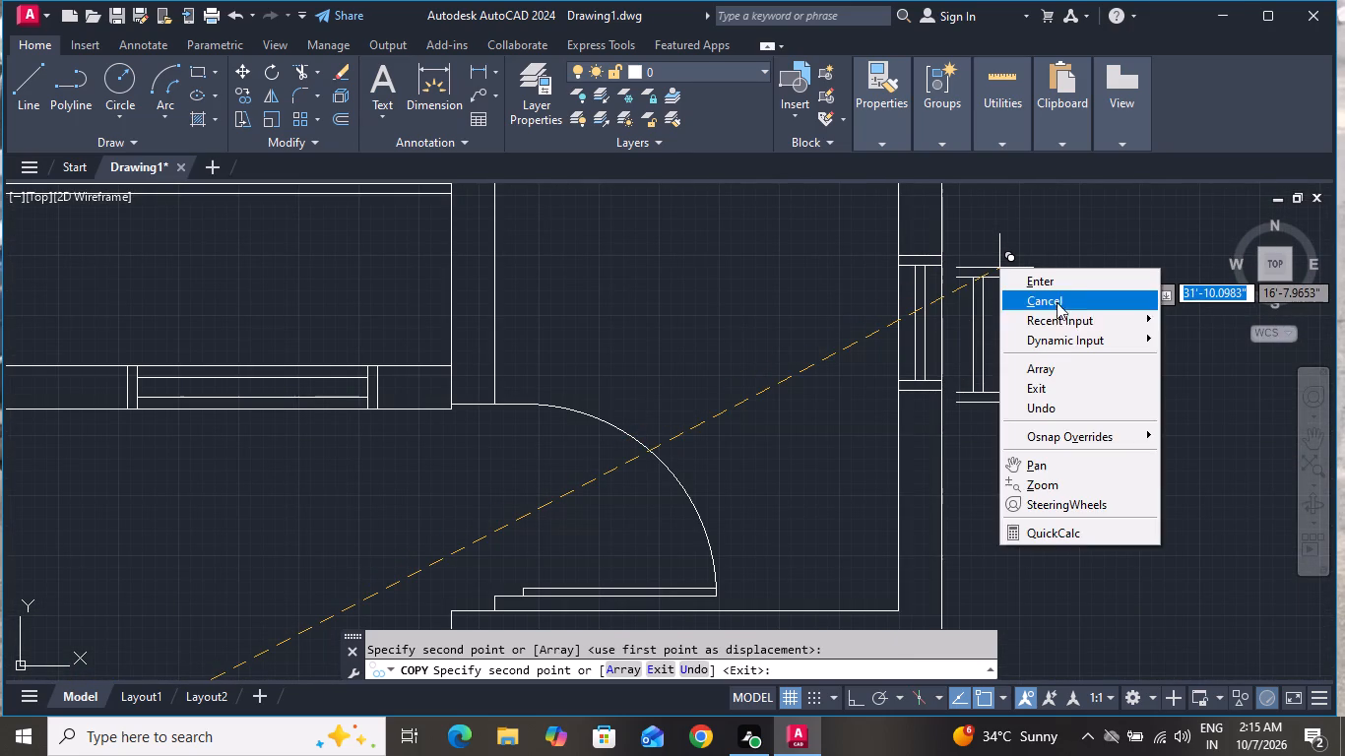
left_click(1062, 304)
Solid-hatch the upper wall segments between the windows, including the upper-left corner and the partition between the two top rooms.
scroll(948, 366, "down", 3)
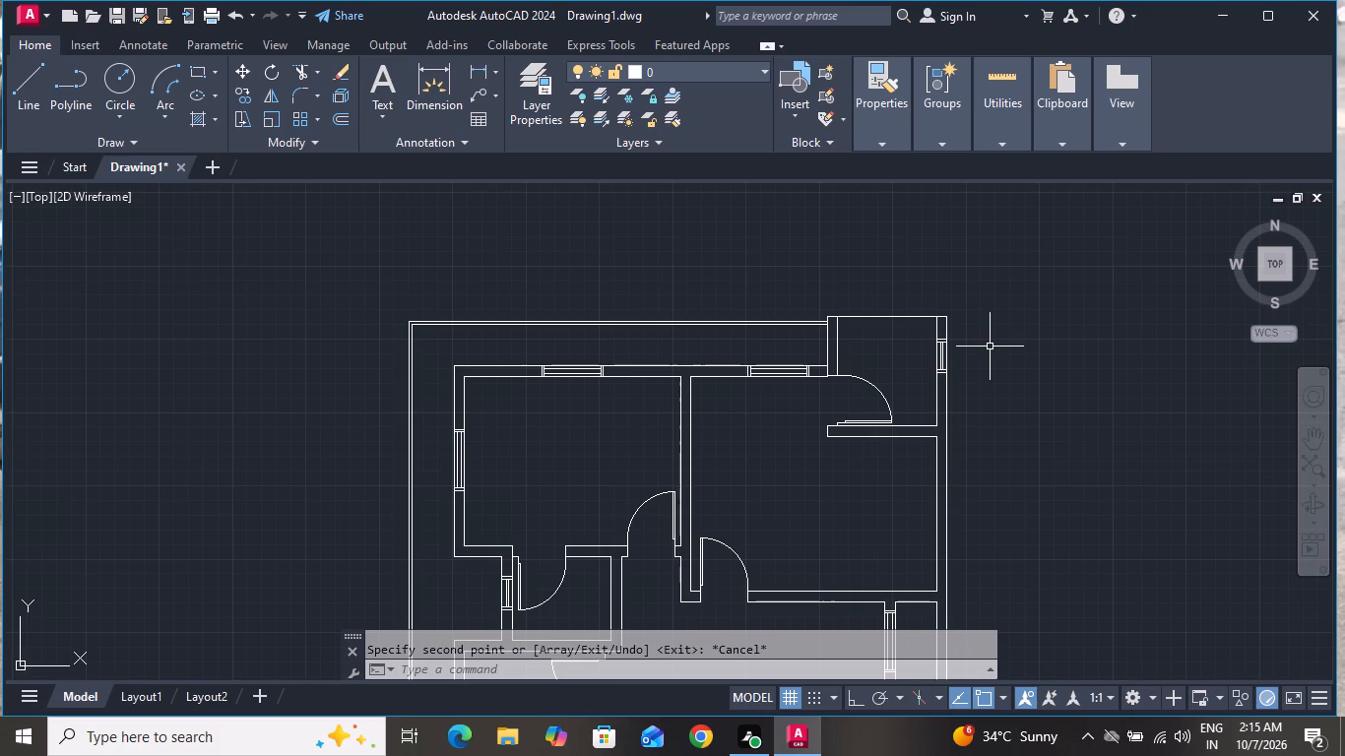
scroll(990, 346, "down", 1)
scroll(990, 346, "up", 1)
scroll(990, 346, "down", 1)
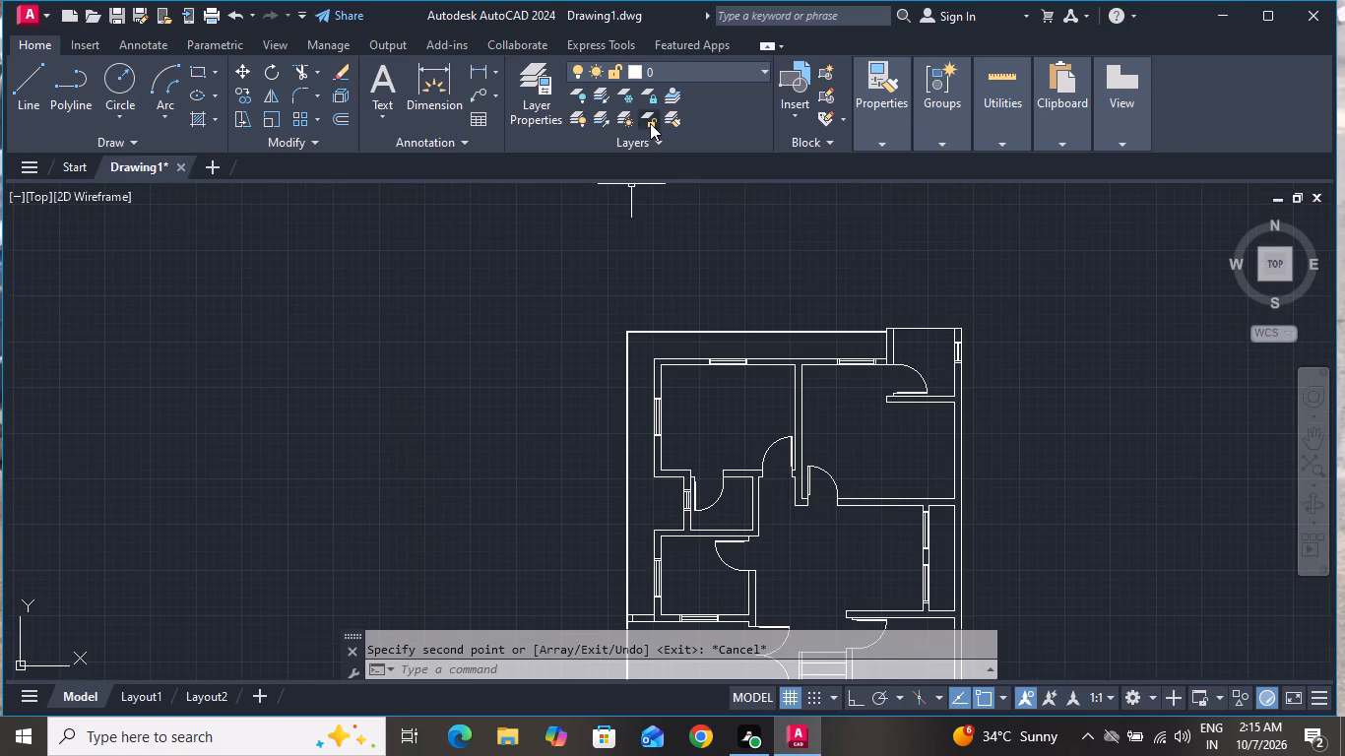
left_click(203, 117)
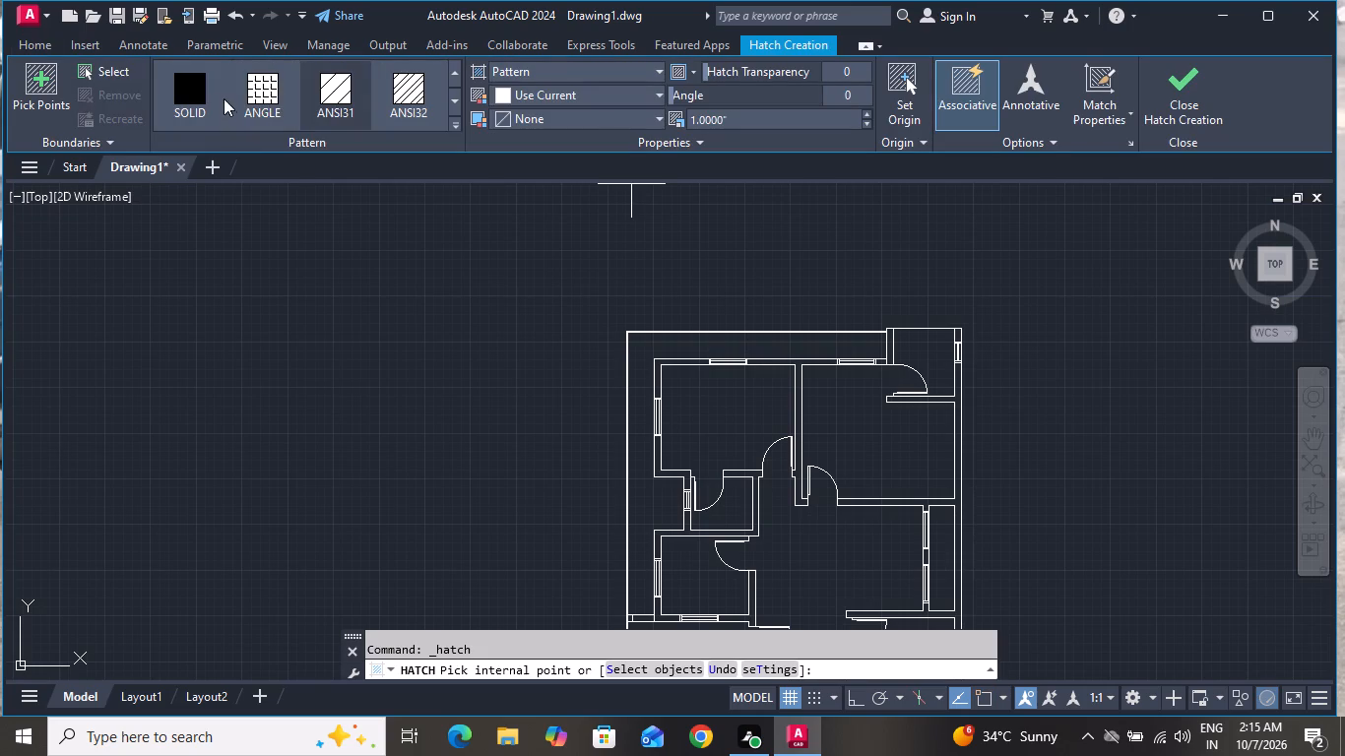
left_click(203, 91)
scroll(676, 364, "up", 1)
scroll(676, 364, "down", 1)
scroll(676, 364, "up", 1)
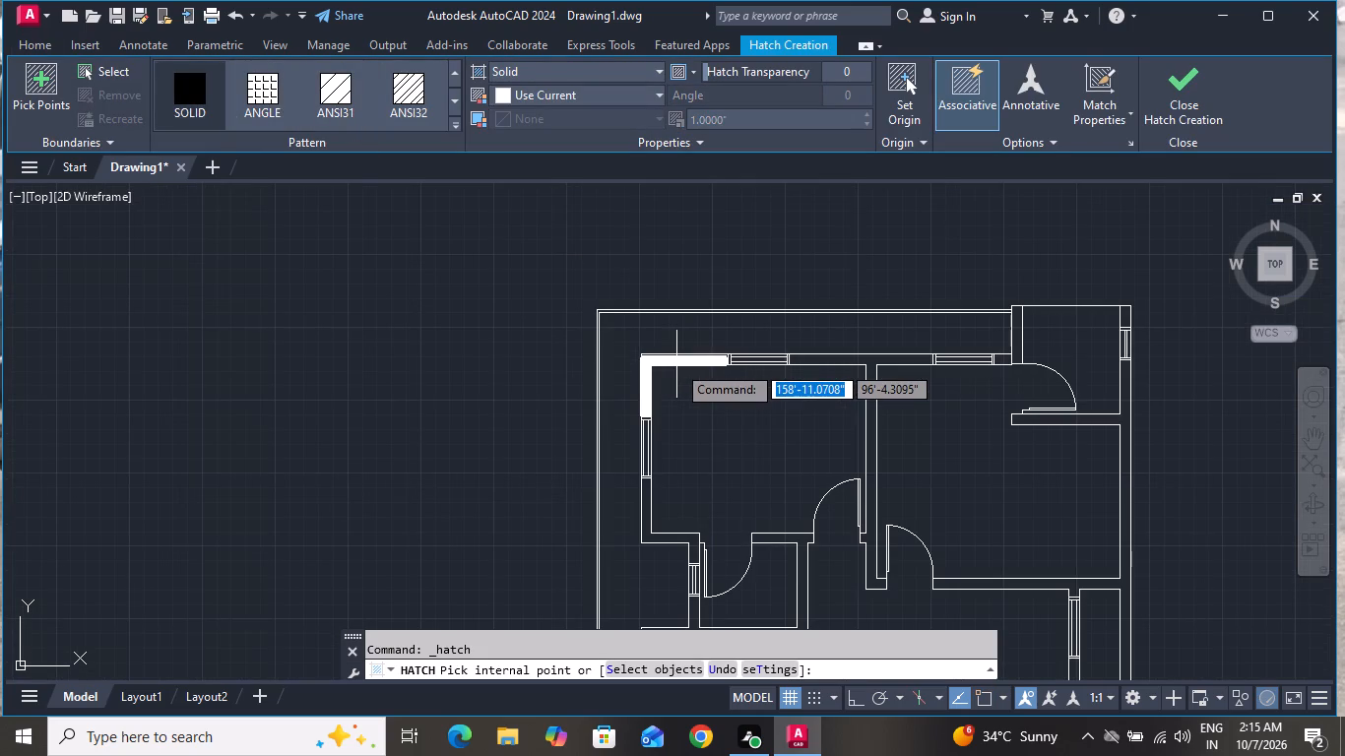
left_click(676, 364)
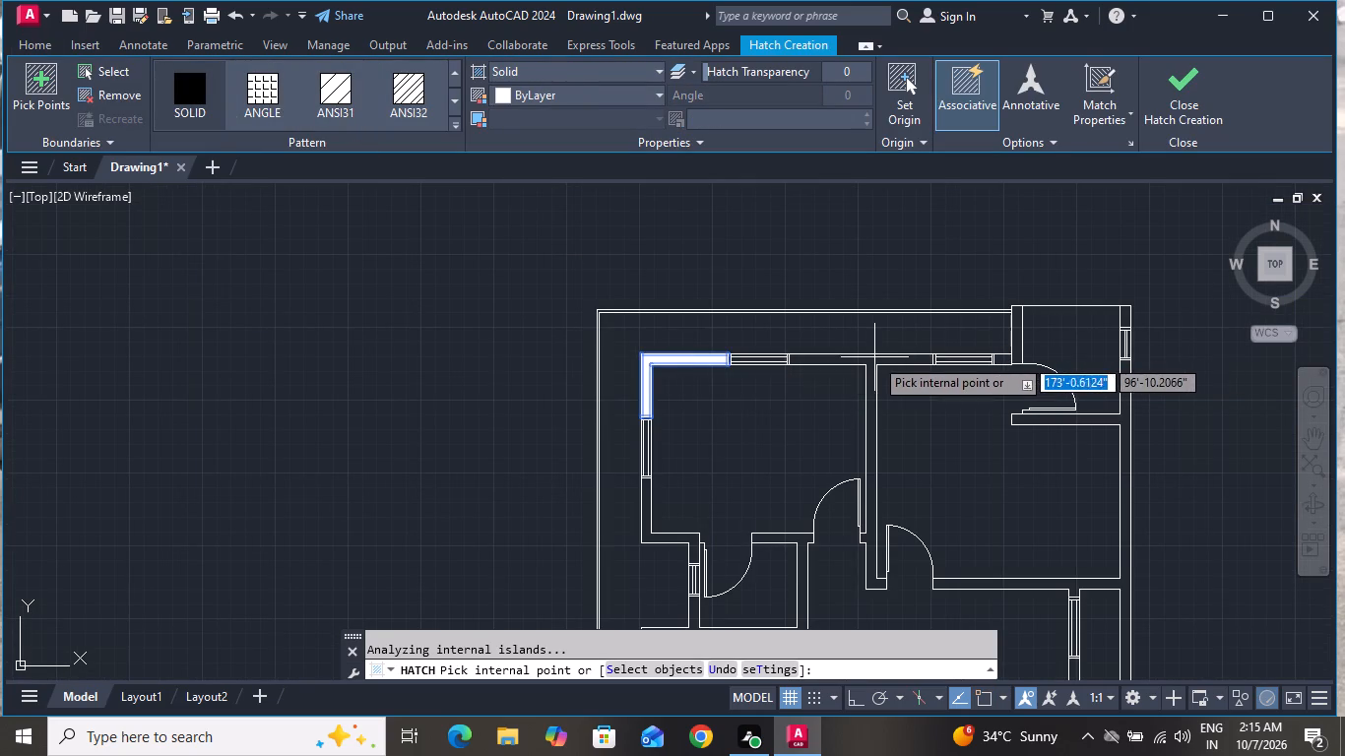
left_click(871, 359)
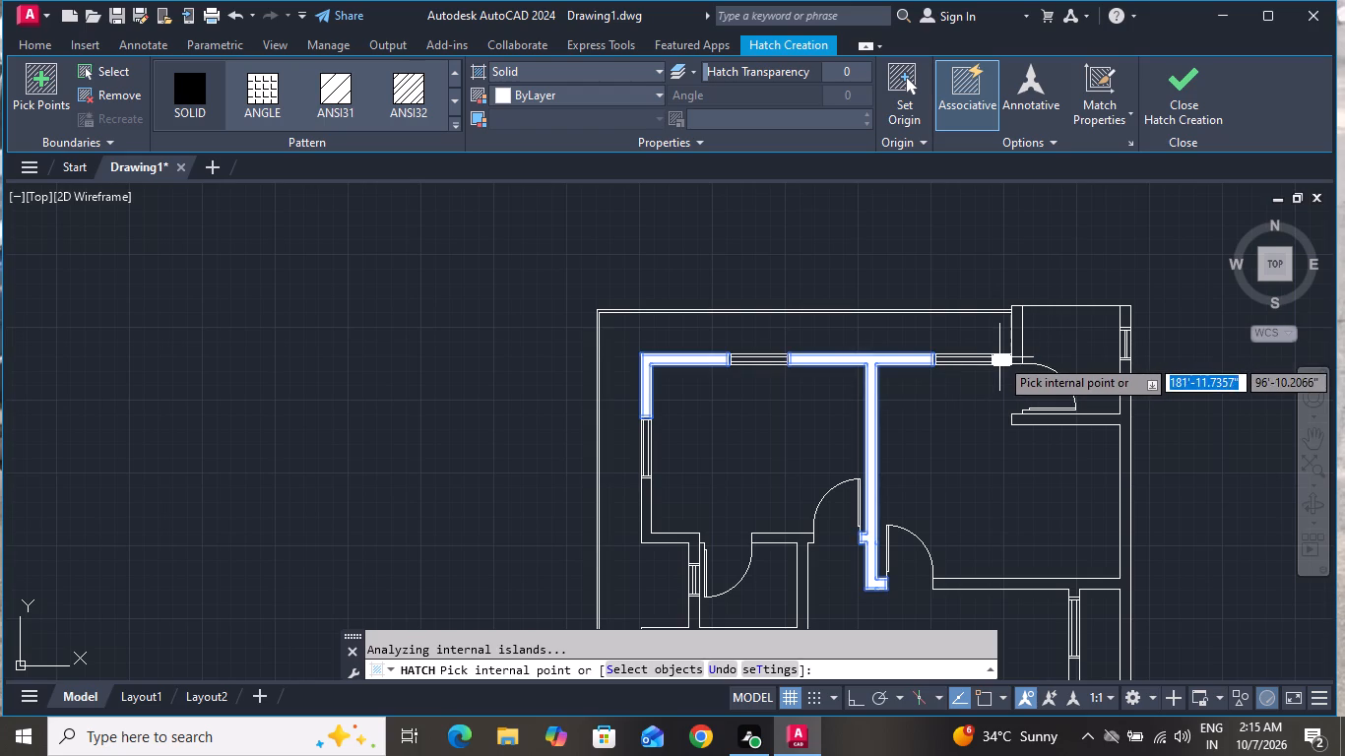
left_click(999, 357)
Add solid hatch to the small upper-right room's left wall and its right wall above the window.
left_click(1024, 341)
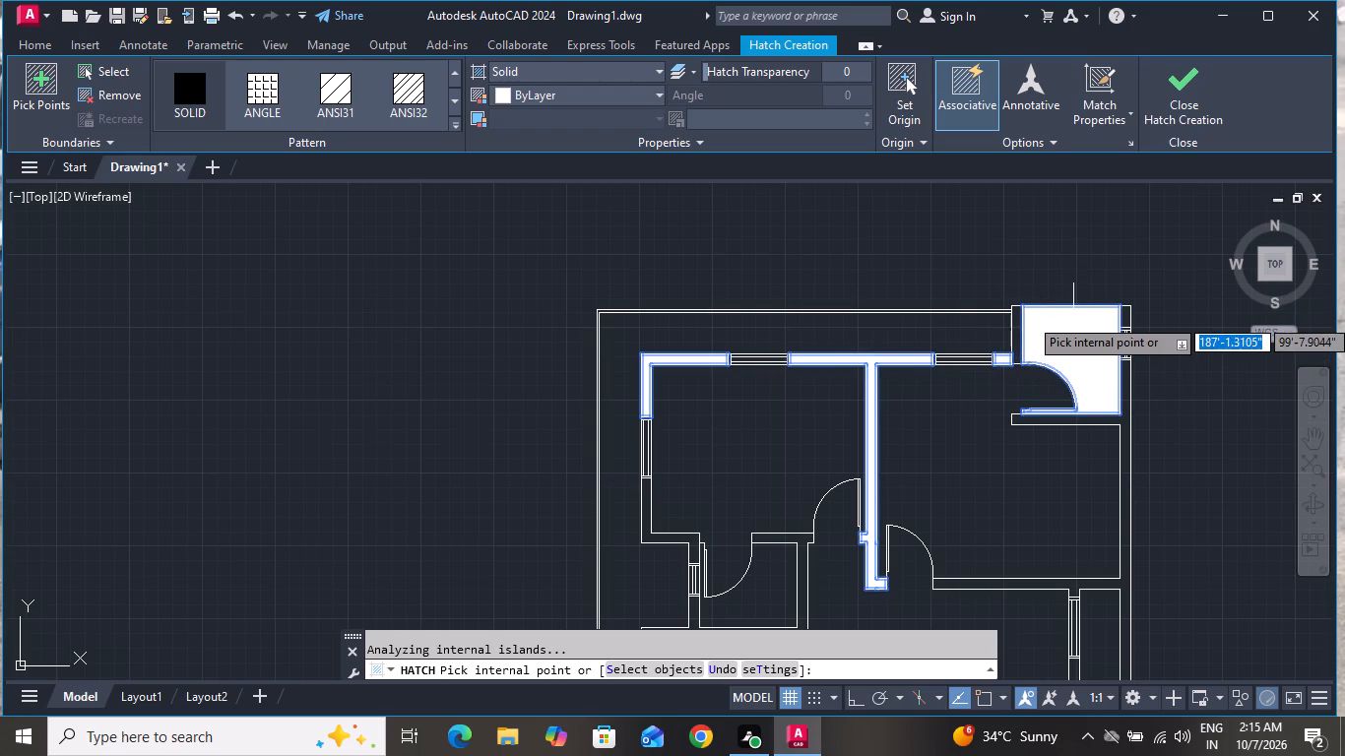
key("ctrl+z")
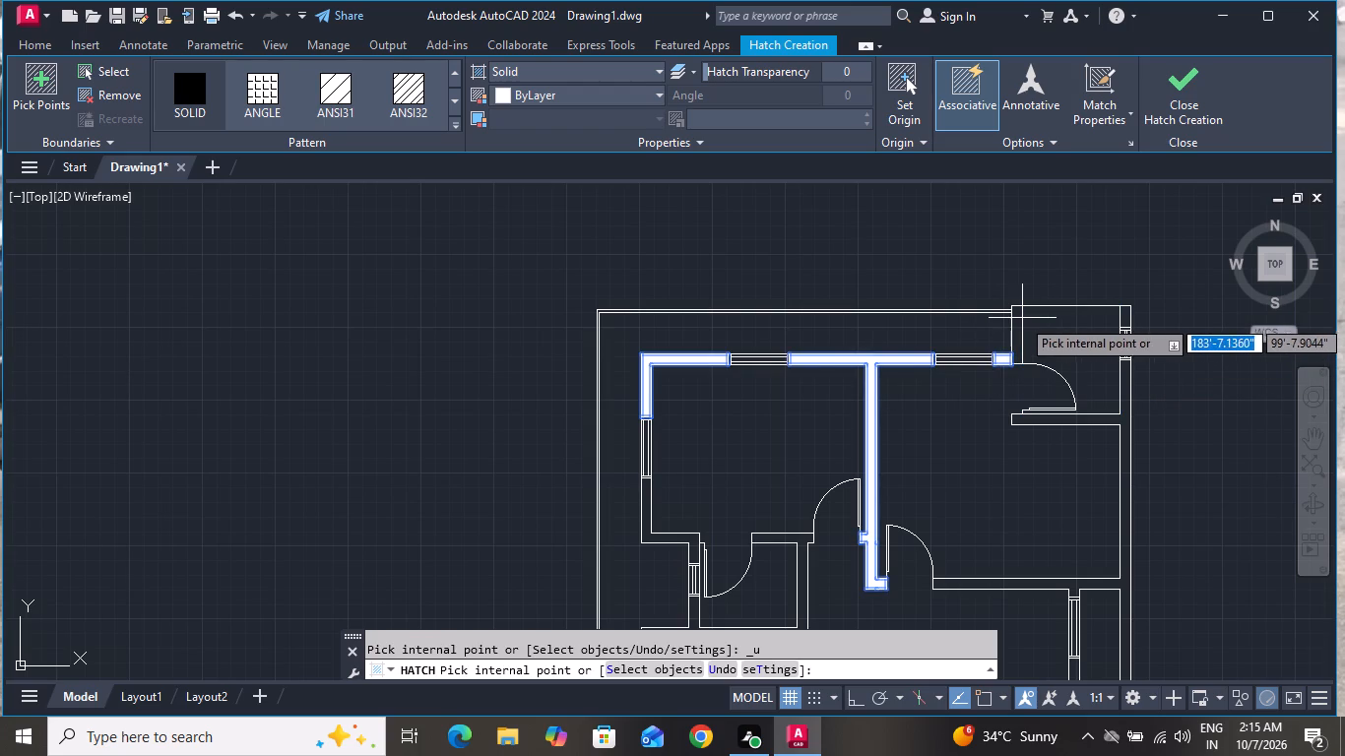
left_click(1016, 322)
scroll(1123, 314, "up", 3)
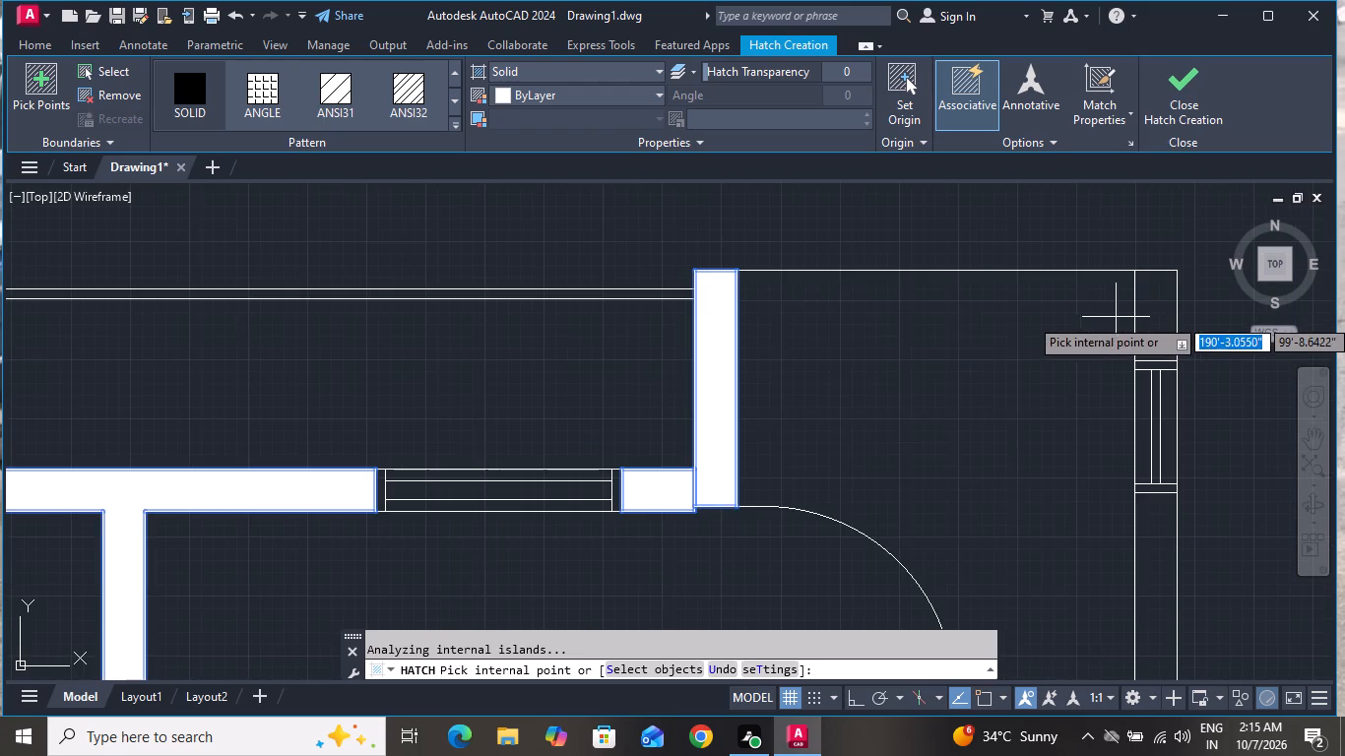
left_click(1152, 318)
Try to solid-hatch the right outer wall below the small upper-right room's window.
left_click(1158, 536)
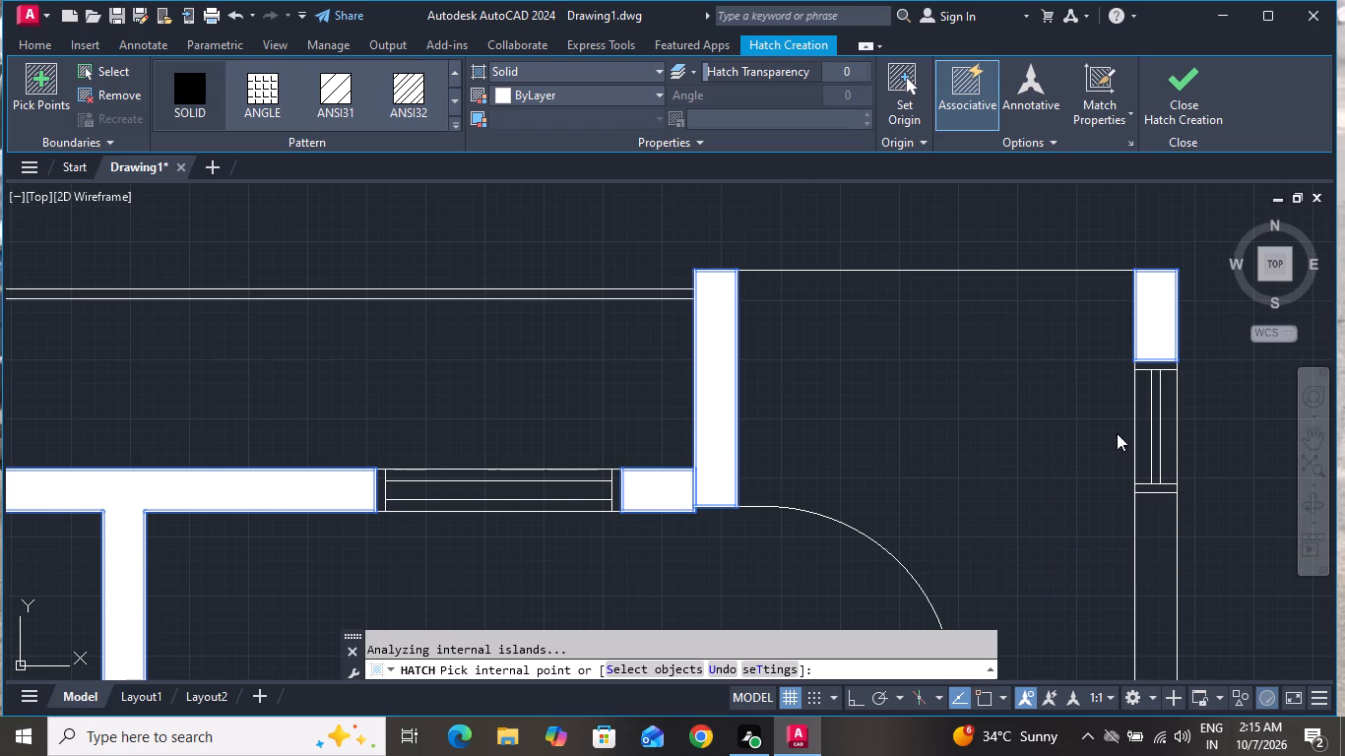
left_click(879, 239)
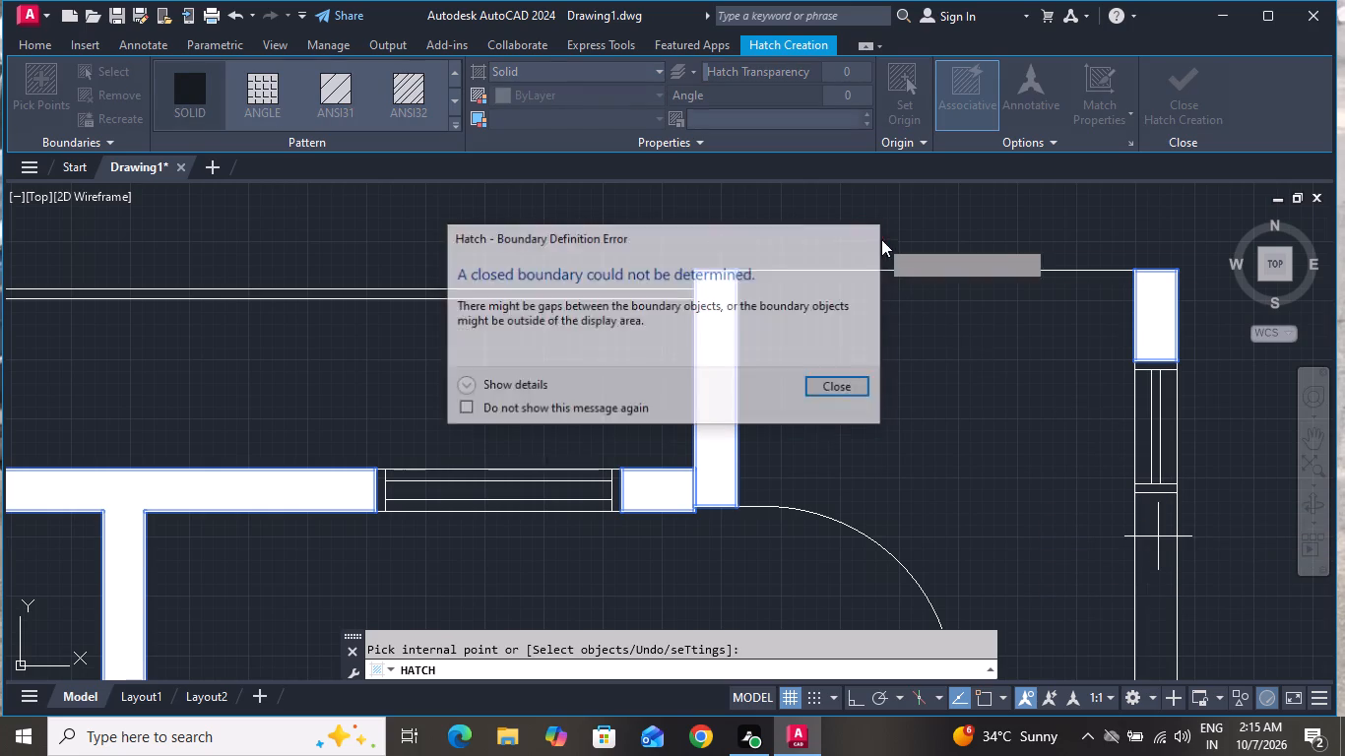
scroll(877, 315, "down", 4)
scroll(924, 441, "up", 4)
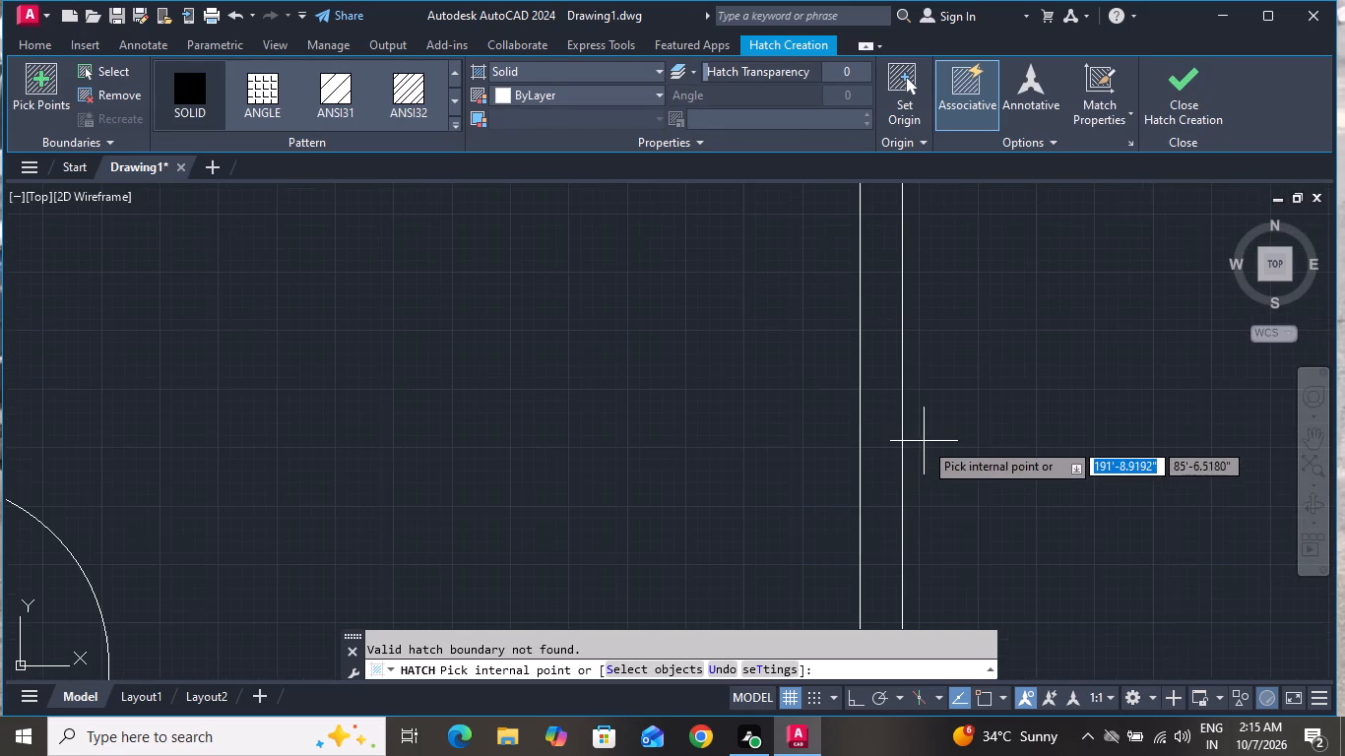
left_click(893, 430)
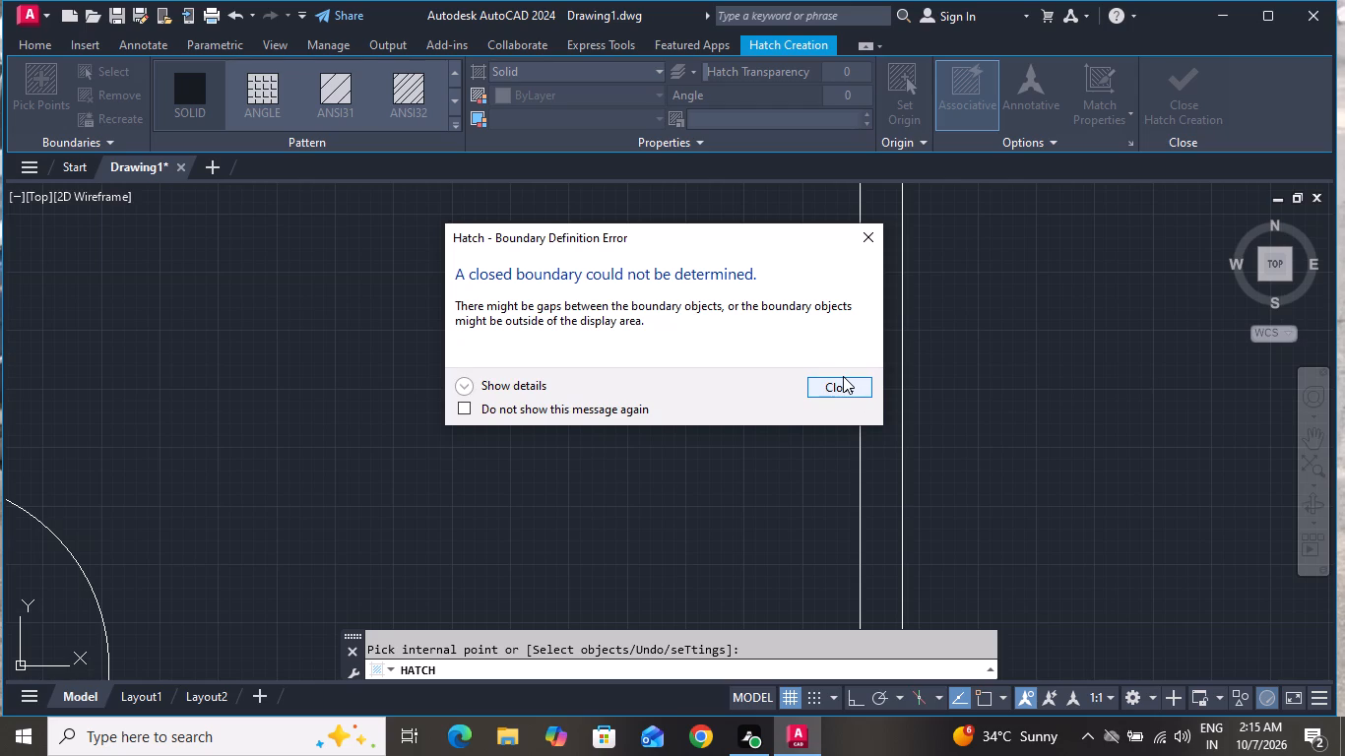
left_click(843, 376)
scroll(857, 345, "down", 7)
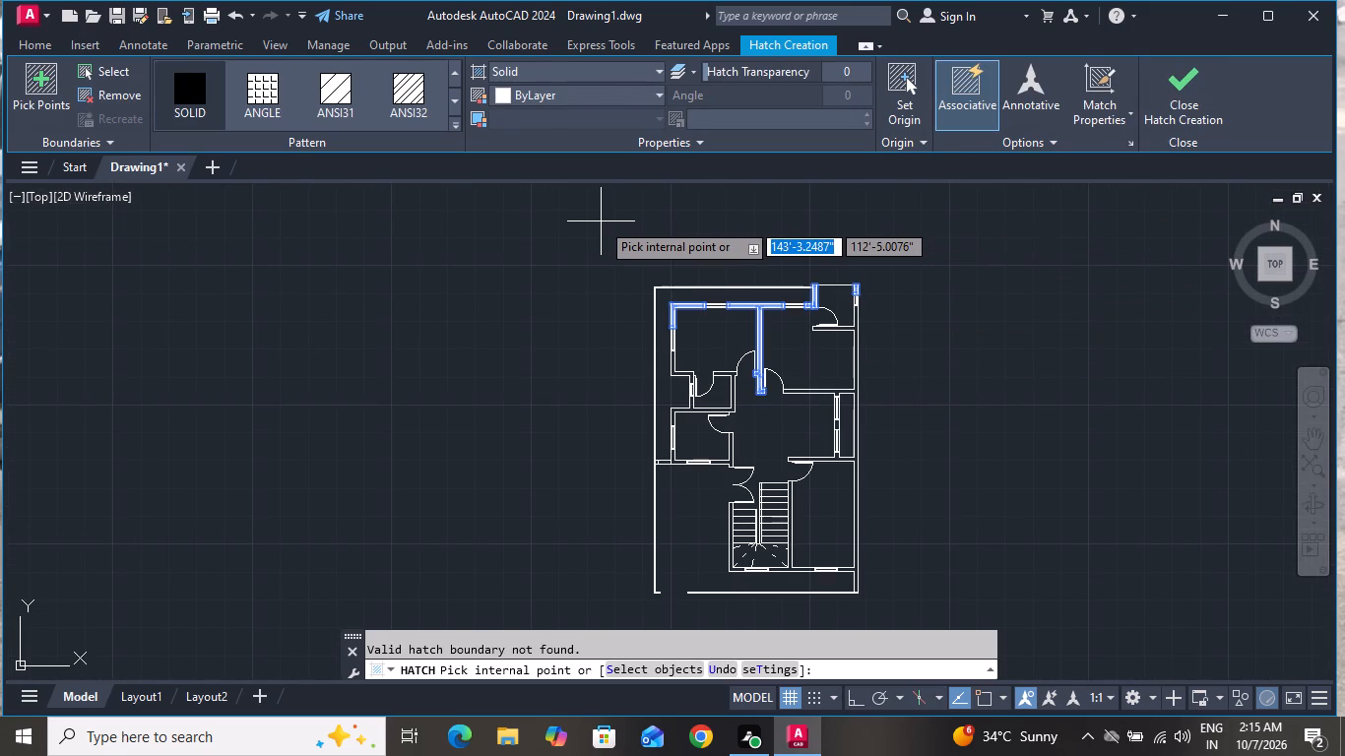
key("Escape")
Set the colour of the upper wall's outer line to 99,100,102.
scroll(771, 319, "up", 2)
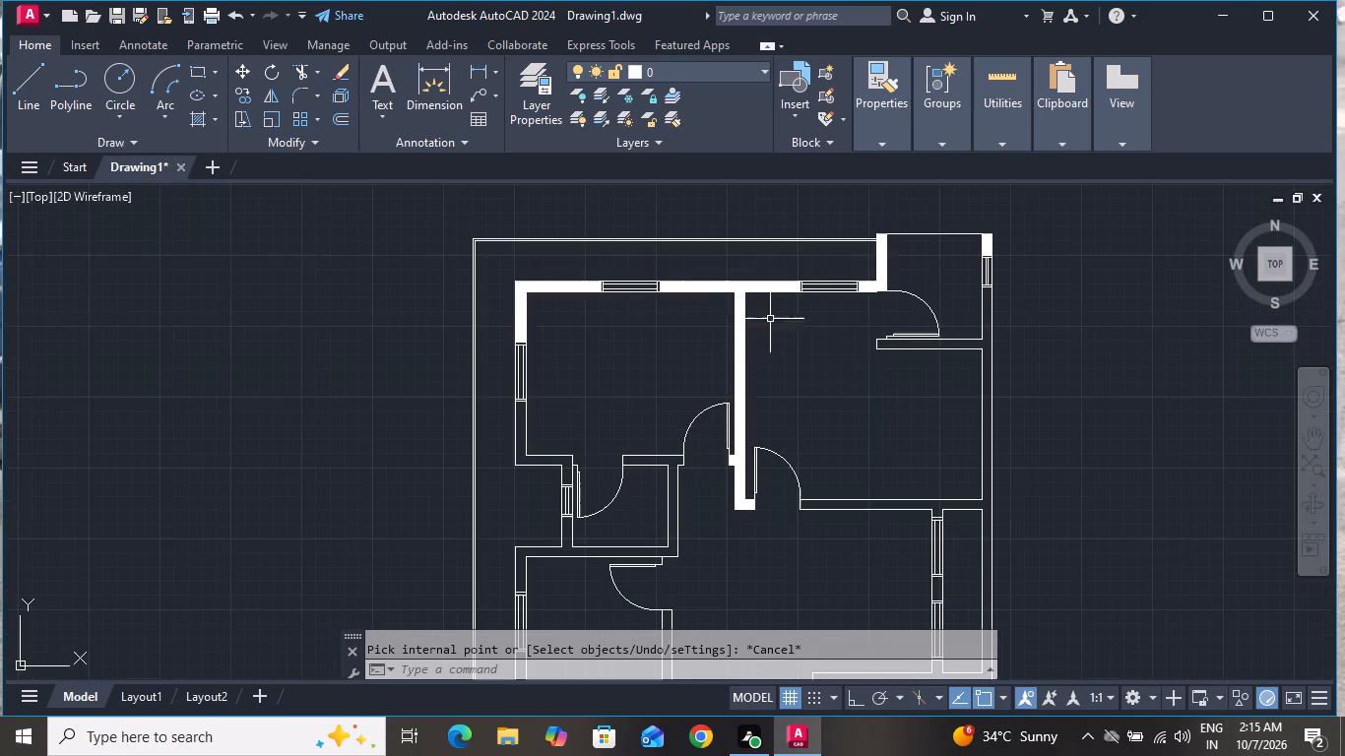
scroll(737, 301, "down", 1)
scroll(737, 301, "up", 1)
left_click(736, 284)
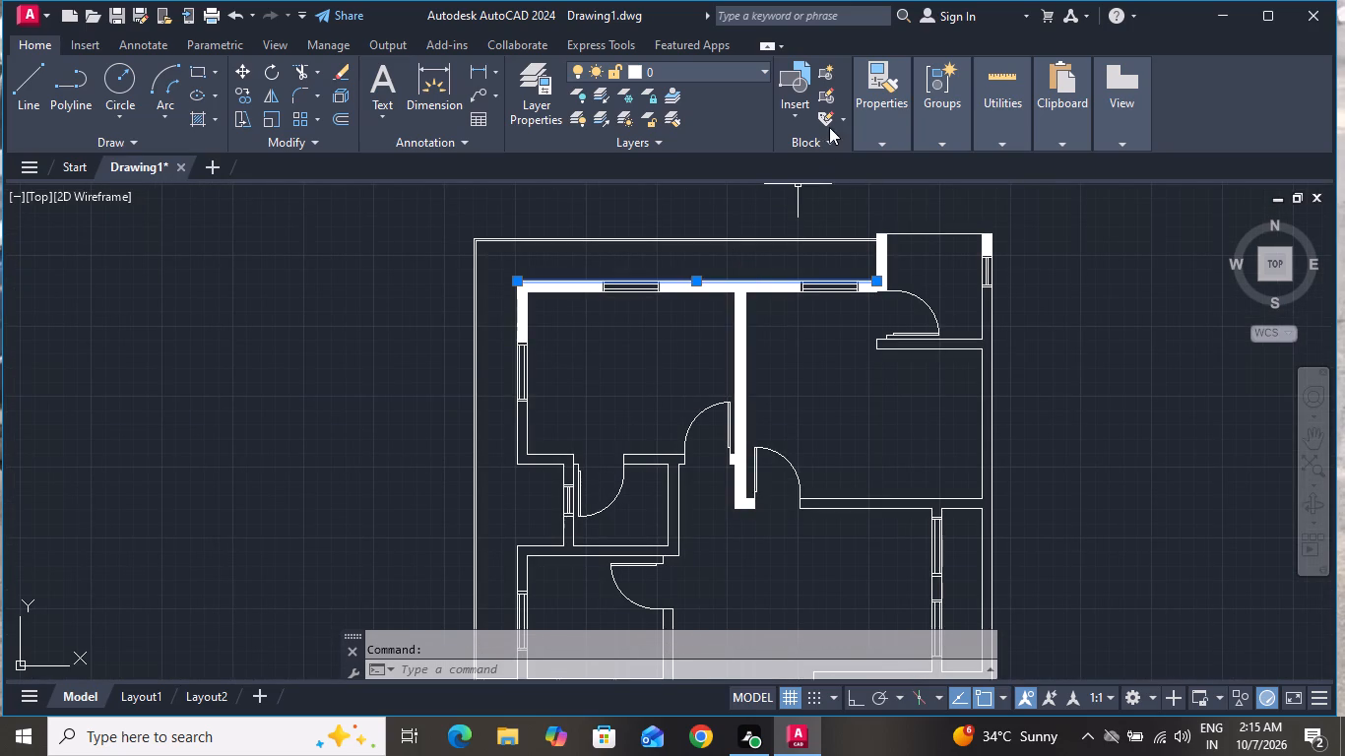
left_click(32, 44)
left_click(882, 99)
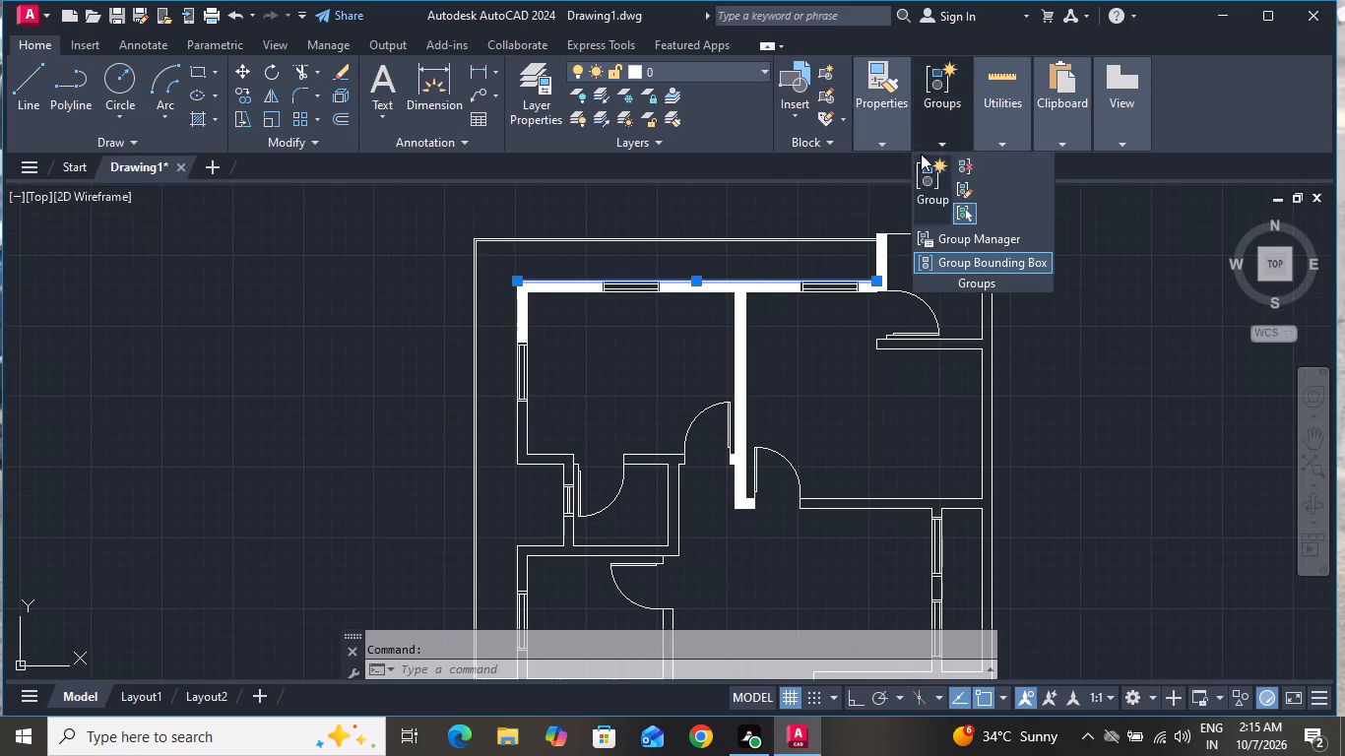
left_click(876, 116)
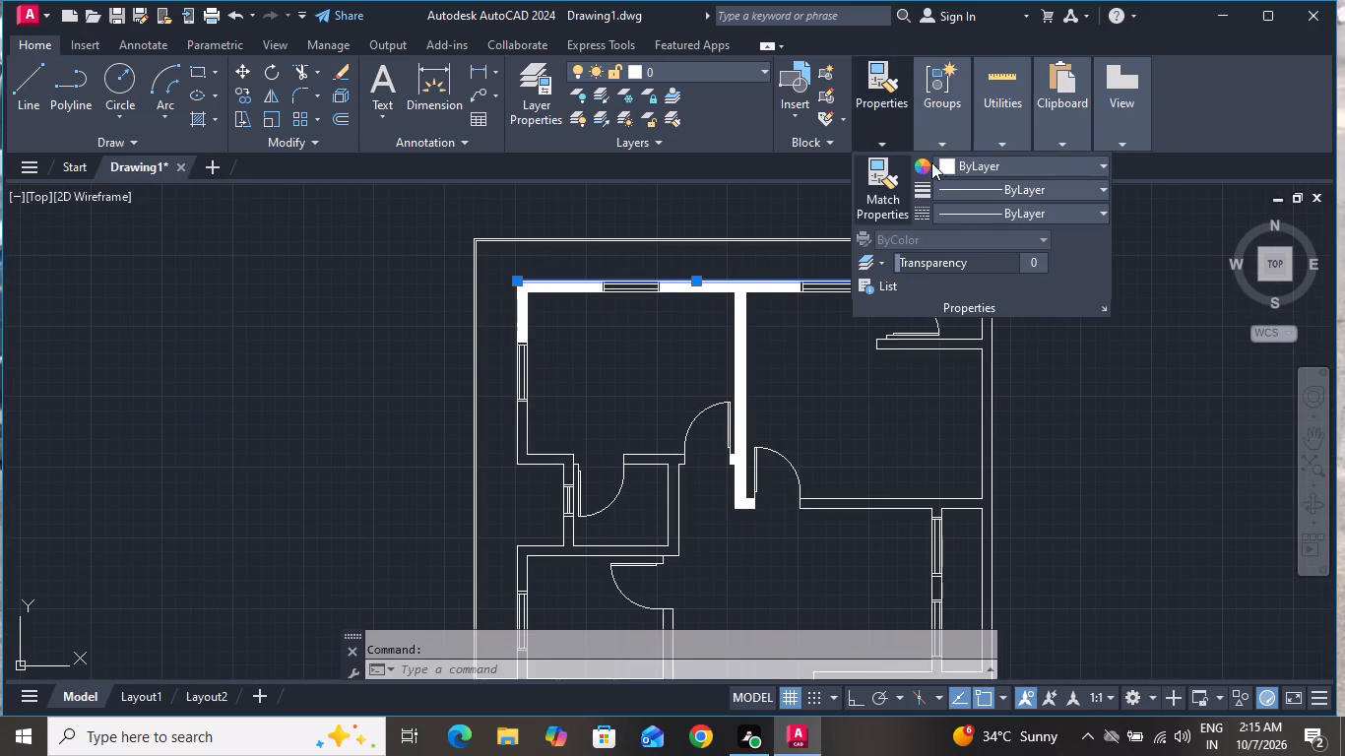
left_click(971, 163)
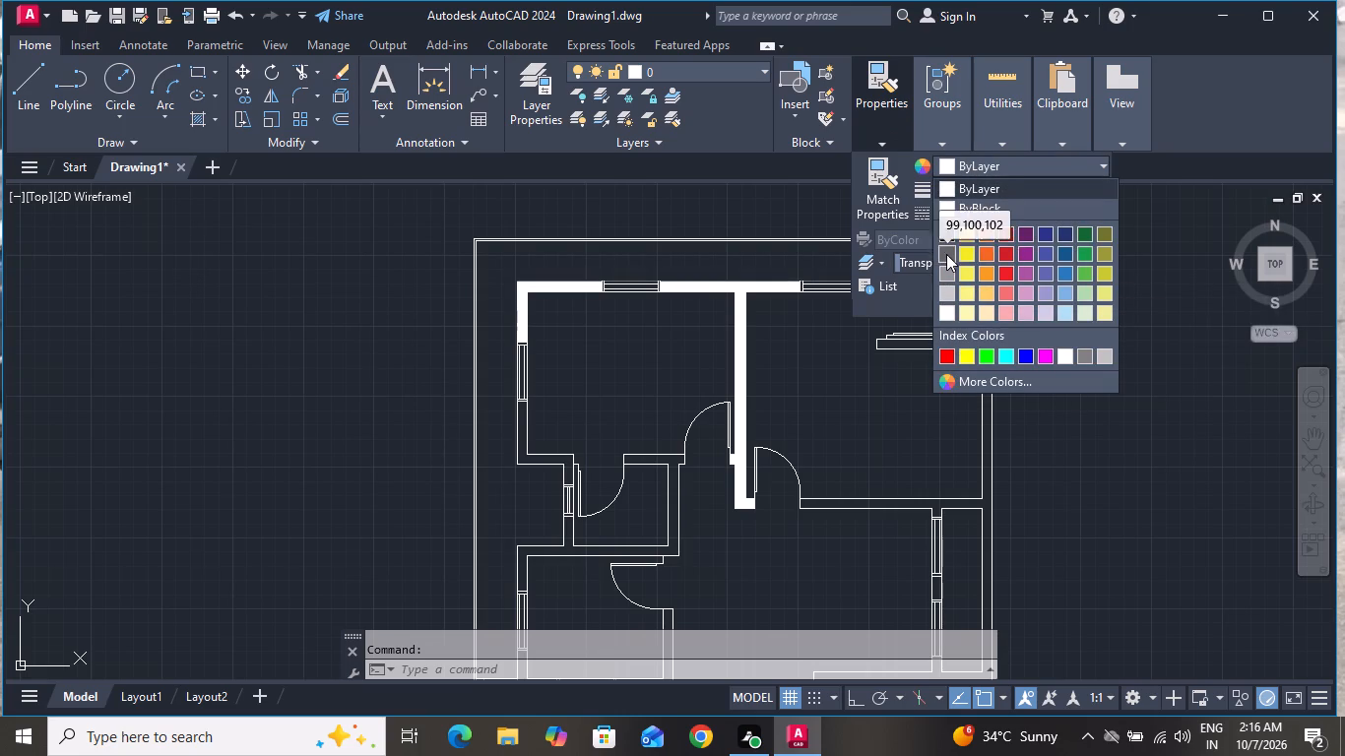
left_click(946, 254)
key("Escape")
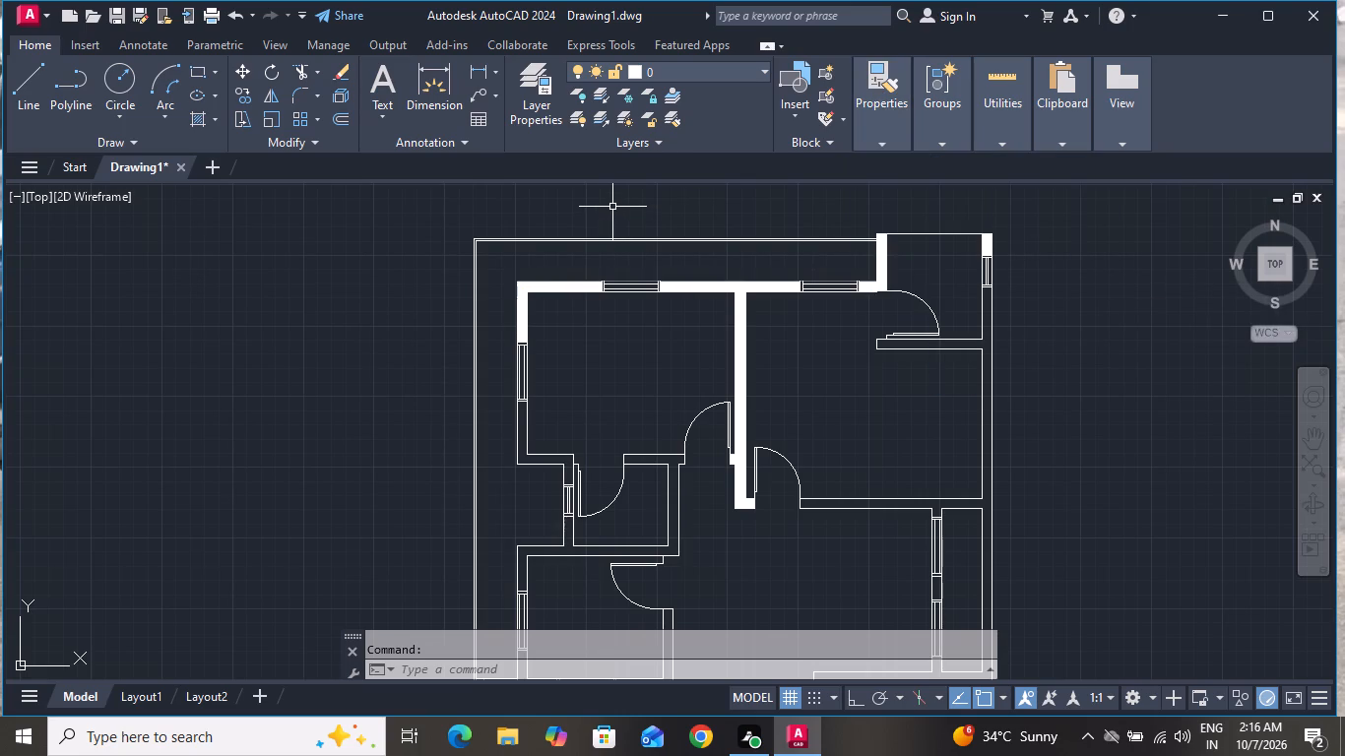
Change the colour of the solid wall hatch to 99,100,102.
scroll(663, 236, "down", 1)
scroll(672, 240, "up", 1)
scroll(738, 385, "down", 1)
scroll(738, 385, "up", 5)
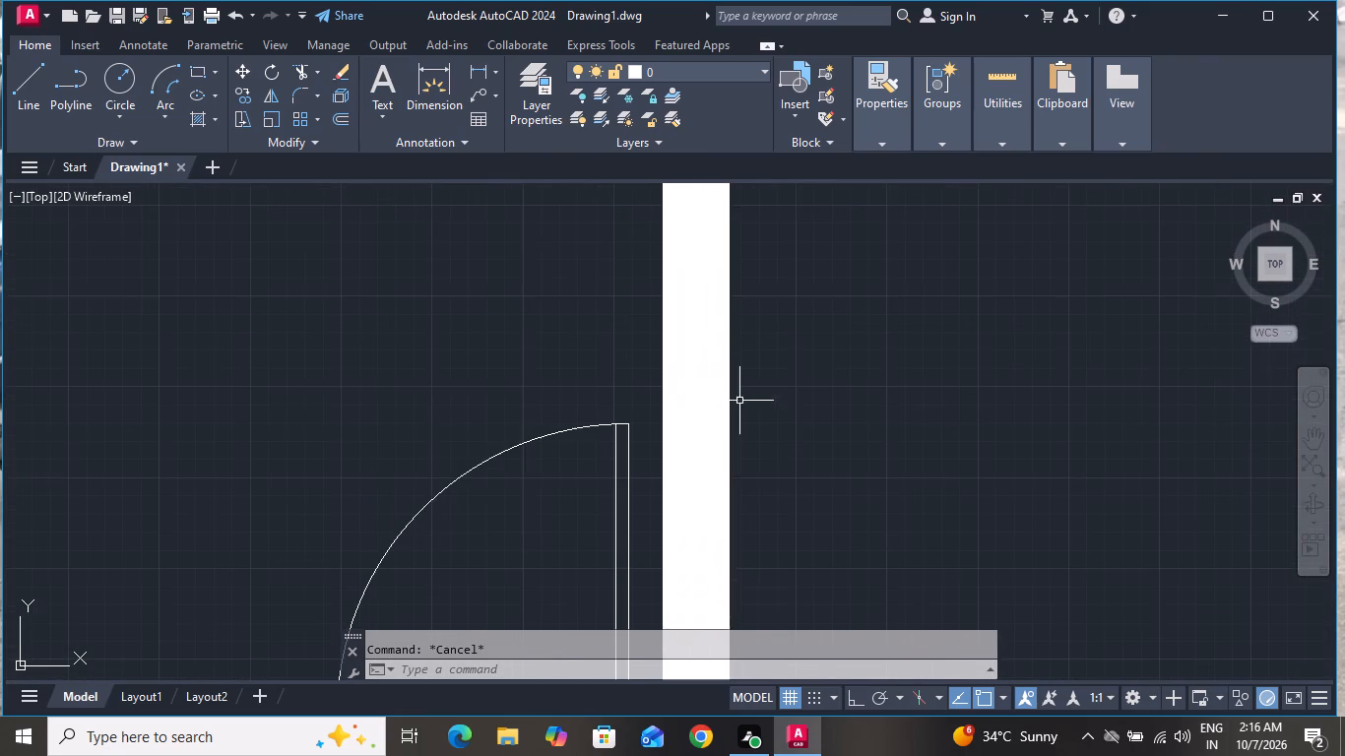
left_click(699, 387)
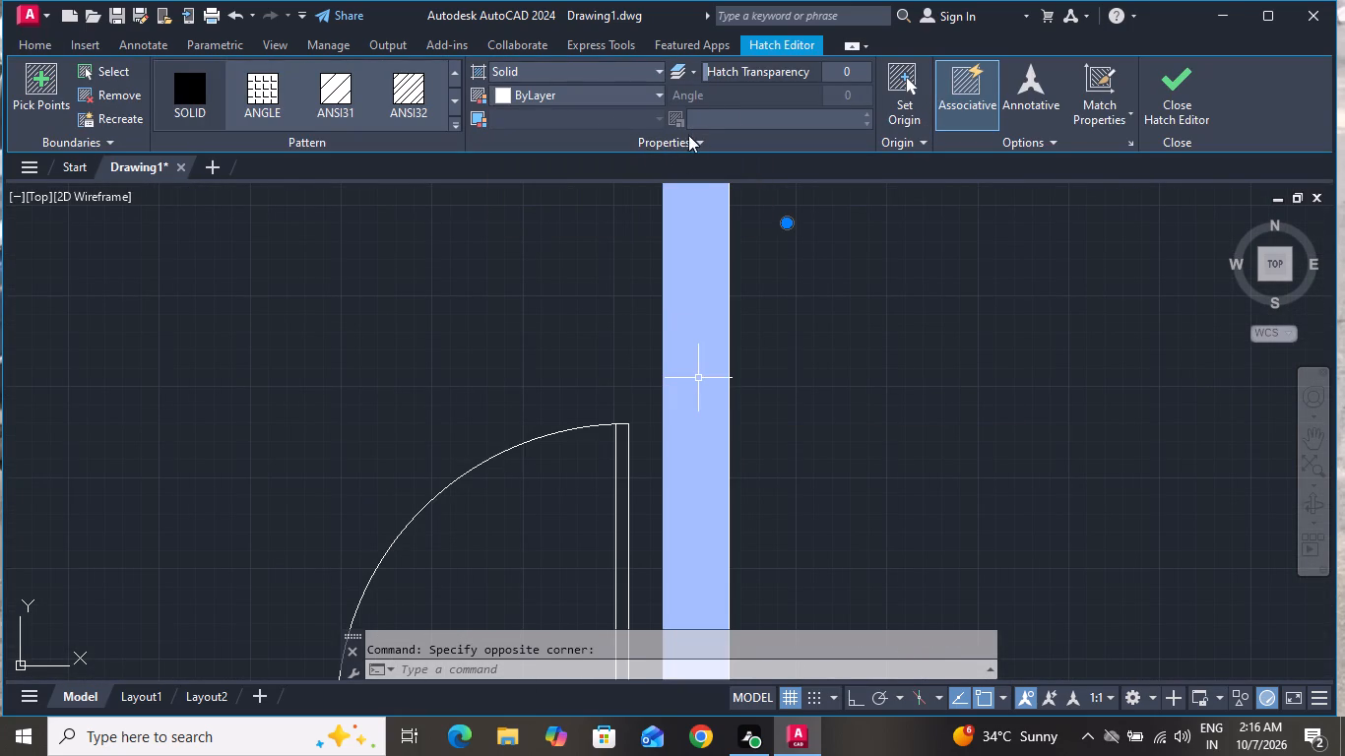
scroll(681, 214, "down", 5)
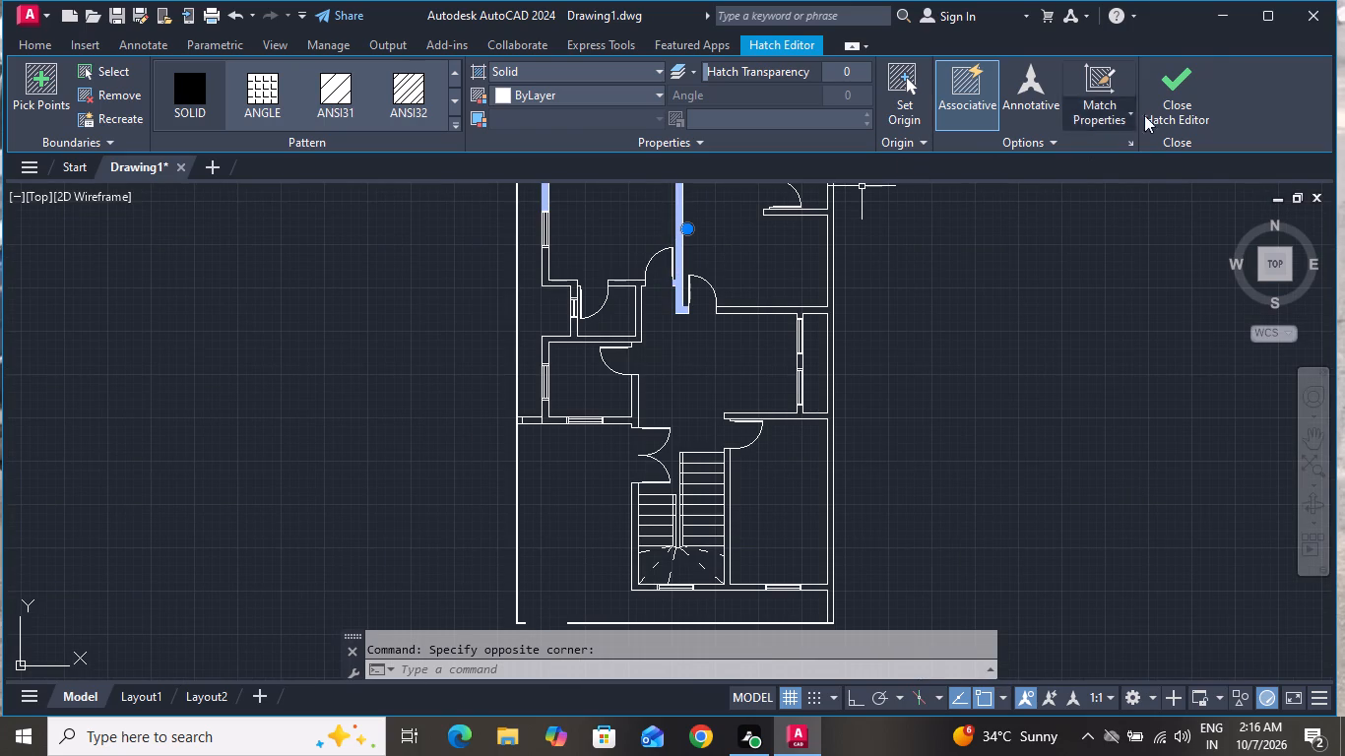
left_click(44, 43)
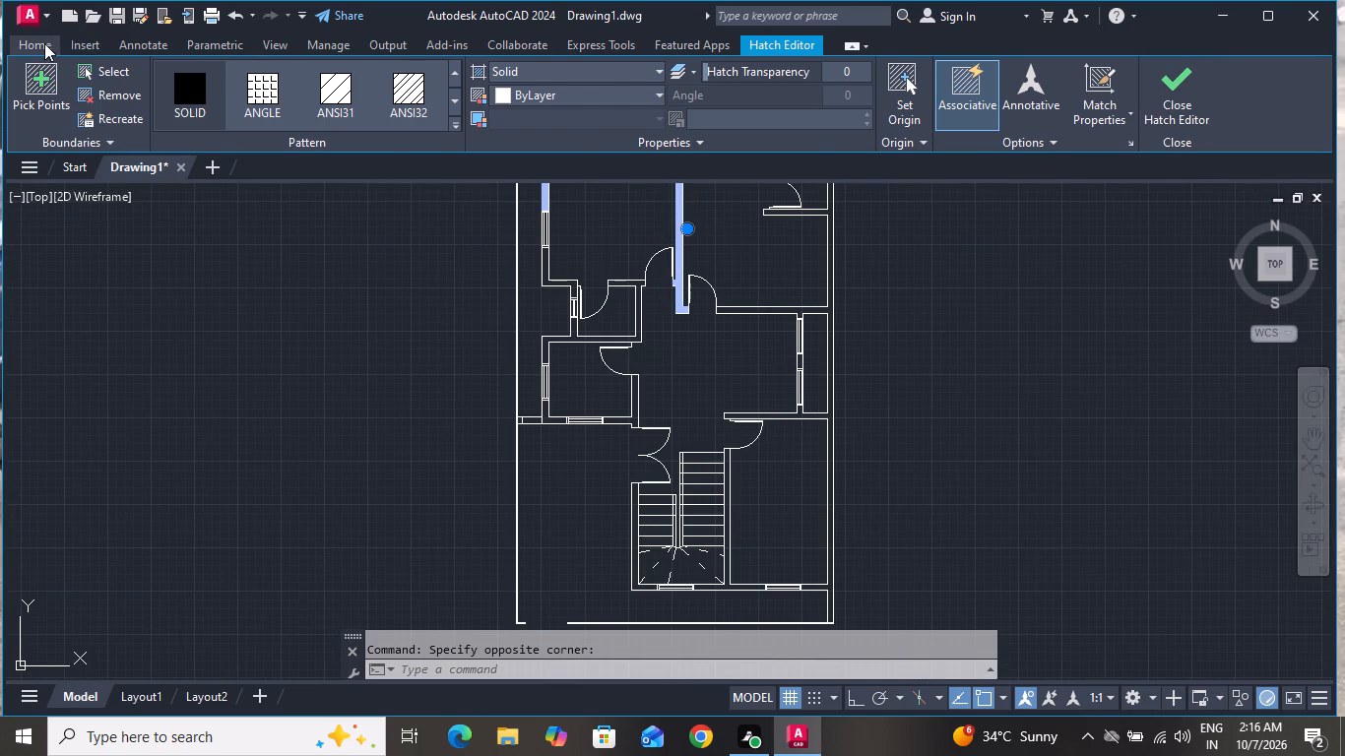
left_click(865, 96)
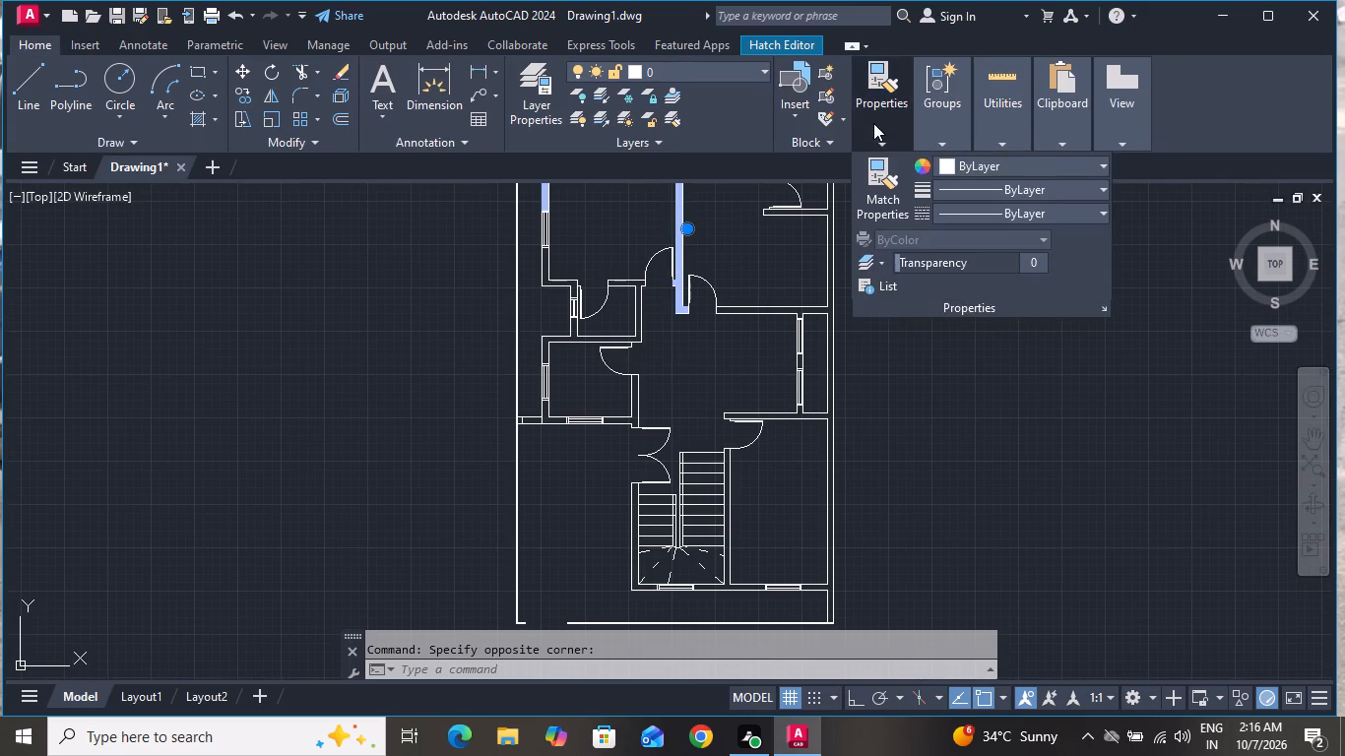
left_click(873, 123)
left_click(891, 123)
left_click(968, 164)
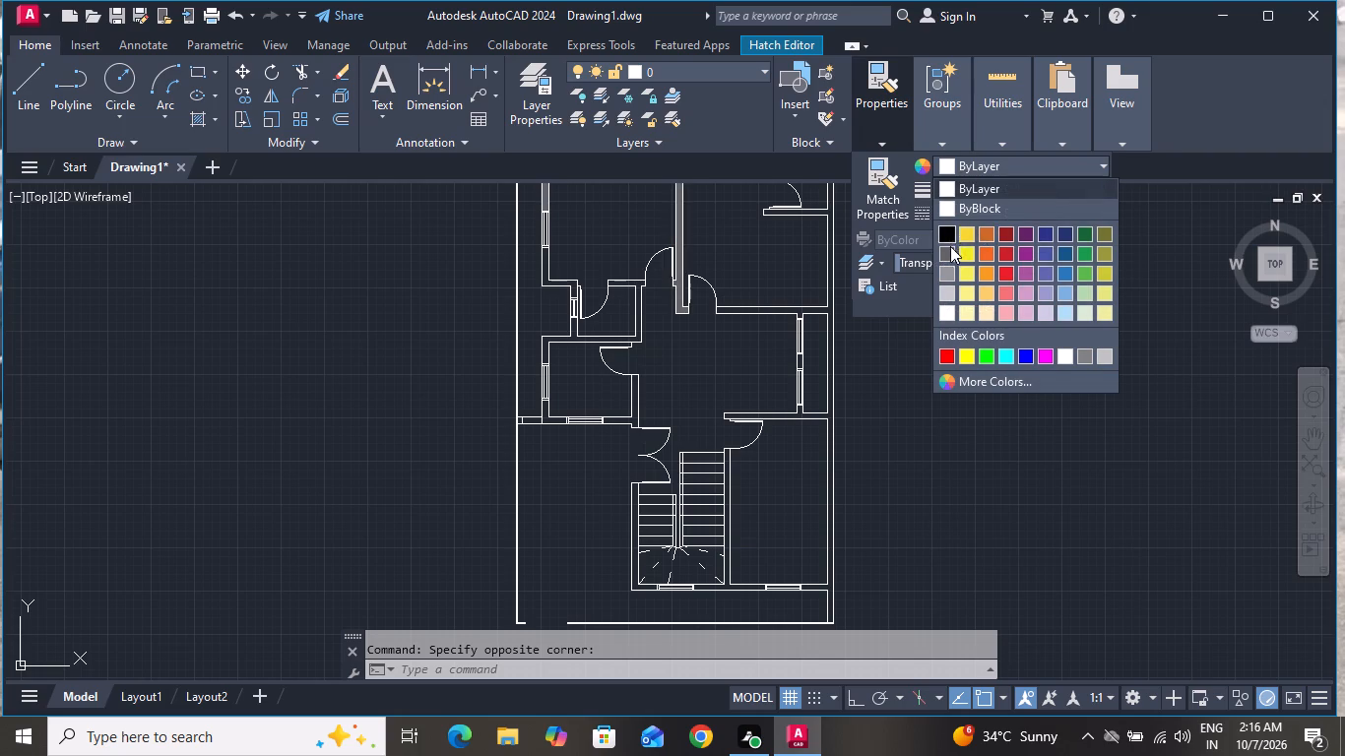
left_click(948, 254)
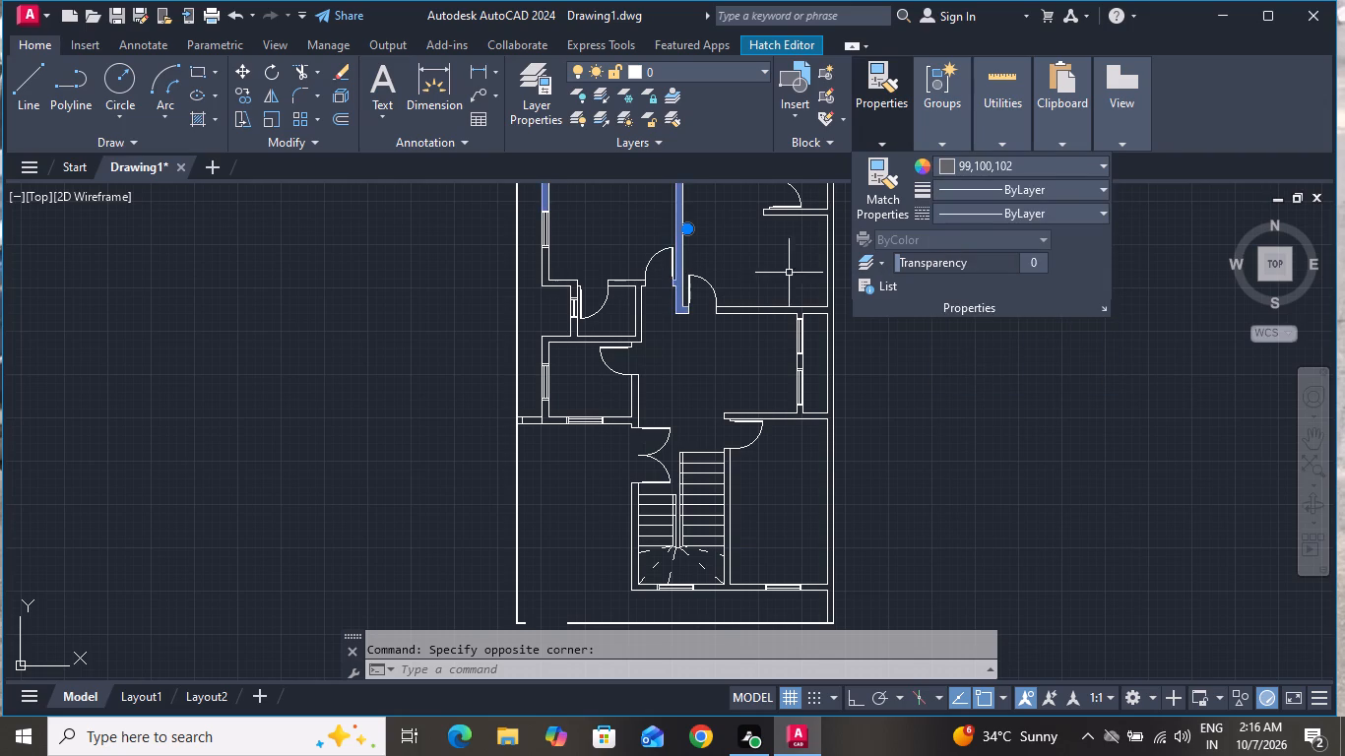
key("Escape")
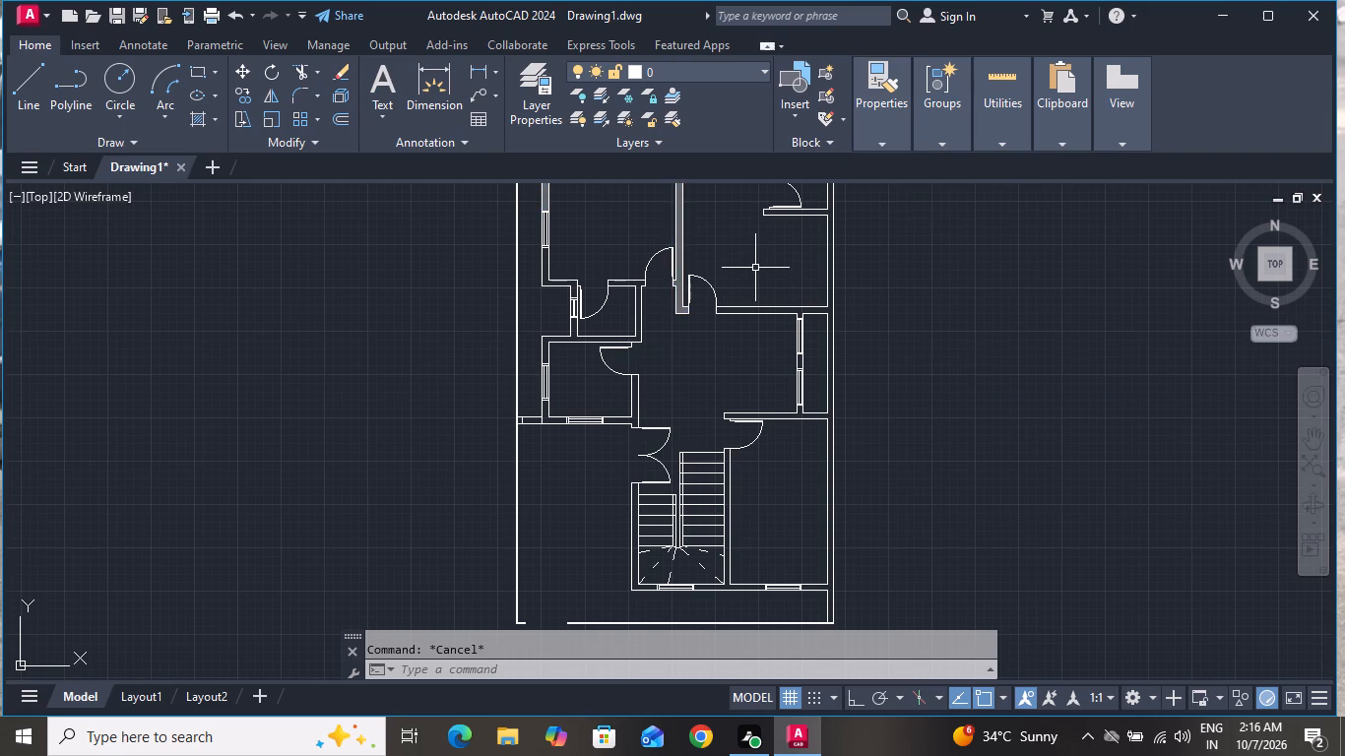
Inspect the recoloured wall hatch across the plan and around the small upper-right room's door.
scroll(755, 271, "down", 1)
scroll(755, 272, "up", 1)
scroll(754, 273, "down", 3)
scroll(763, 250, "up", 3)
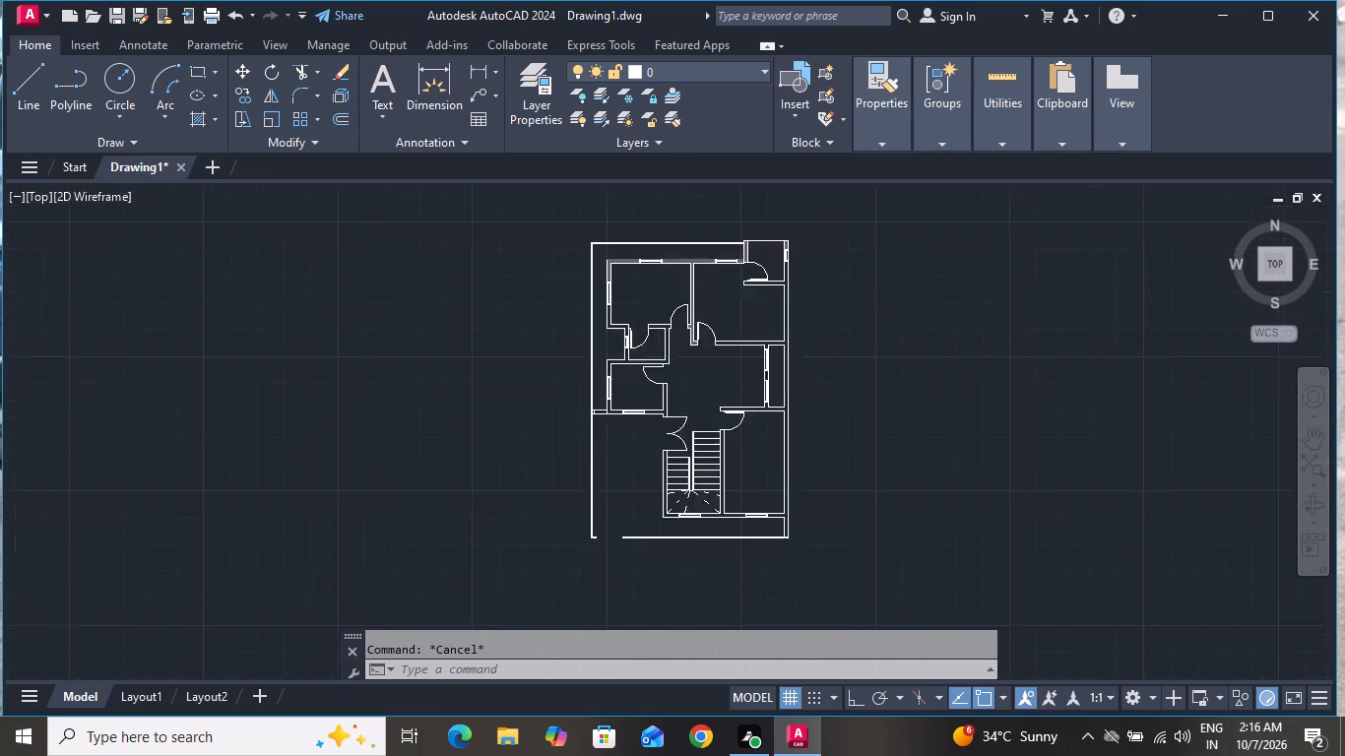
scroll(764, 262, "down", 1)
scroll(764, 262, "up", 6)
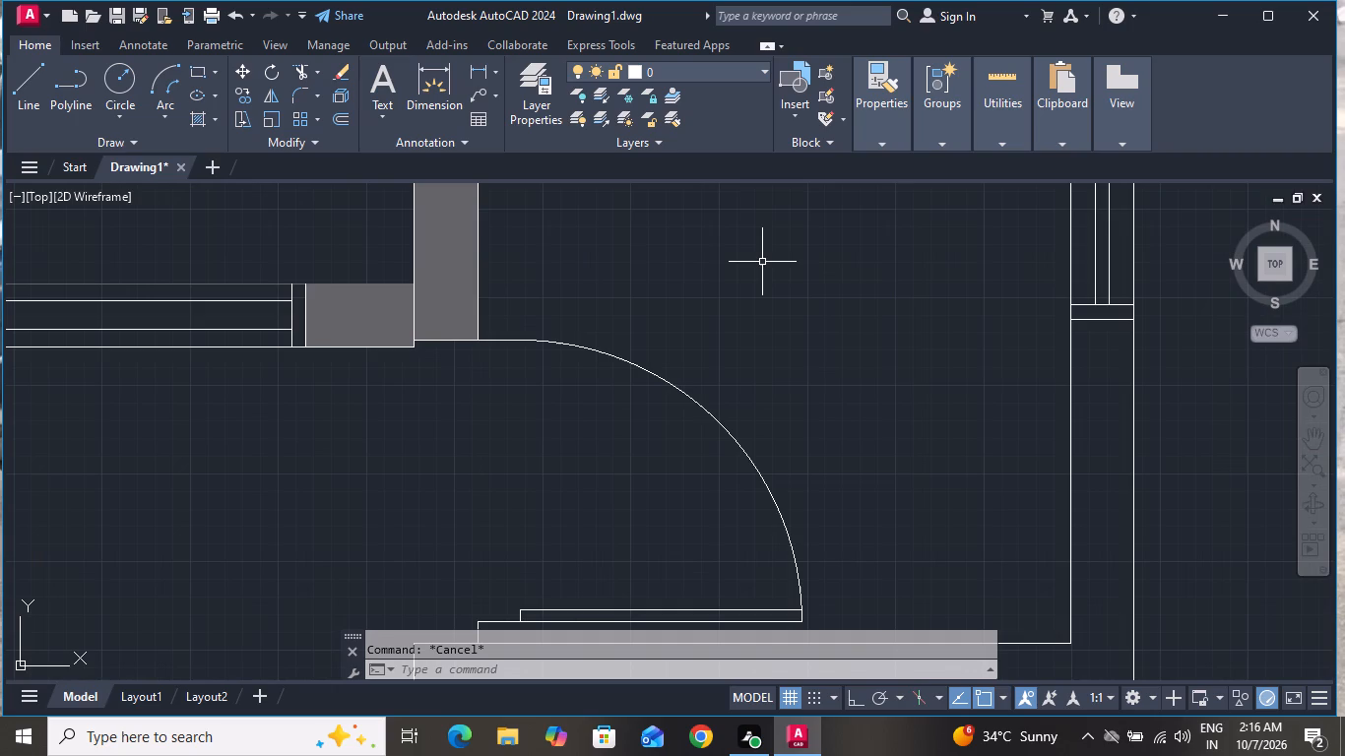
scroll(762, 262, "down", 5)
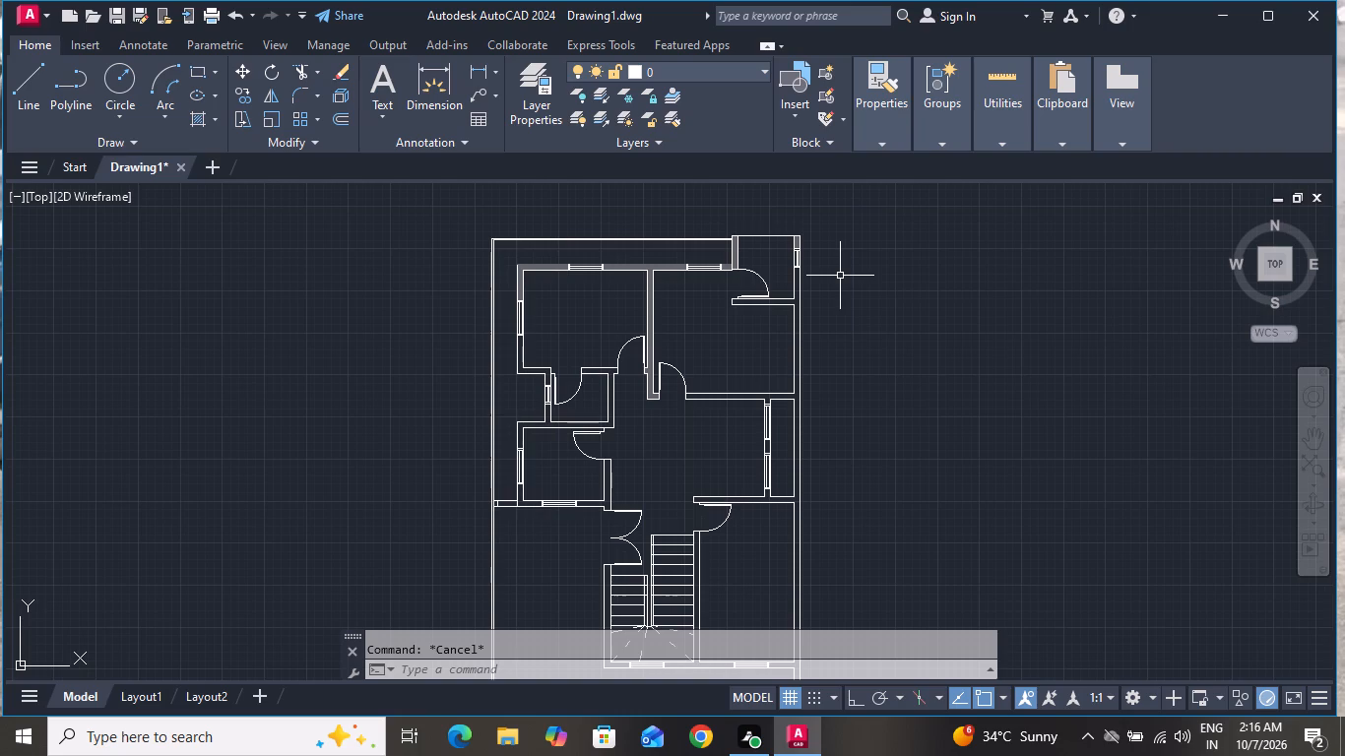
Solid-hatch the walls around the small left-hand rooms and the right outer wall with its connected cross walls.
left_click(191, 112)
left_click(169, 89)
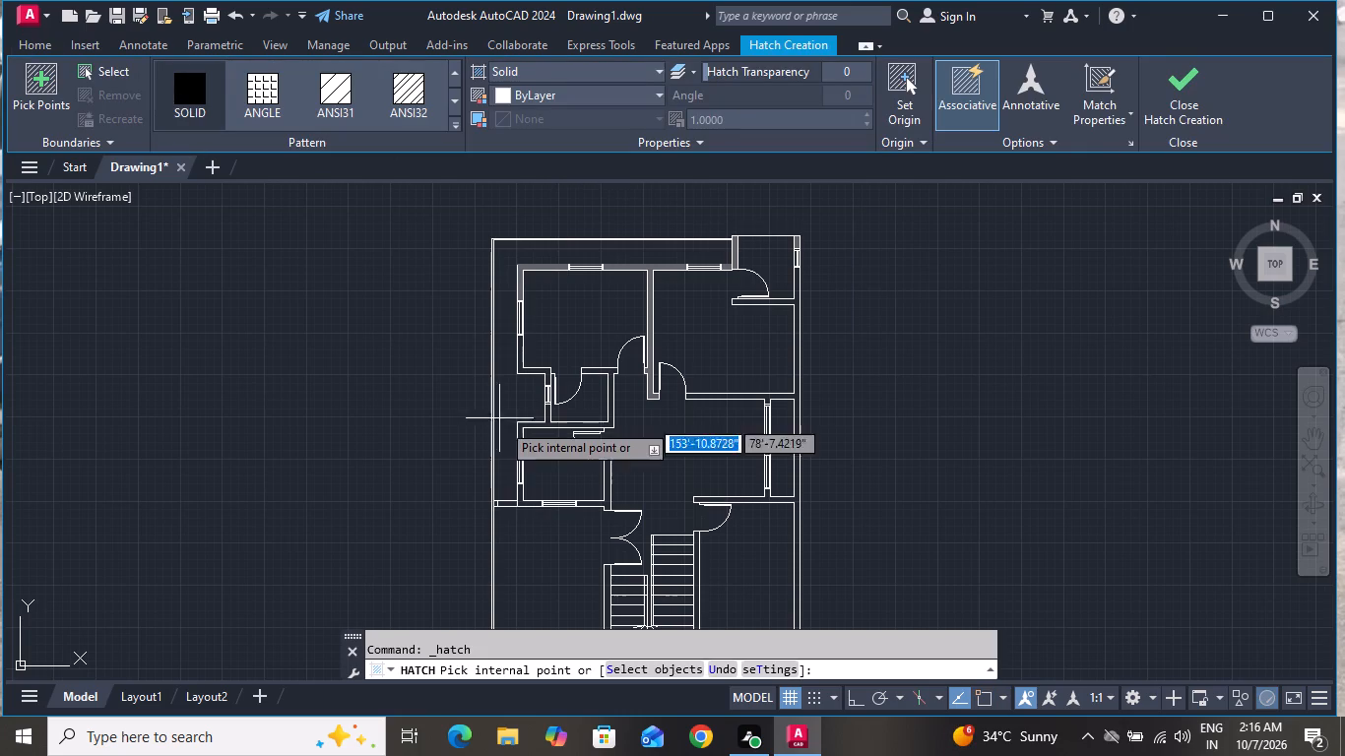
scroll(547, 422, "up", 1)
scroll(547, 422, "down", 1)
scroll(547, 422, "up", 1)
left_click(554, 422)
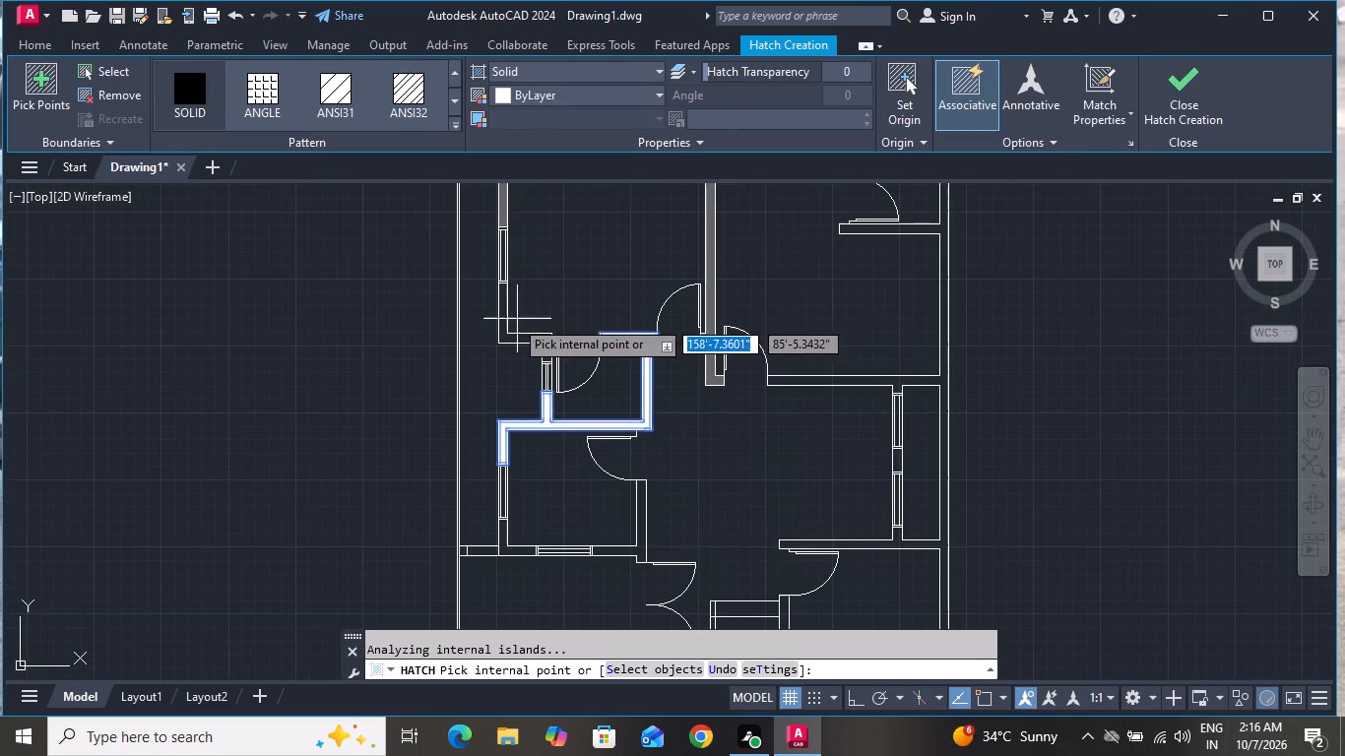
left_click(503, 325)
scroll(686, 392, "down", 1)
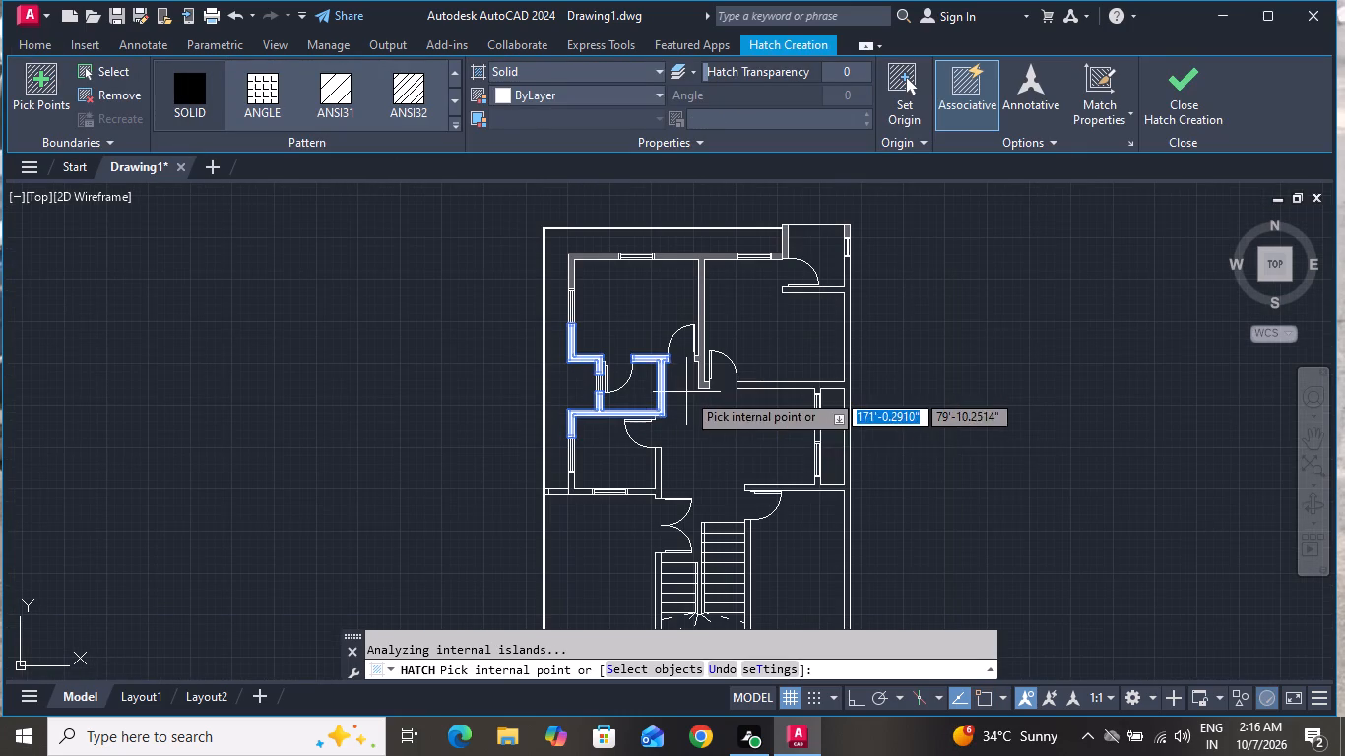
scroll(802, 383, "up", 3)
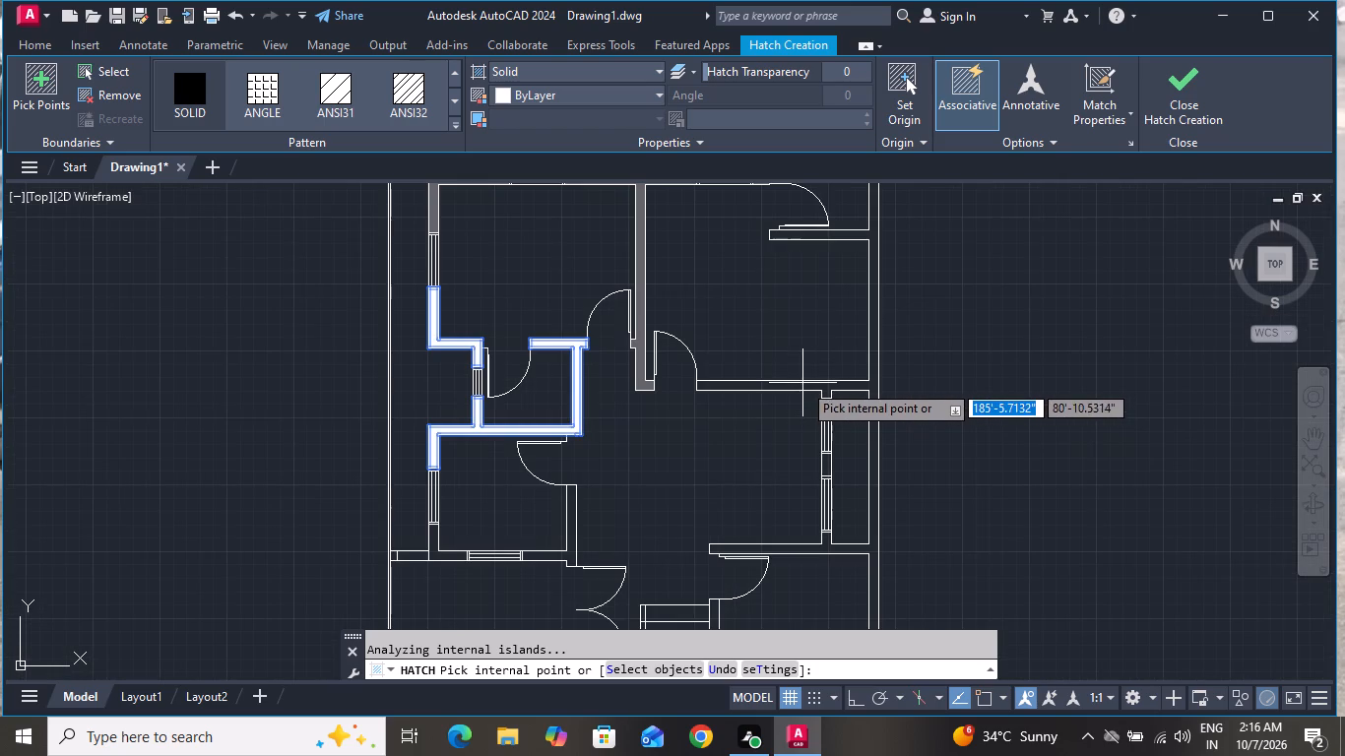
left_click(801, 387)
scroll(914, 382, "down", 1)
scroll(915, 380, "up", 1)
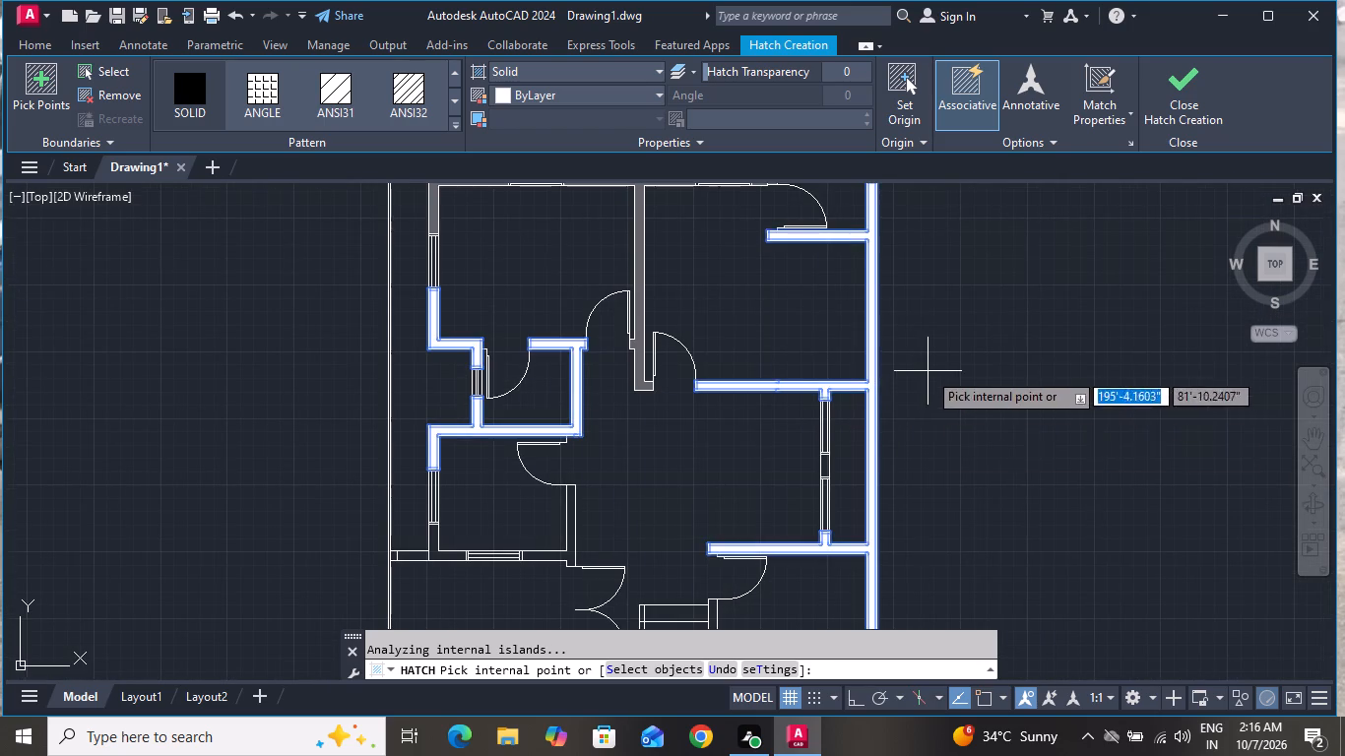
Add the staircase side walls, the bottom wall segments and the lower-left room's bottom walls to the solid hatch.
scroll(904, 441, "down", 3)
scroll(854, 540, "up", 4)
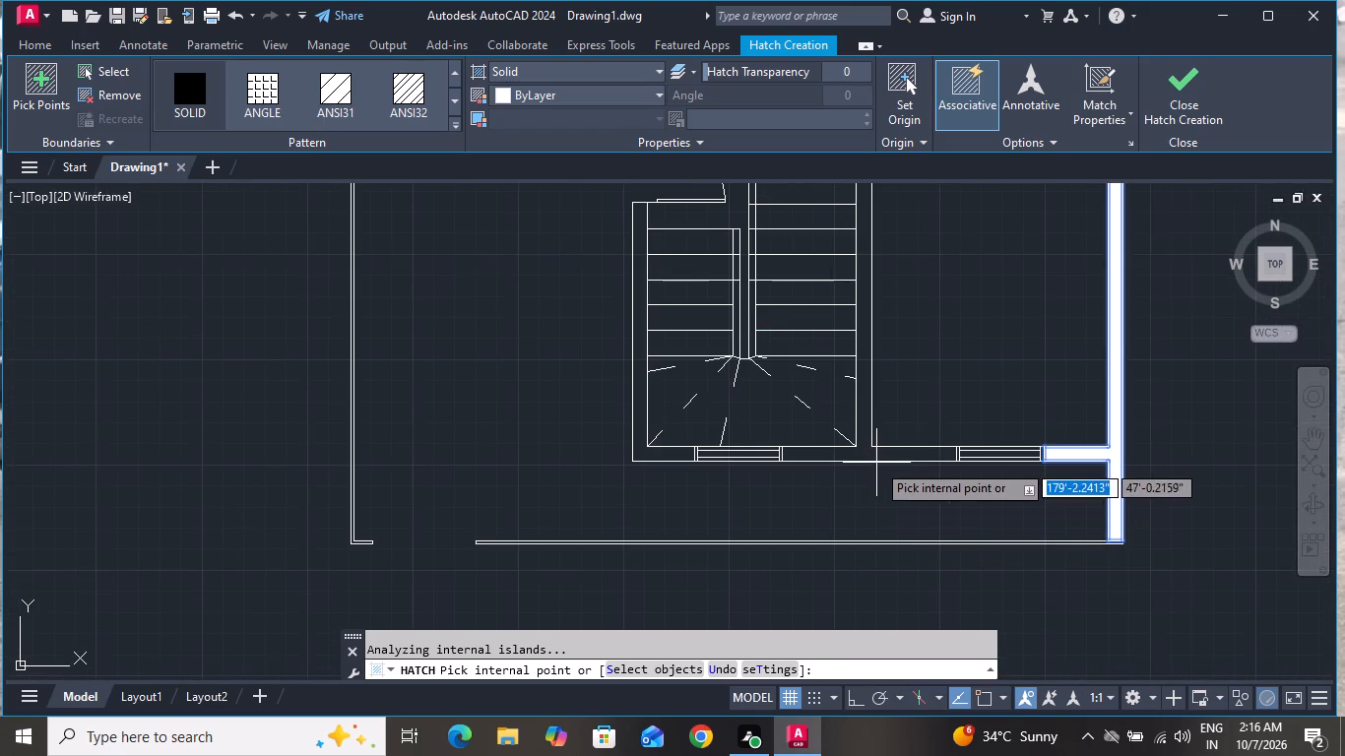
left_click(855, 453)
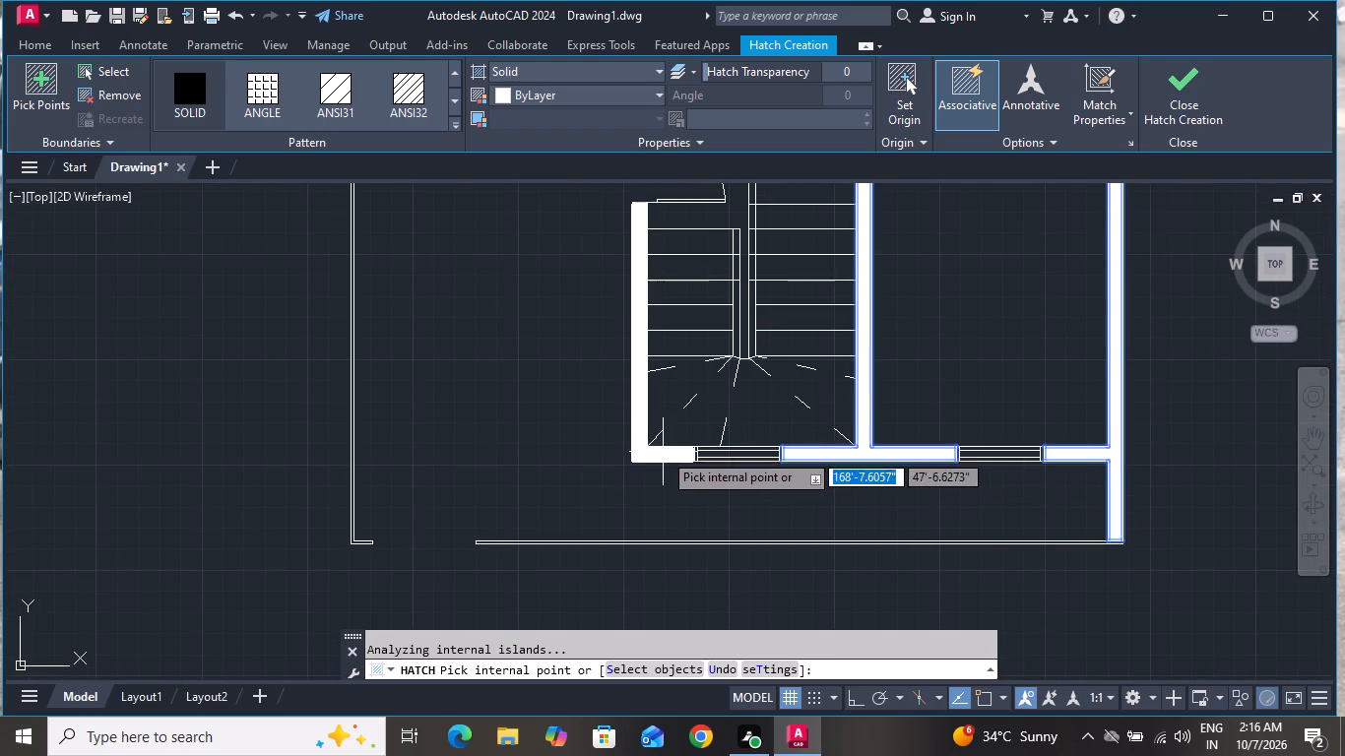
left_click(663, 452)
scroll(684, 541, "down", 2)
scroll(684, 325, "up", 3)
left_click(629, 376)
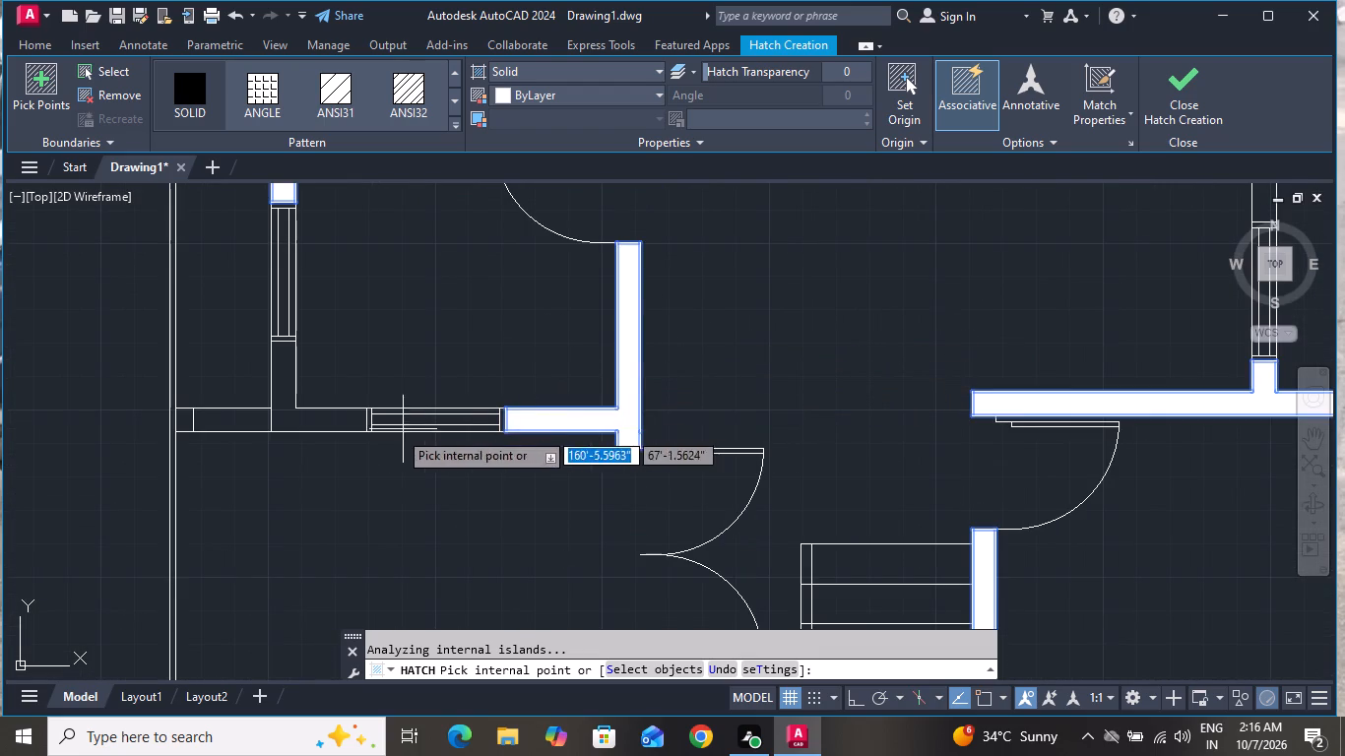
left_click(343, 428)
scroll(291, 415, "down", 3)
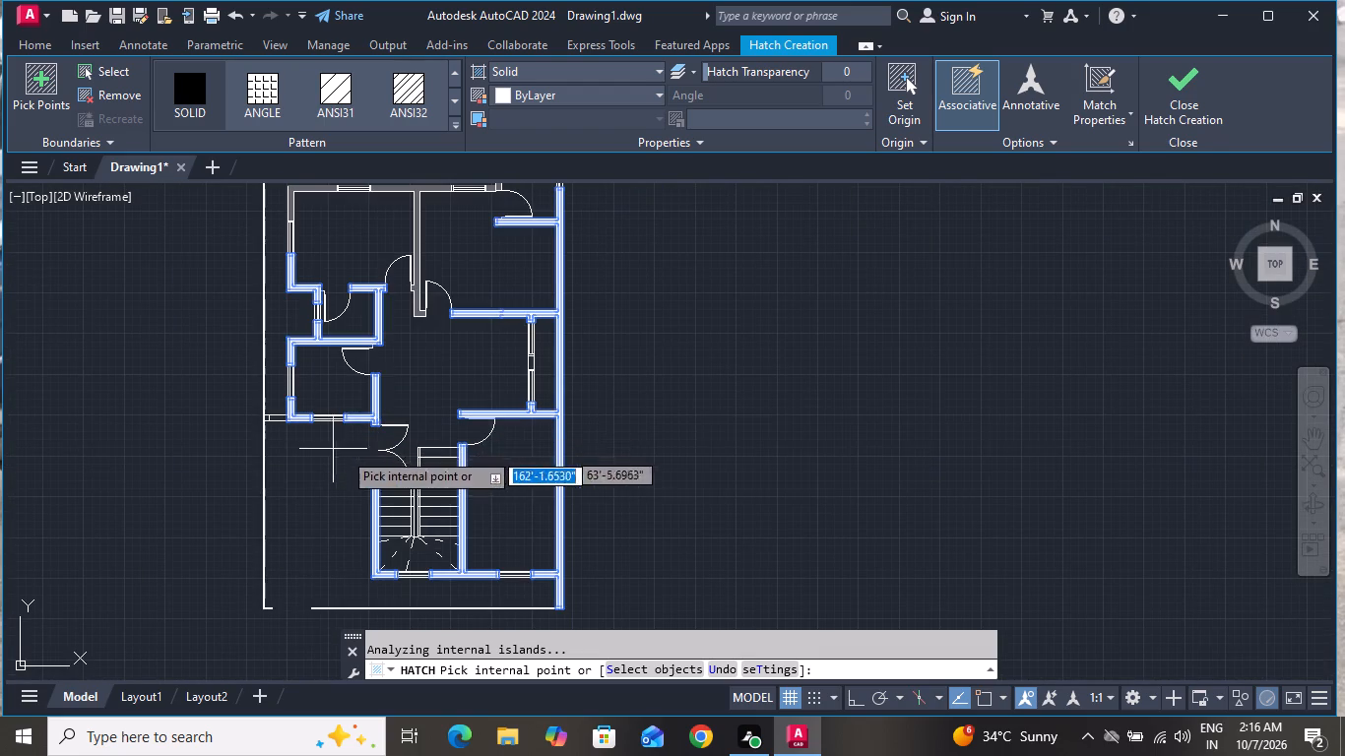
scroll(535, 416, "down", 1)
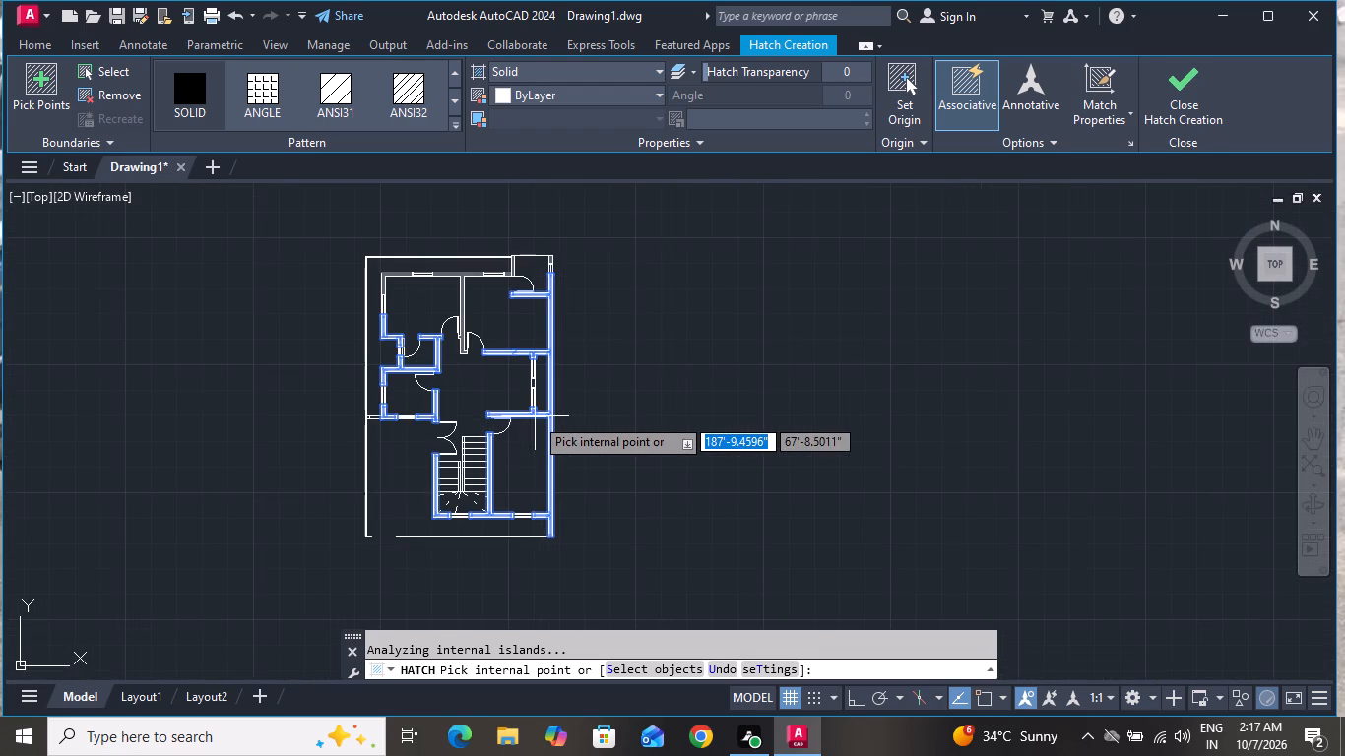
Set the new wall hatch's colour to 147,149,152 and finish the hatch.
scroll(498, 262, "up", 7)
scroll(521, 269, "down", 1)
scroll(522, 272, "up", 1)
scroll(522, 272, "down", 1)
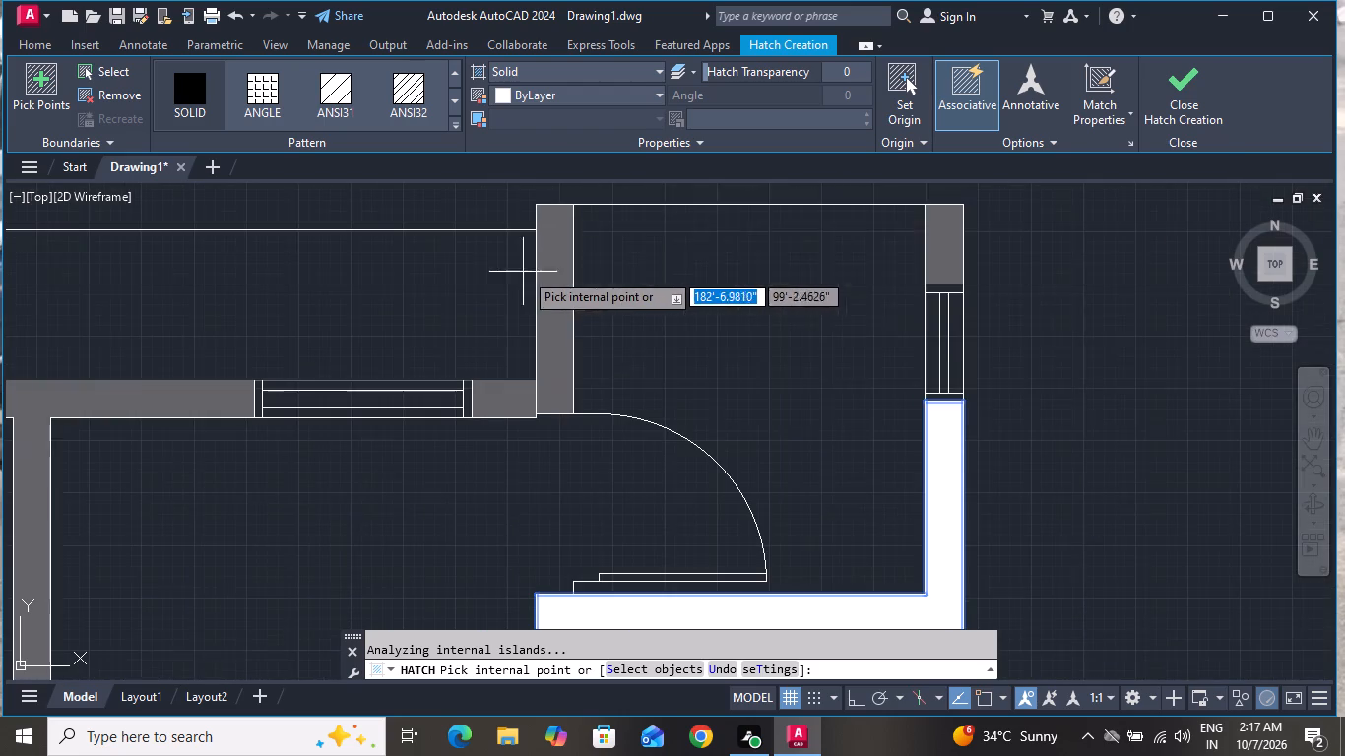
left_click(38, 48)
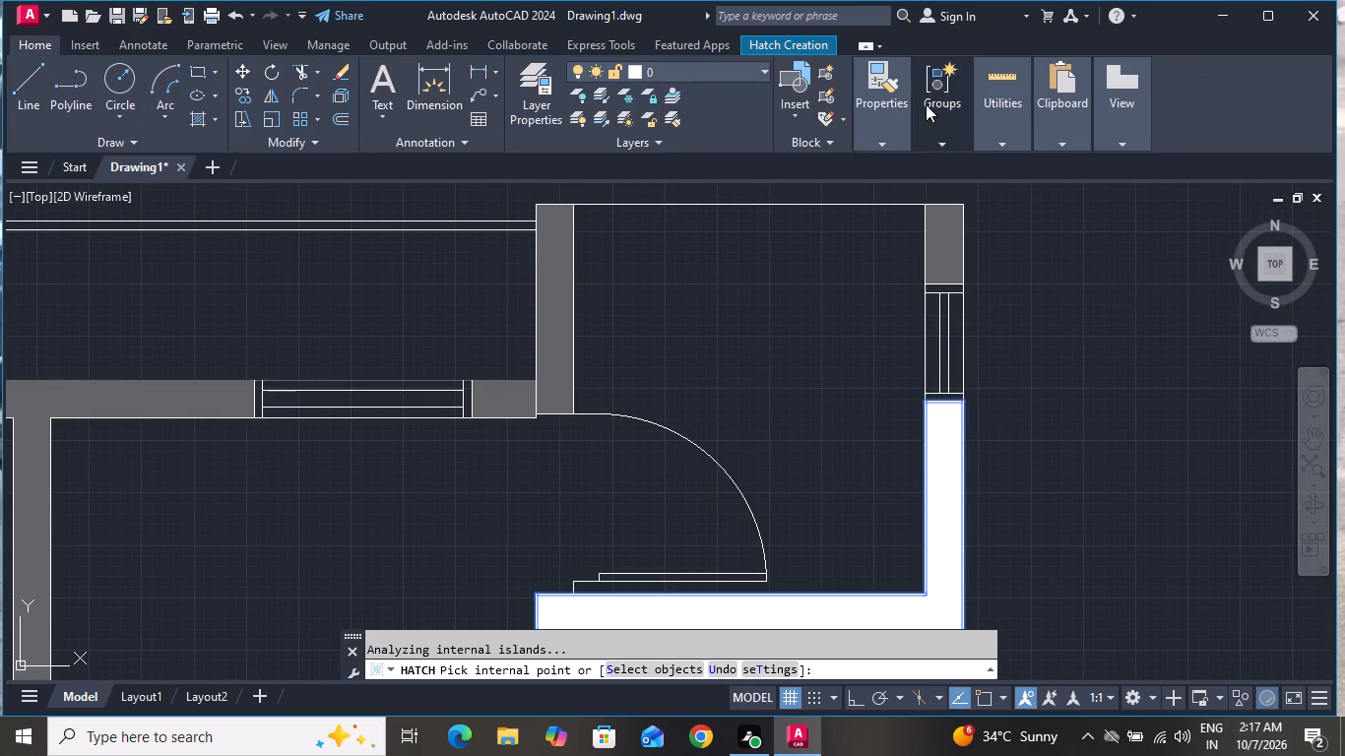
left_click(956, 164)
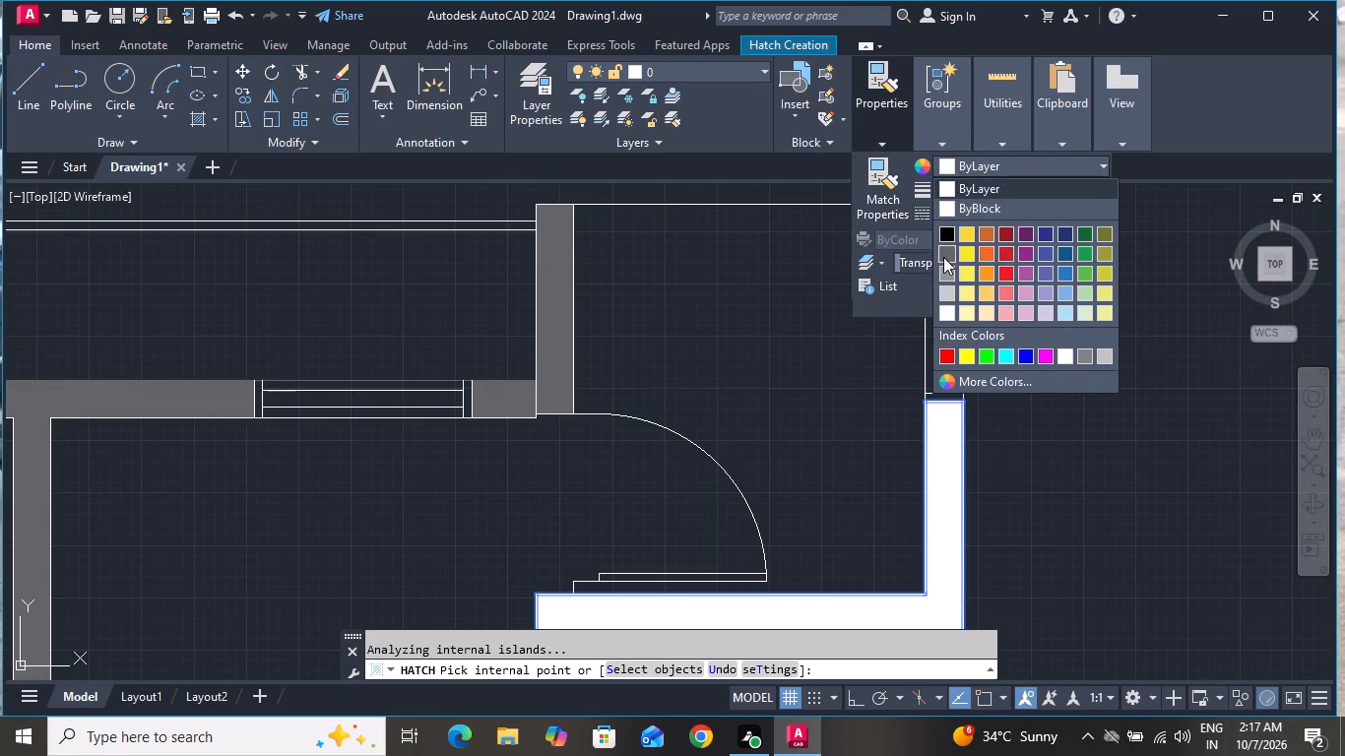
left_click(943, 266)
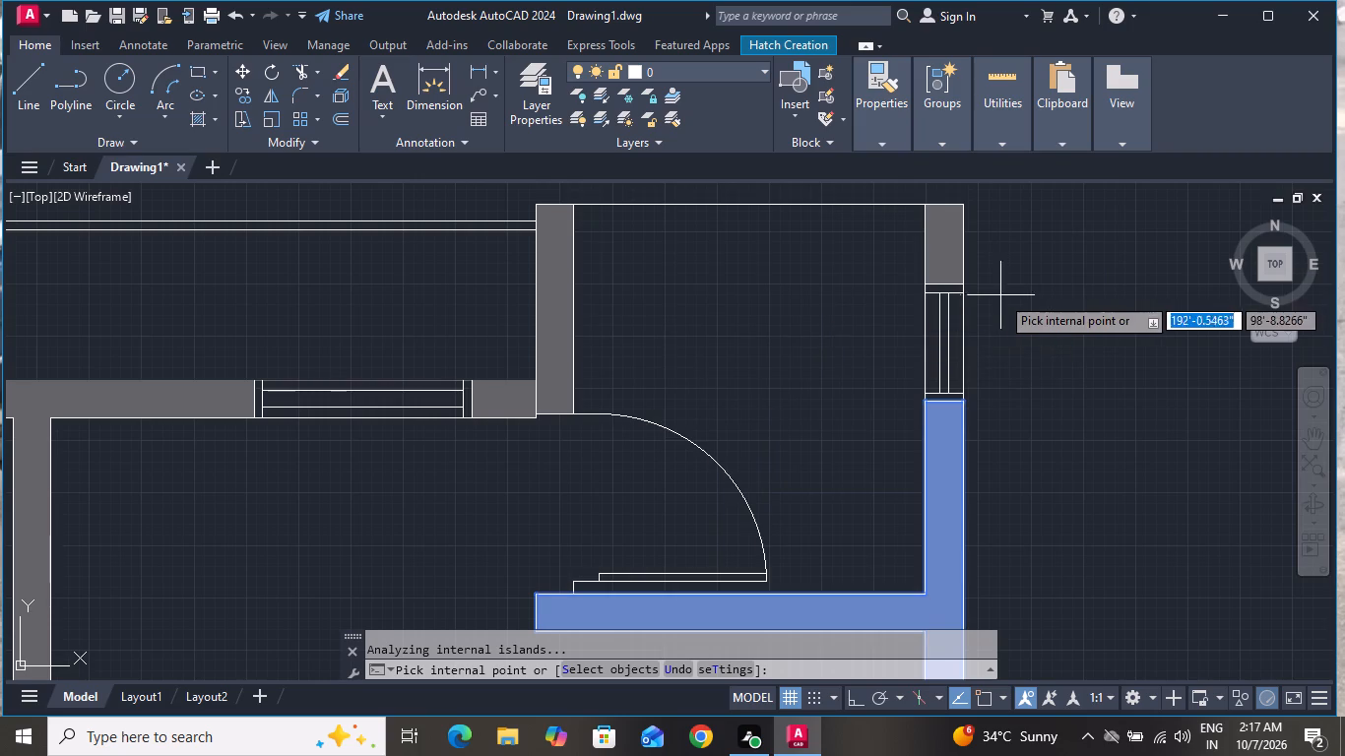
key("Escape")
Change the colour of the new solid wall hatch to 99,100,102 to match the upper walls.
scroll(1082, 310, "down", 4)
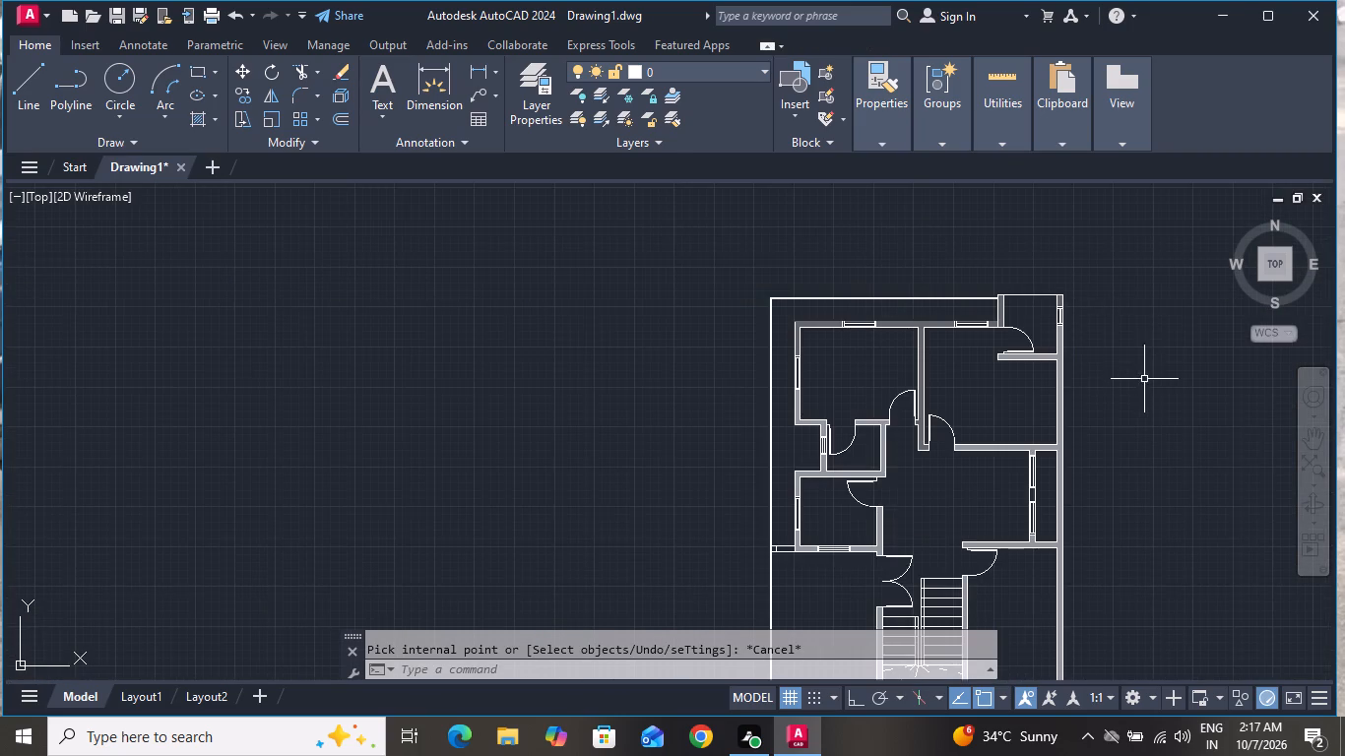
scroll(1137, 367, "down", 1)
scroll(1160, 504, "up", 2)
scroll(995, 396, "up", 3)
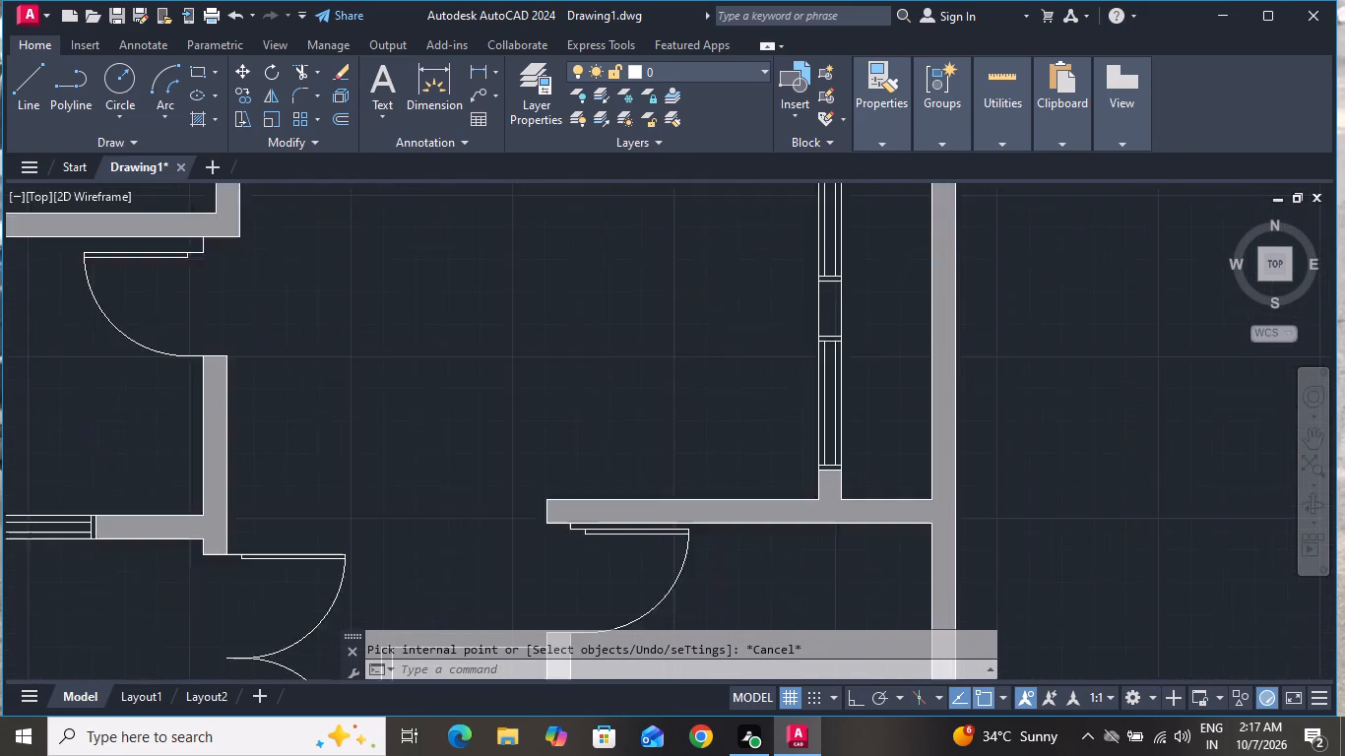
left_click(917, 379)
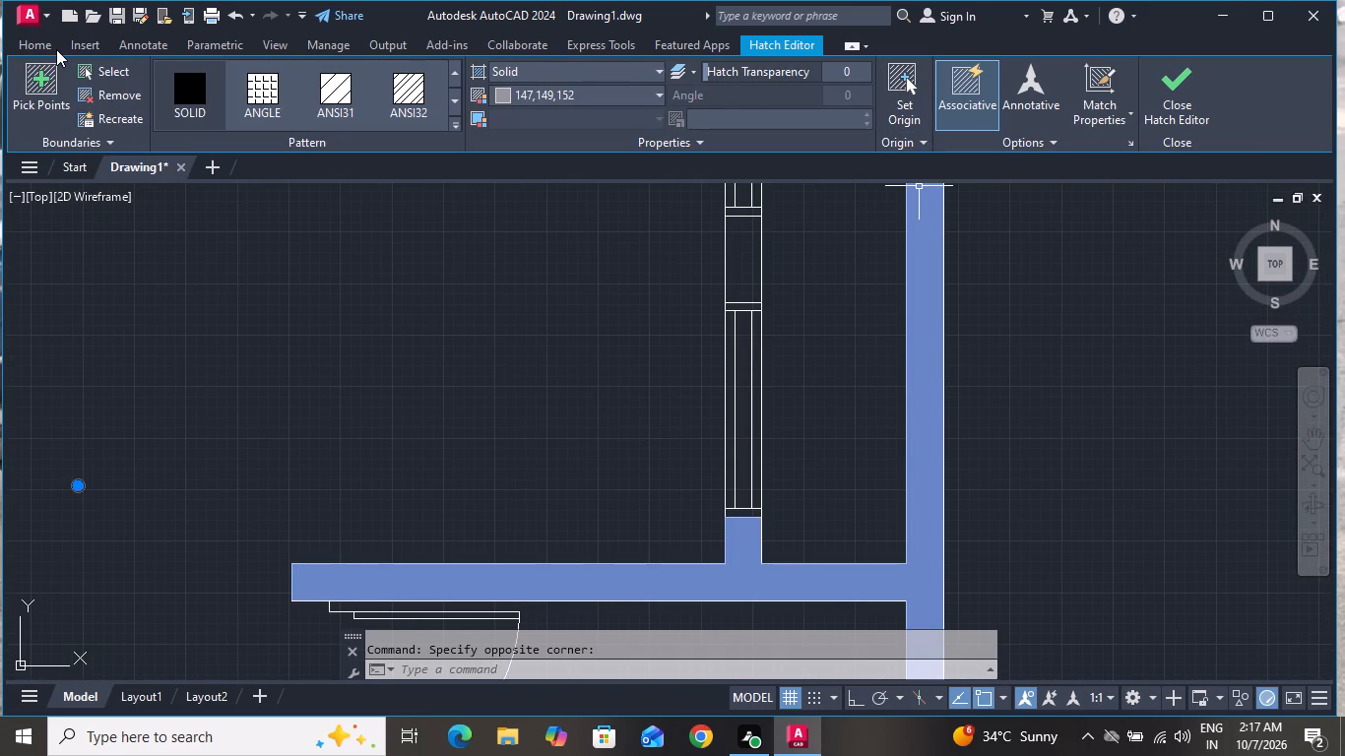
left_click(44, 47)
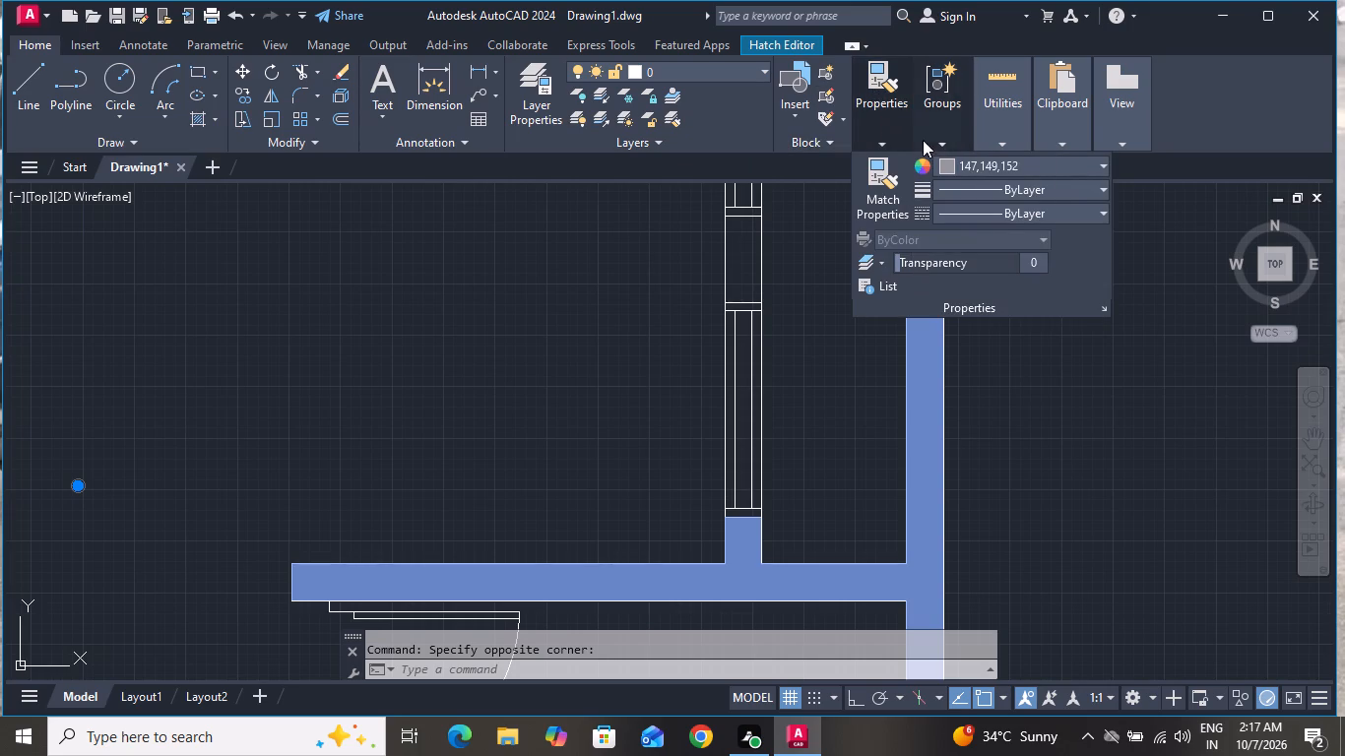
left_click(962, 162)
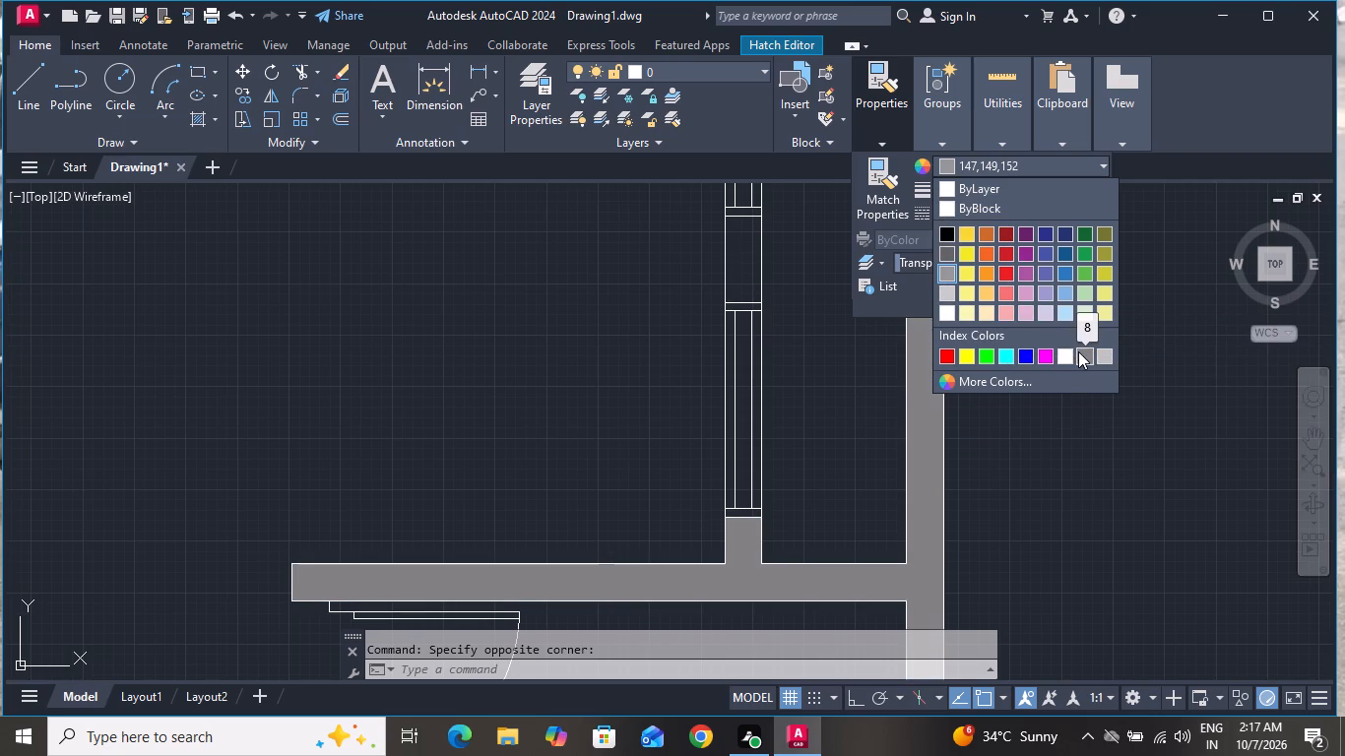
left_click(945, 253)
scroll(464, 391, "down", 3)
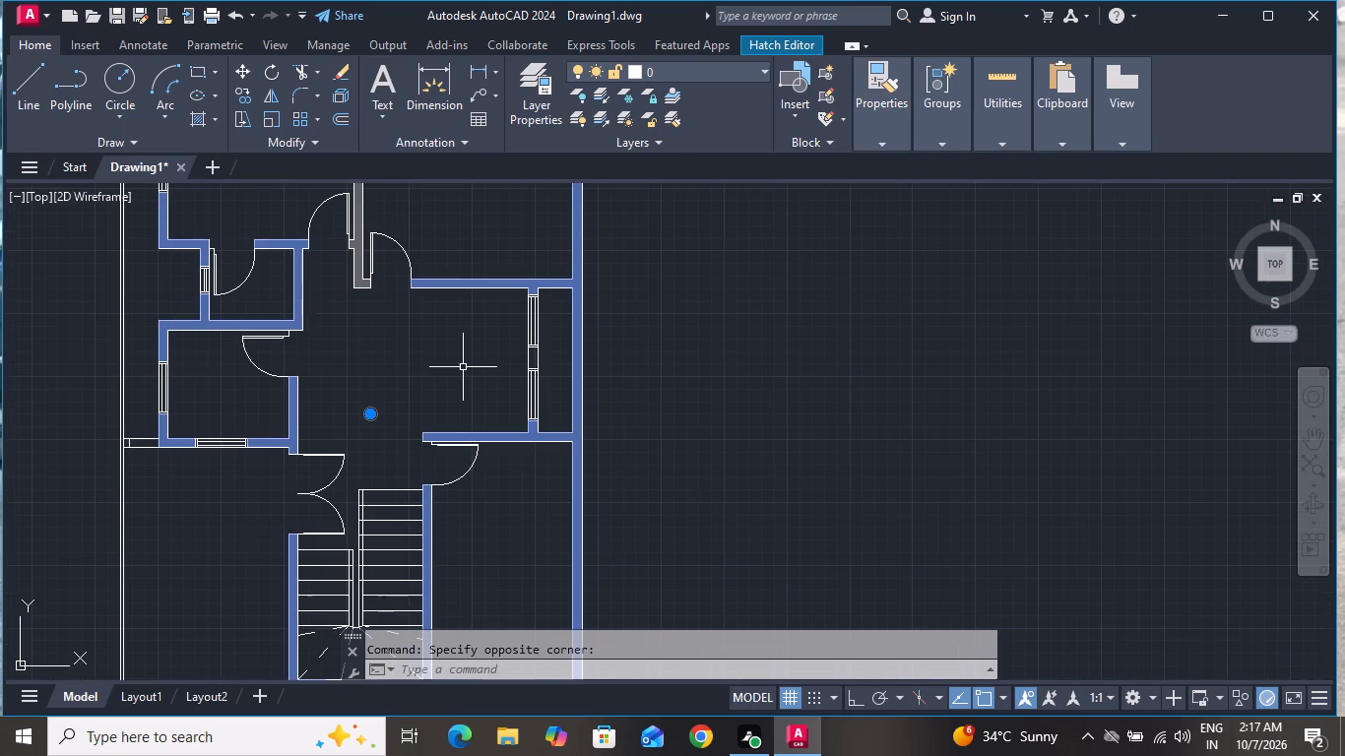
key("Escape")
Insert the Vehicles - Imperial block from the architectural tool palette in the empty space to the right of the plan.
scroll(474, 351, "down", 1)
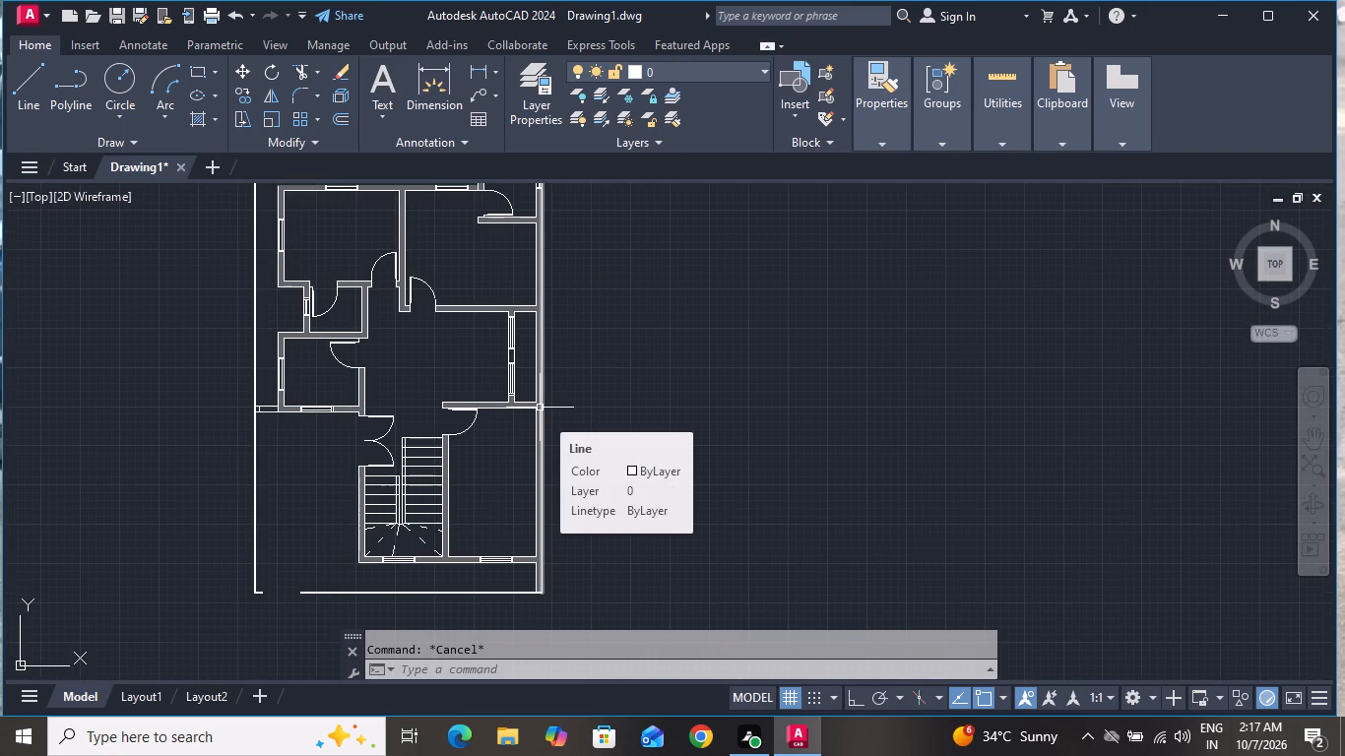
key("t")
key("p")
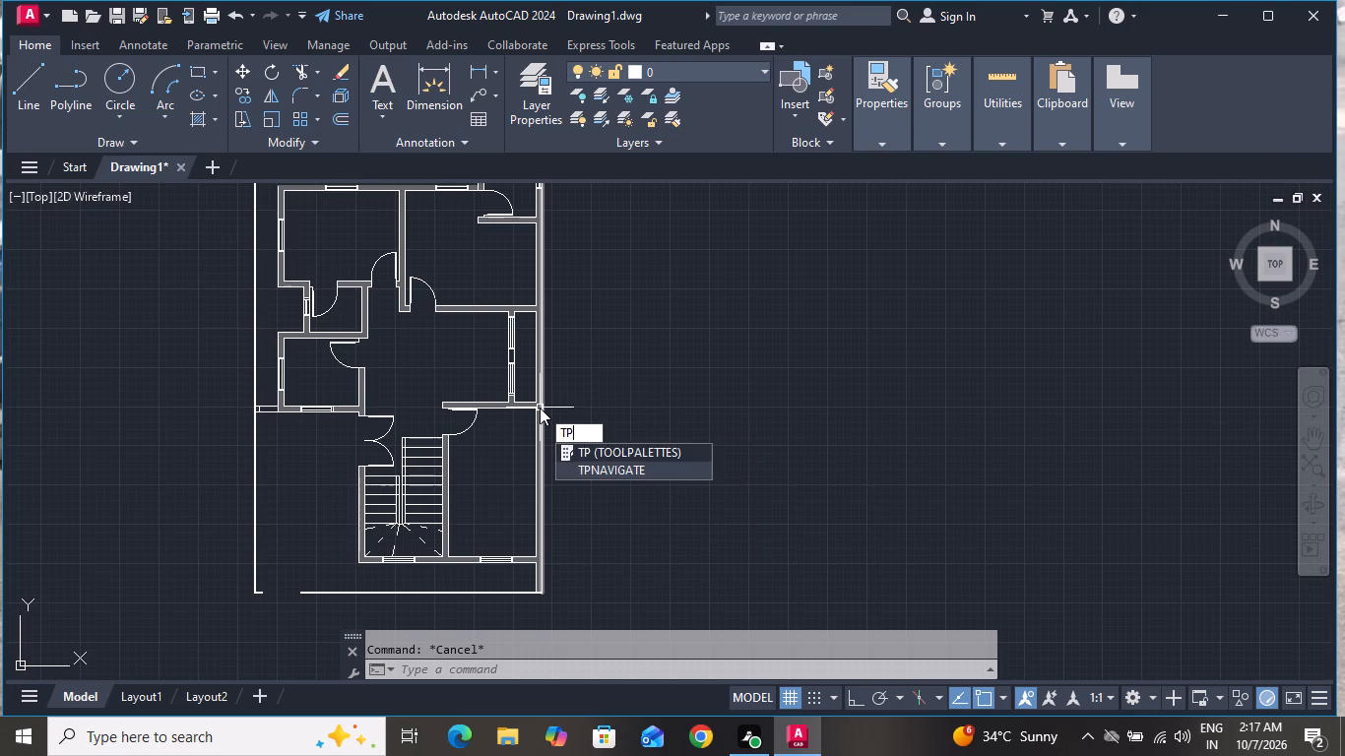
key("space")
scroll(796, 319, "down", 1)
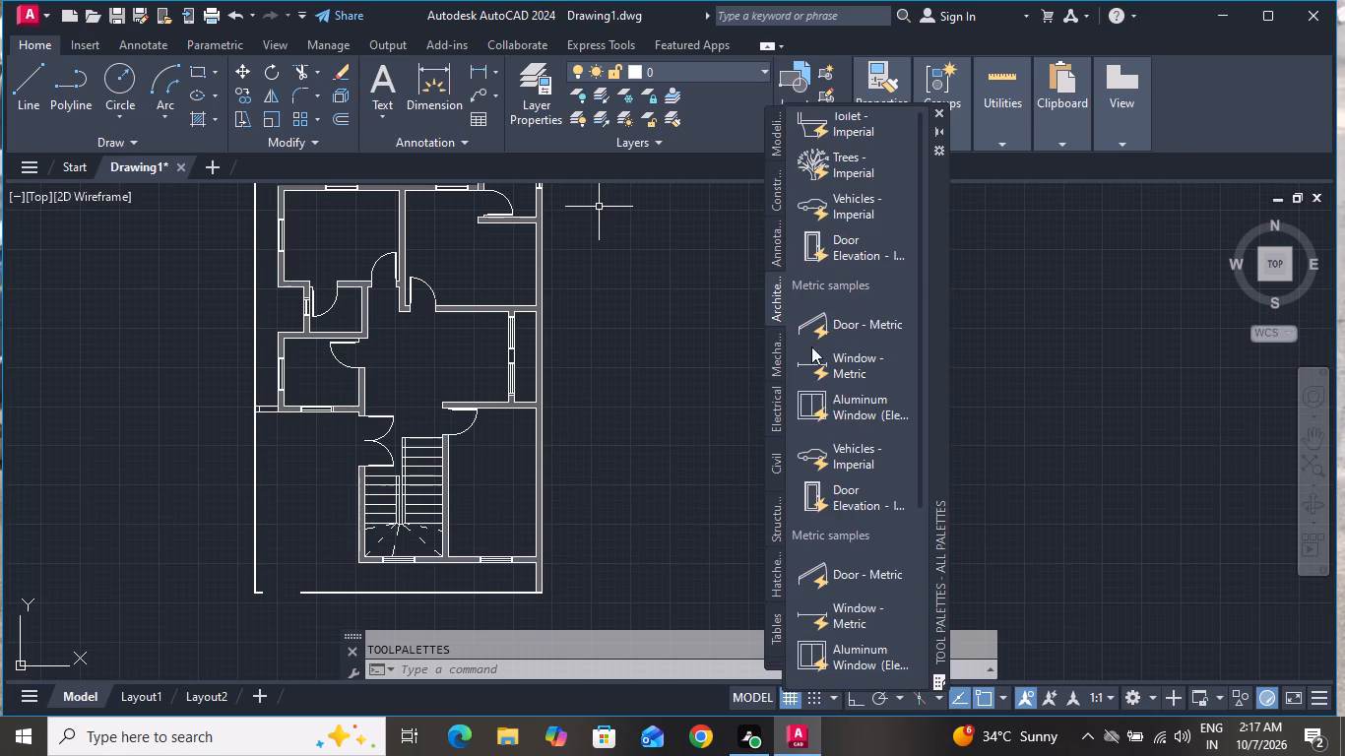
scroll(811, 346, "down", 1)
left_click_drag(819, 202, 659, 324)
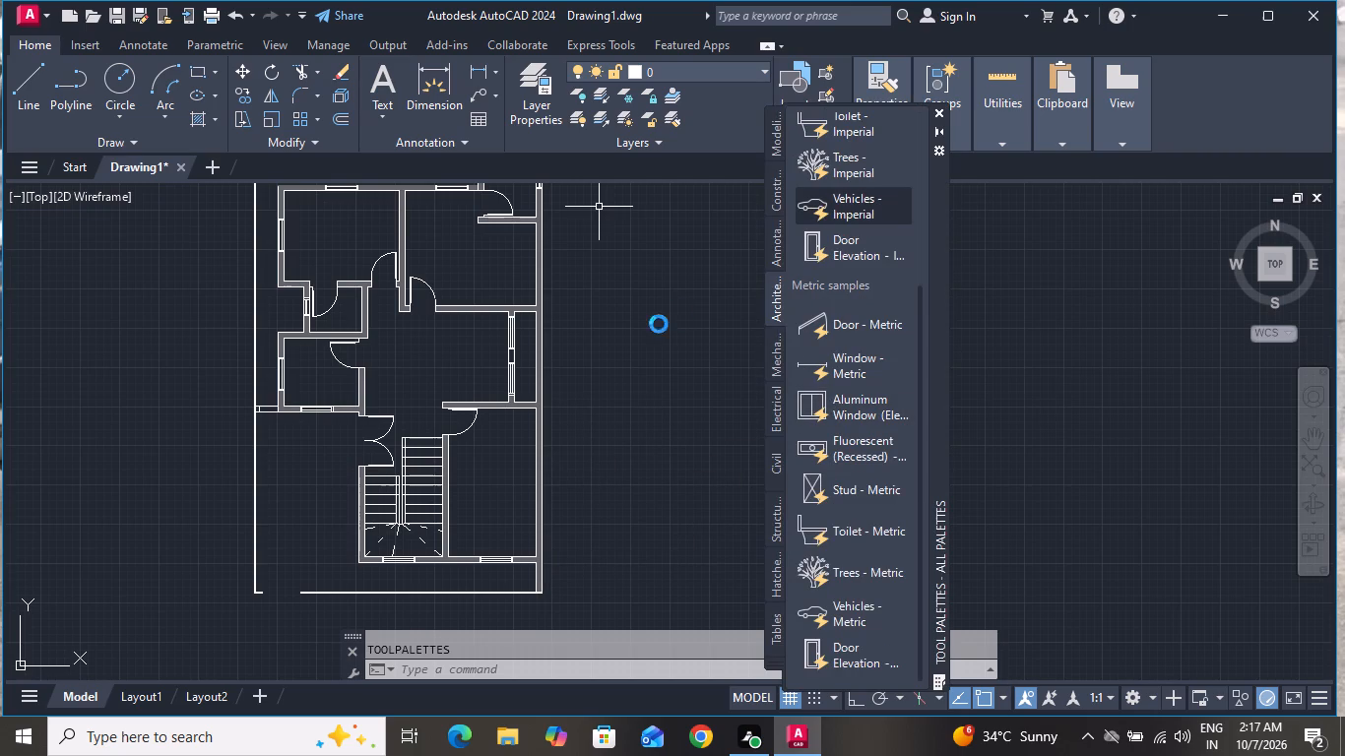
left_click_drag(659, 324, 642, 334)
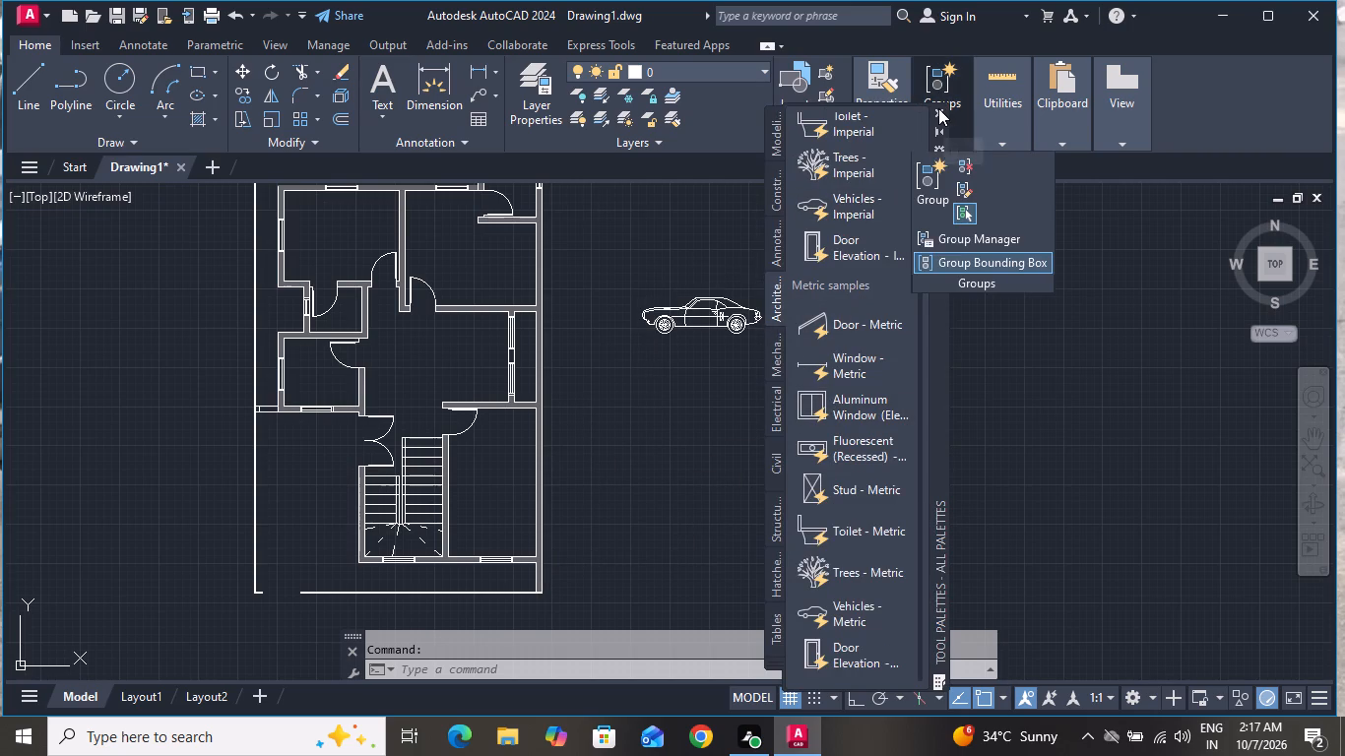
left_click(938, 108)
Switch the inserted car block from its side view to its top view.
left_click(746, 306)
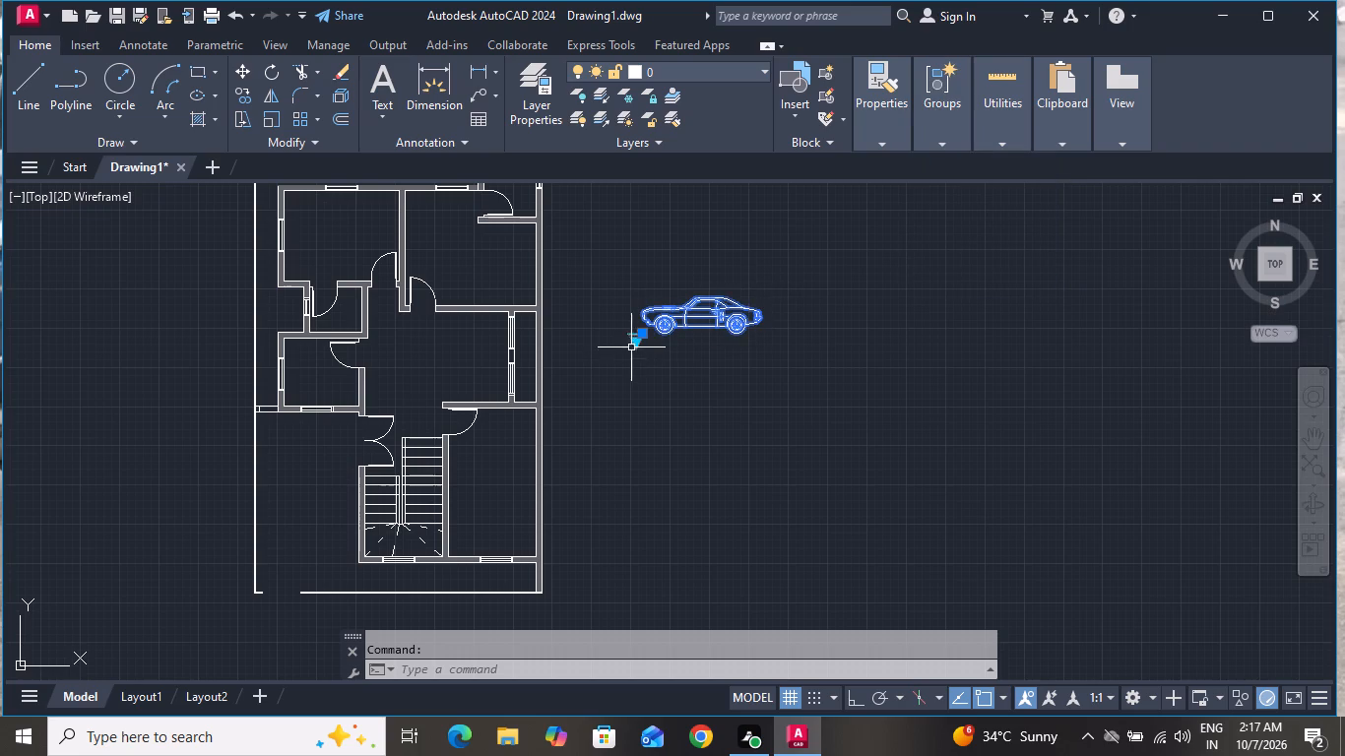
left_click(636, 339)
left_click(684, 459)
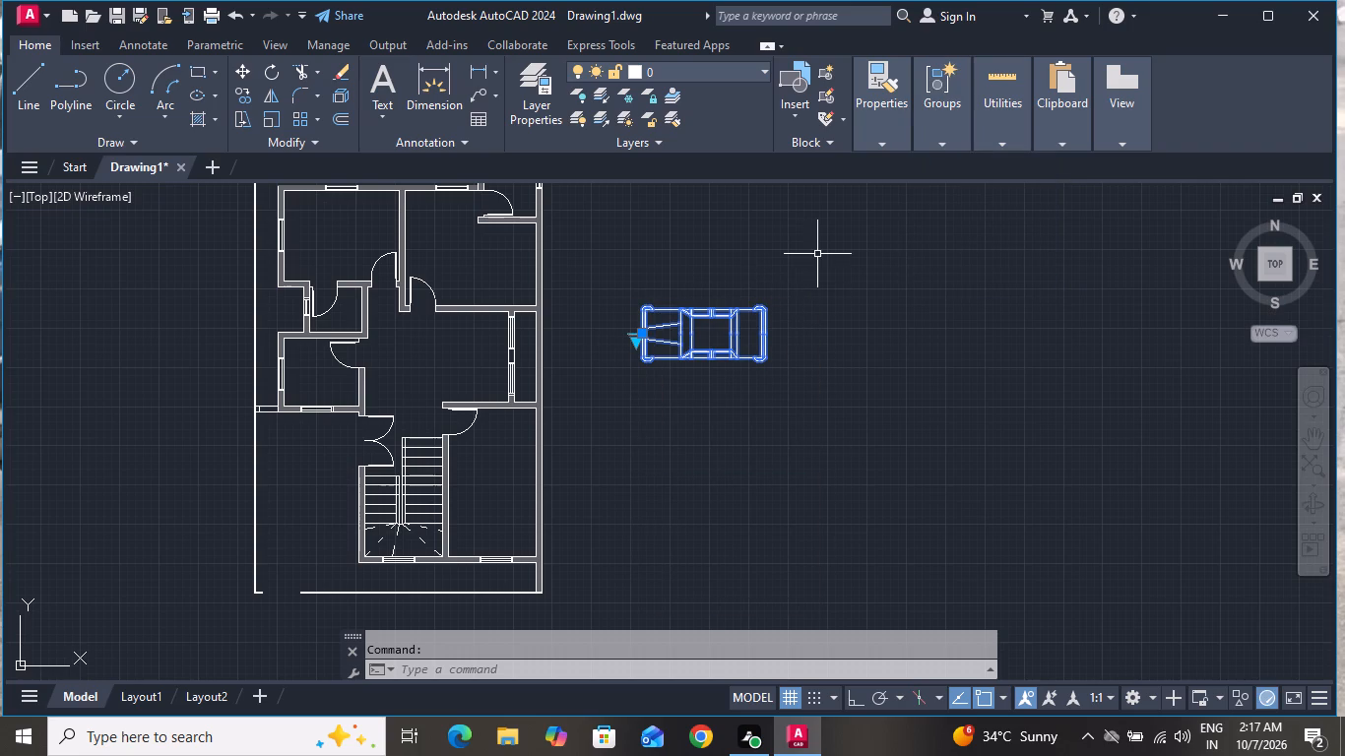
Rotate the car block 90° about its lower-left corner with Ortho on so it stands vertically.
left_click(265, 72)
left_click(858, 706)
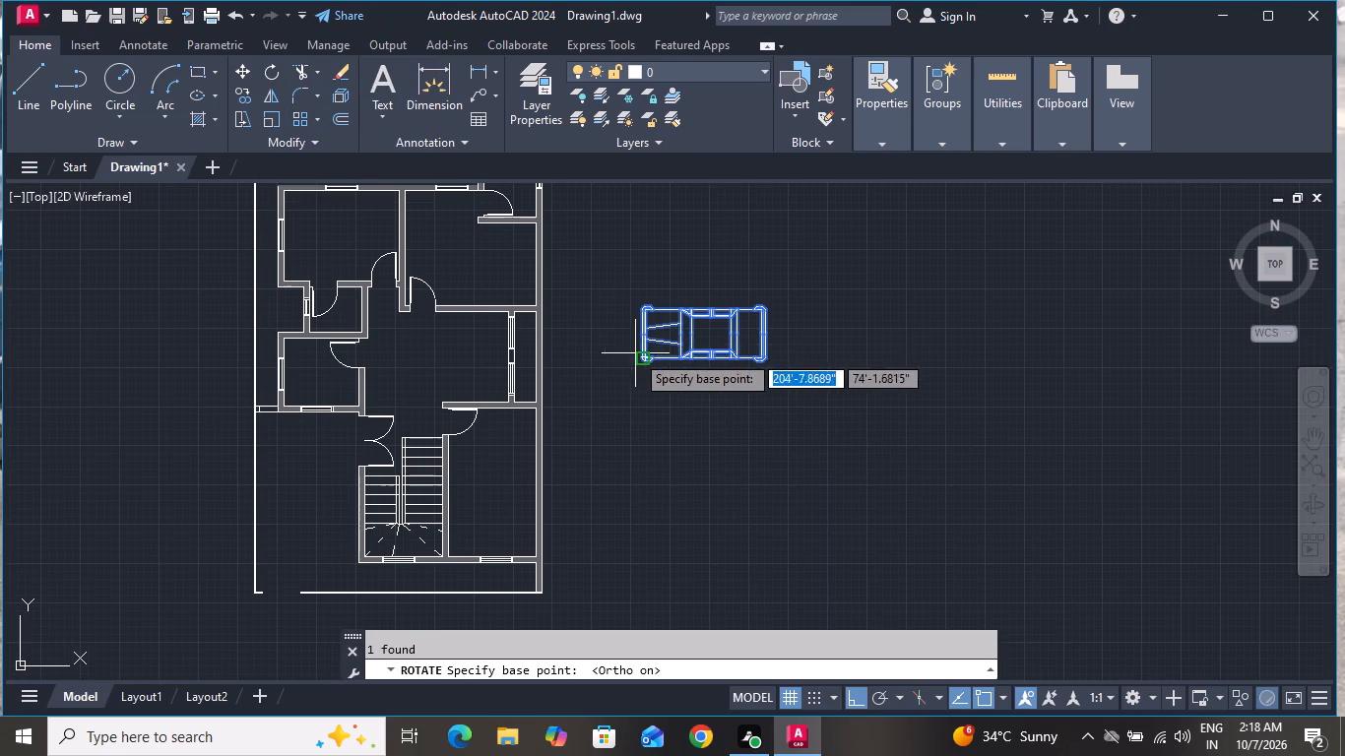
left_click(638, 358)
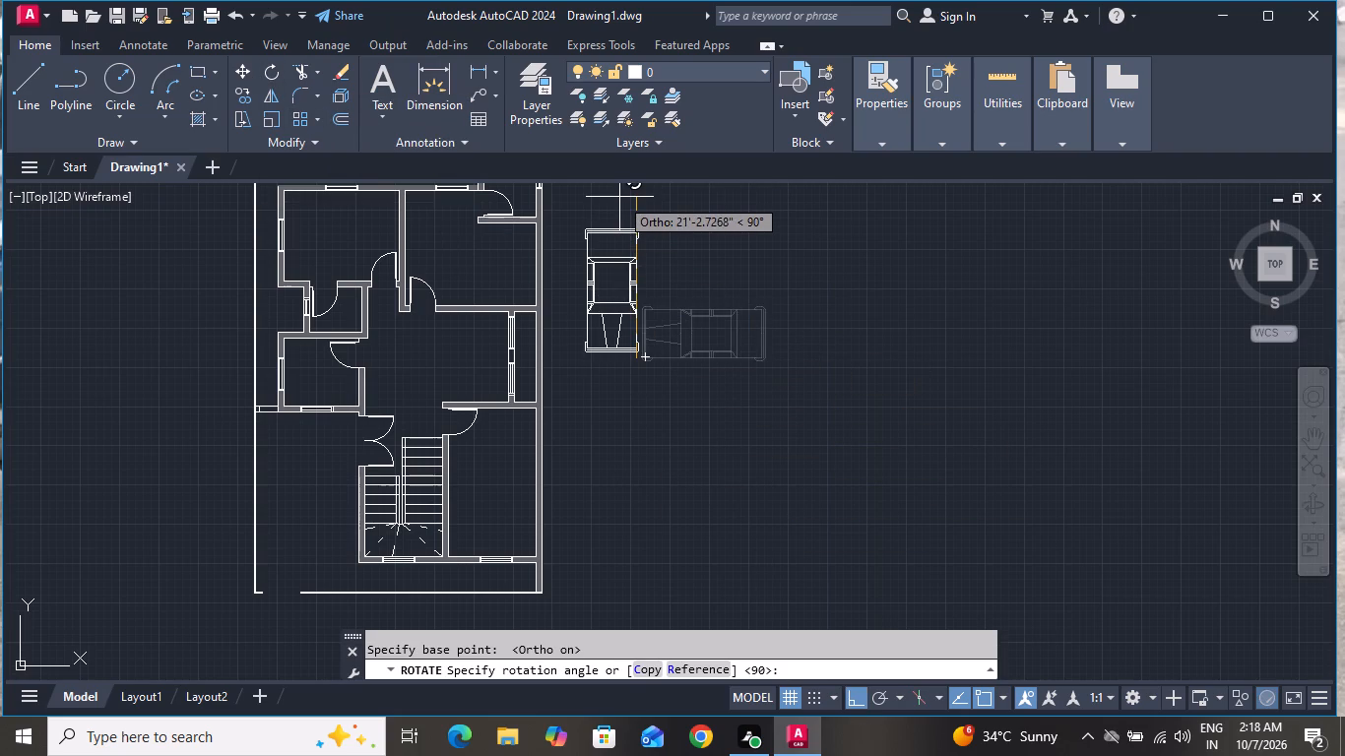
left_click(619, 197)
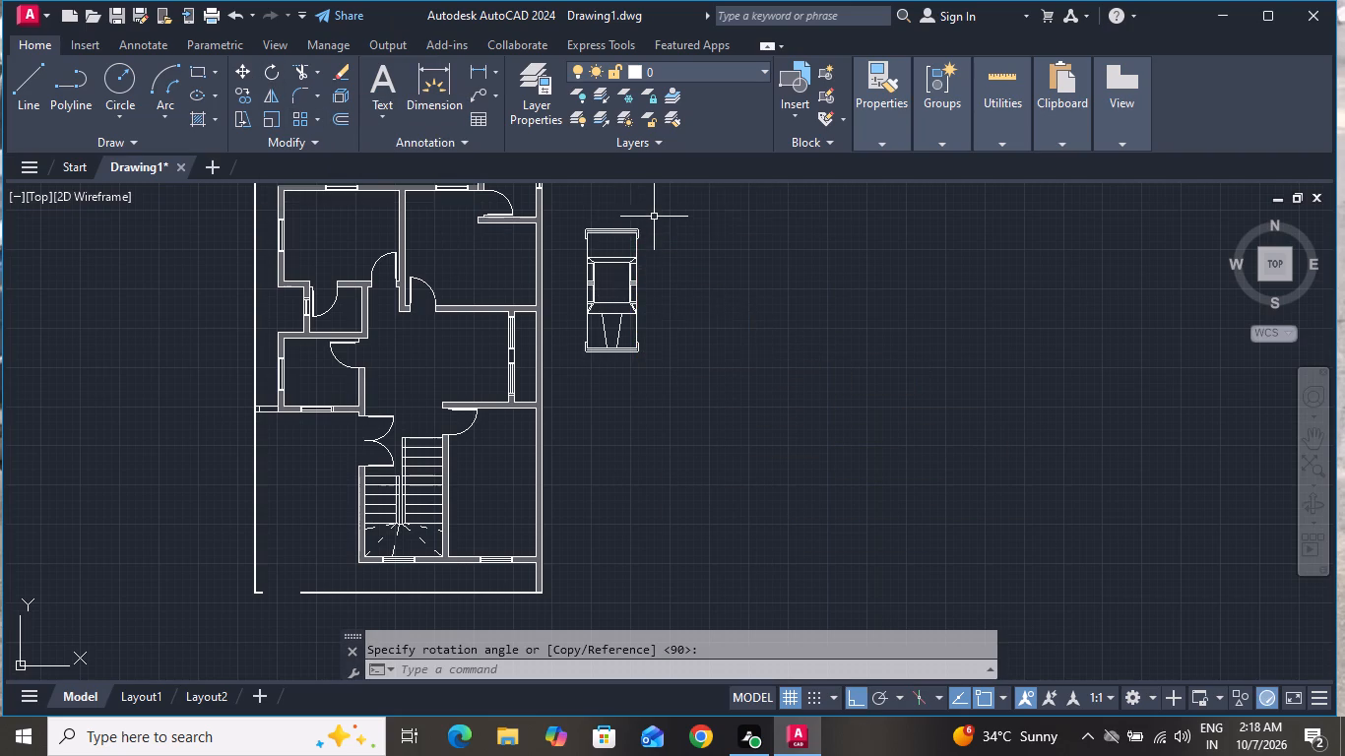
Move the car block, with Ortho off, from beside the plan into the parking area left of the staircase.
scroll(654, 216, "up", 2)
left_click(657, 214)
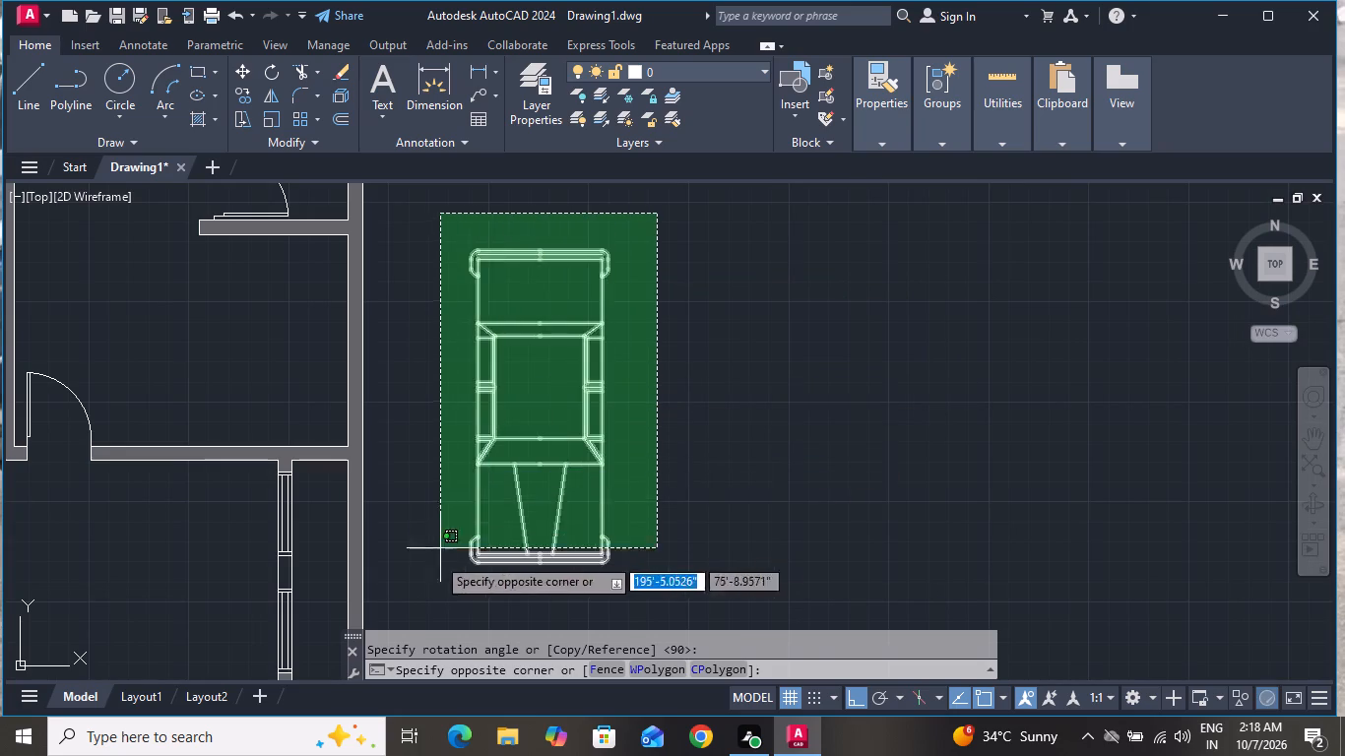
left_click(435, 557)
left_click(239, 67)
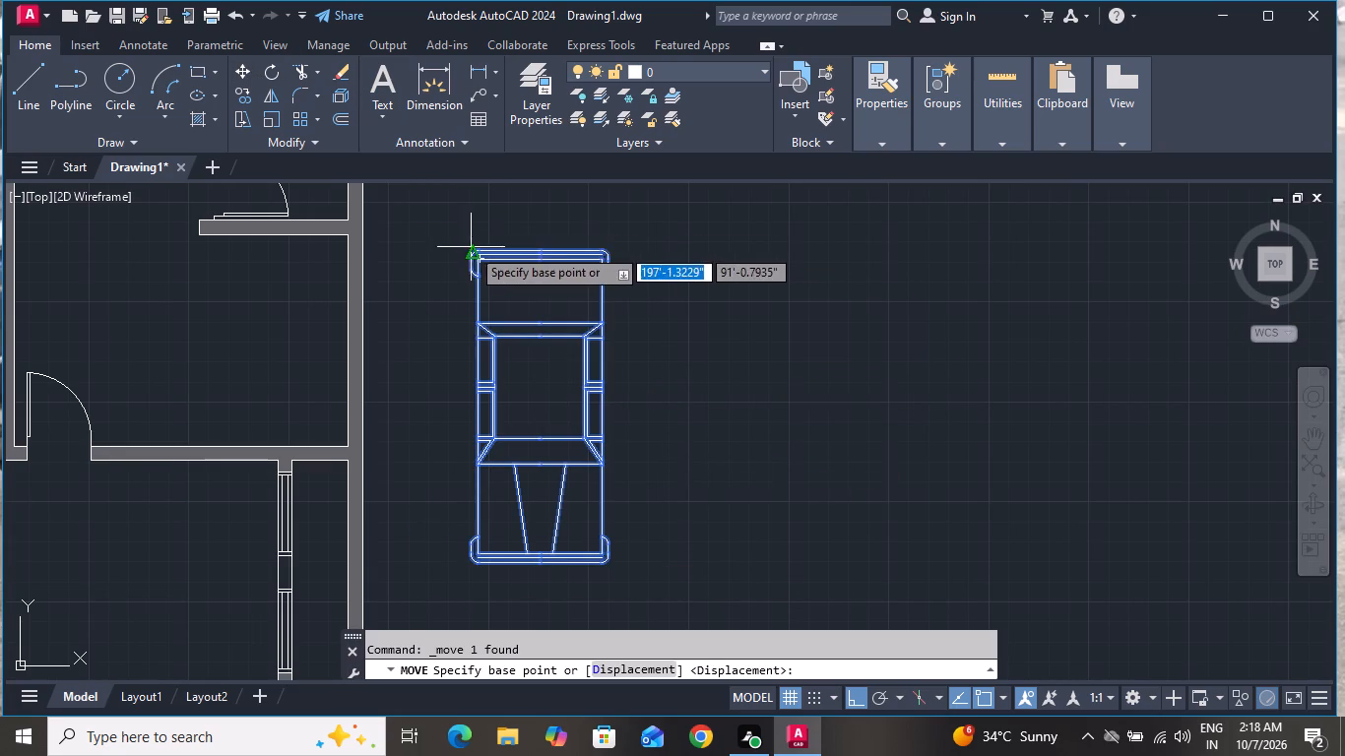
left_click(471, 248)
scroll(460, 199, "down", 5)
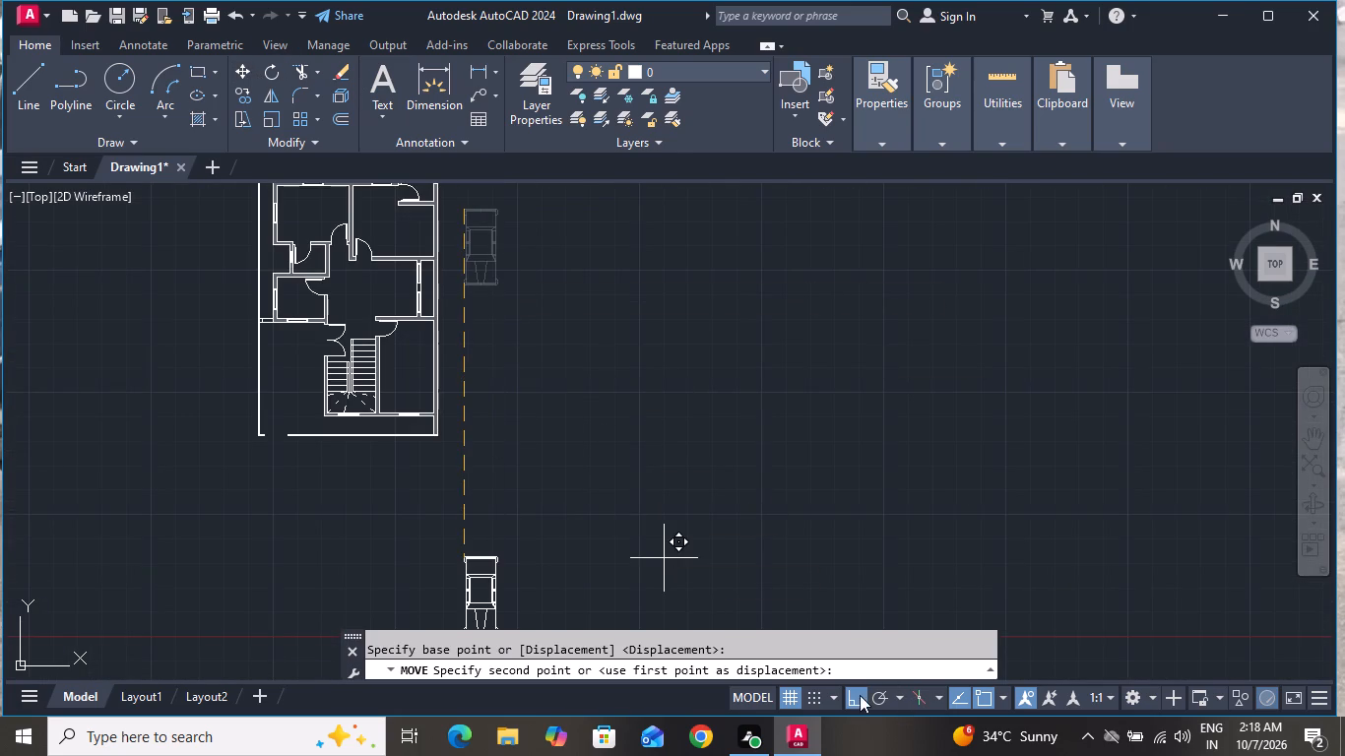
left_click(859, 692)
scroll(320, 355, "up", 3)
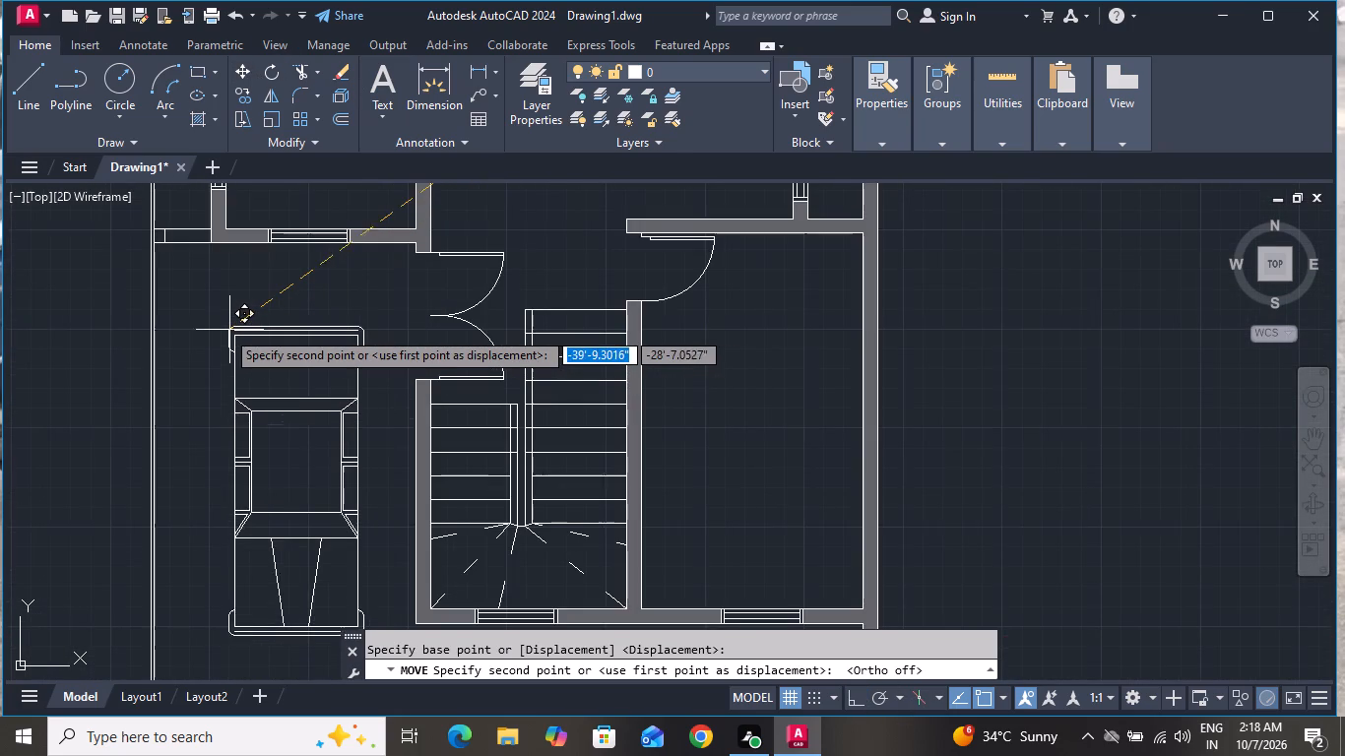
left_click(219, 328)
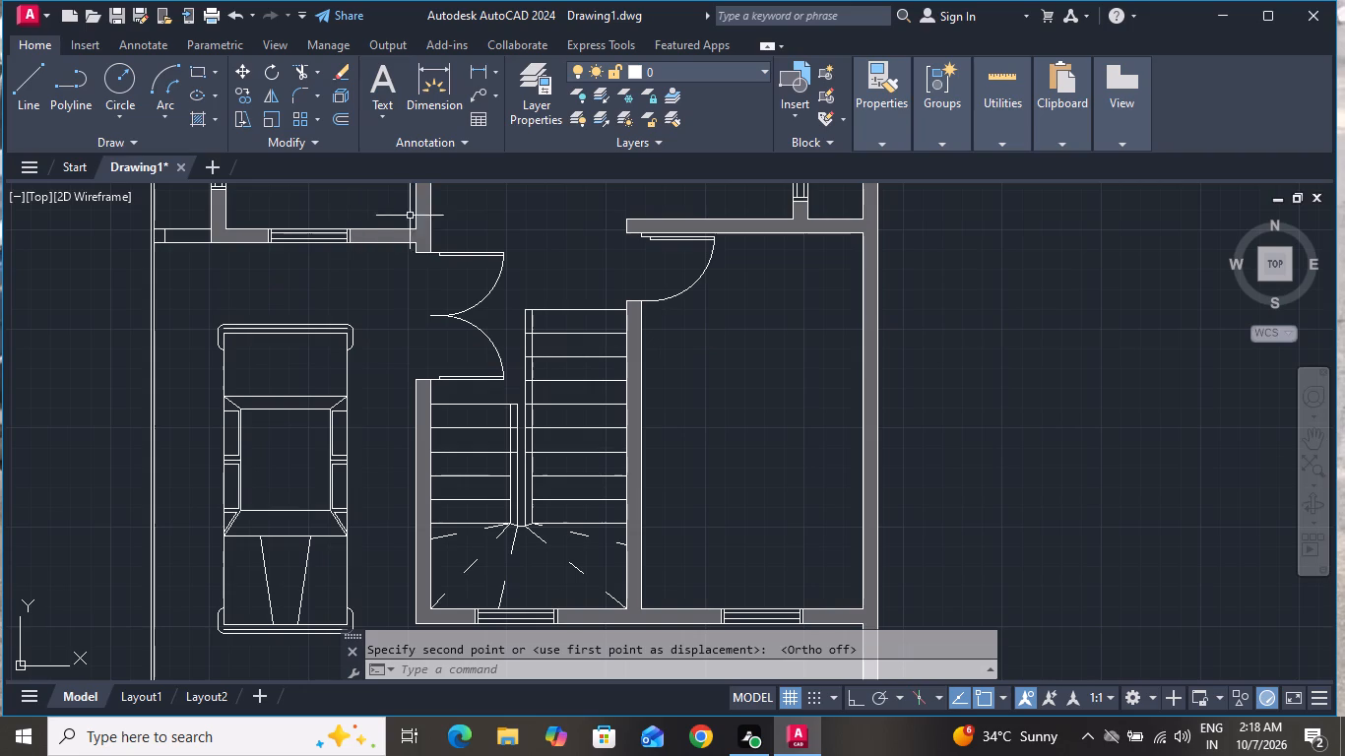
Draw a short line across the front boundary wall, to the right of the car, joining its inner and outer edges.
scroll(508, 209, "down", 2)
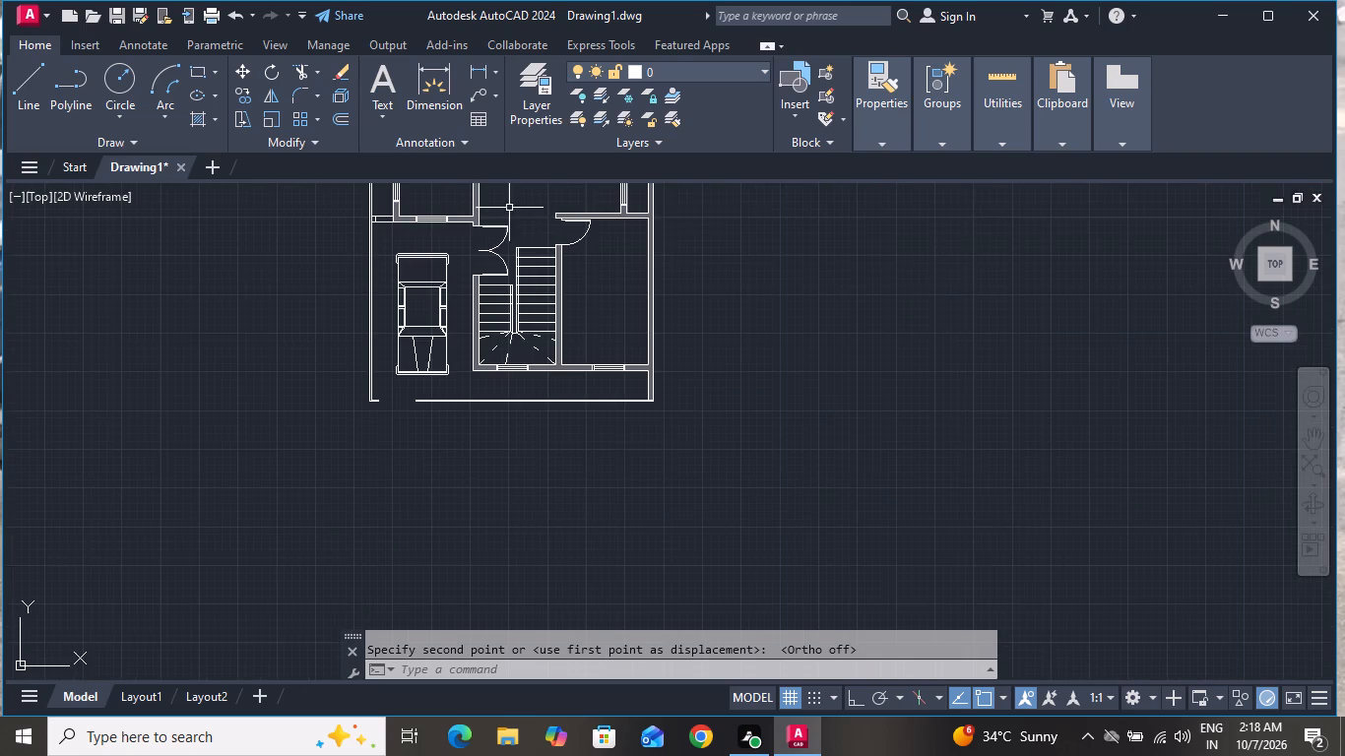
scroll(816, 268, "down", 1)
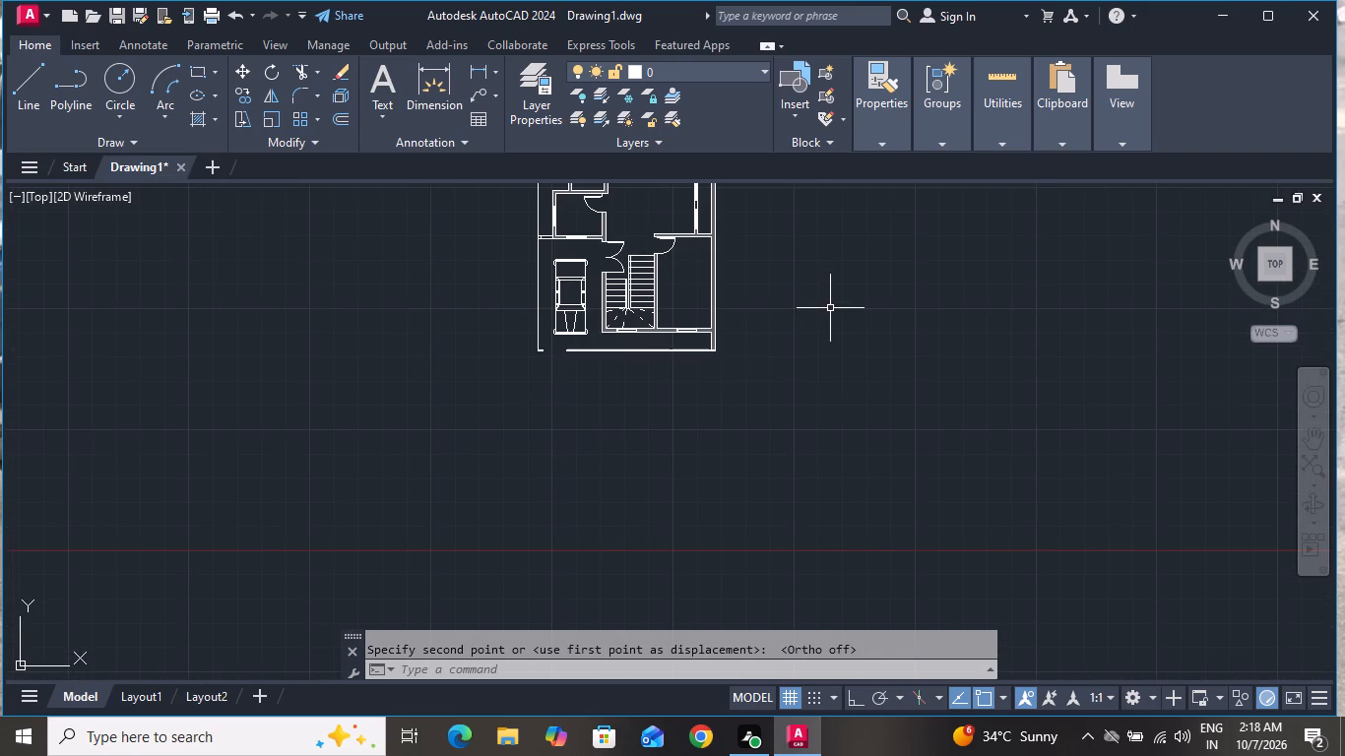
scroll(562, 351, "up", 4)
left_click(22, 81)
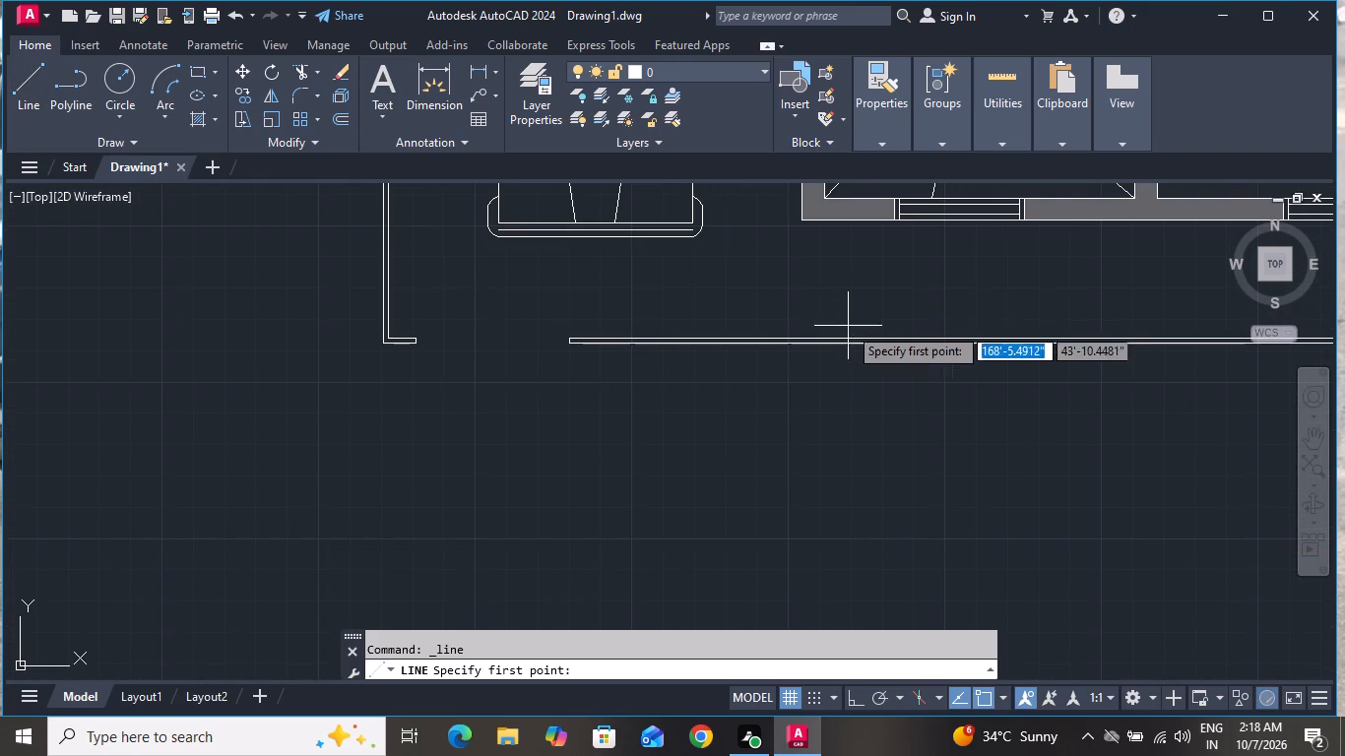
scroll(808, 340, "up", 5)
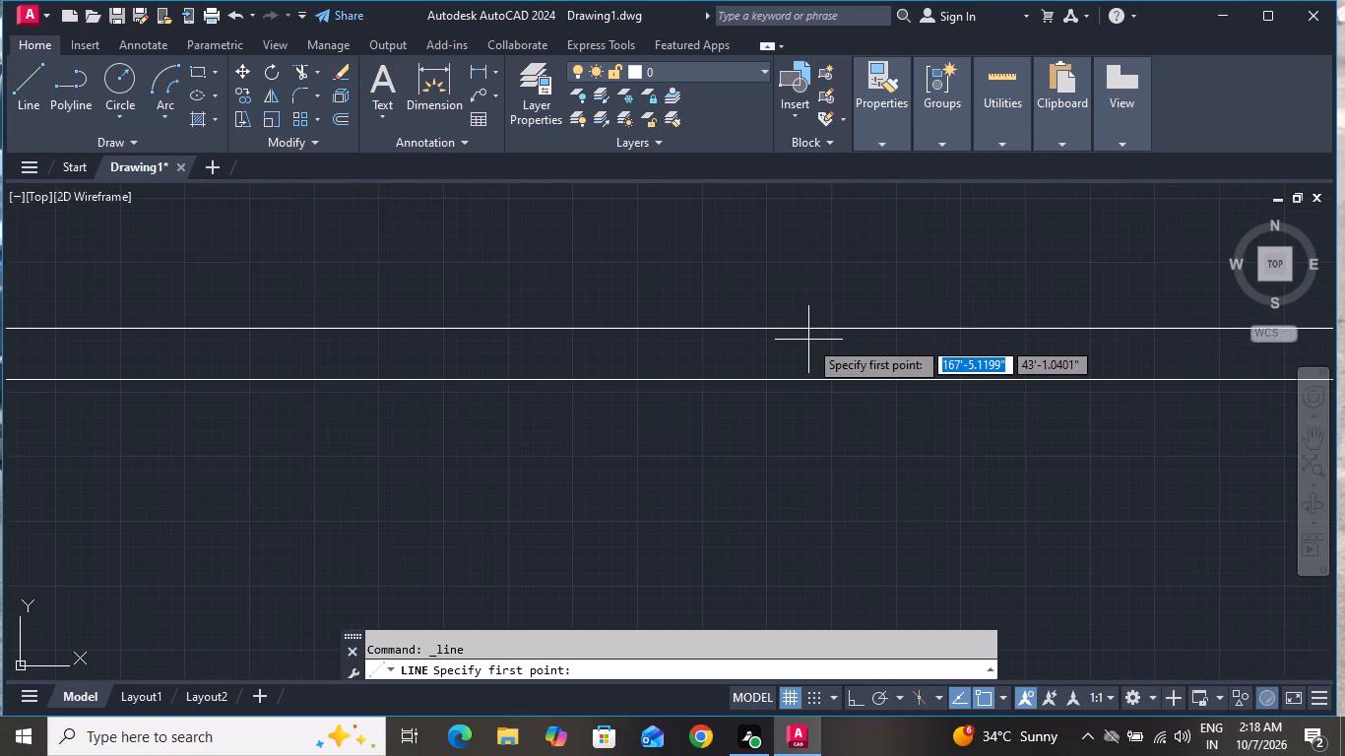
left_click(807, 328)
left_click(808, 376)
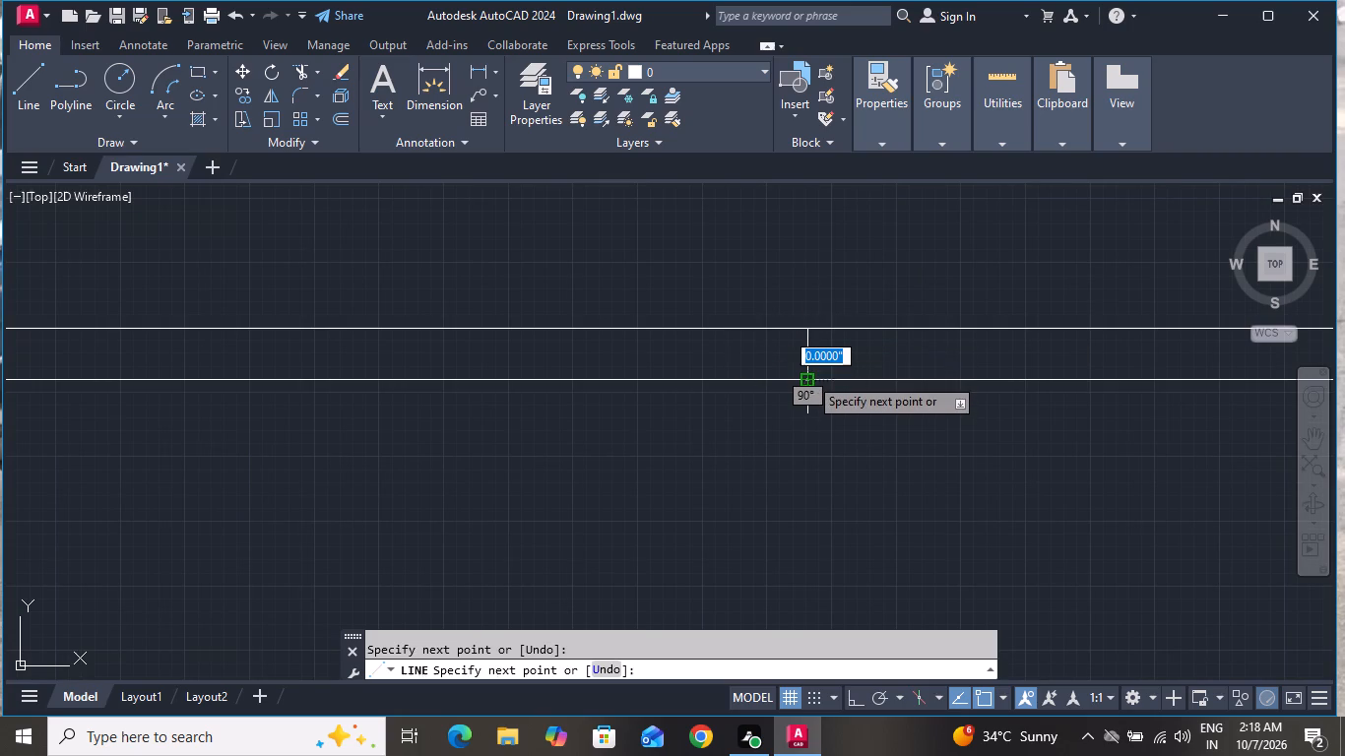
right_click(808, 376)
left_click(865, 409)
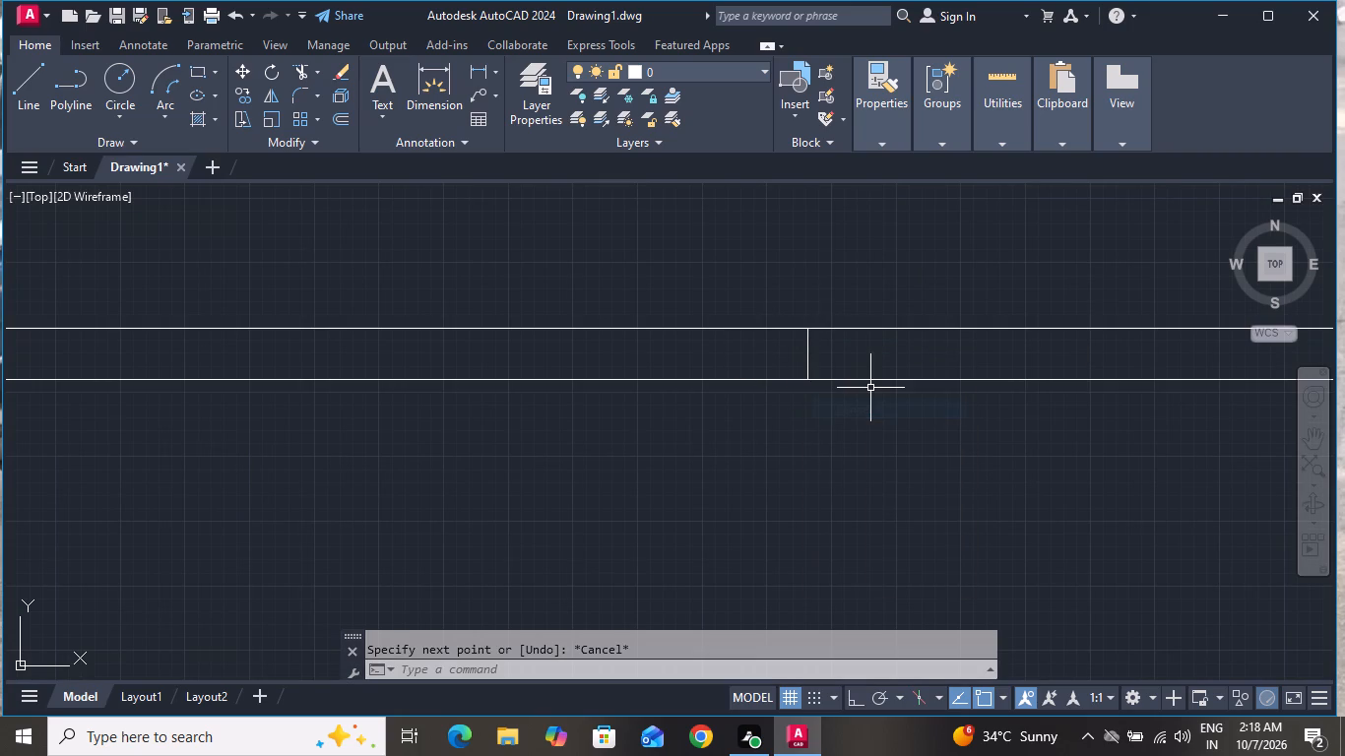
Widen the gate opening in front of the car by trimming the boundary wall to the new line and removing the old jamb line.
type("tr")
key("space")
key("space")
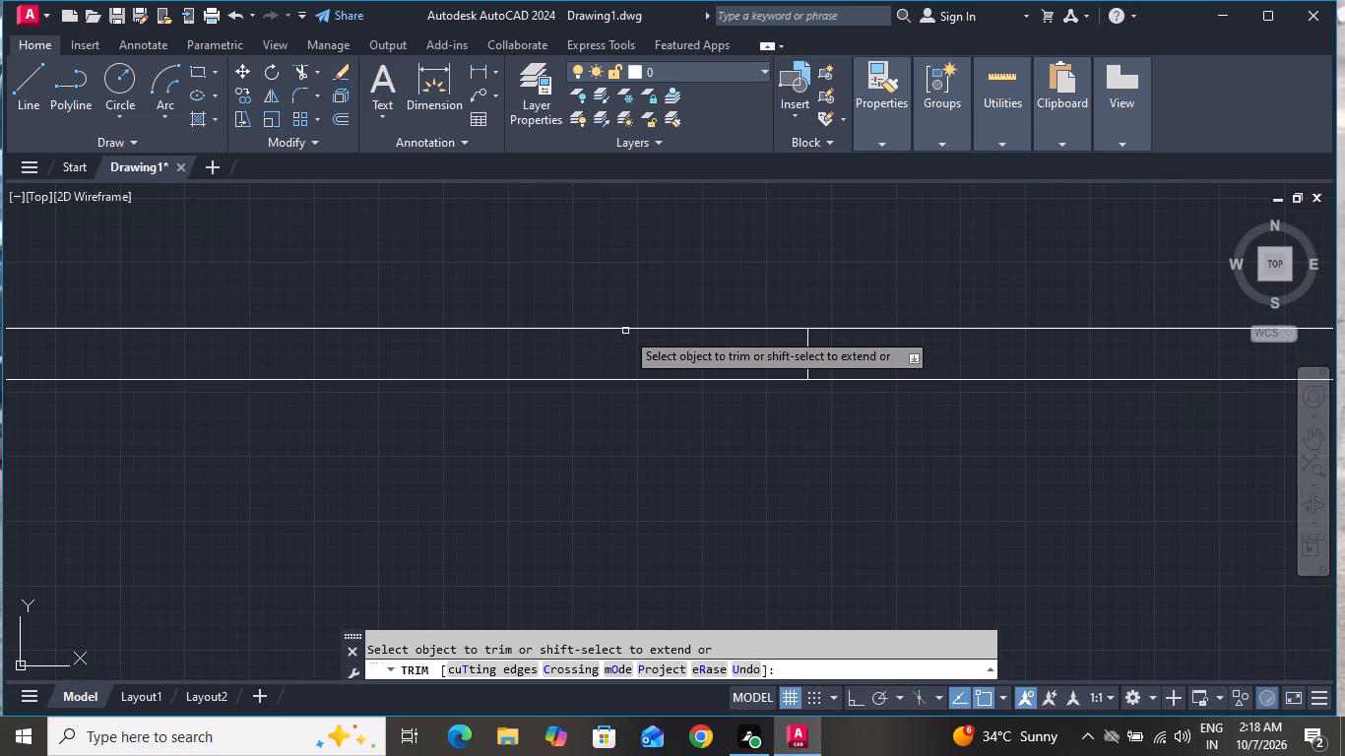
left_click(632, 319)
left_click(616, 420)
scroll(629, 408, "down", 6)
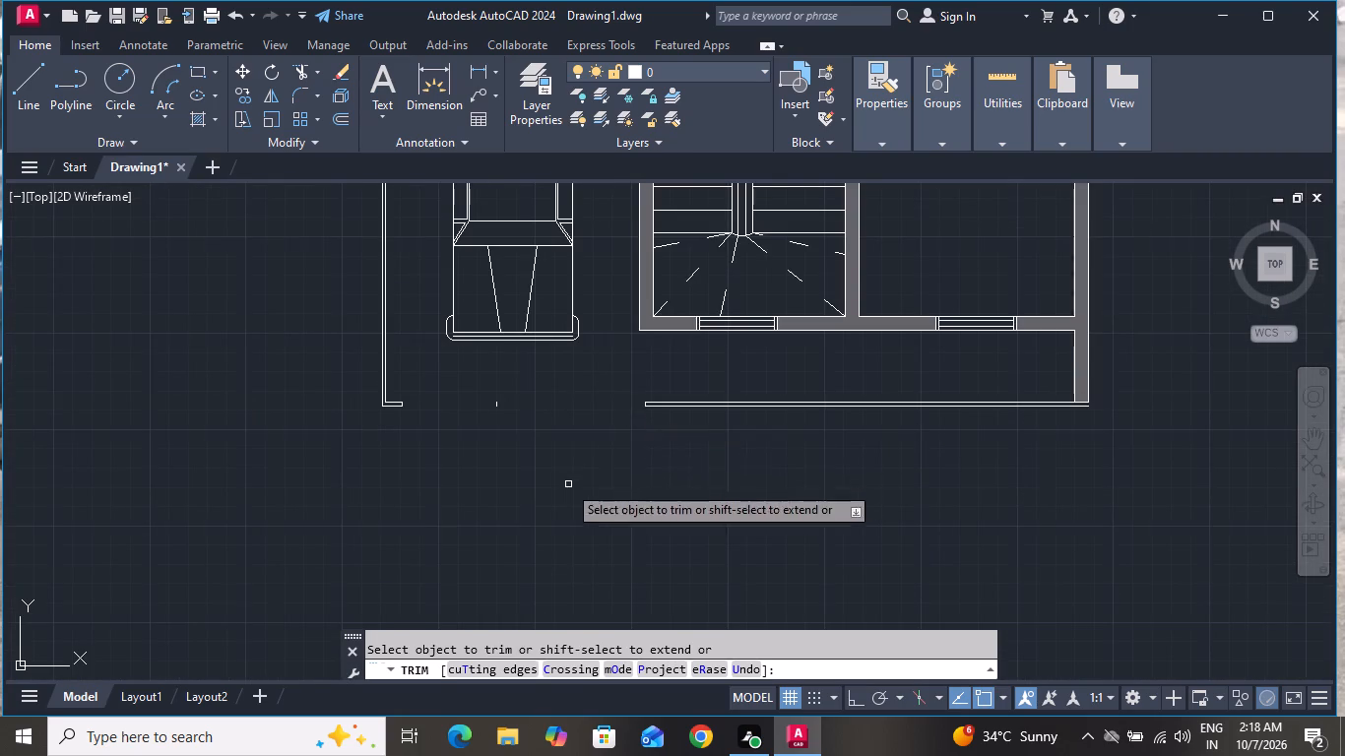
left_click_drag(513, 389, 501, 404)
left_click(471, 434)
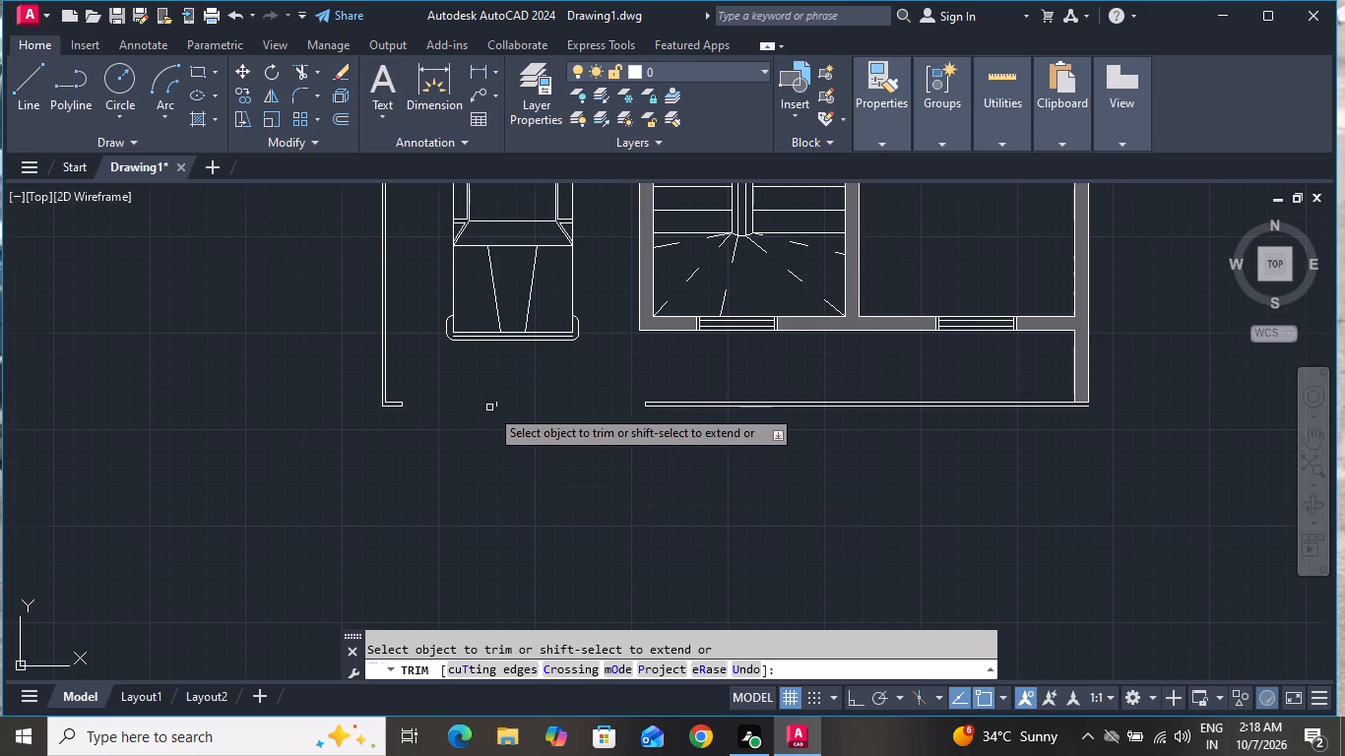
scroll(489, 408, "up", 4)
left_click(524, 383)
right_click(562, 414)
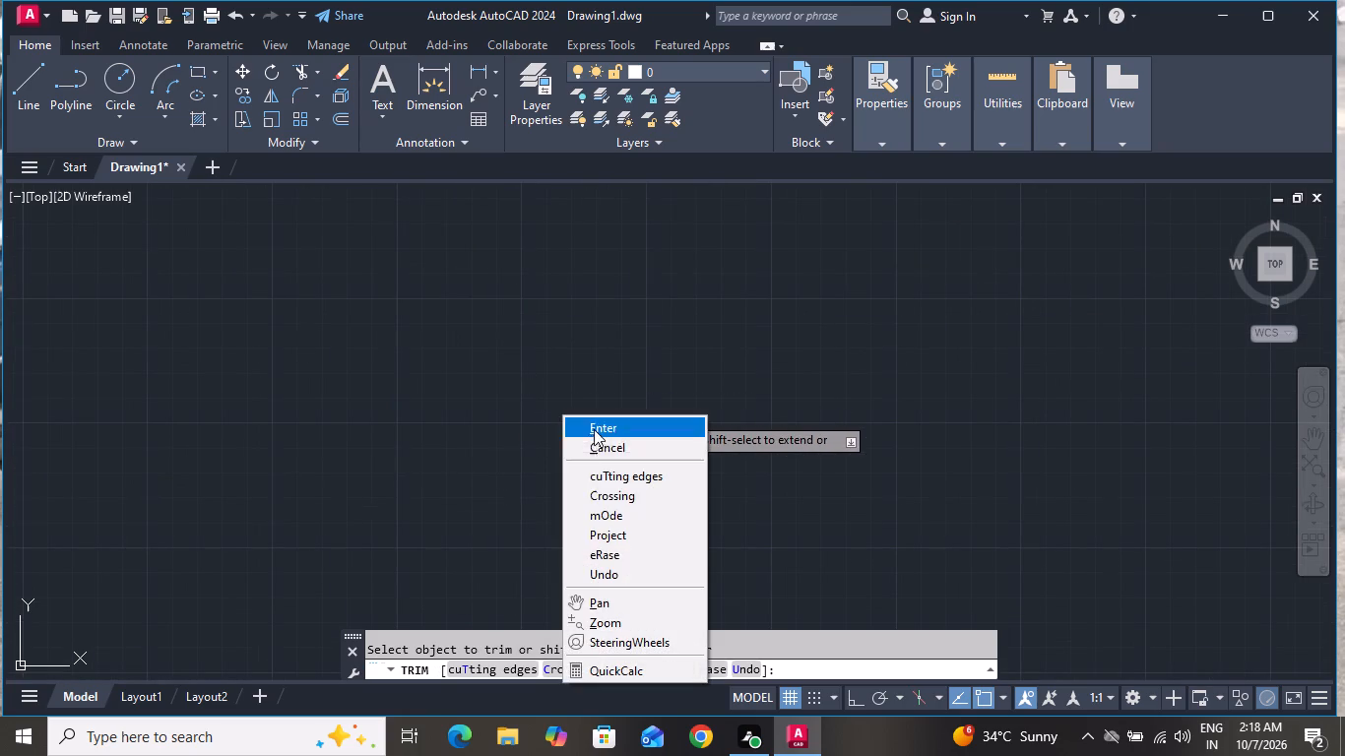
left_click(597, 438)
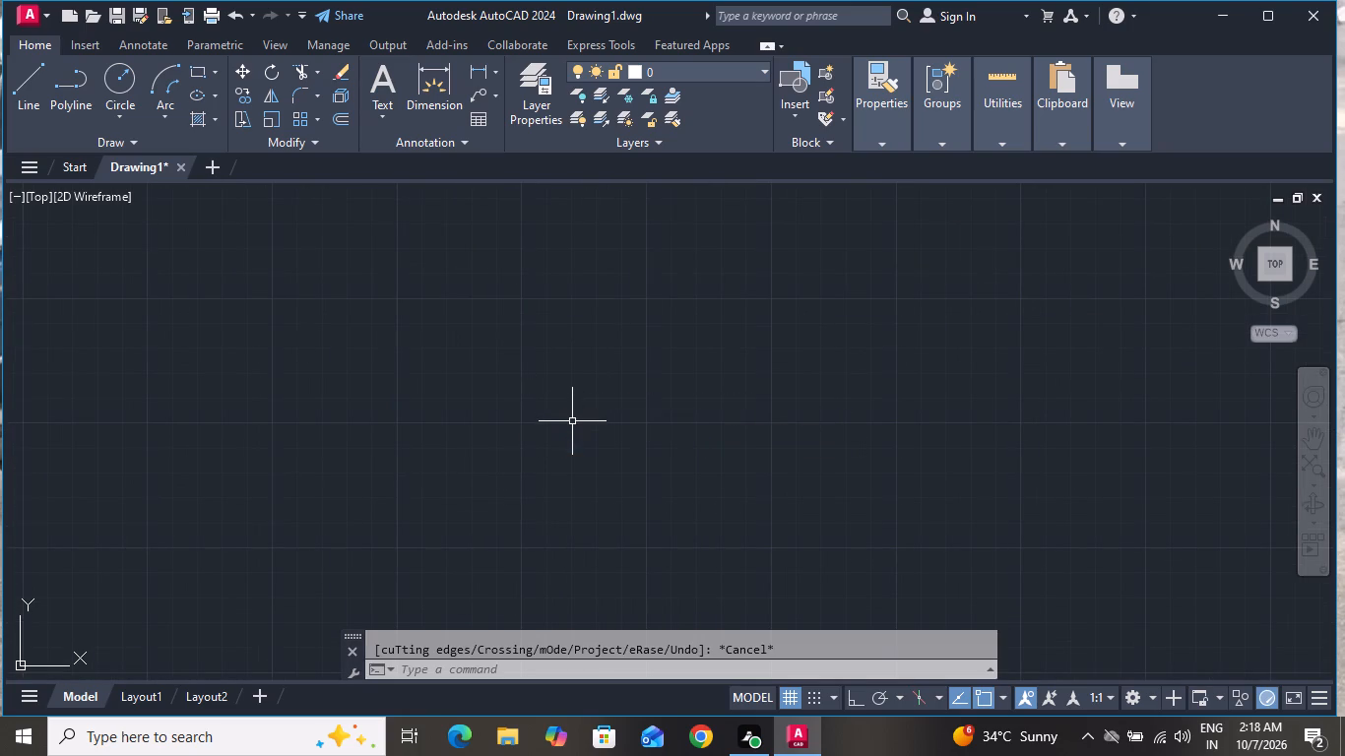
Insert the Toilet - Metric block from the architectural tool palette in the empty space to the right of the plan.
scroll(465, 416, "down", 5)
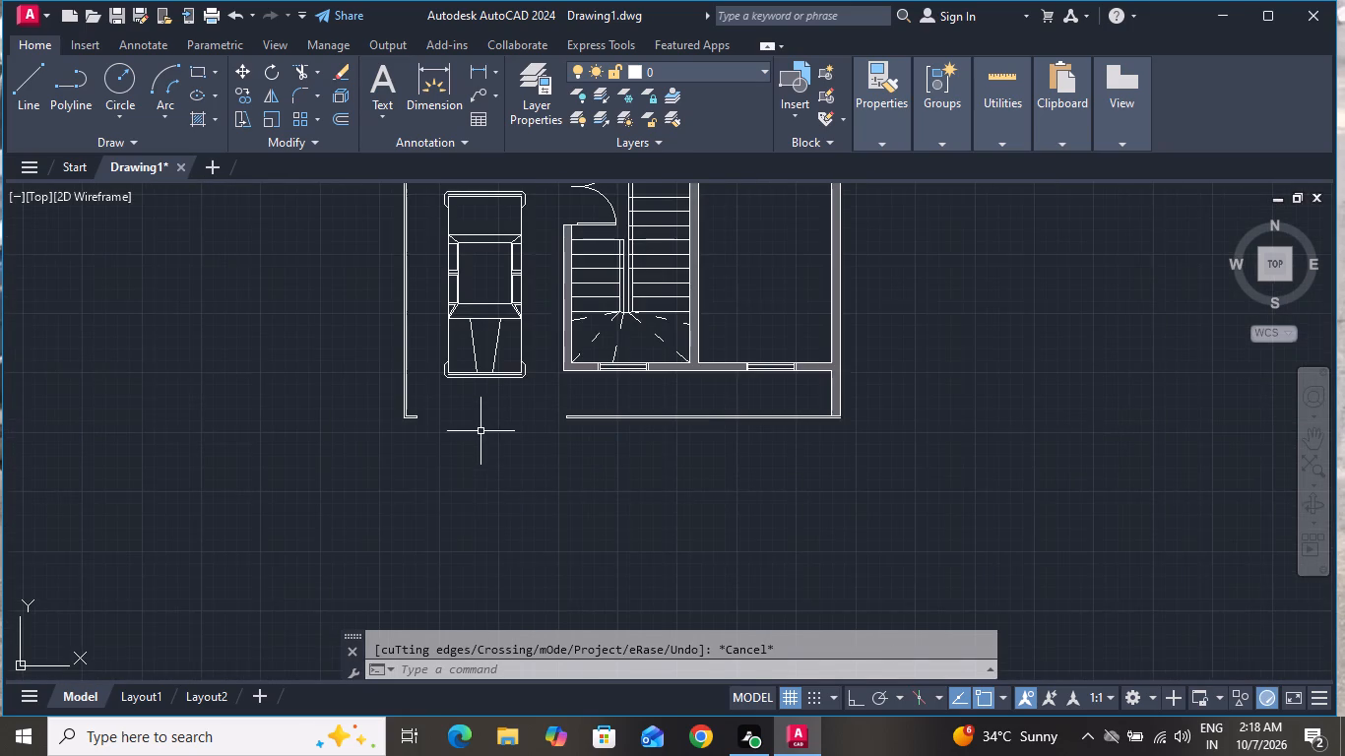
scroll(480, 431, "down", 2)
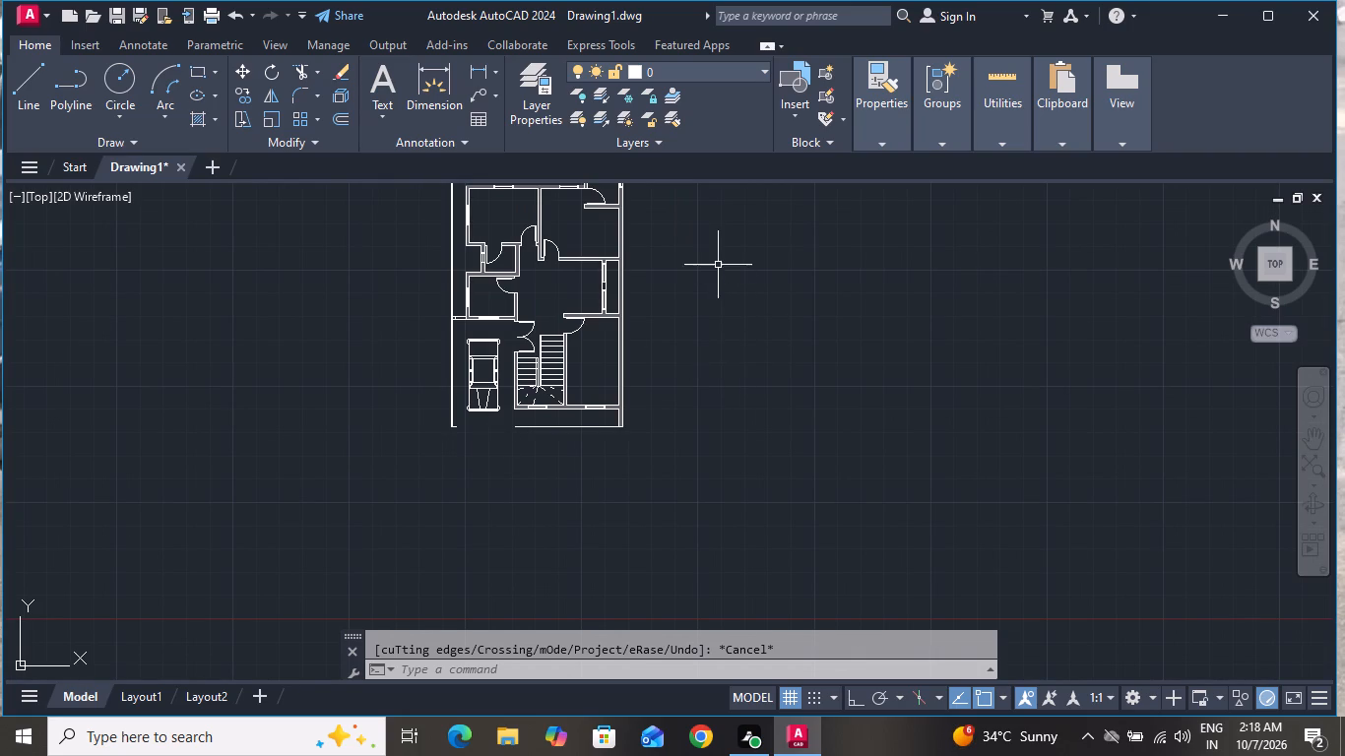
scroll(718, 264, "down", 1)
scroll(665, 207, "up", 3)
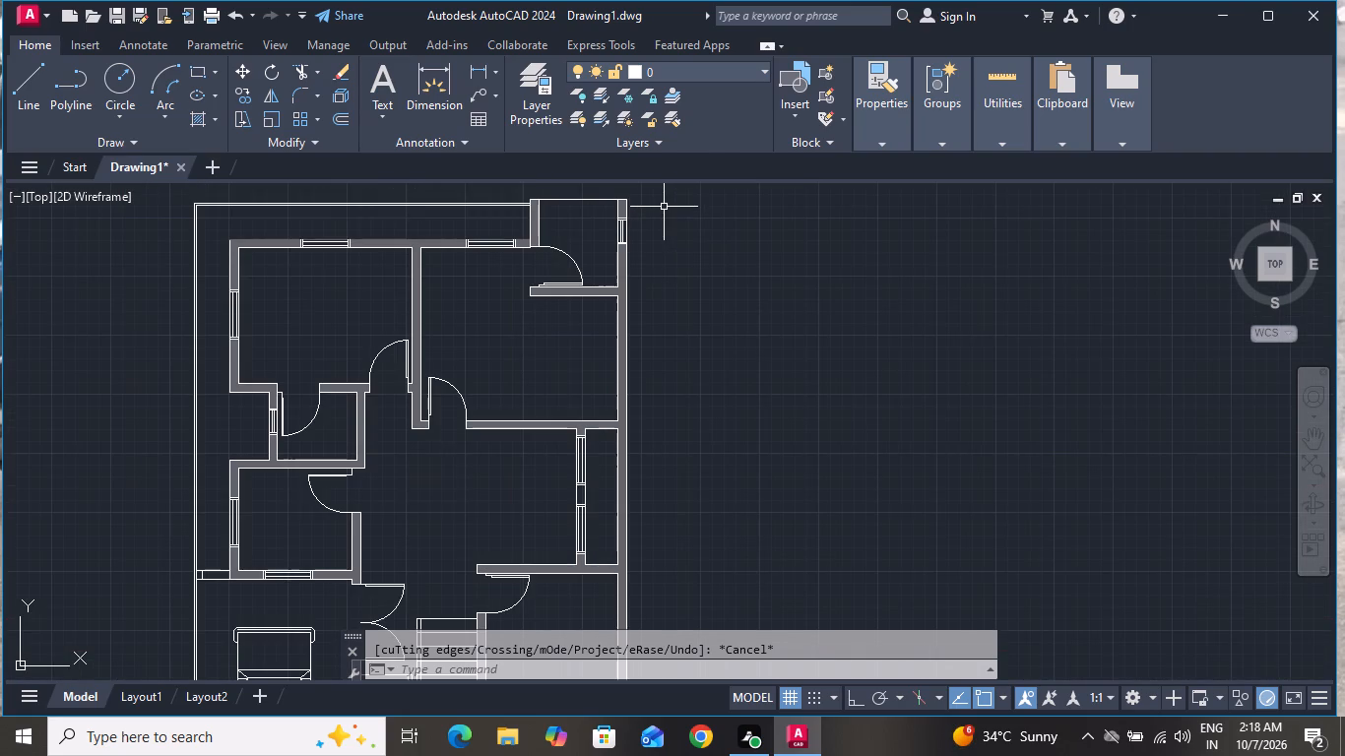
type("tp")
key("space")
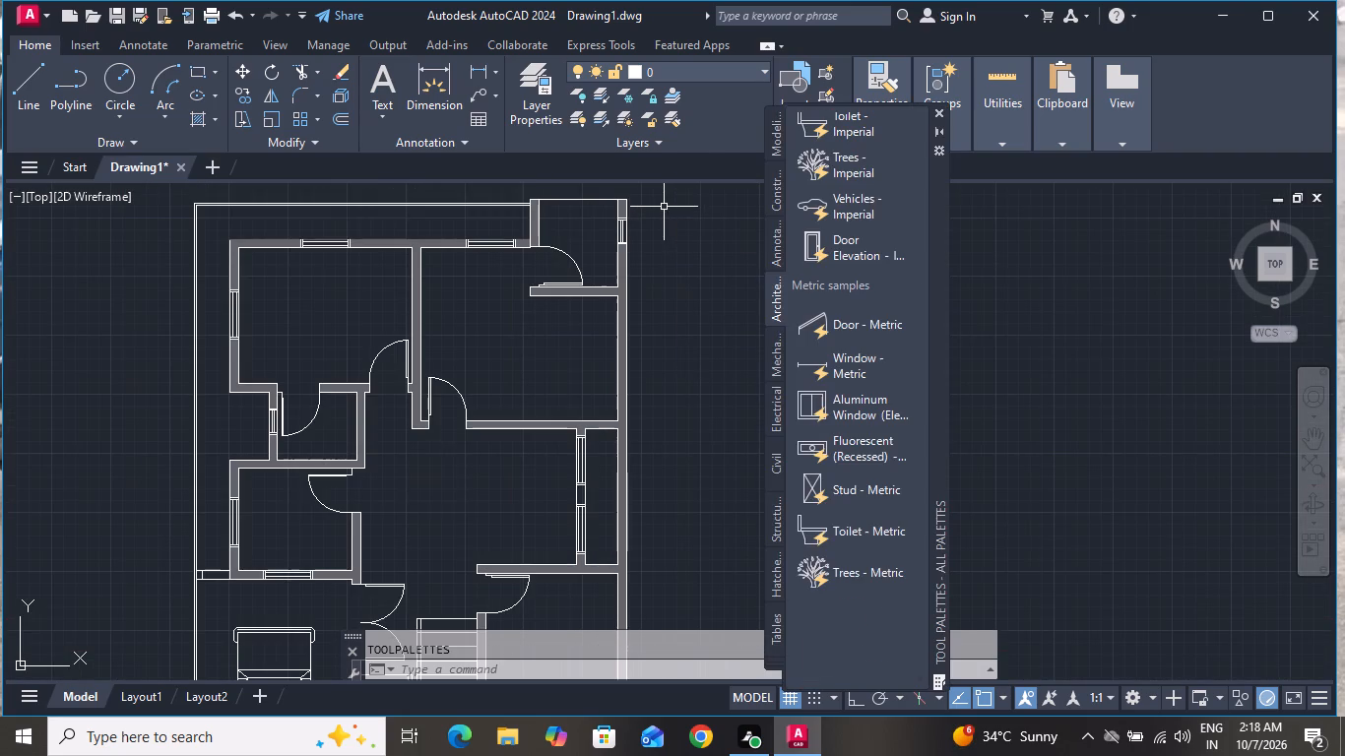
left_click_drag(834, 531, 792, 516)
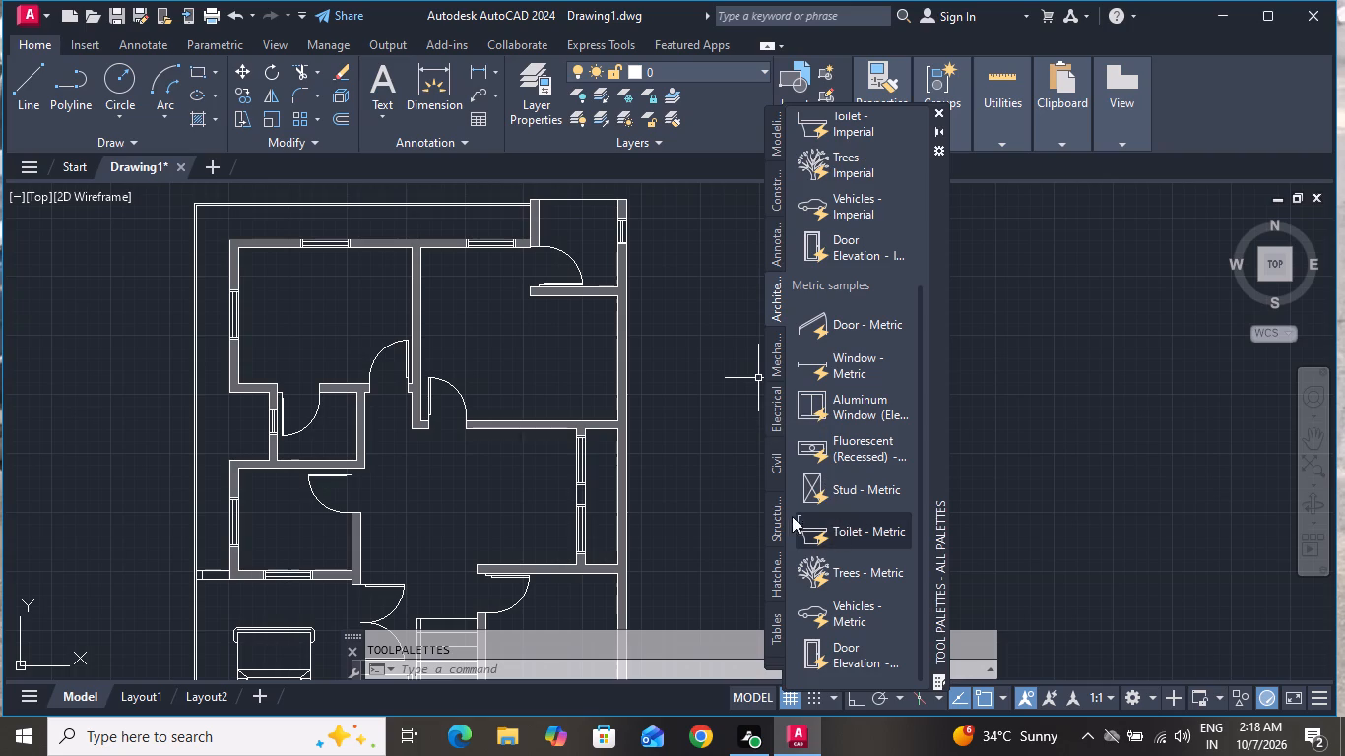
left_click_drag(792, 516, 699, 464)
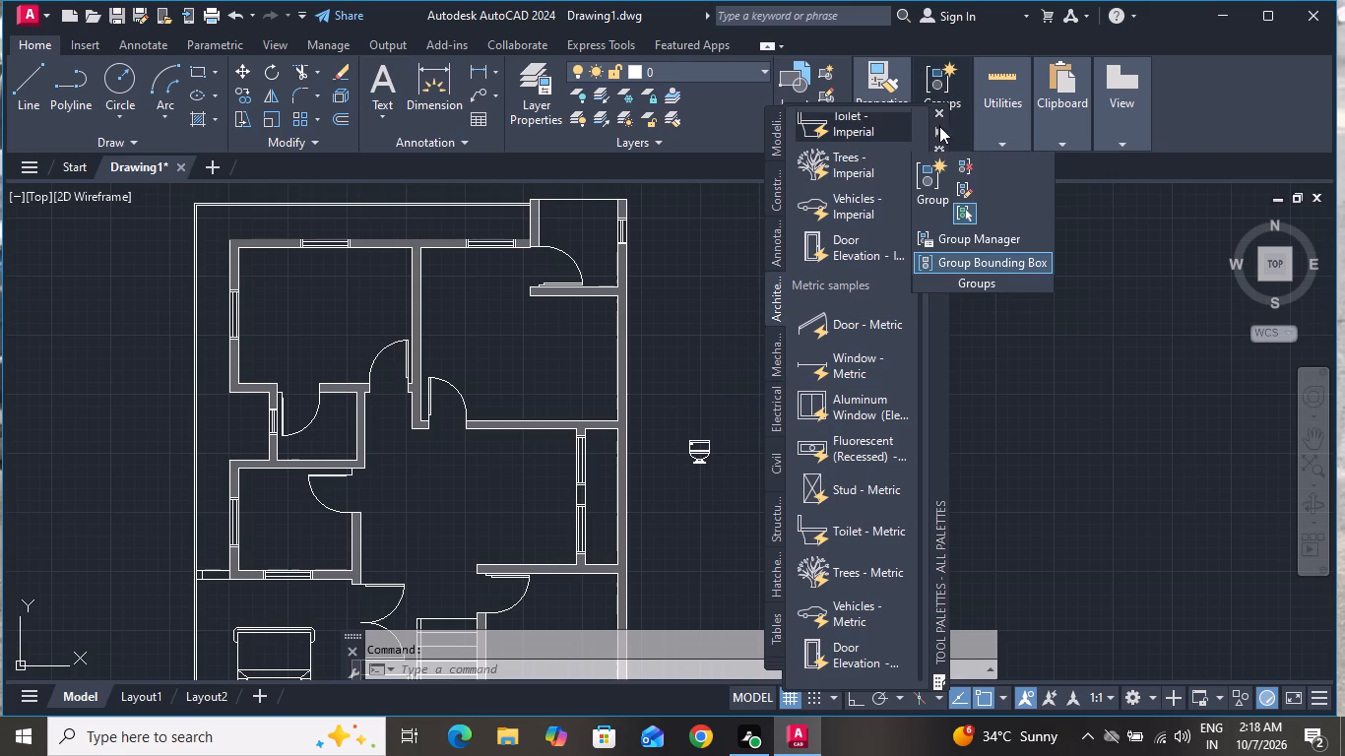
left_click(941, 114)
Switch the inserted toilet block from Elongated (Front) to Round (Plan).
scroll(706, 468, "down", 1)
scroll(706, 468, "up", 2)
left_click(707, 448)
left_click(668, 471)
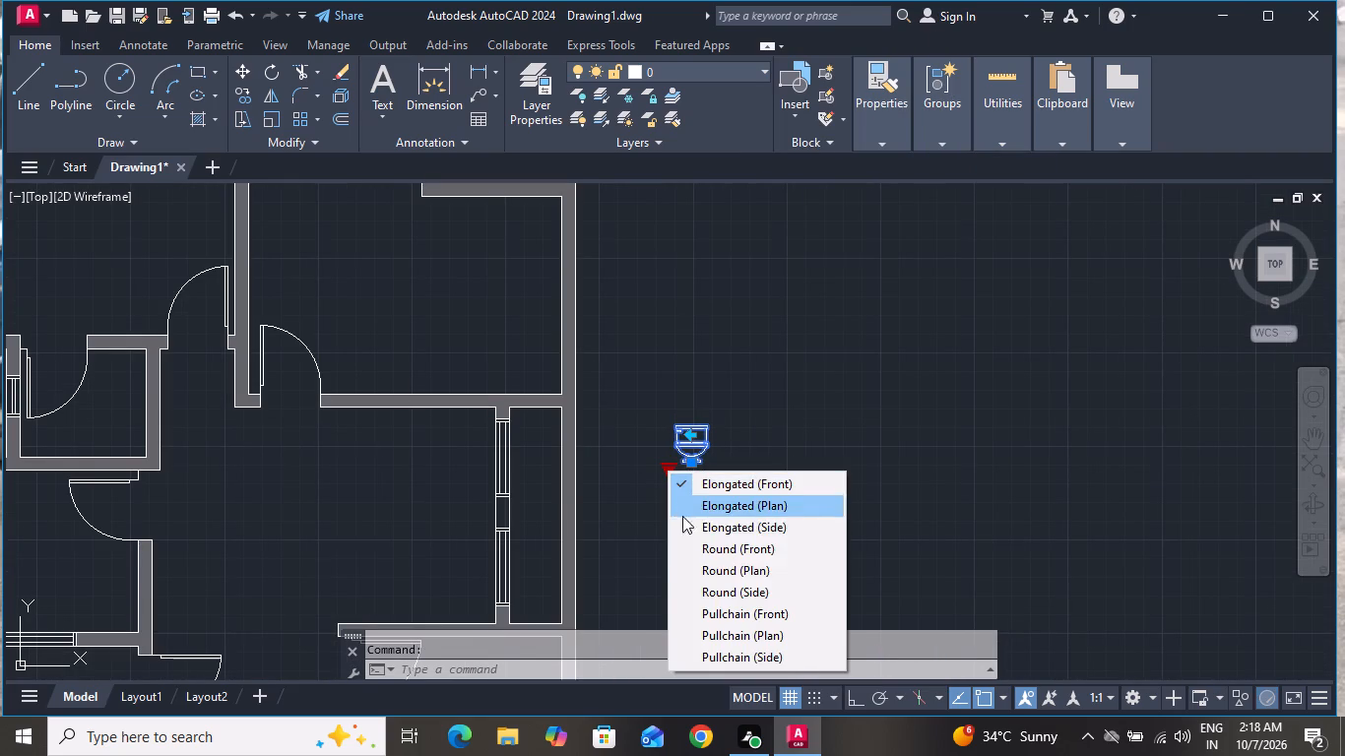
left_click(721, 580)
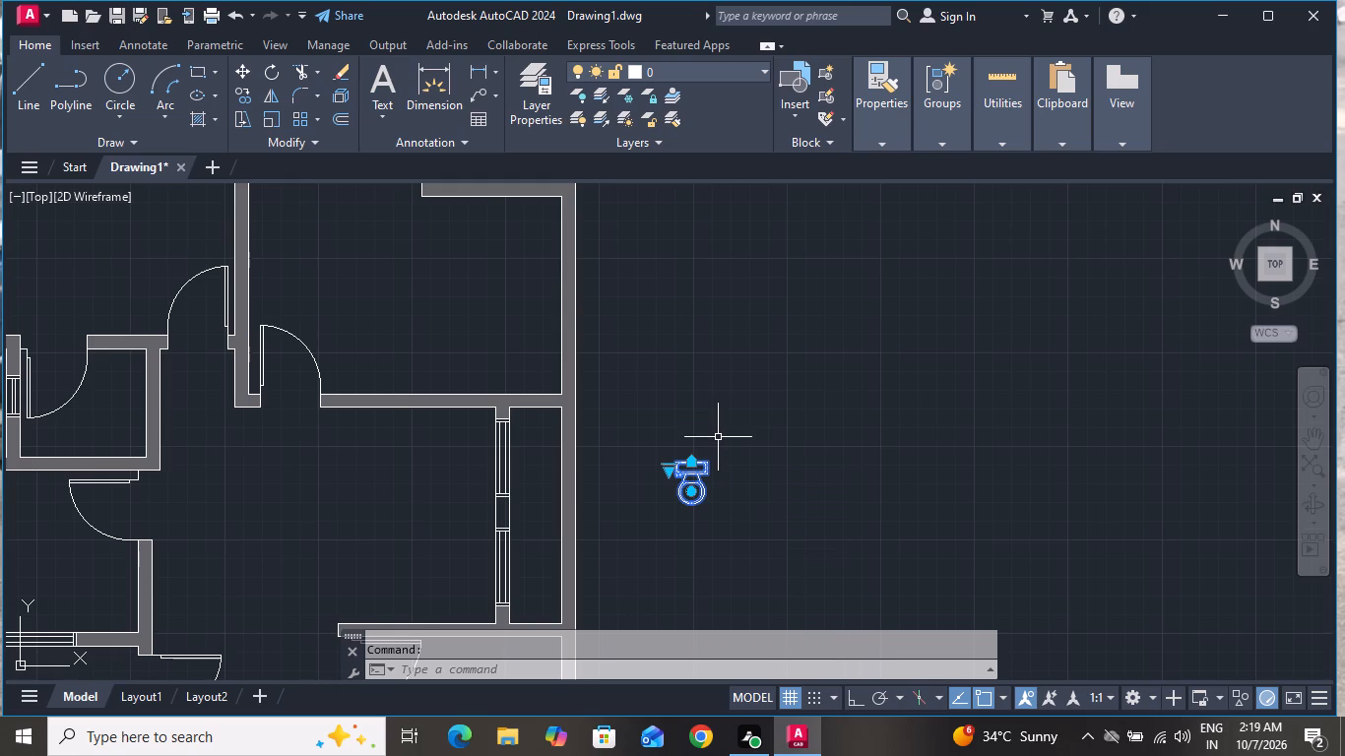
Rotate the toilet block 90° about its upper-left corner with Ortho on.
left_click(280, 75)
left_click(861, 691)
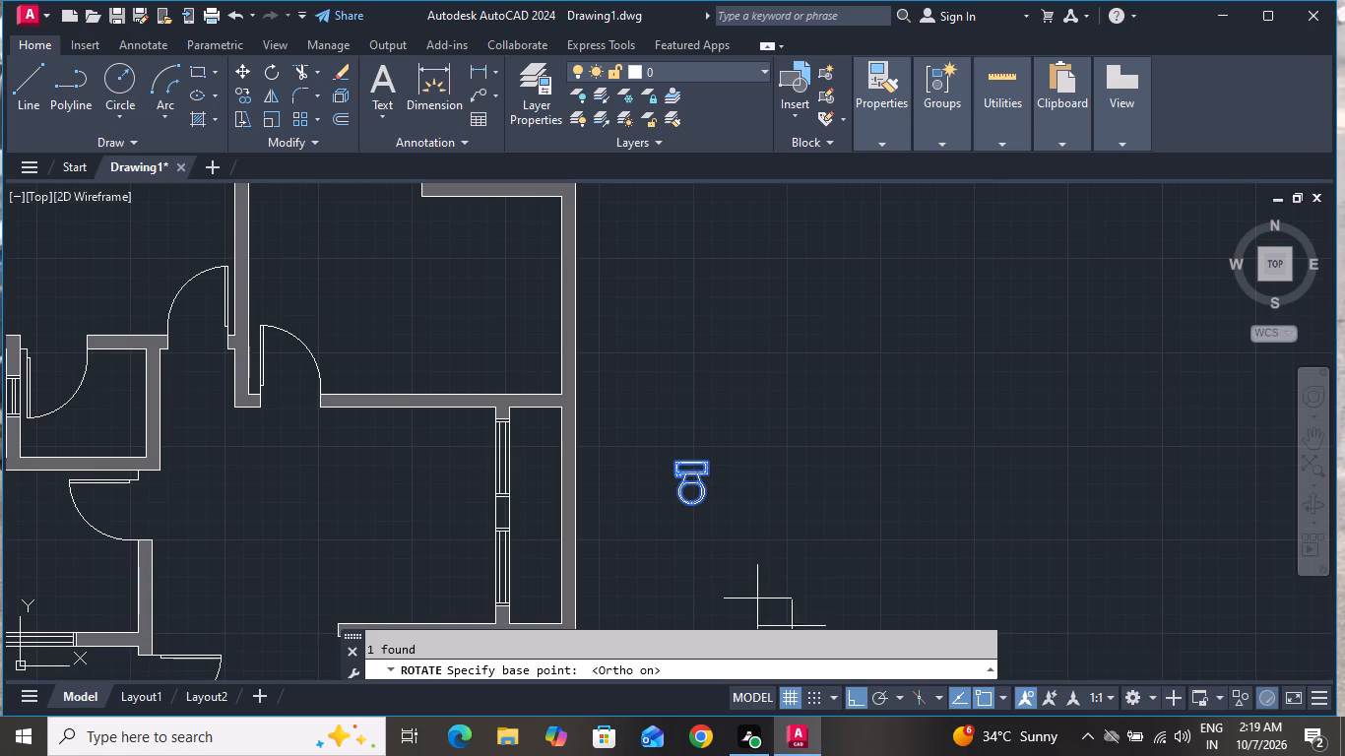
left_click(679, 460)
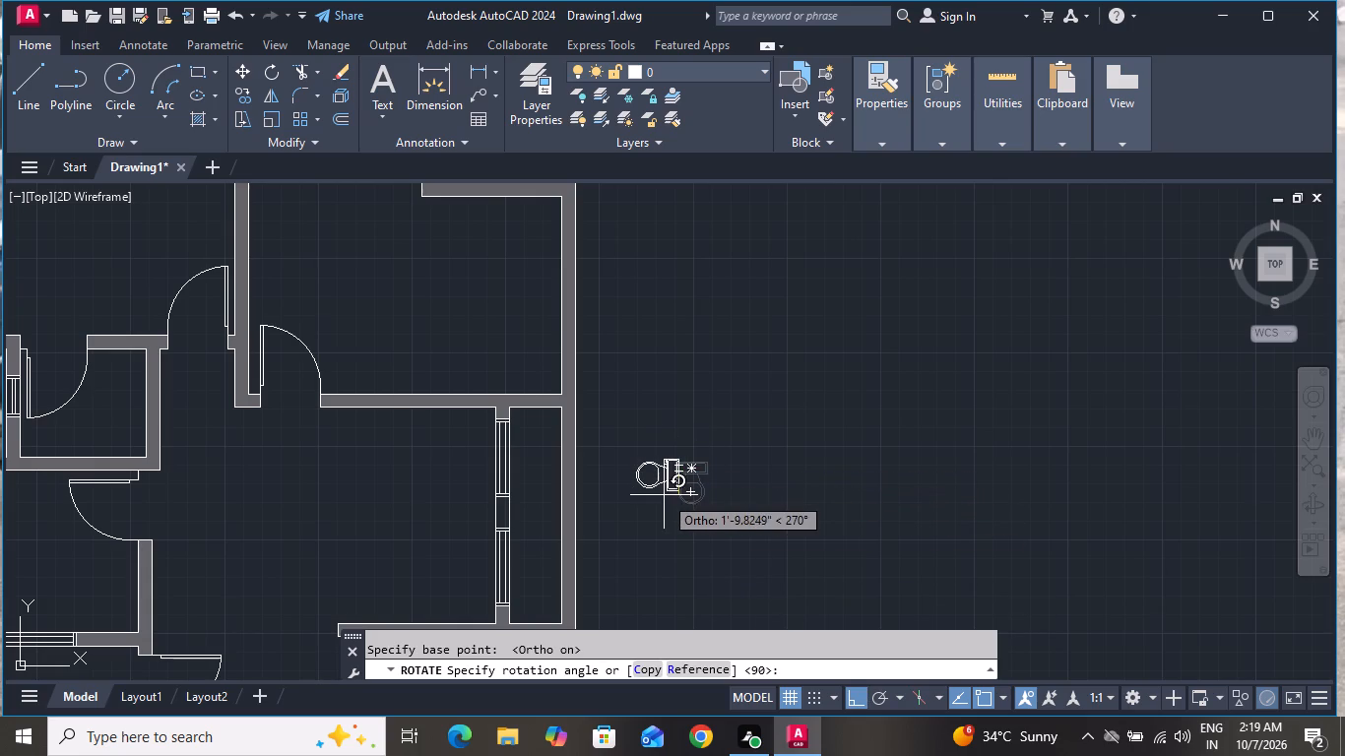
left_click(726, 352)
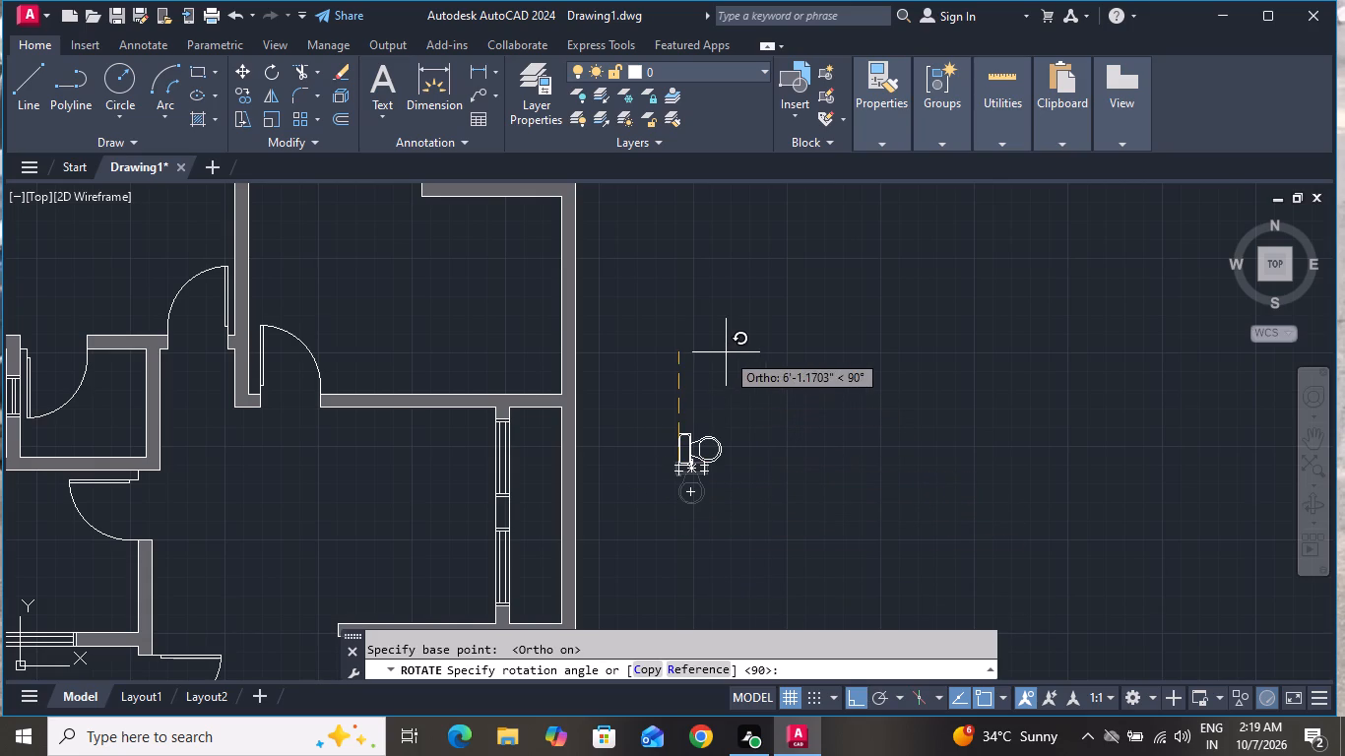
Copy the rotated toilet block horizontally about 6' to its right.
left_click_drag(742, 379, 741, 400)
left_click(685, 489)
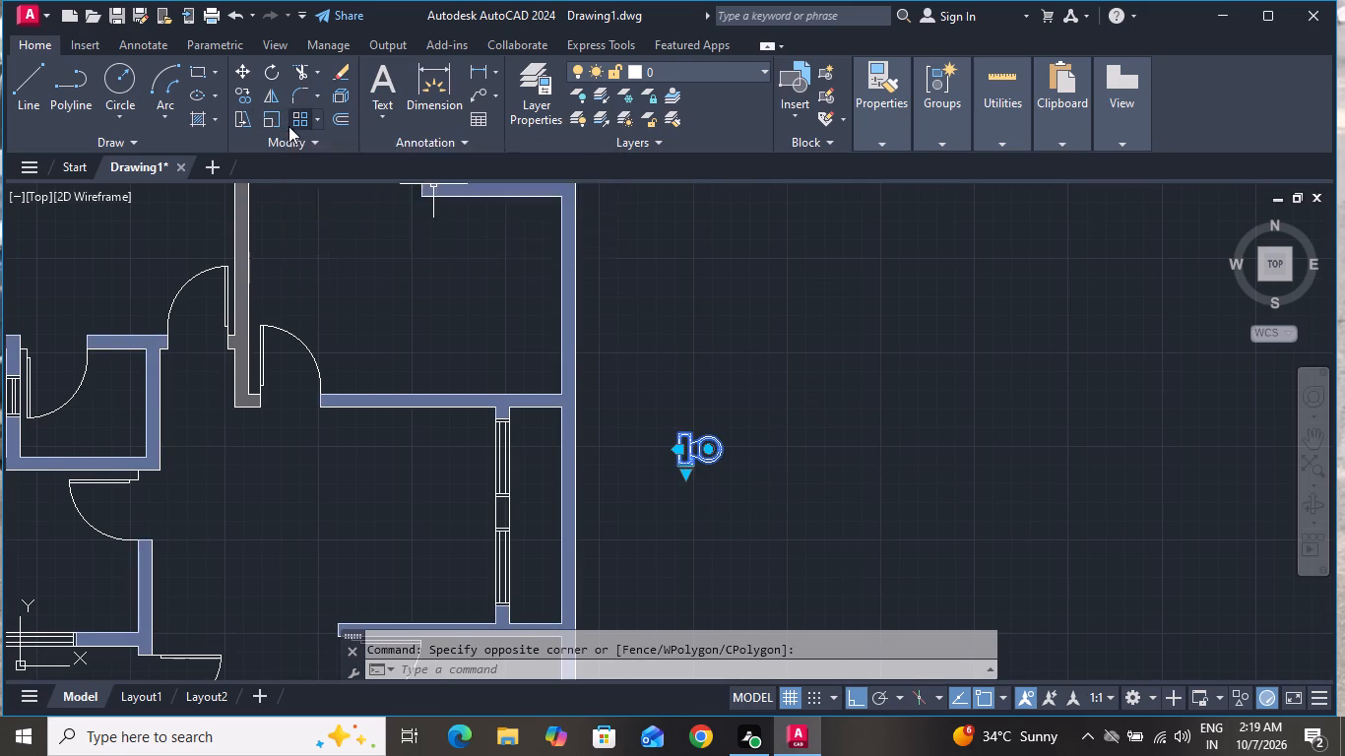
left_click(247, 96)
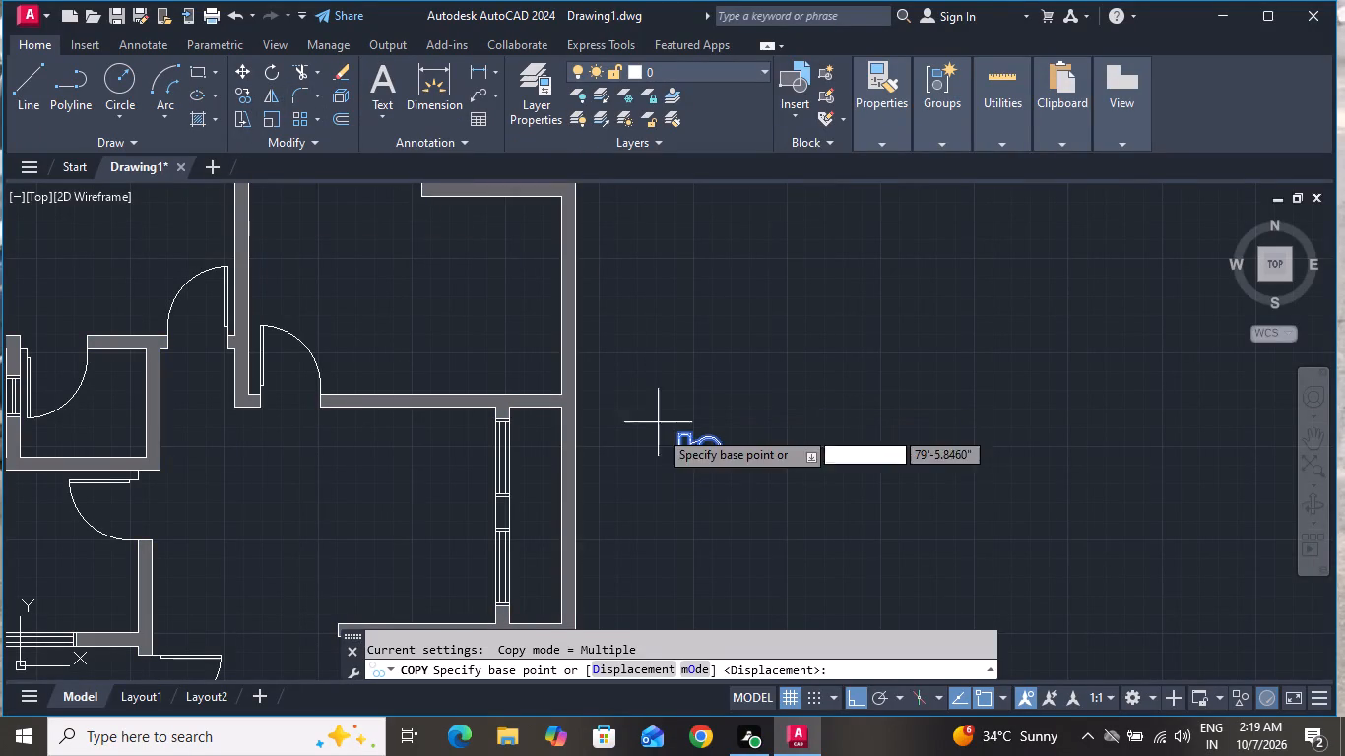
left_click(681, 447)
left_click(792, 447)
right_click(795, 446)
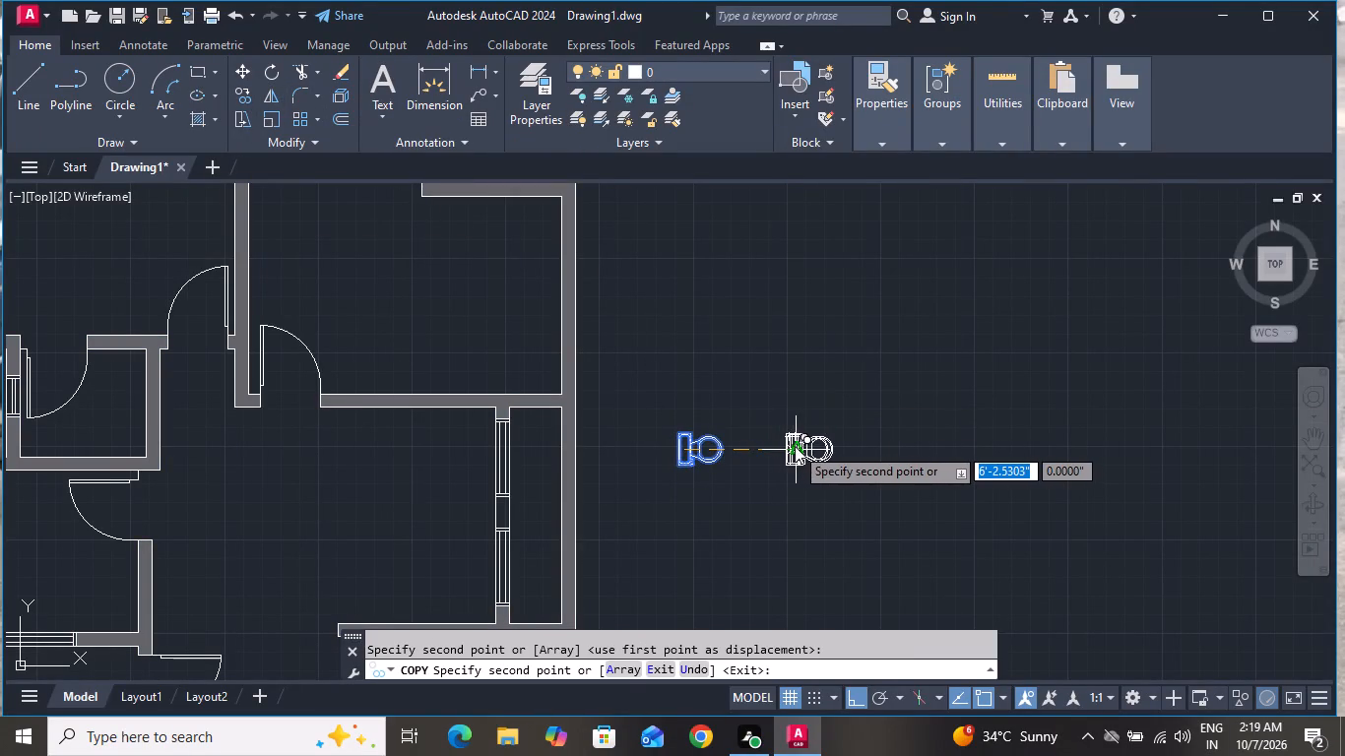
left_click(823, 192)
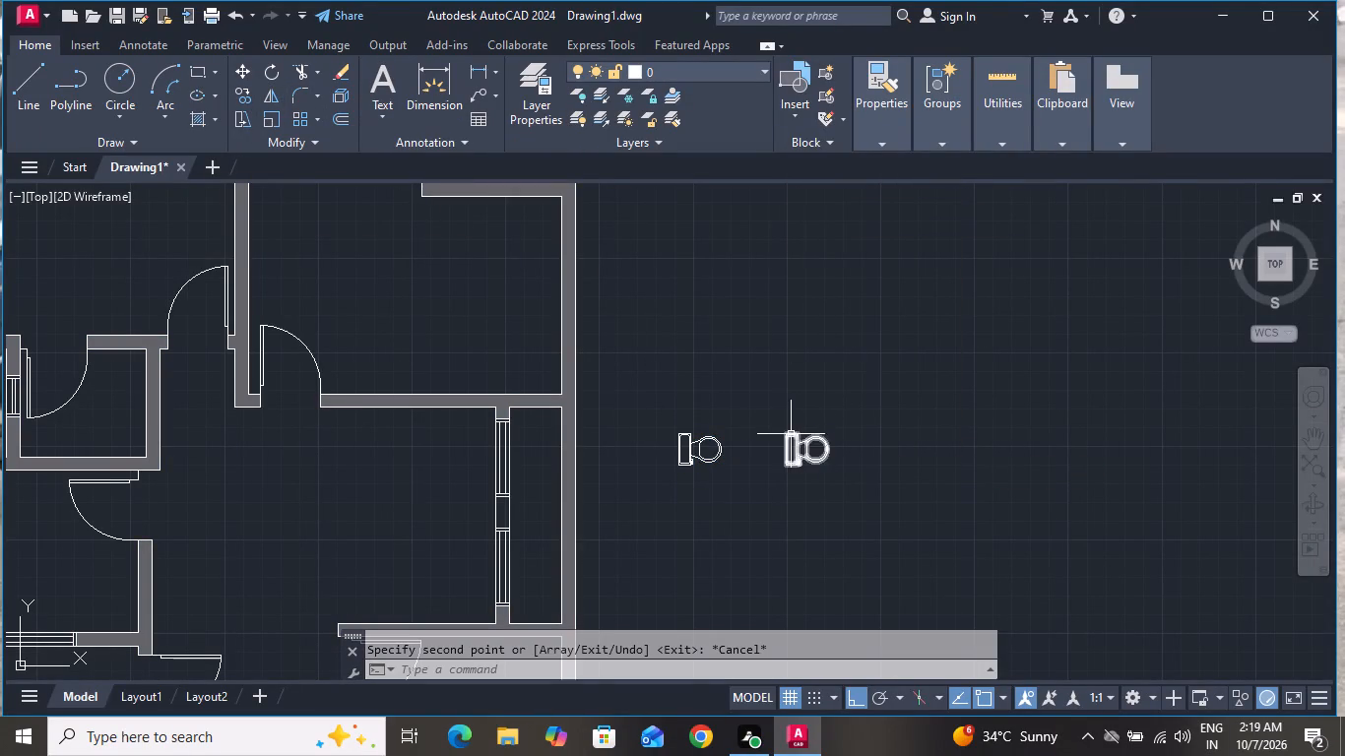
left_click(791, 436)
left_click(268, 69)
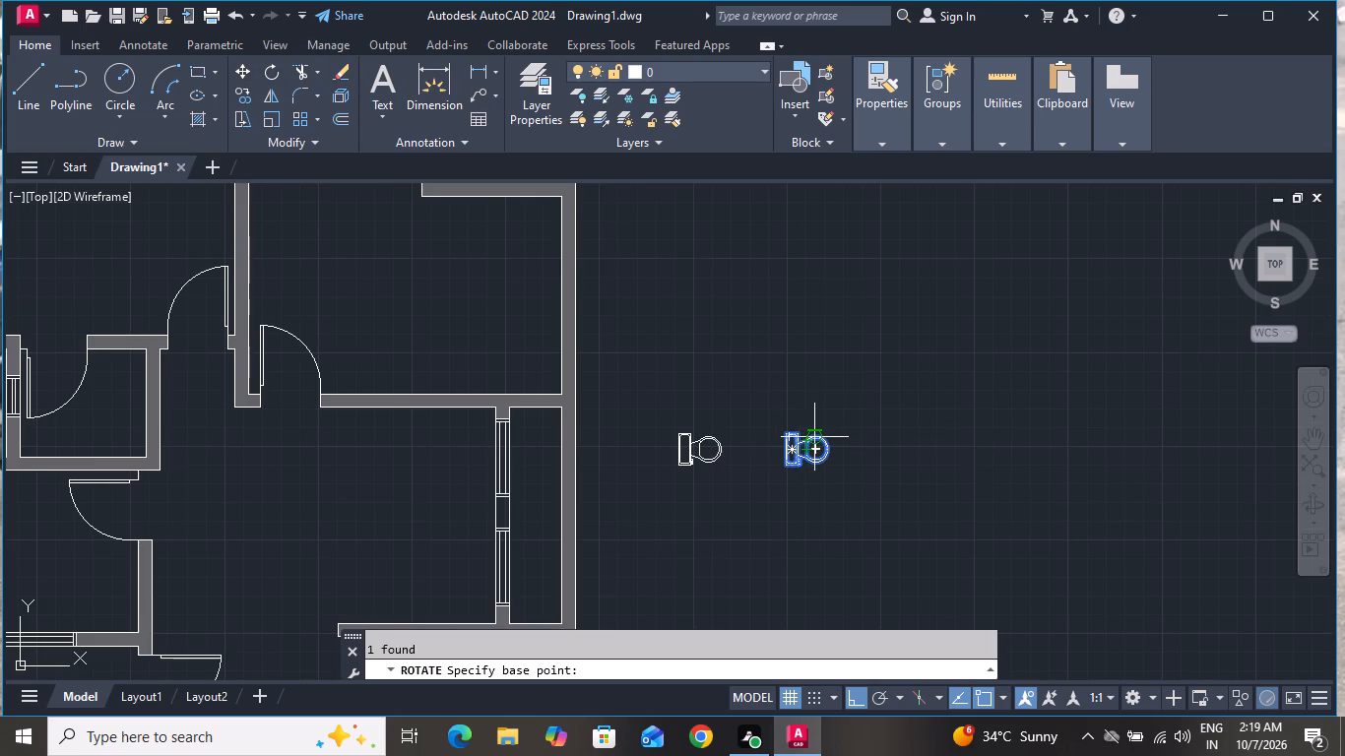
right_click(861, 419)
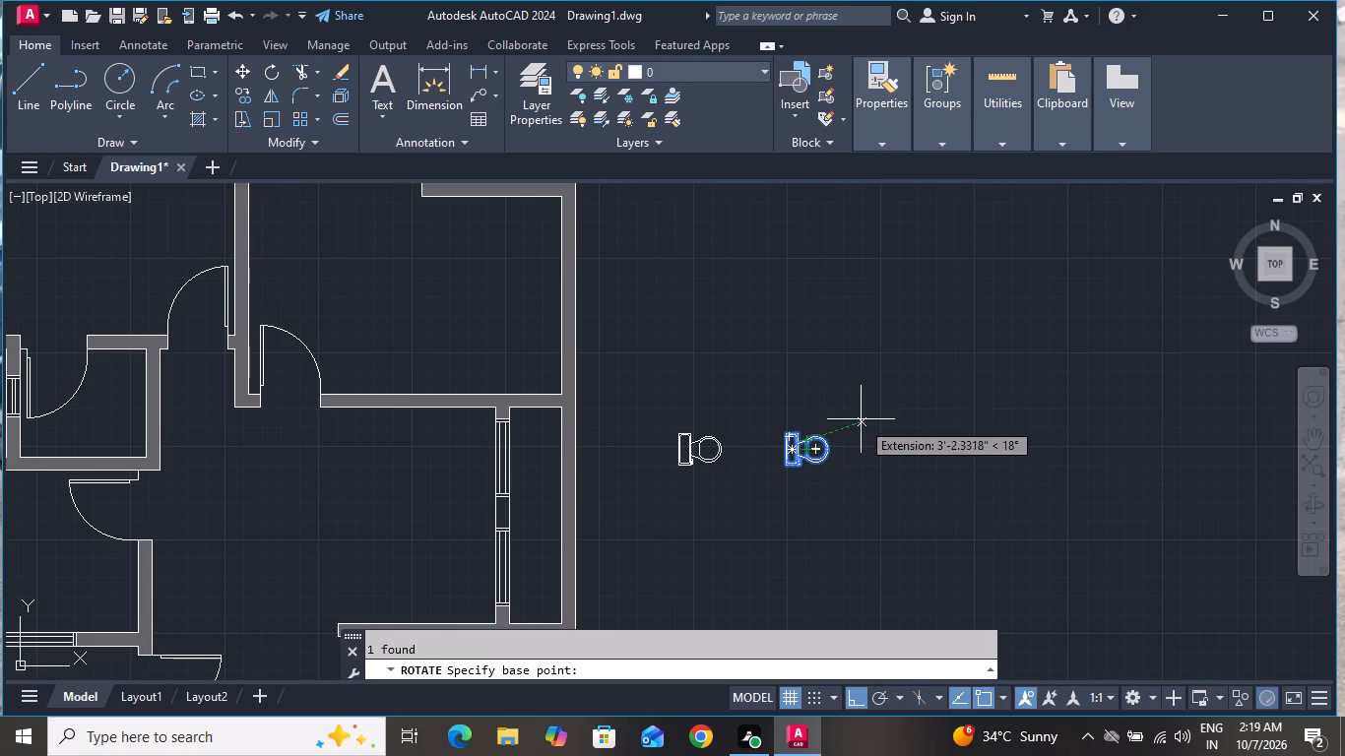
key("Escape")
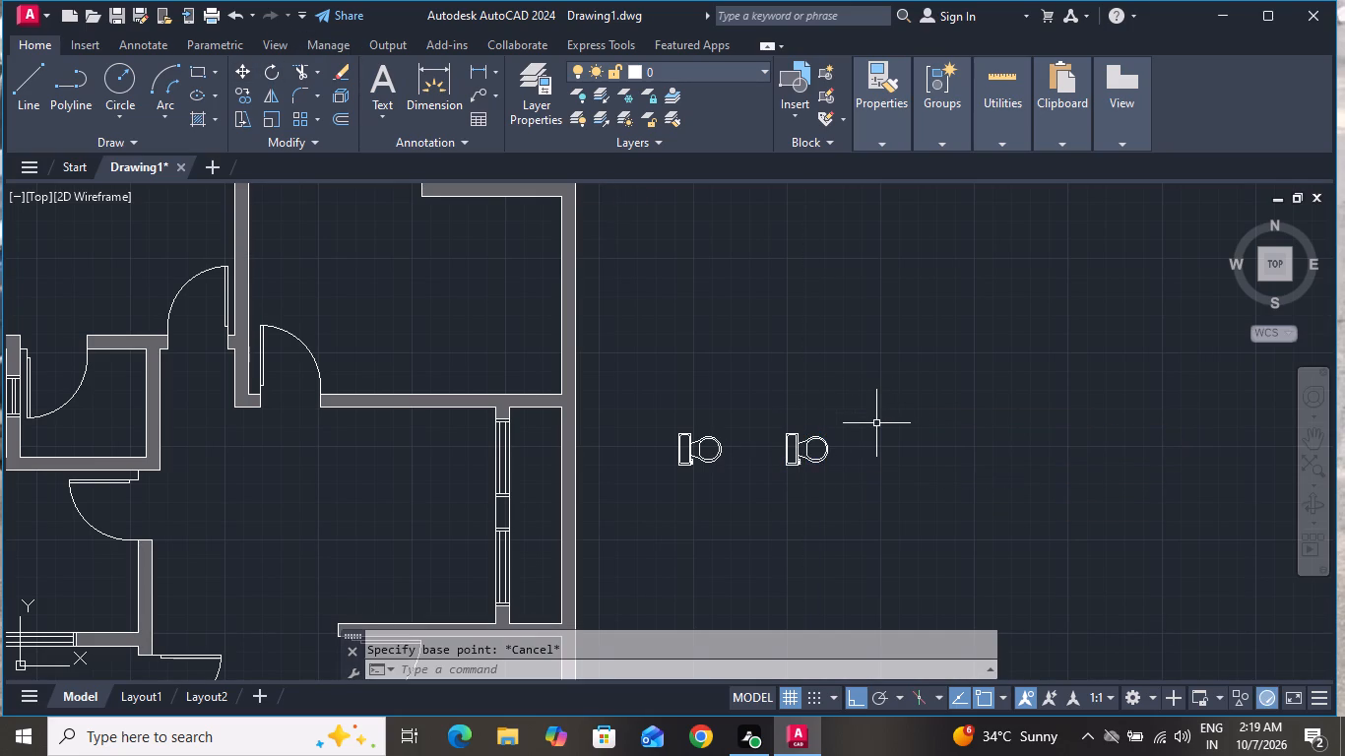
With Ortho off, move the first toilet by its upper-left tank corner against the left wall of the plan's upper-right bathroom.
left_click(856, 698)
left_click(711, 444)
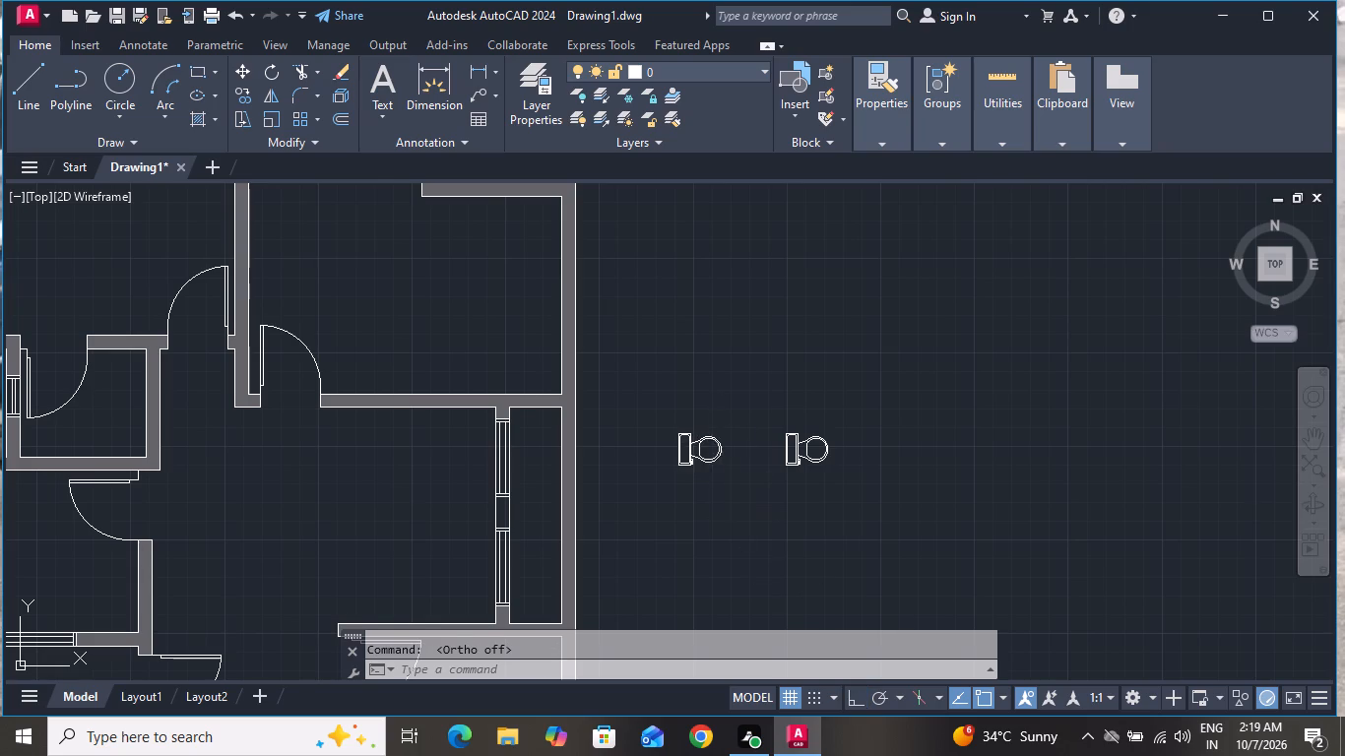
left_click(681, 415)
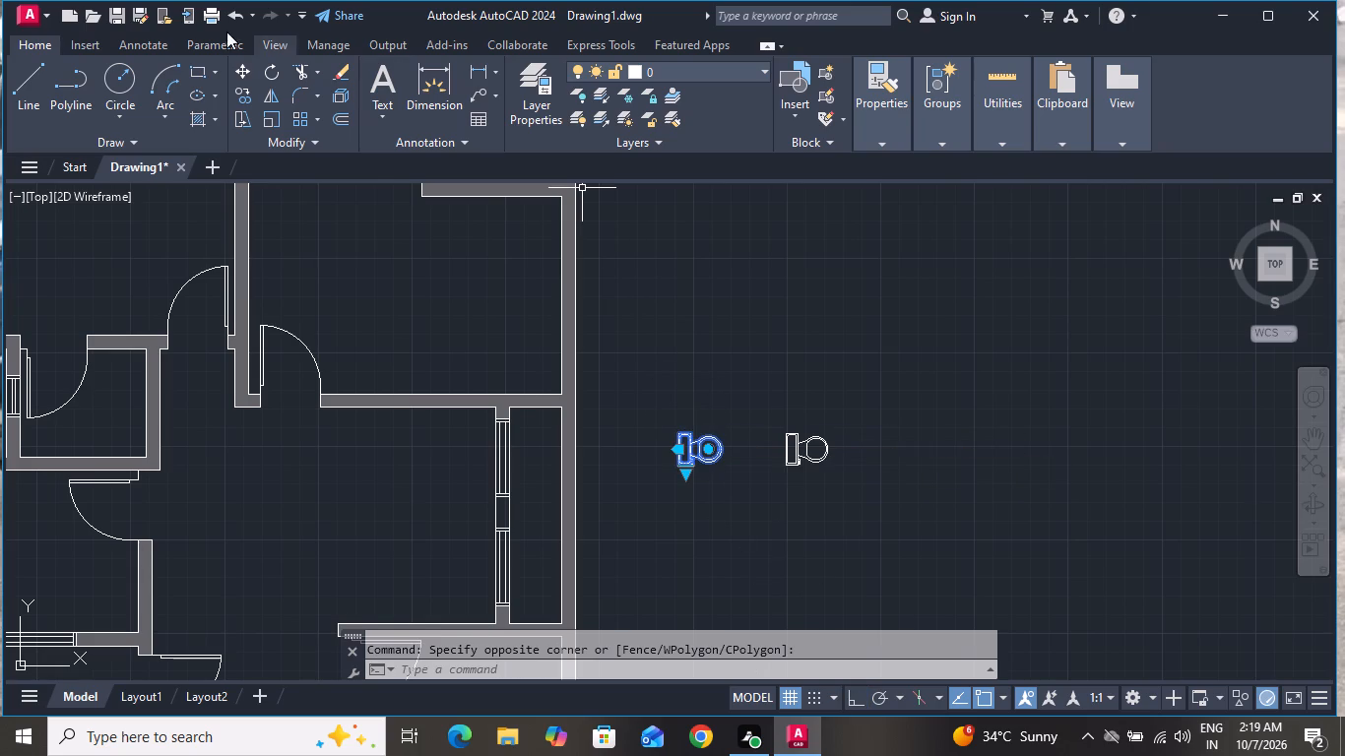
left_click(236, 73)
scroll(683, 446, "up", 3)
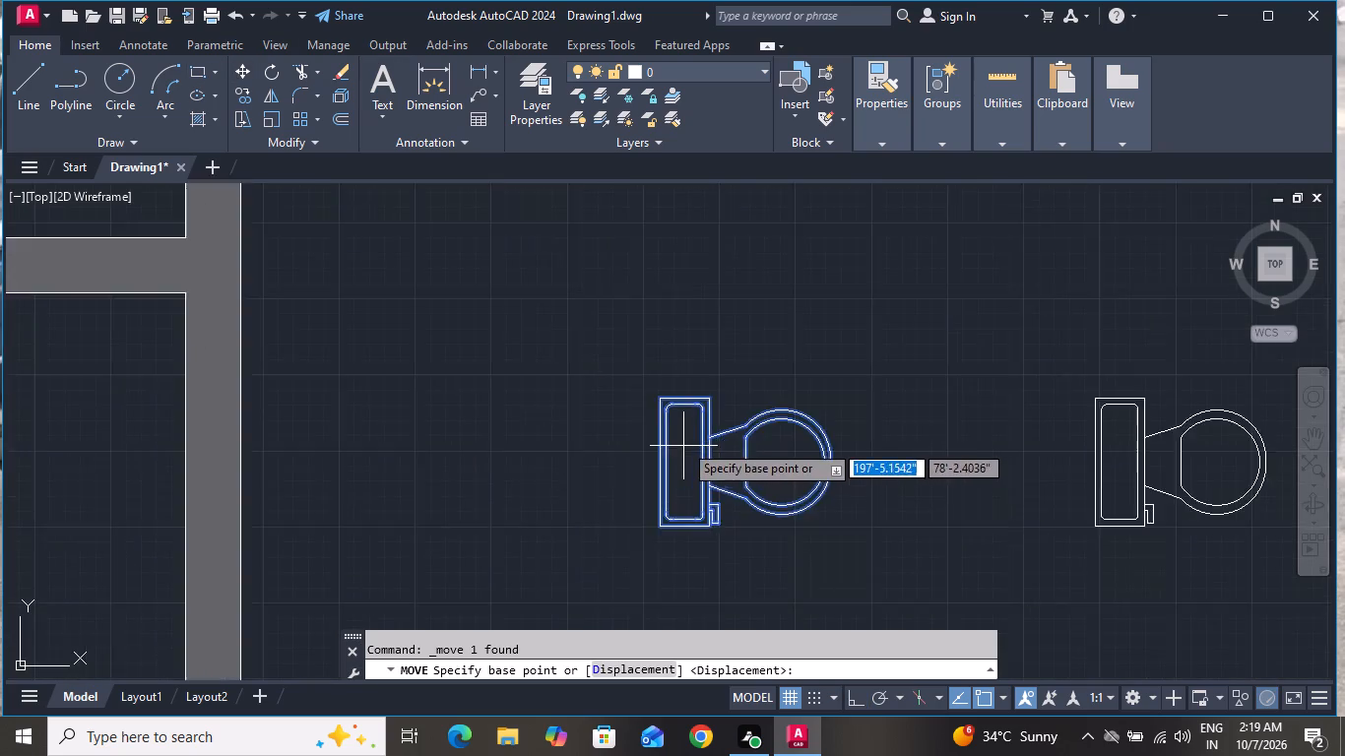
scroll(683, 440, "up", 2)
left_click(625, 338)
scroll(607, 287, "down", 2)
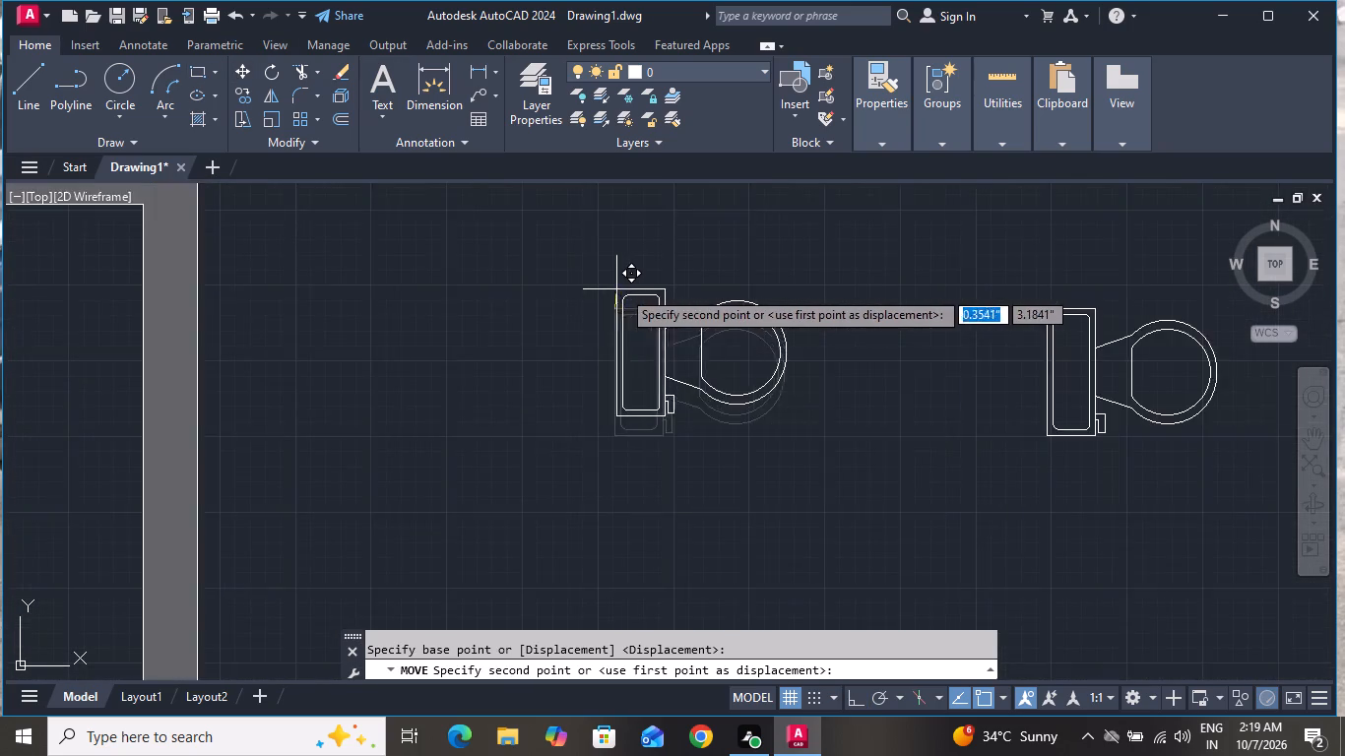
scroll(631, 292, "down", 2)
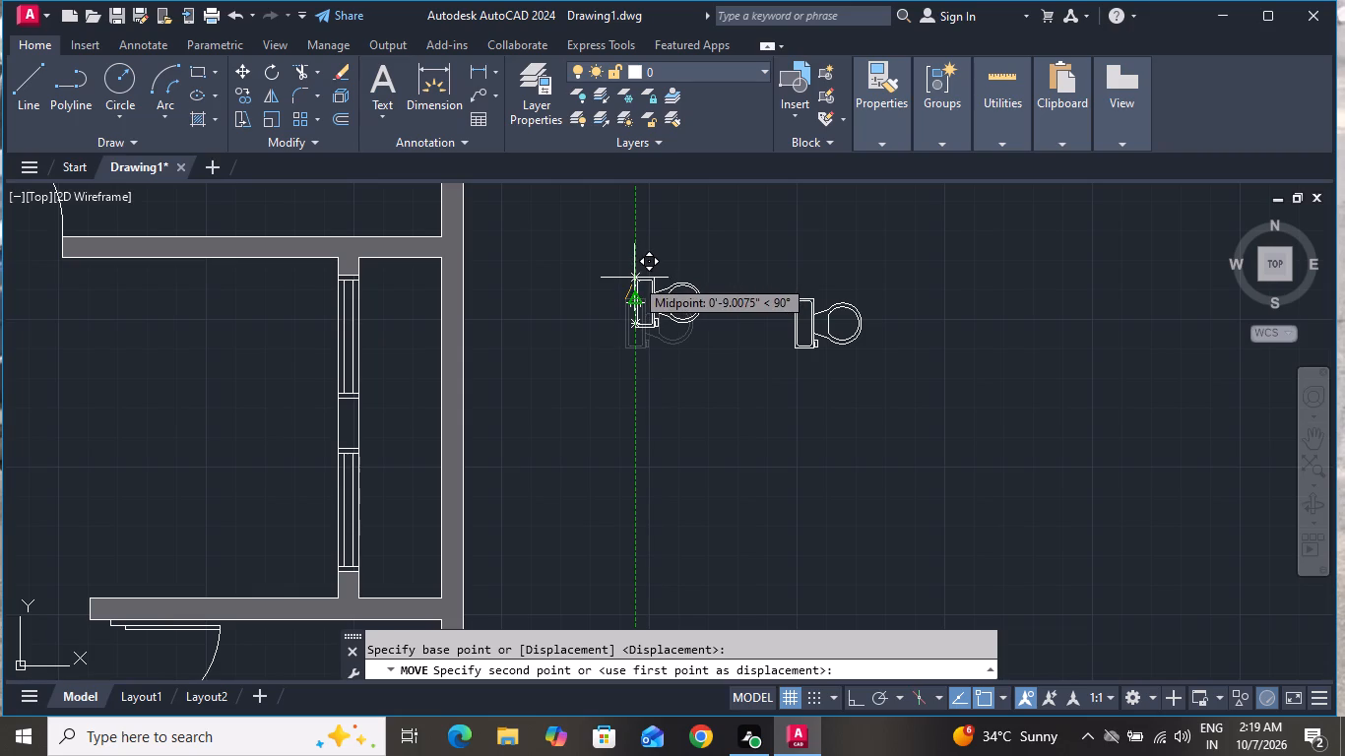
scroll(626, 277, "down", 3)
scroll(614, 279, "up", 1)
scroll(613, 280, "down", 4)
scroll(558, 228, "up", 3)
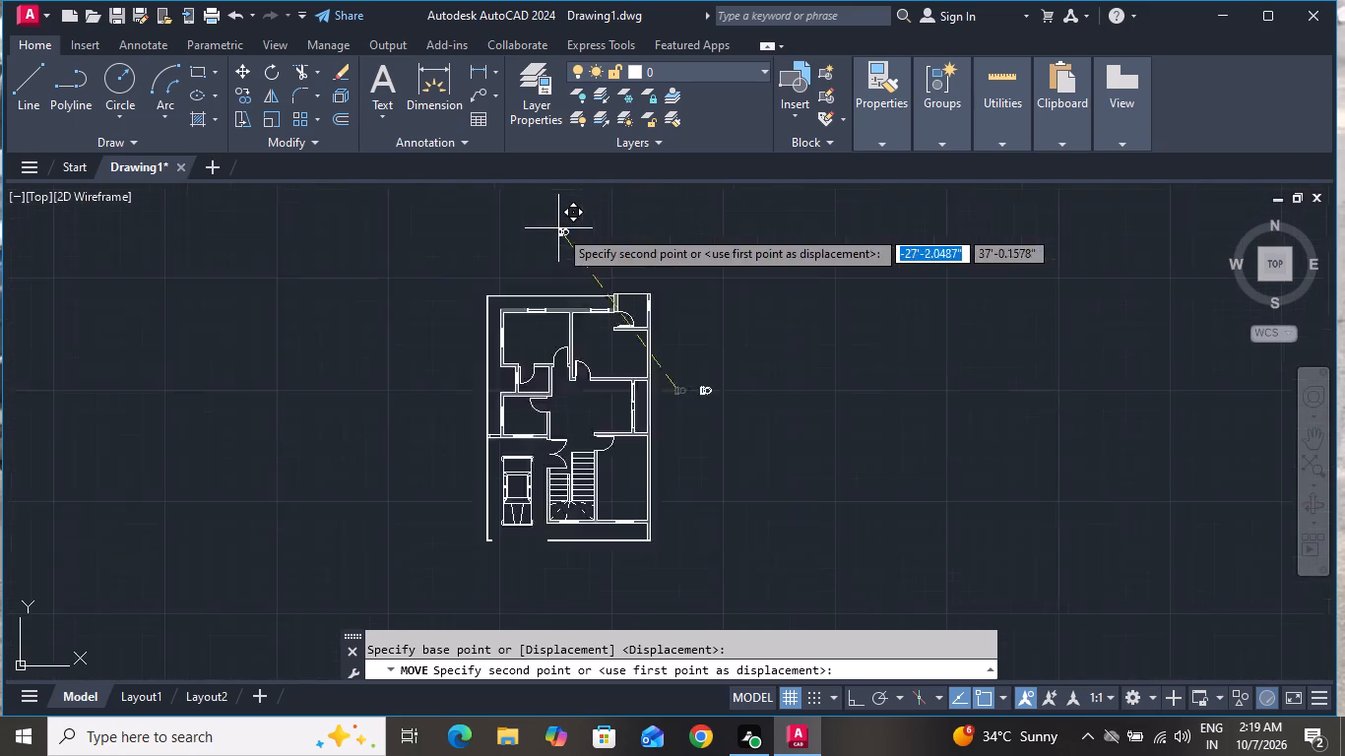
scroll(594, 282, "up", 1)
scroll(597, 284, "down", 1)
scroll(603, 287, "up", 2)
scroll(740, 457, "up", 4)
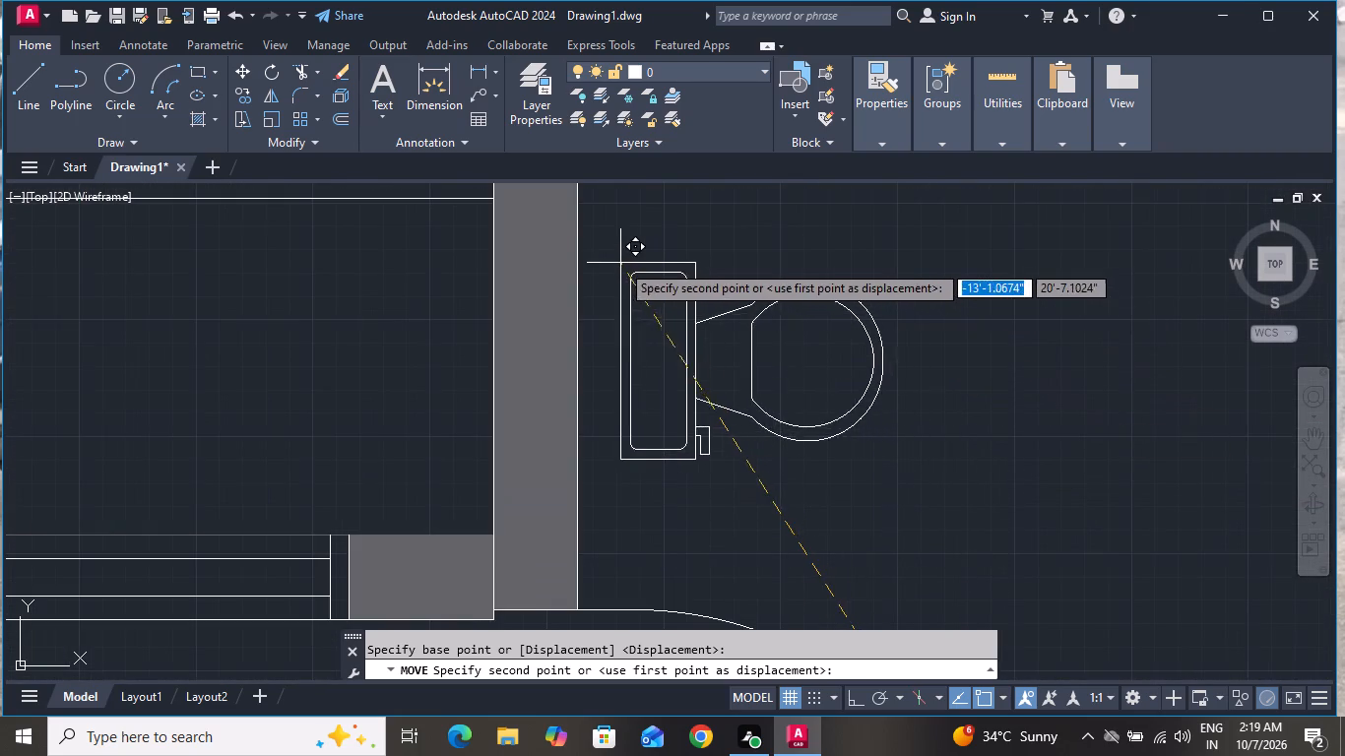
left_click(576, 221)
scroll(689, 291, "down", 5)
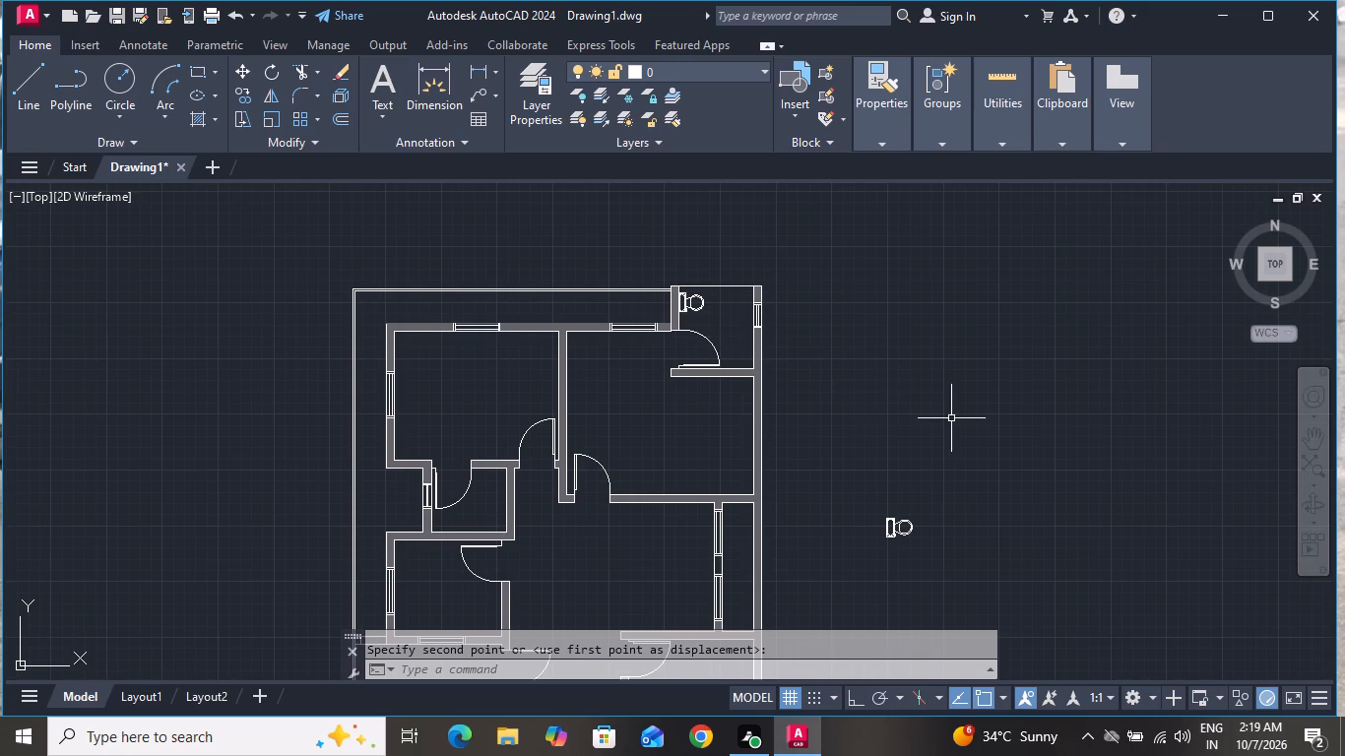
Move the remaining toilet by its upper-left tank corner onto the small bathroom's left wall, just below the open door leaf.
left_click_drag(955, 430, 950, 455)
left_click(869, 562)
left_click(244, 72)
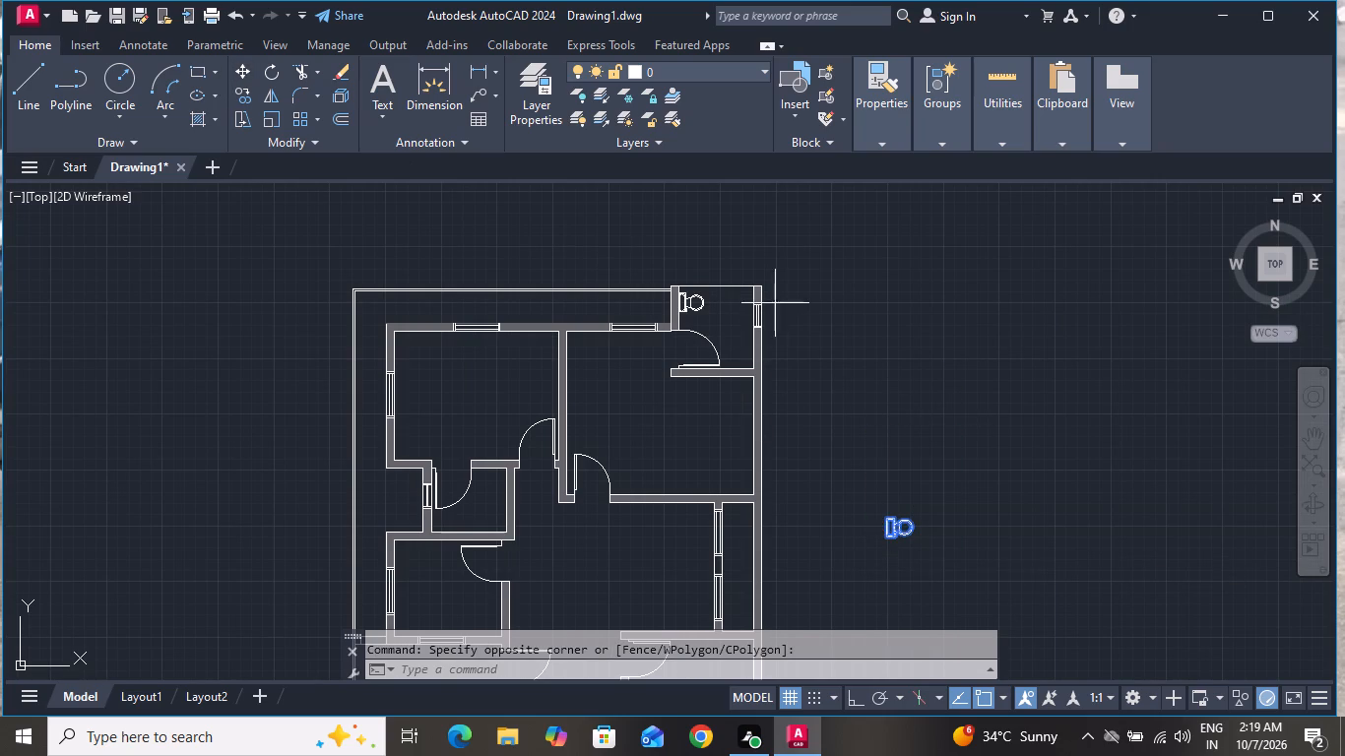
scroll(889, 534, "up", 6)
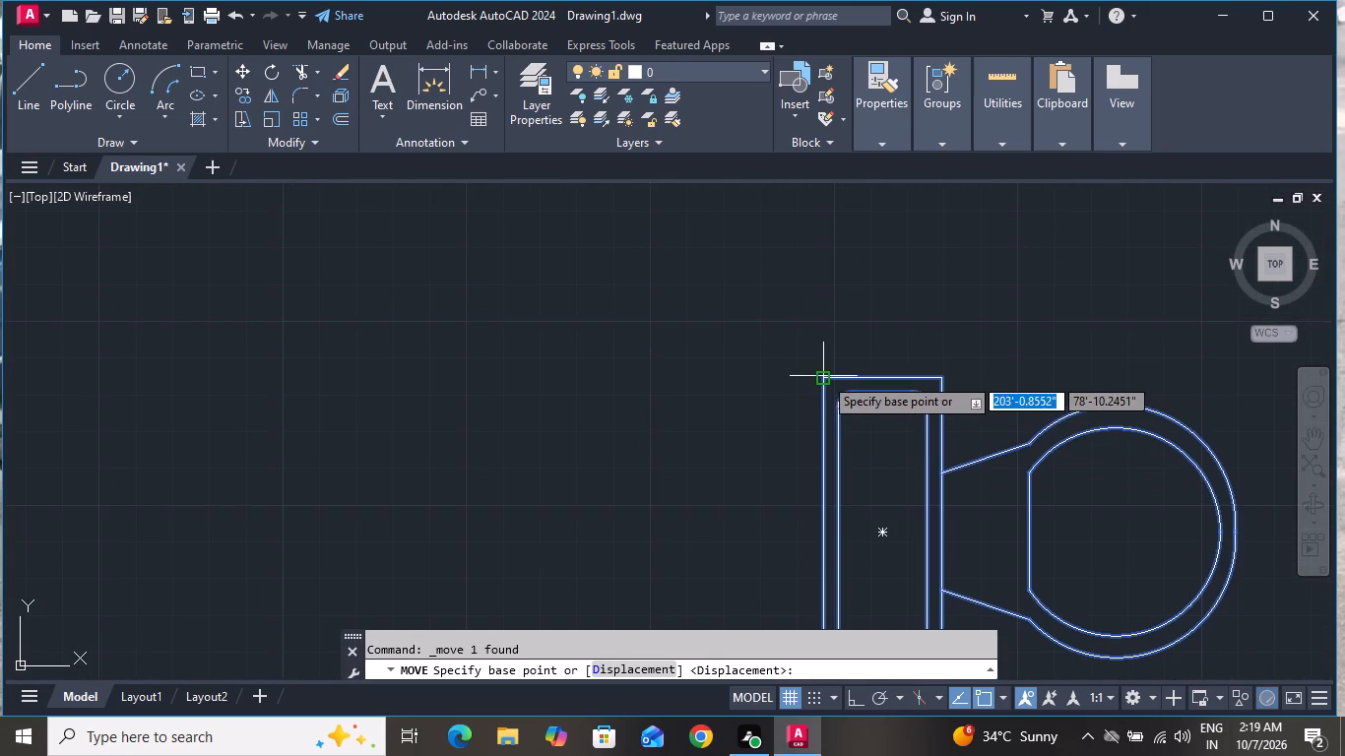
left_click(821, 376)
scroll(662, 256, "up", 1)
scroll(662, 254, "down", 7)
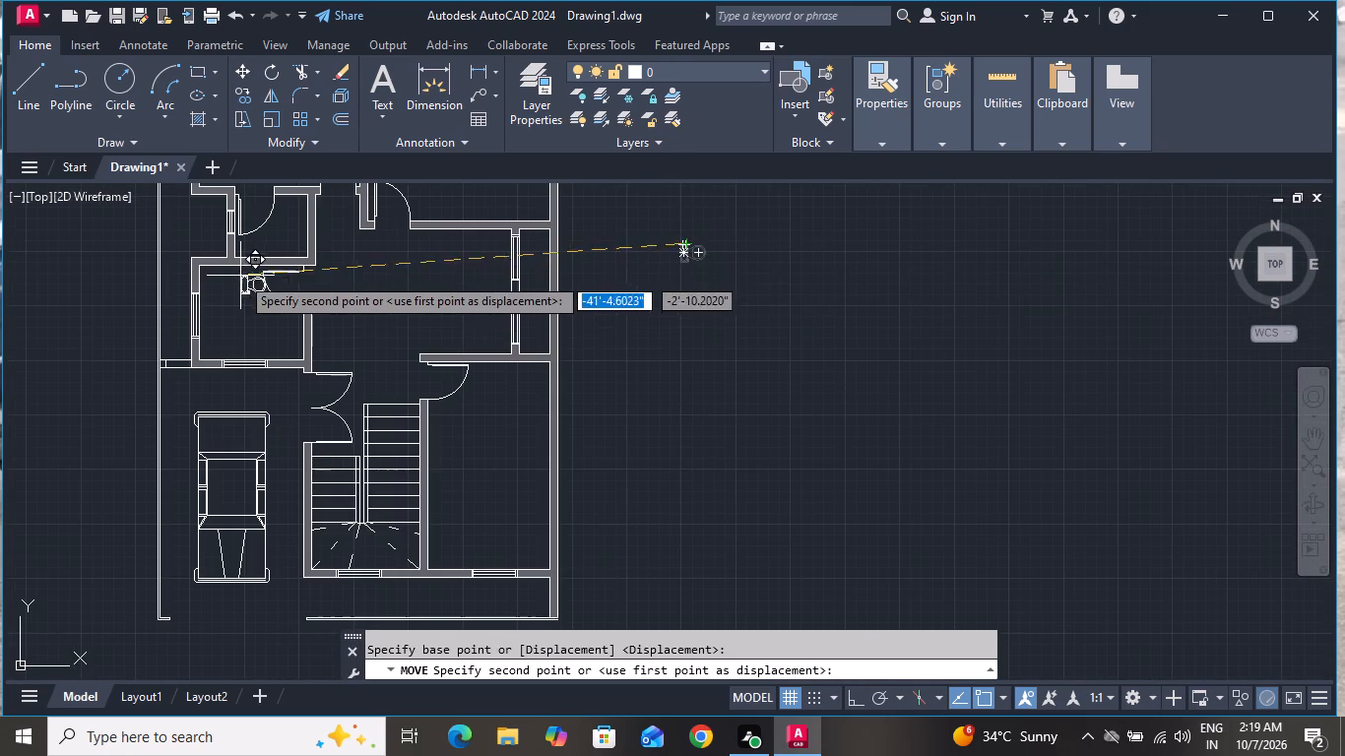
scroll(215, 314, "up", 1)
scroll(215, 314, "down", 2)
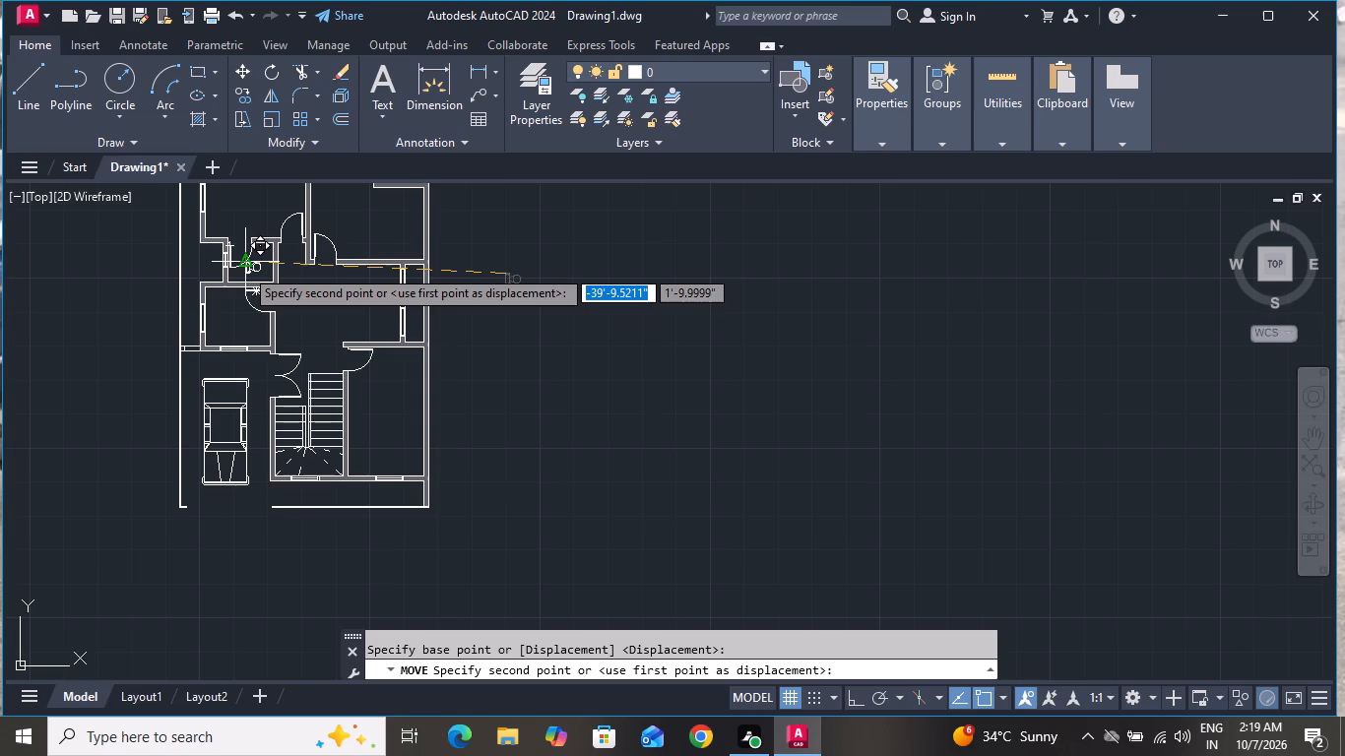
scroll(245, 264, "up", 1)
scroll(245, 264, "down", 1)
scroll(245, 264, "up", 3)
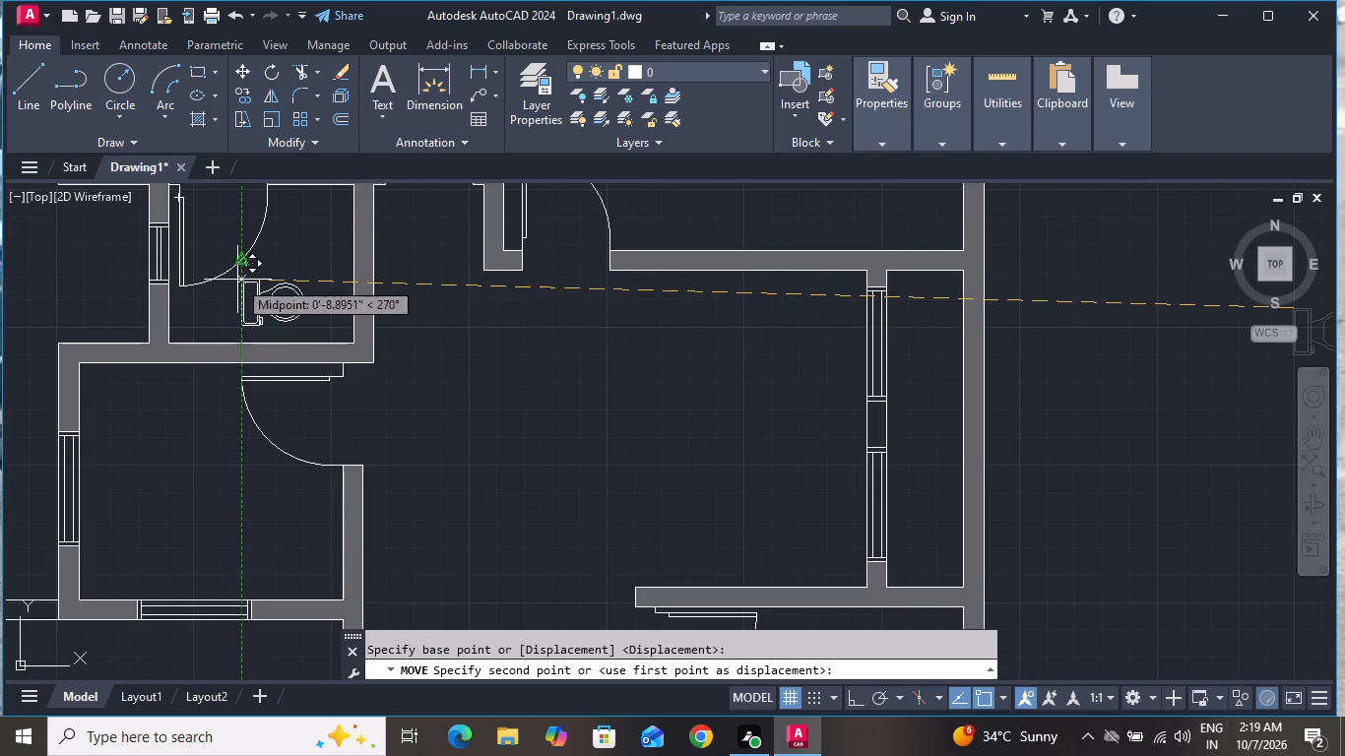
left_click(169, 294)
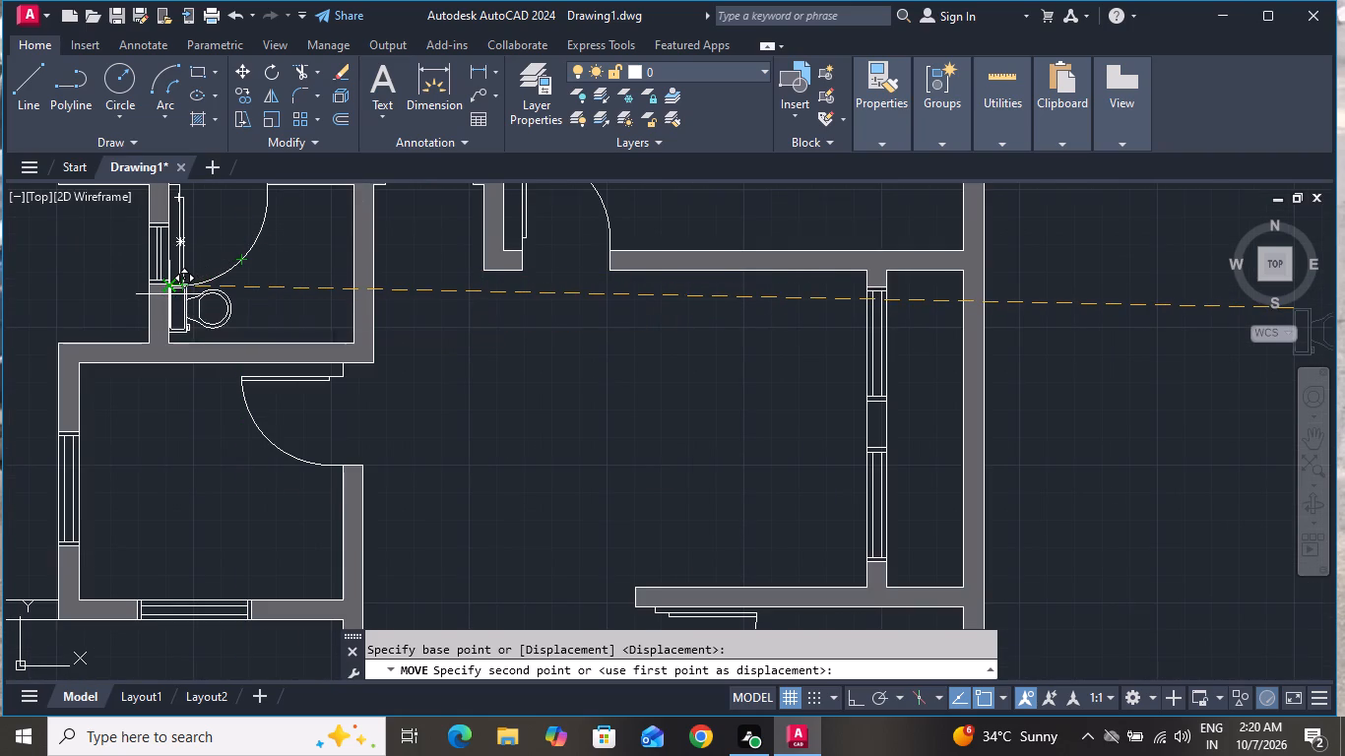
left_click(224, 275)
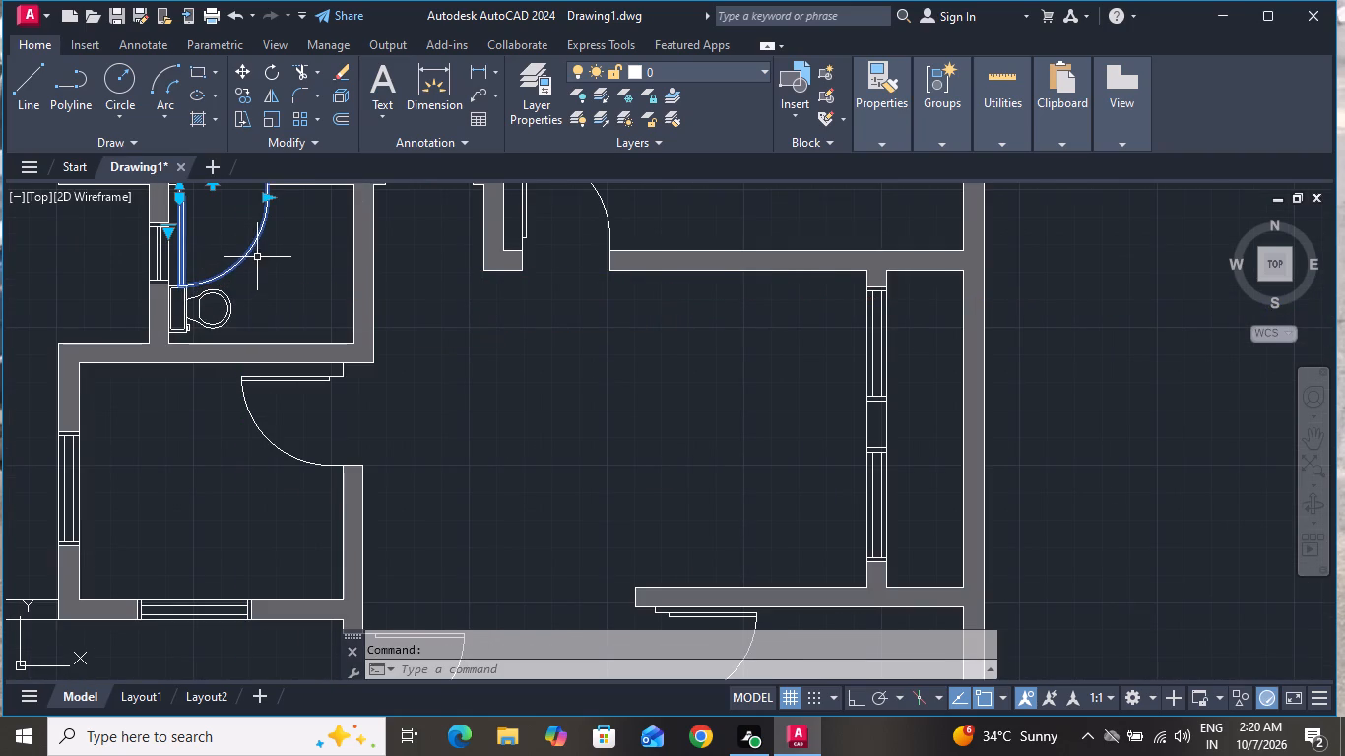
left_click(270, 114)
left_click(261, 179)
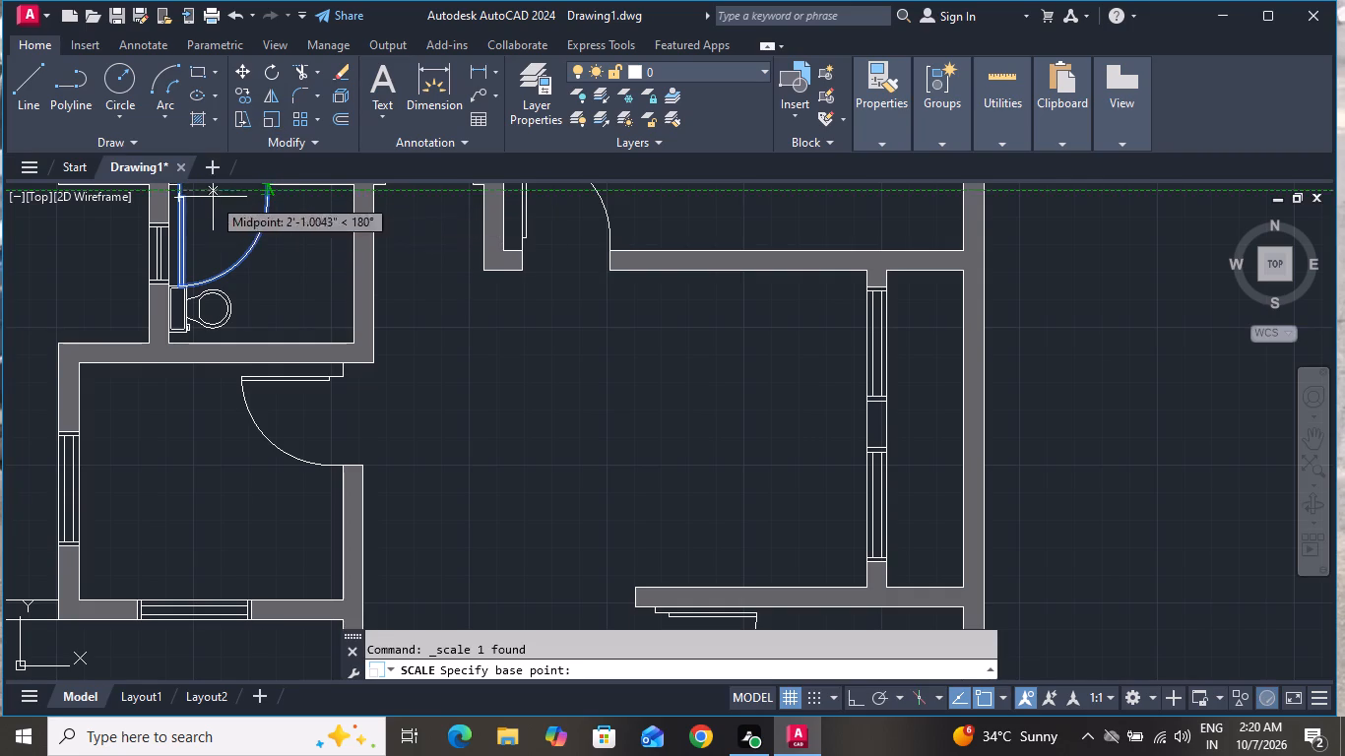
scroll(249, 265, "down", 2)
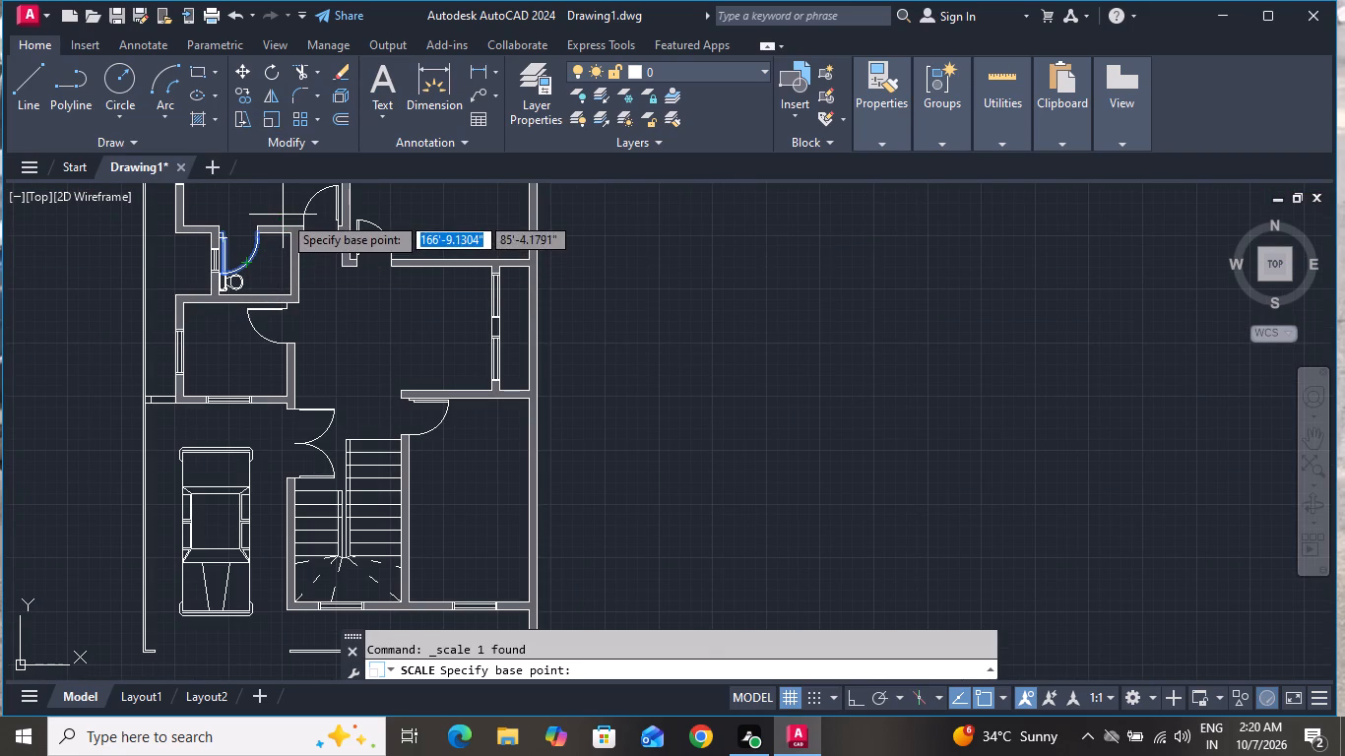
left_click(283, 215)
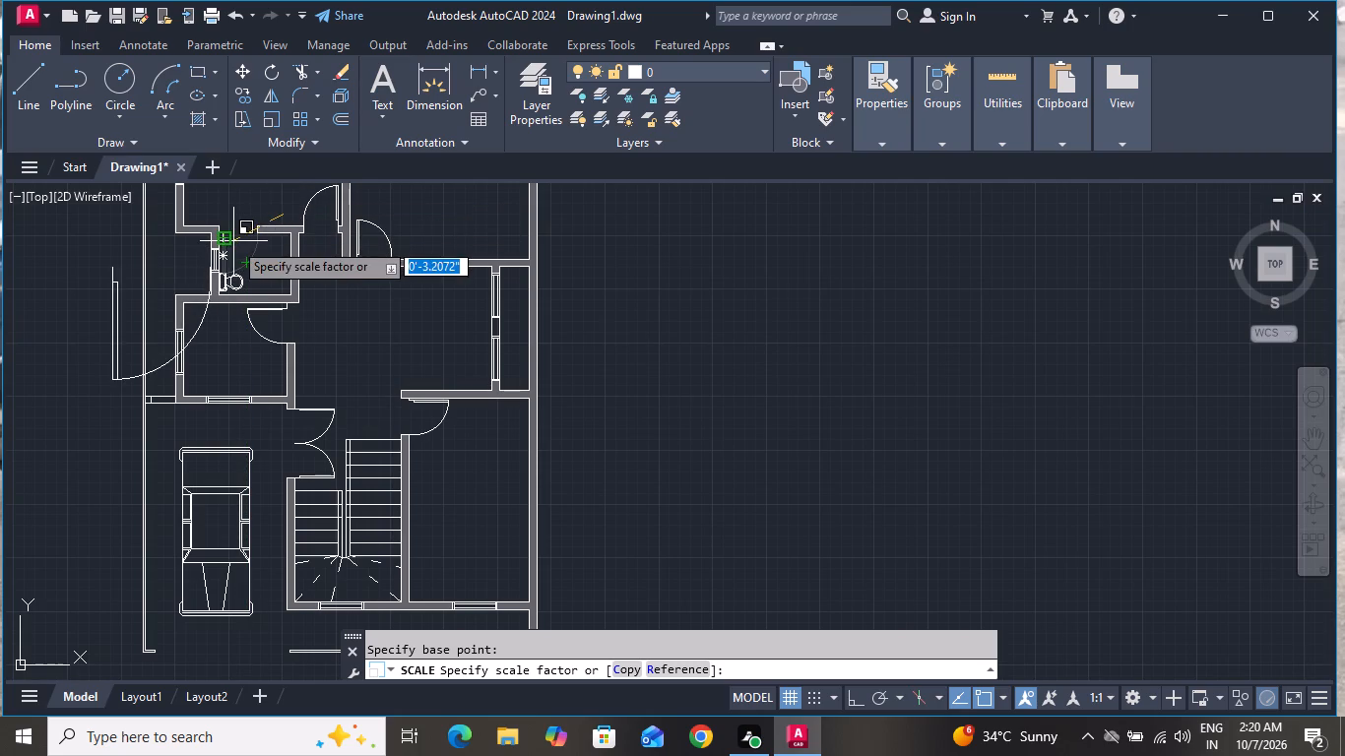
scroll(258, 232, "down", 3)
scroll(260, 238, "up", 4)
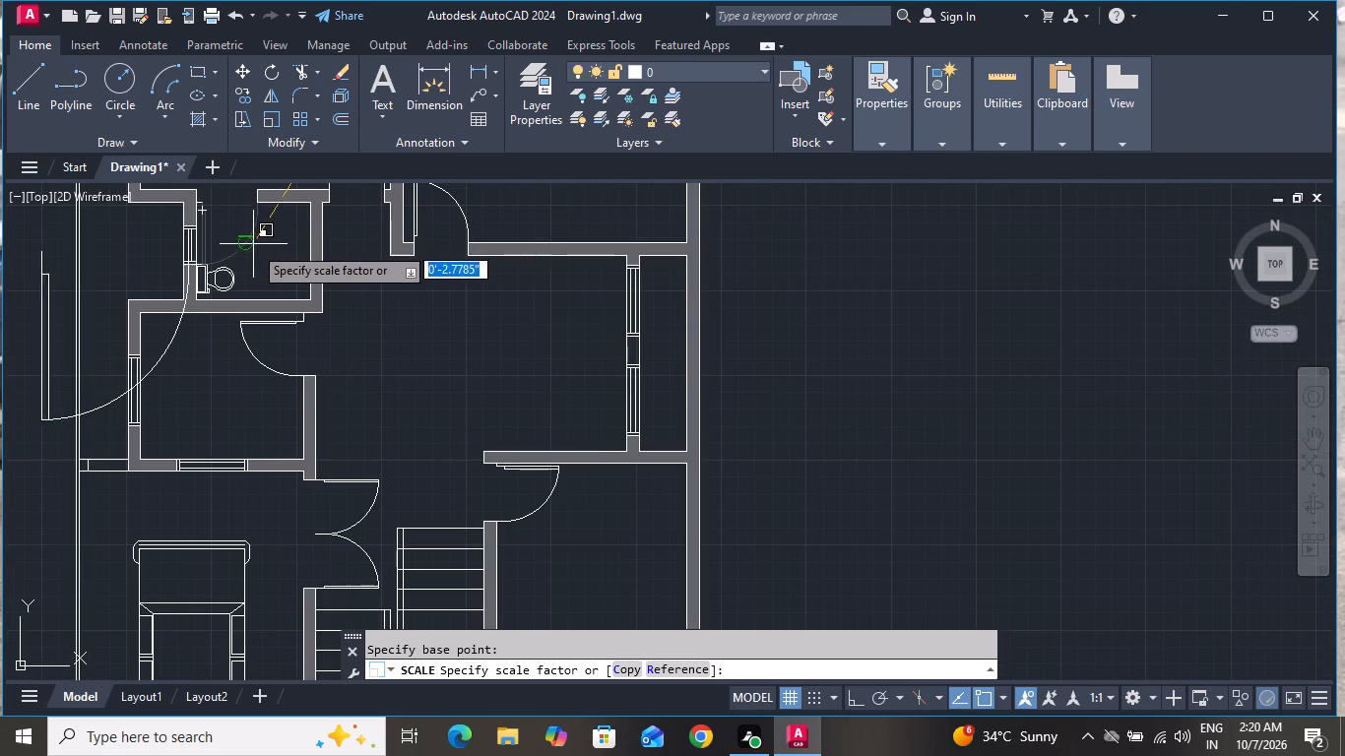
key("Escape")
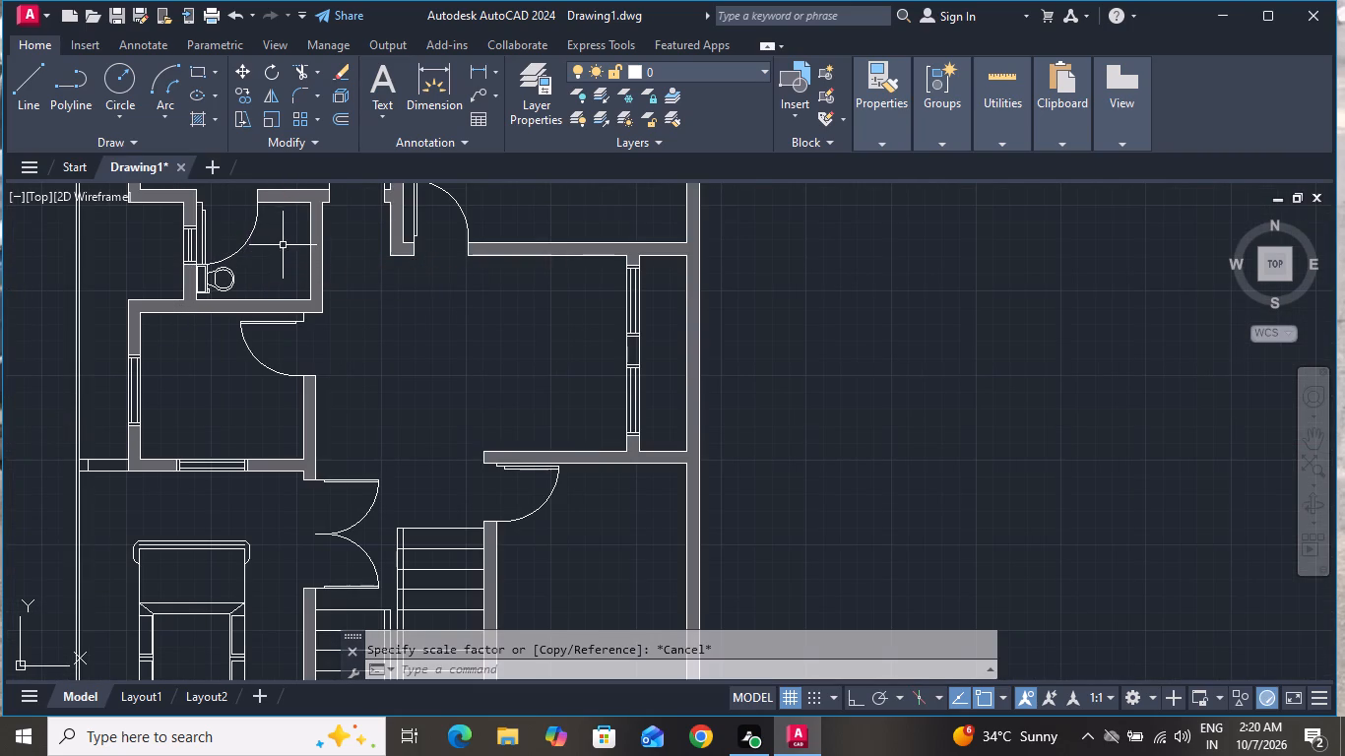
Erase both the toilet and the door from the small bathroom on the plan's left side.
scroll(253, 258, "up", 3)
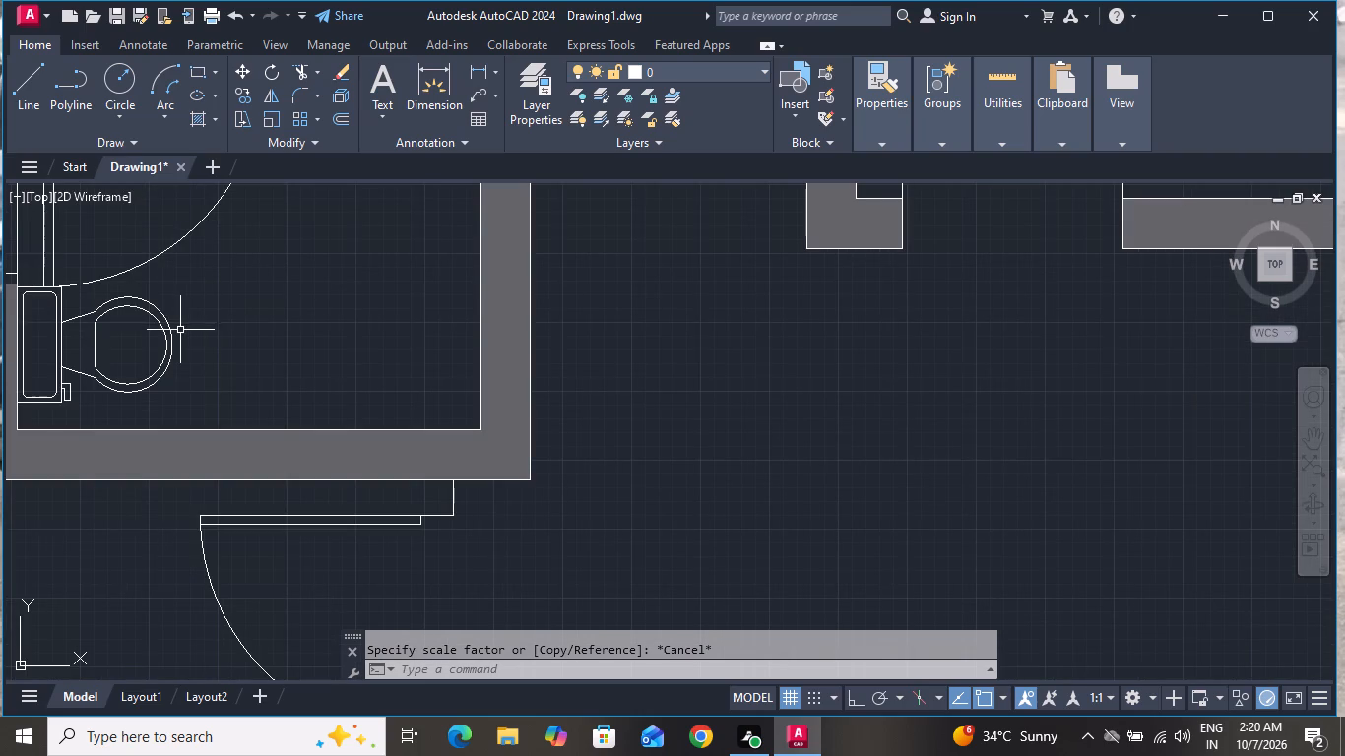
left_click(171, 332)
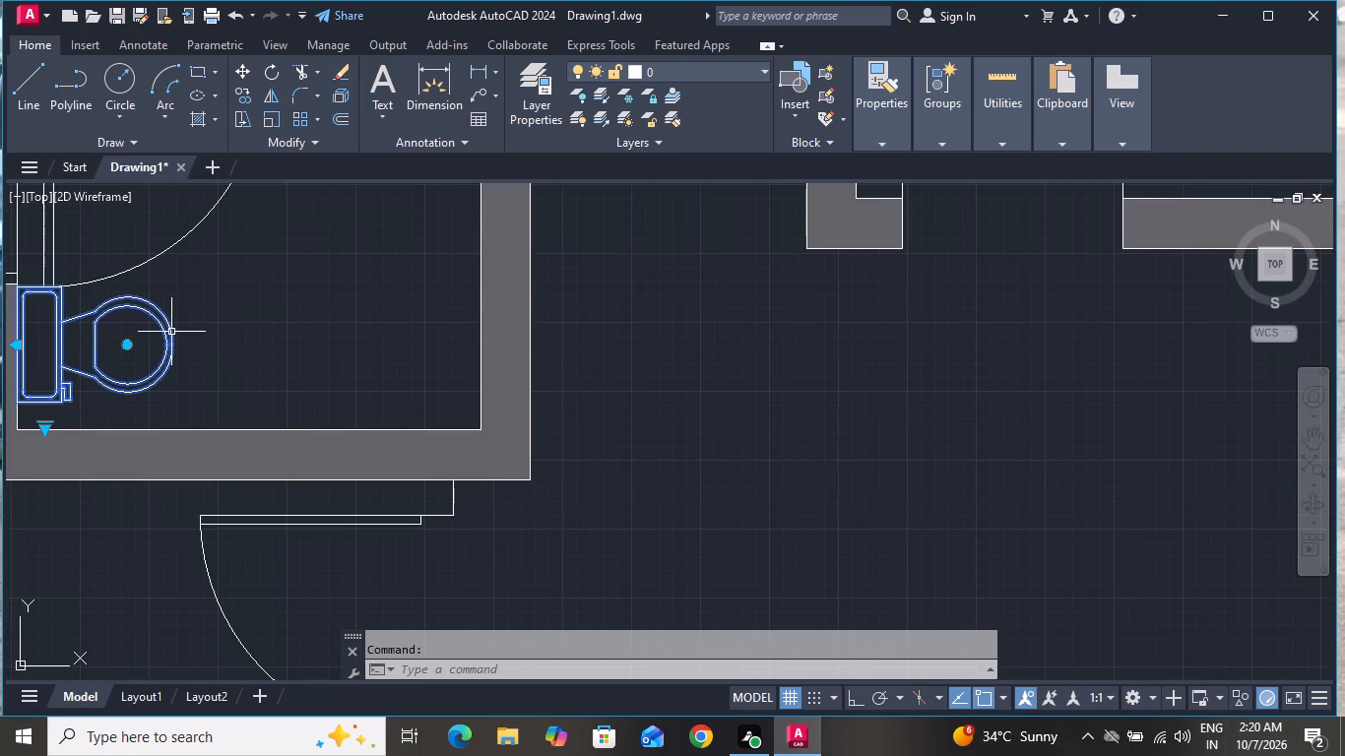
scroll(172, 318, "down", 1)
scroll(172, 318, "up", 1)
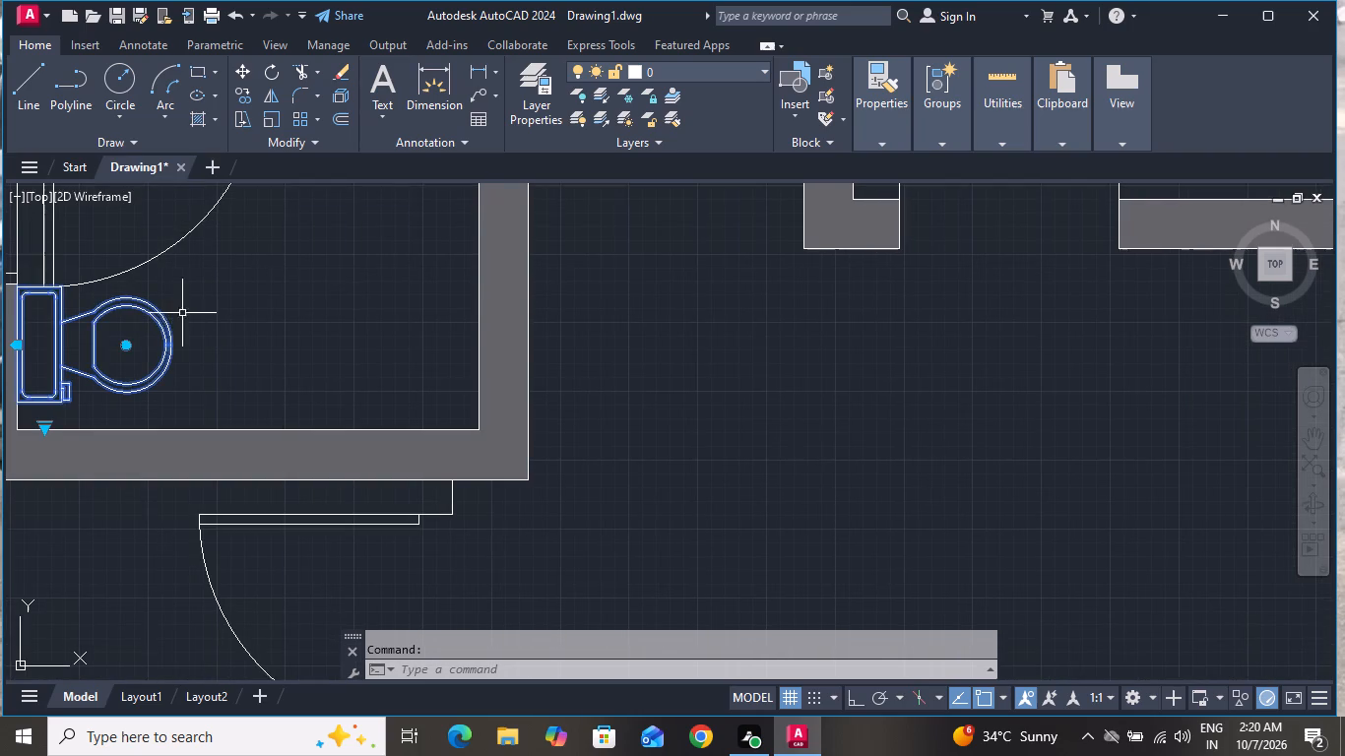
scroll(185, 305, "down", 3)
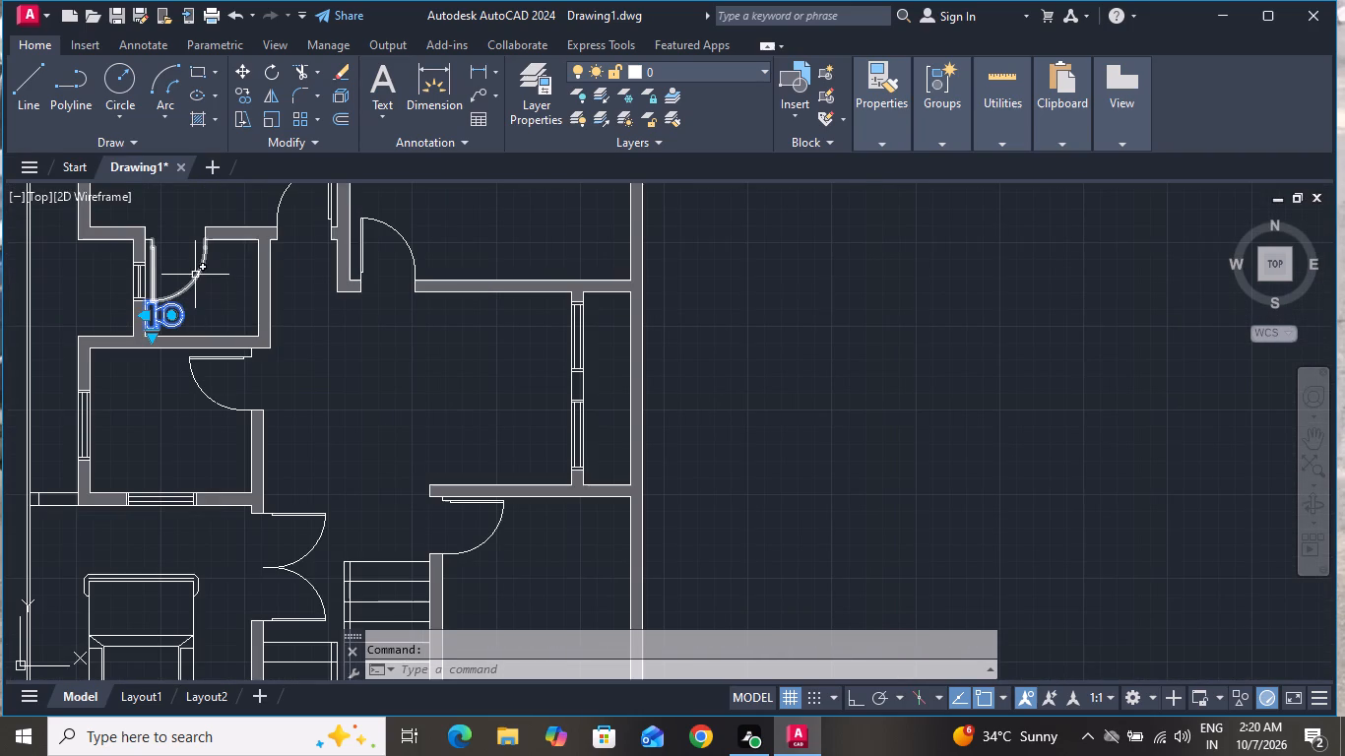
left_click(195, 275)
key("Delete")
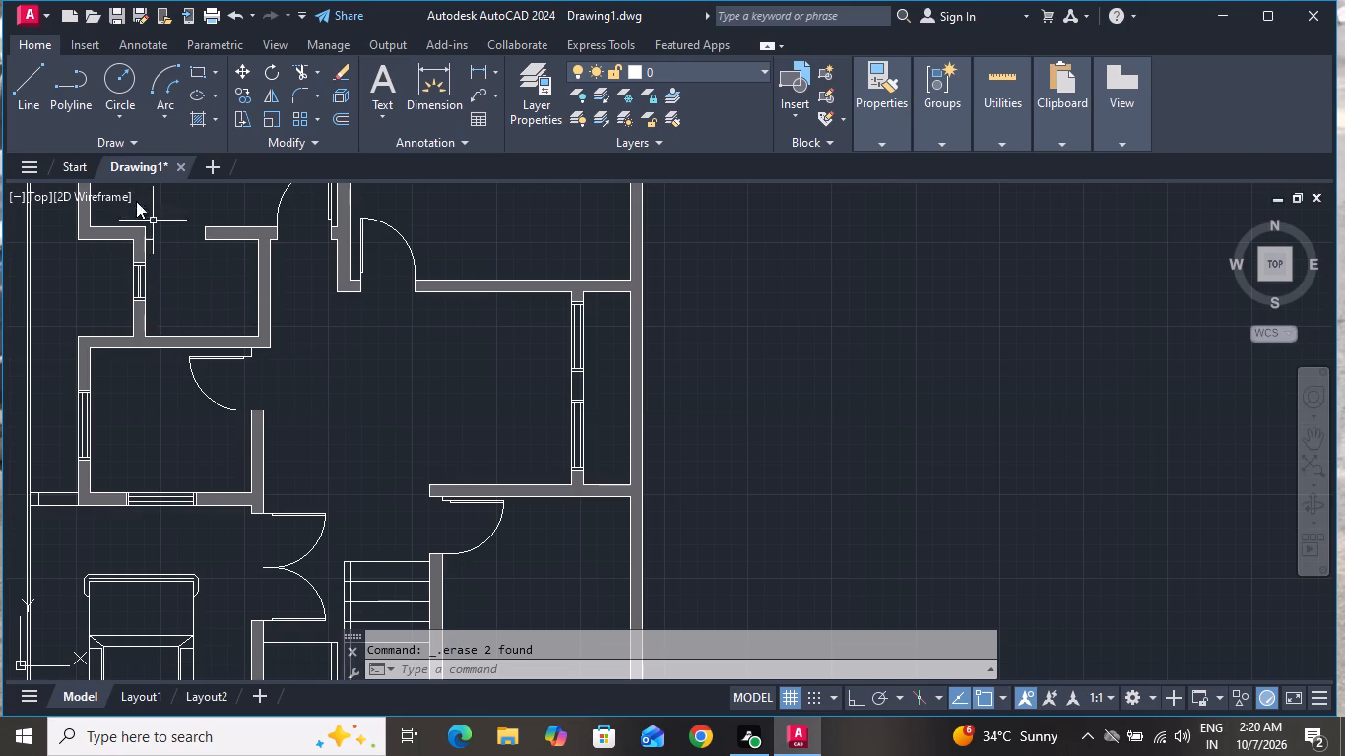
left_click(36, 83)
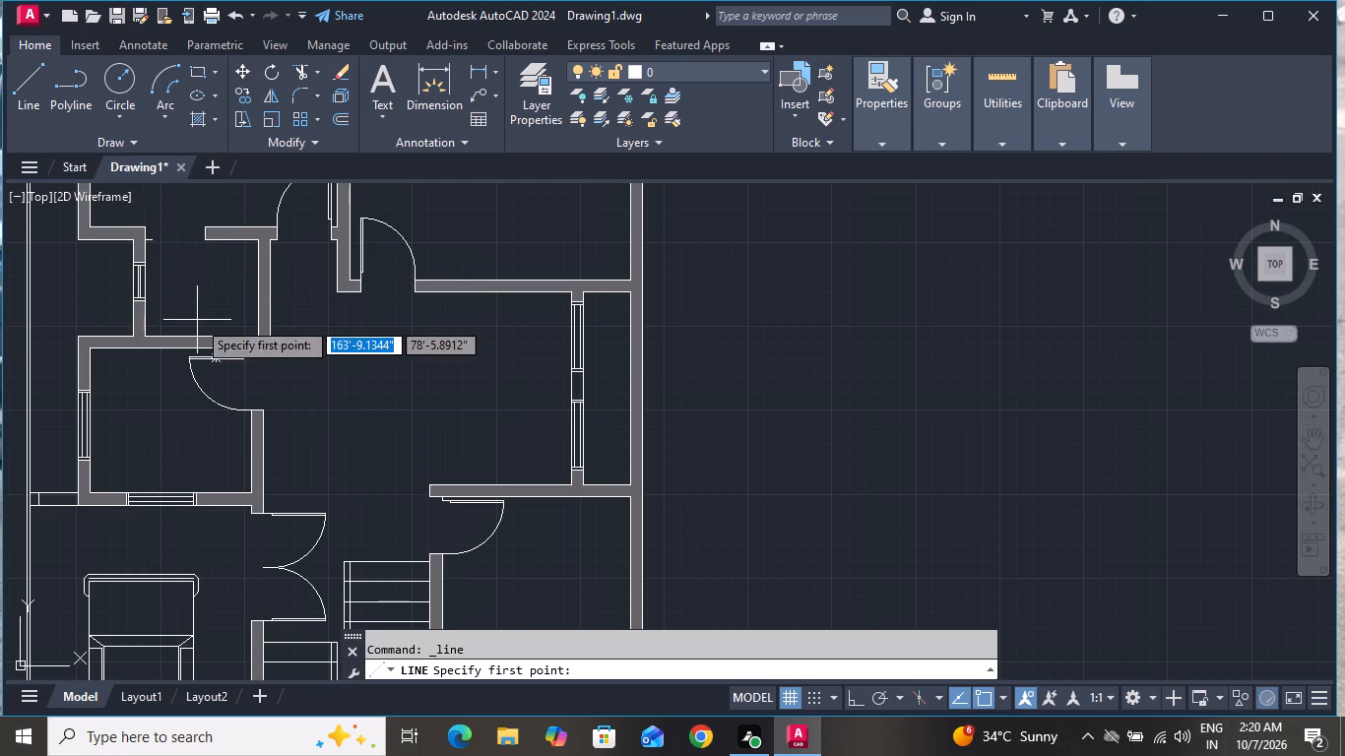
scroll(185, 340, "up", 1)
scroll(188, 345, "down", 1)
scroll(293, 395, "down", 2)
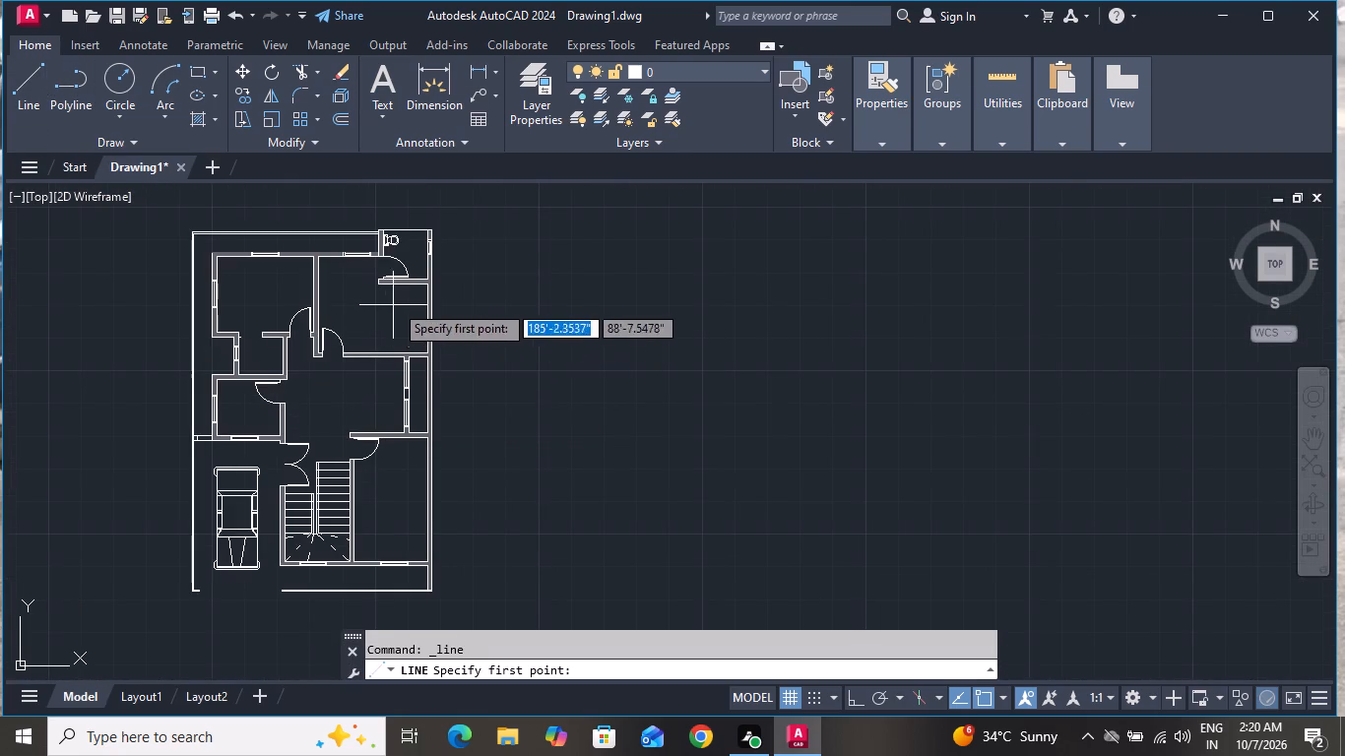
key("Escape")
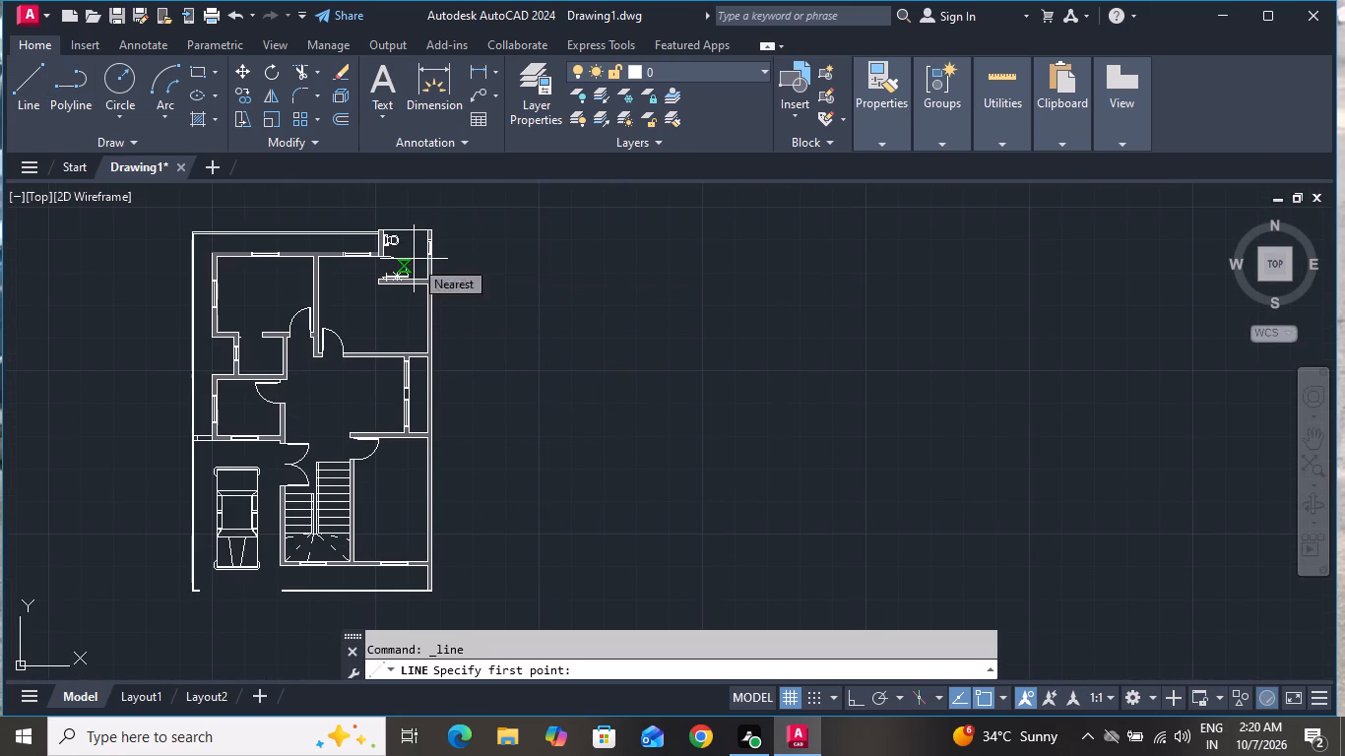
Copy the upper-right bathroom's toilet by its upper-left tank corner onto the small bathroom's left wall, in front of the window.
scroll(395, 227, "up", 2)
left_click(393, 268)
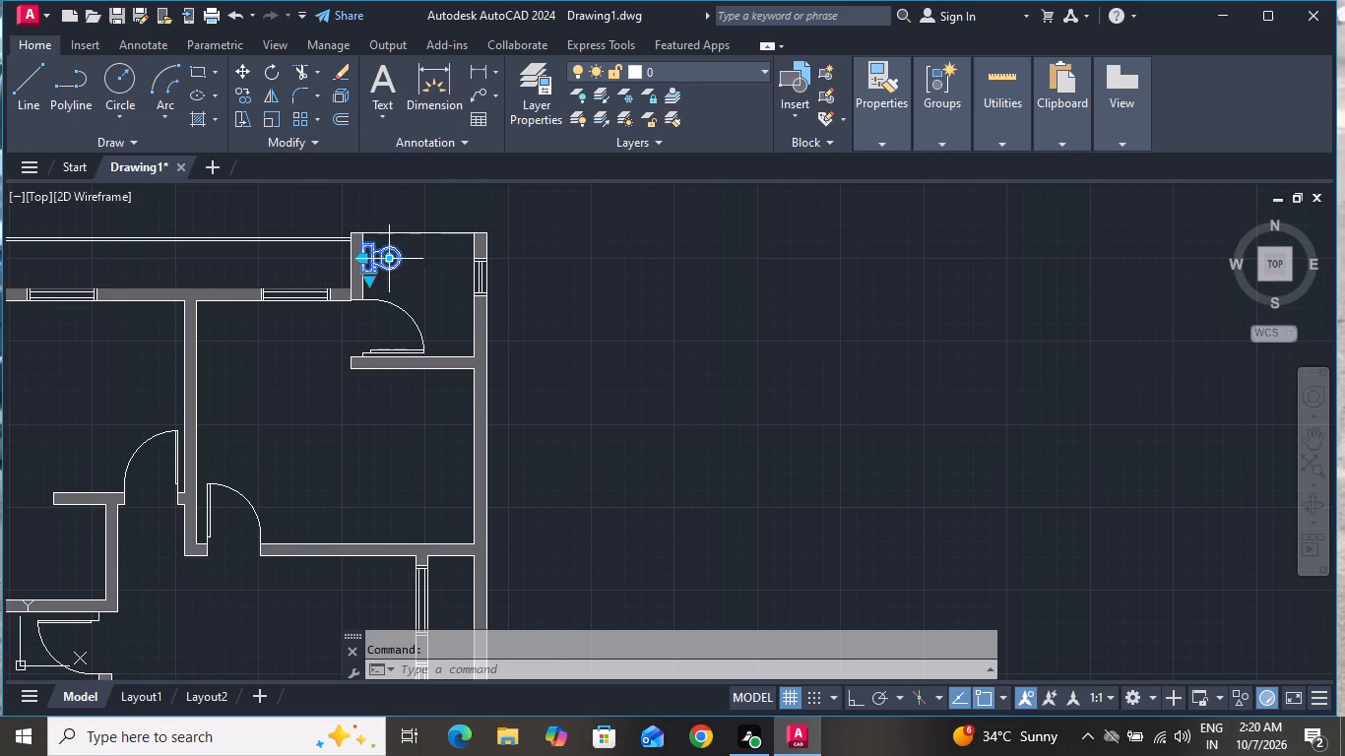
left_click(250, 99)
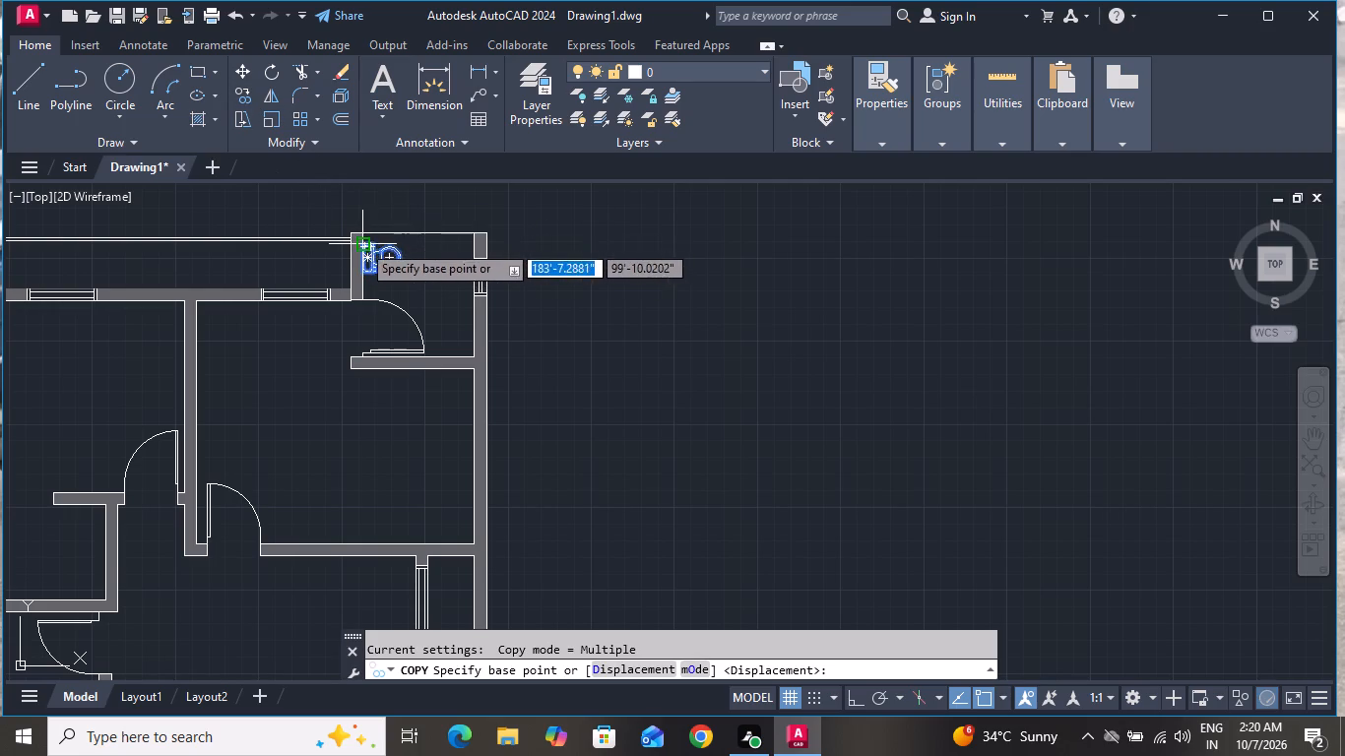
left_click(358, 242)
scroll(246, 428, "down", 4)
scroll(205, 455, "up", 3)
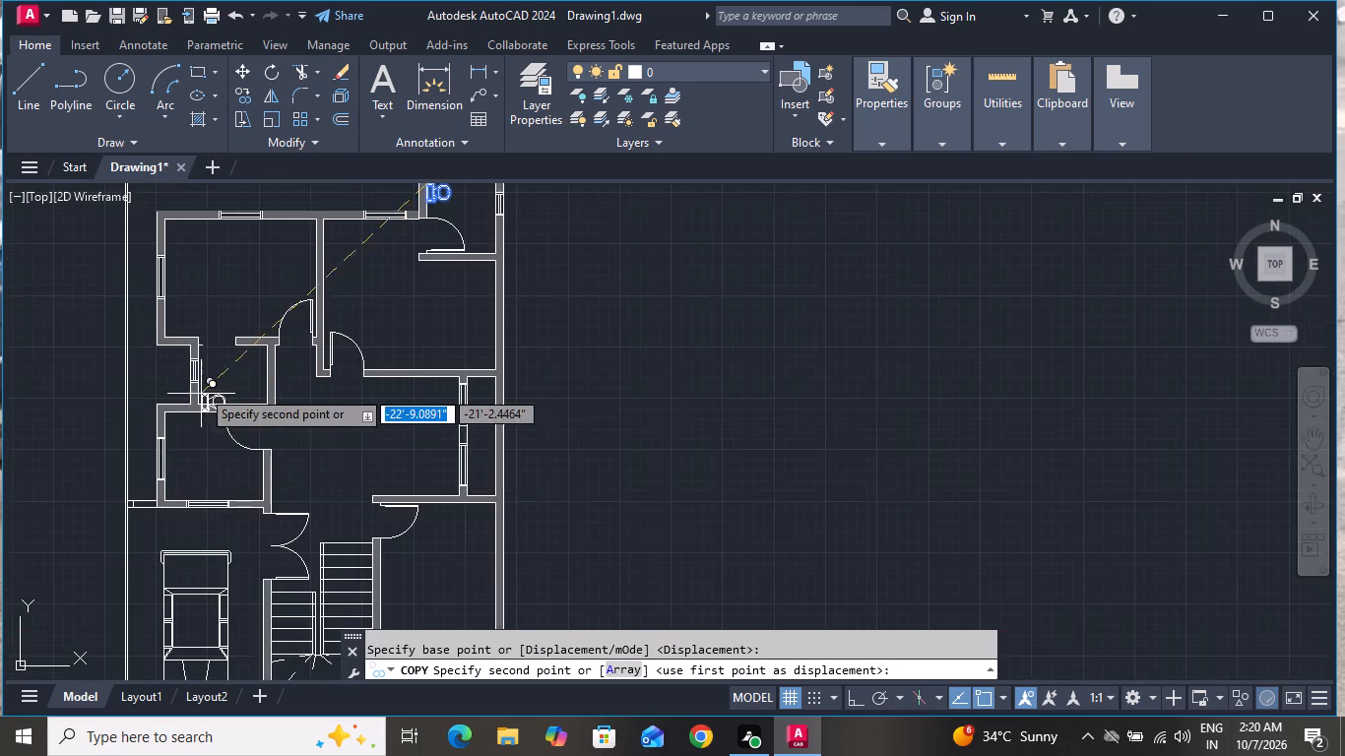
scroll(199, 361, "up", 1)
scroll(199, 361, "down", 1)
scroll(199, 361, "up", 3)
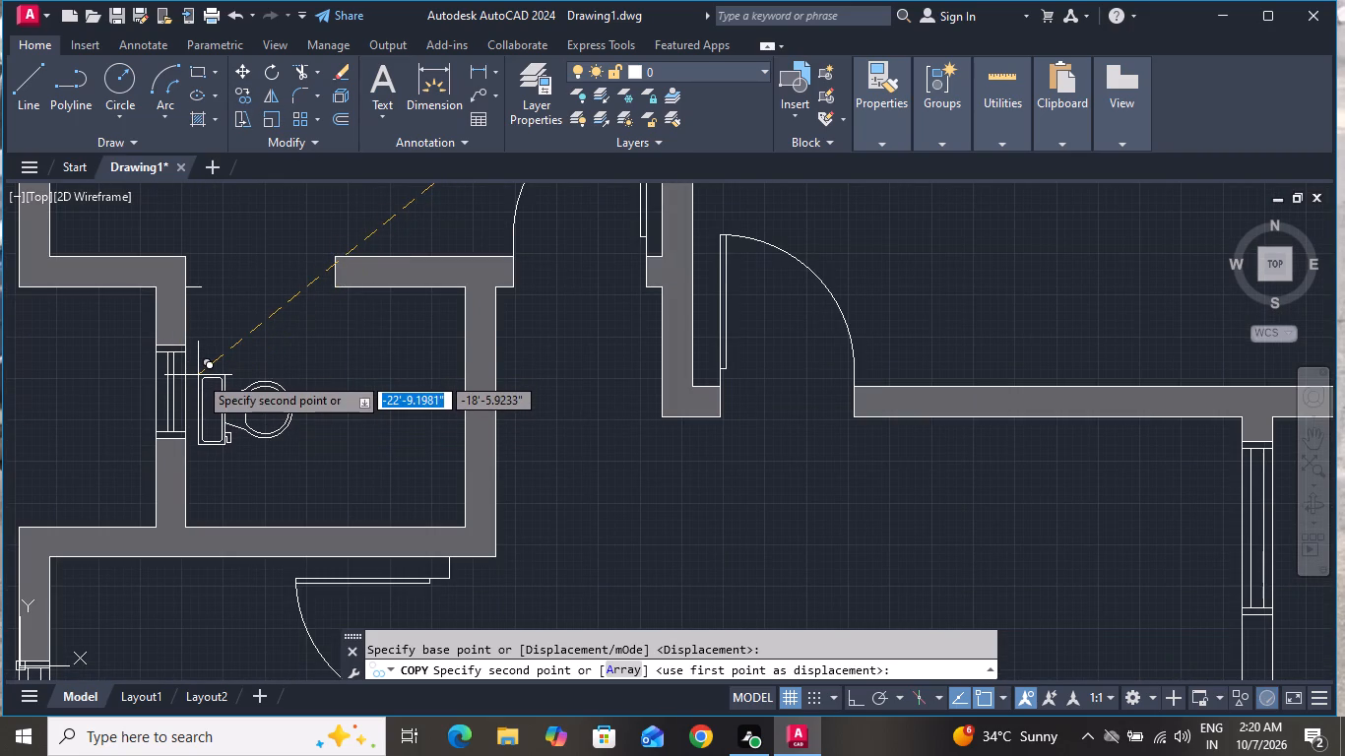
scroll(198, 369, "up", 1)
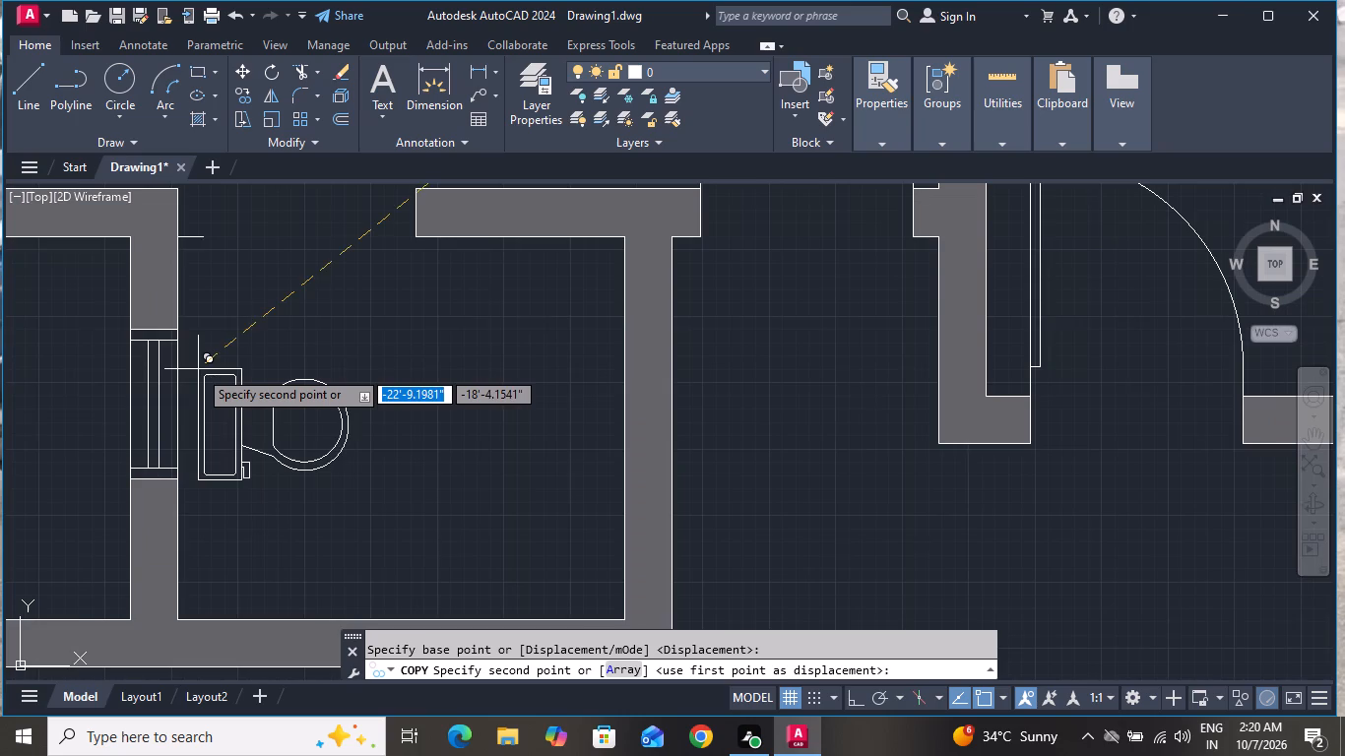
scroll(198, 369, "up", 1)
scroll(198, 369, "down", 1)
left_click(179, 357)
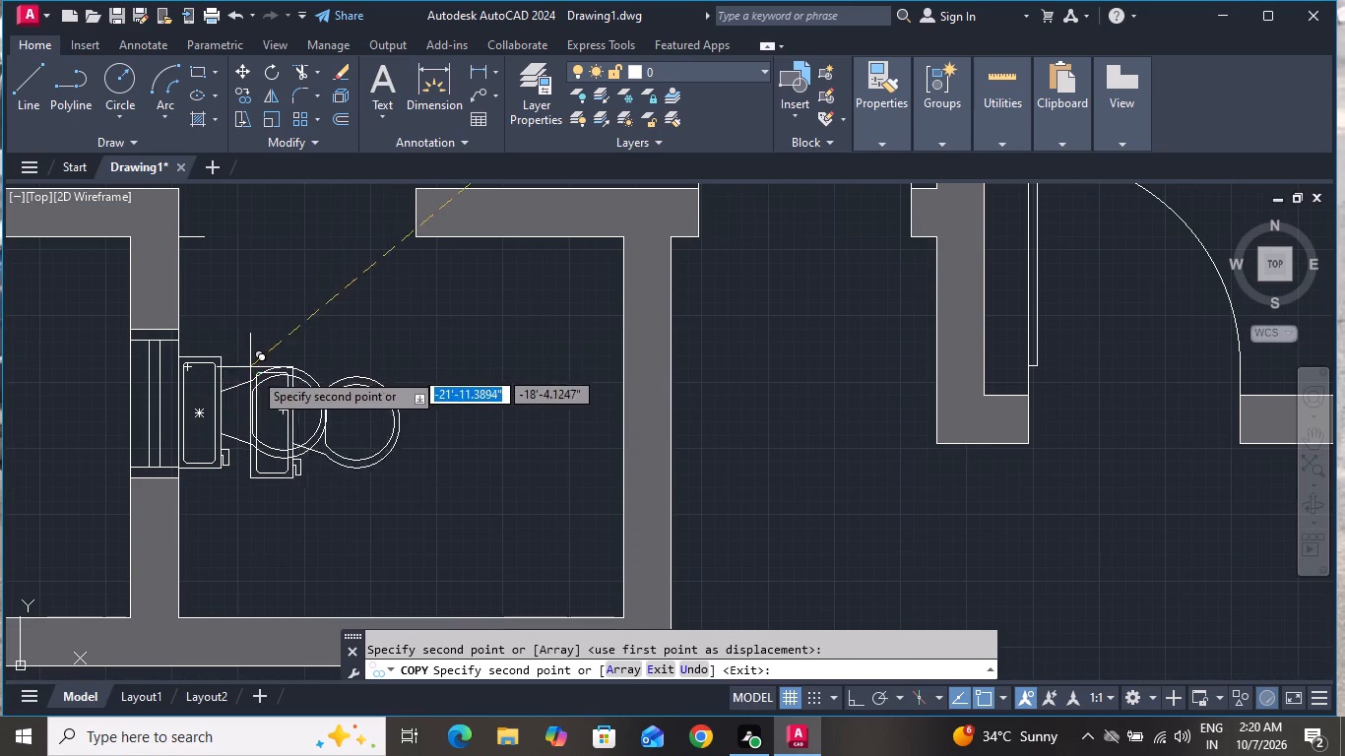
right_click(356, 416)
left_click(427, 440)
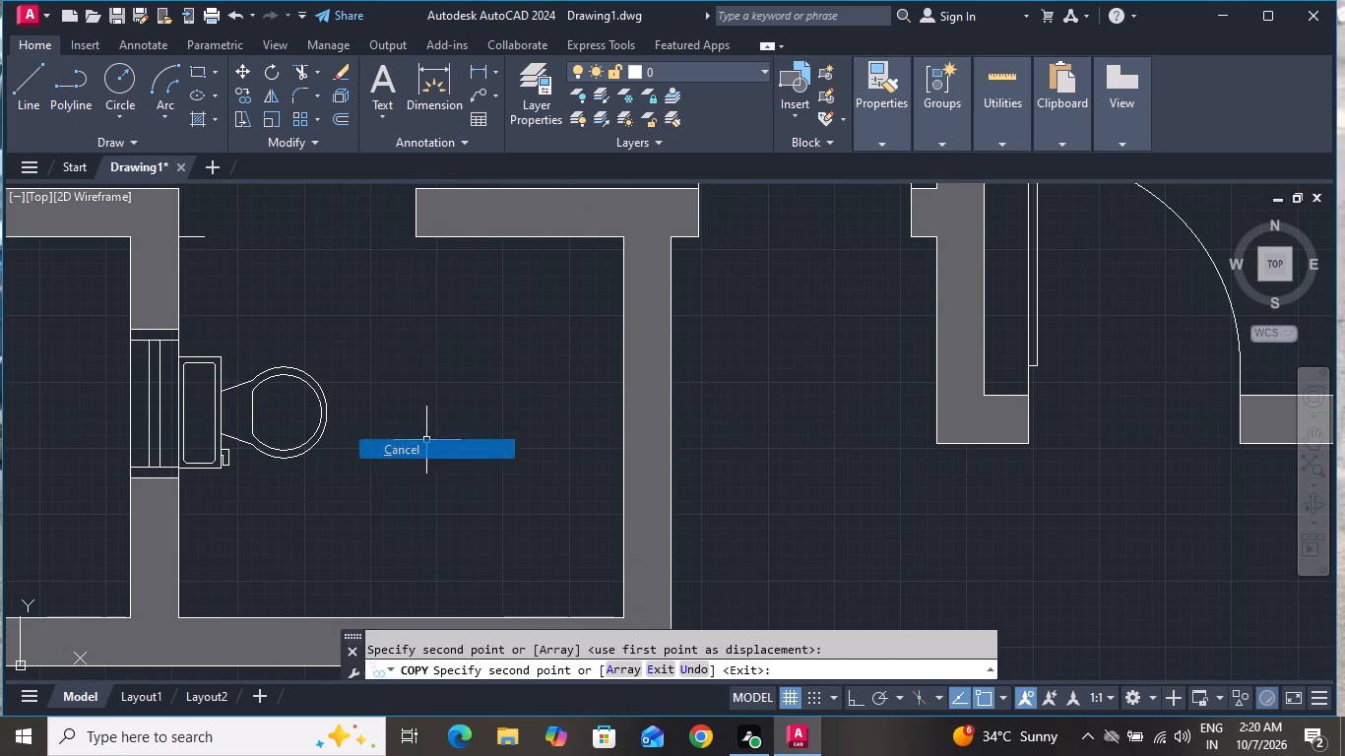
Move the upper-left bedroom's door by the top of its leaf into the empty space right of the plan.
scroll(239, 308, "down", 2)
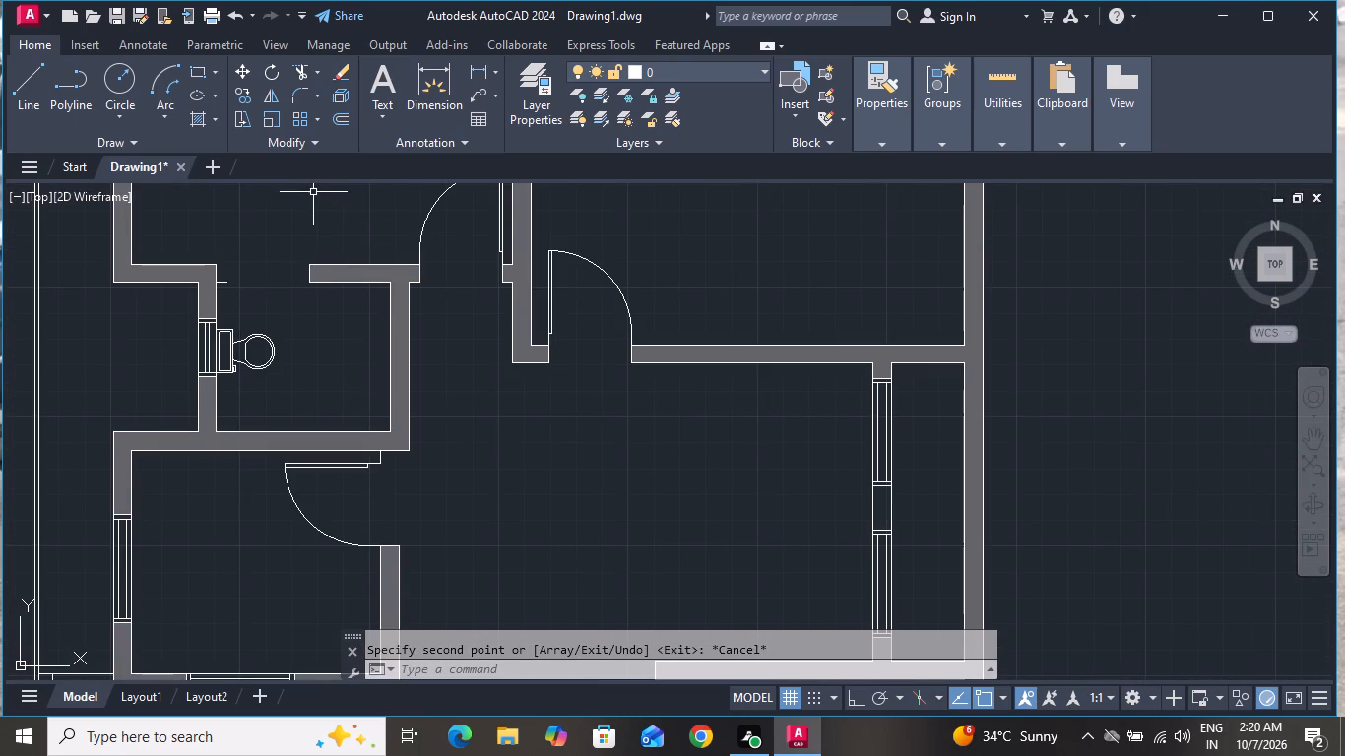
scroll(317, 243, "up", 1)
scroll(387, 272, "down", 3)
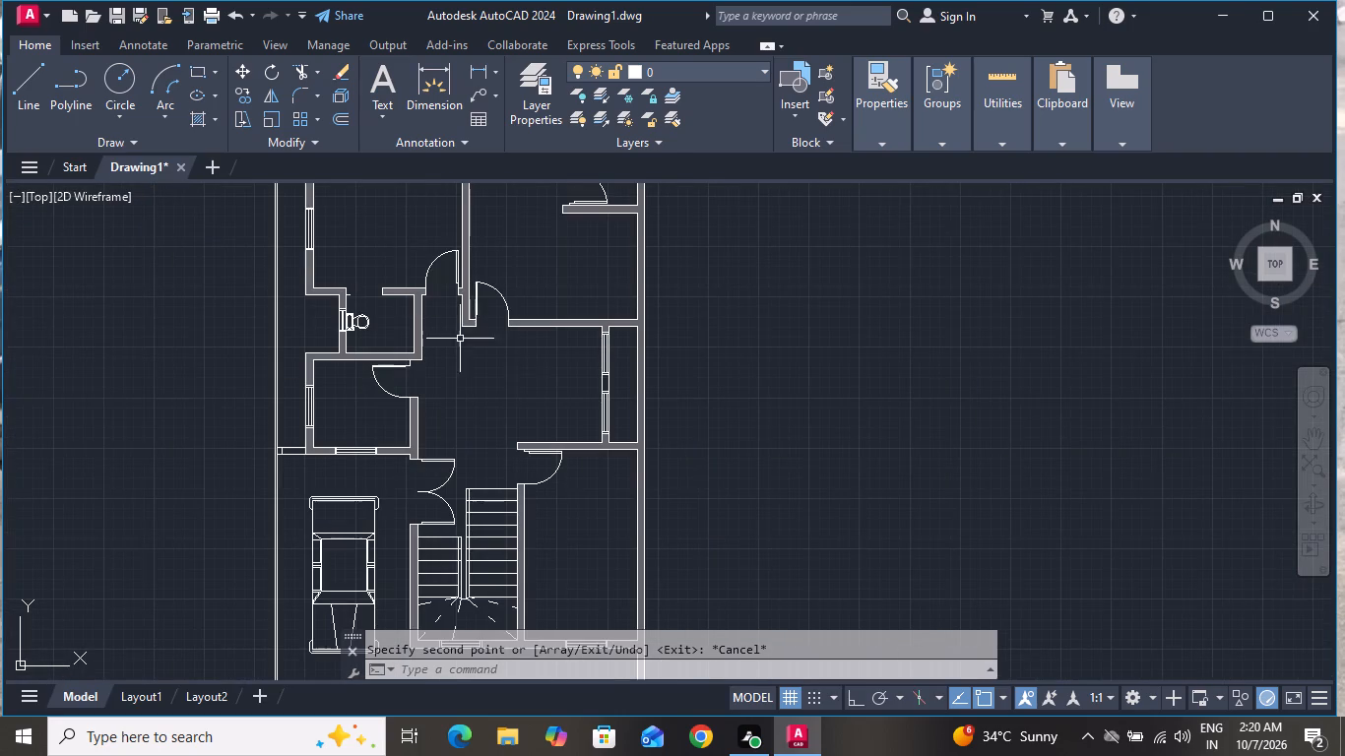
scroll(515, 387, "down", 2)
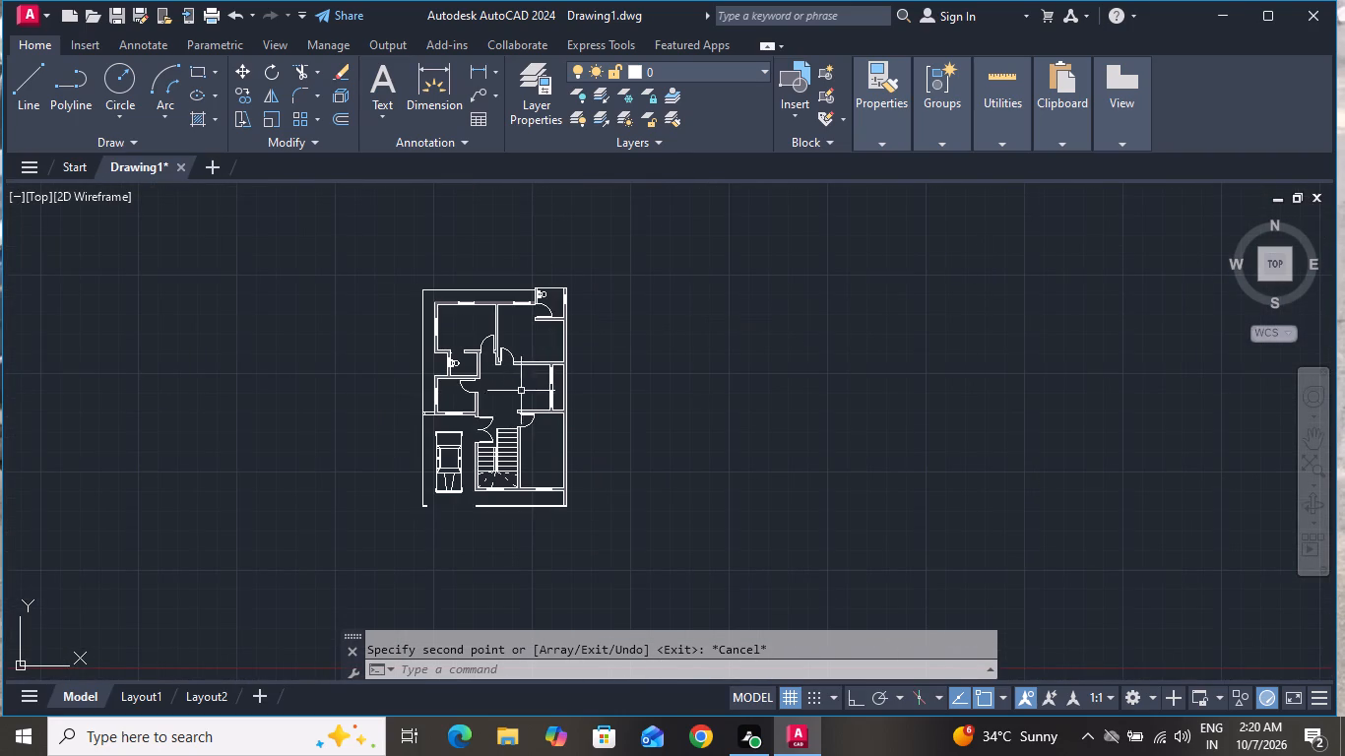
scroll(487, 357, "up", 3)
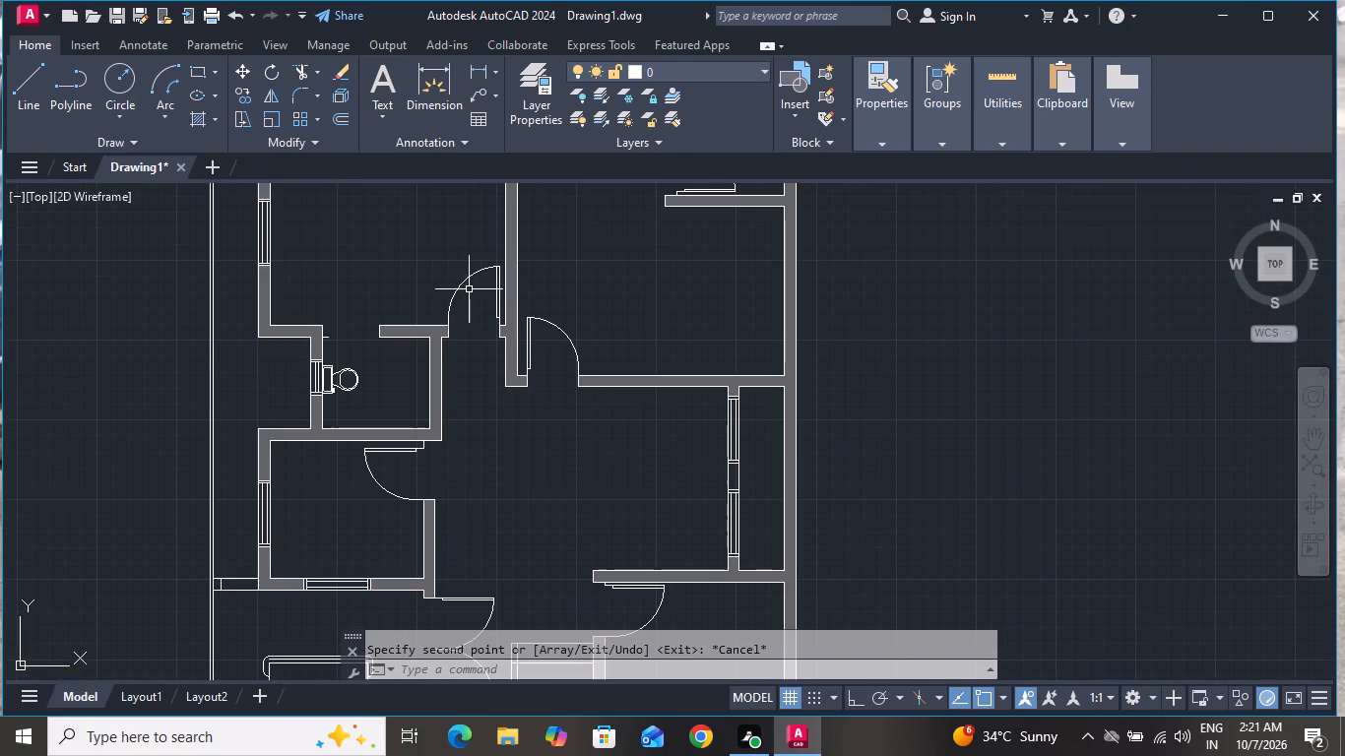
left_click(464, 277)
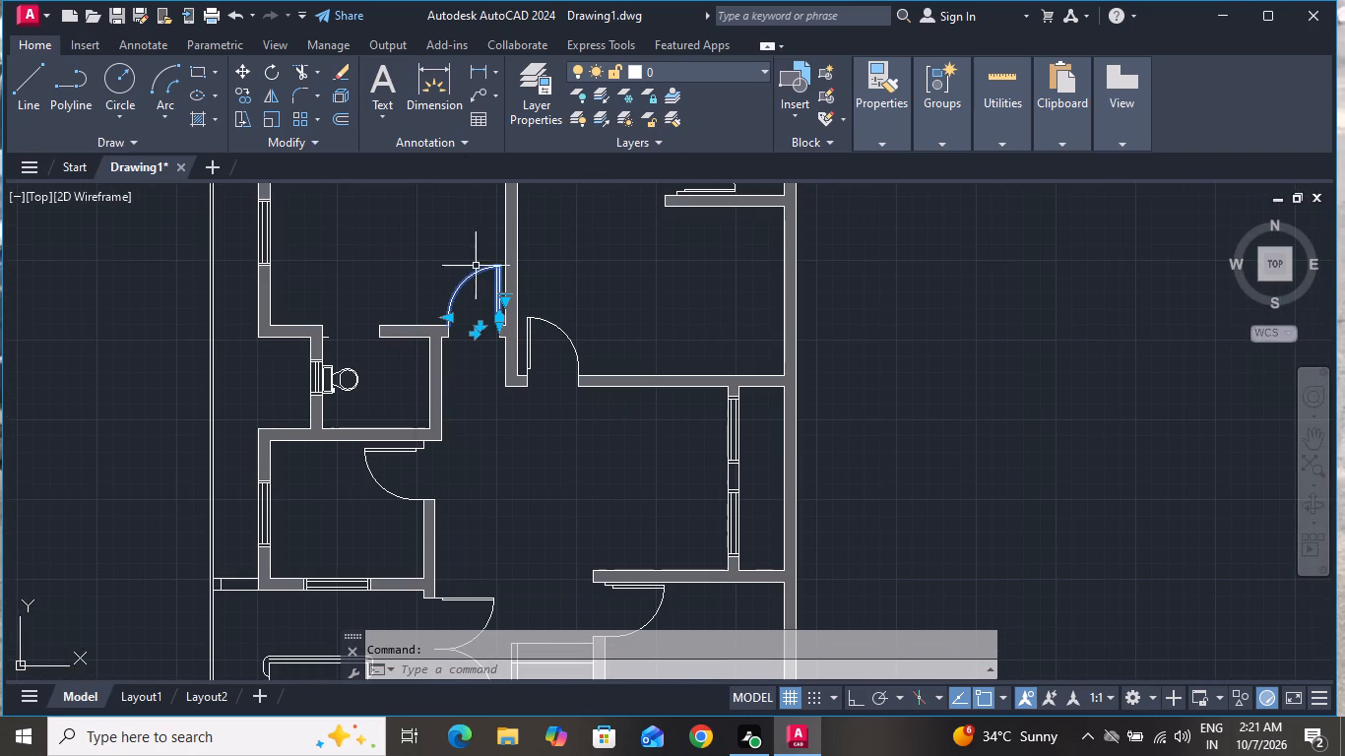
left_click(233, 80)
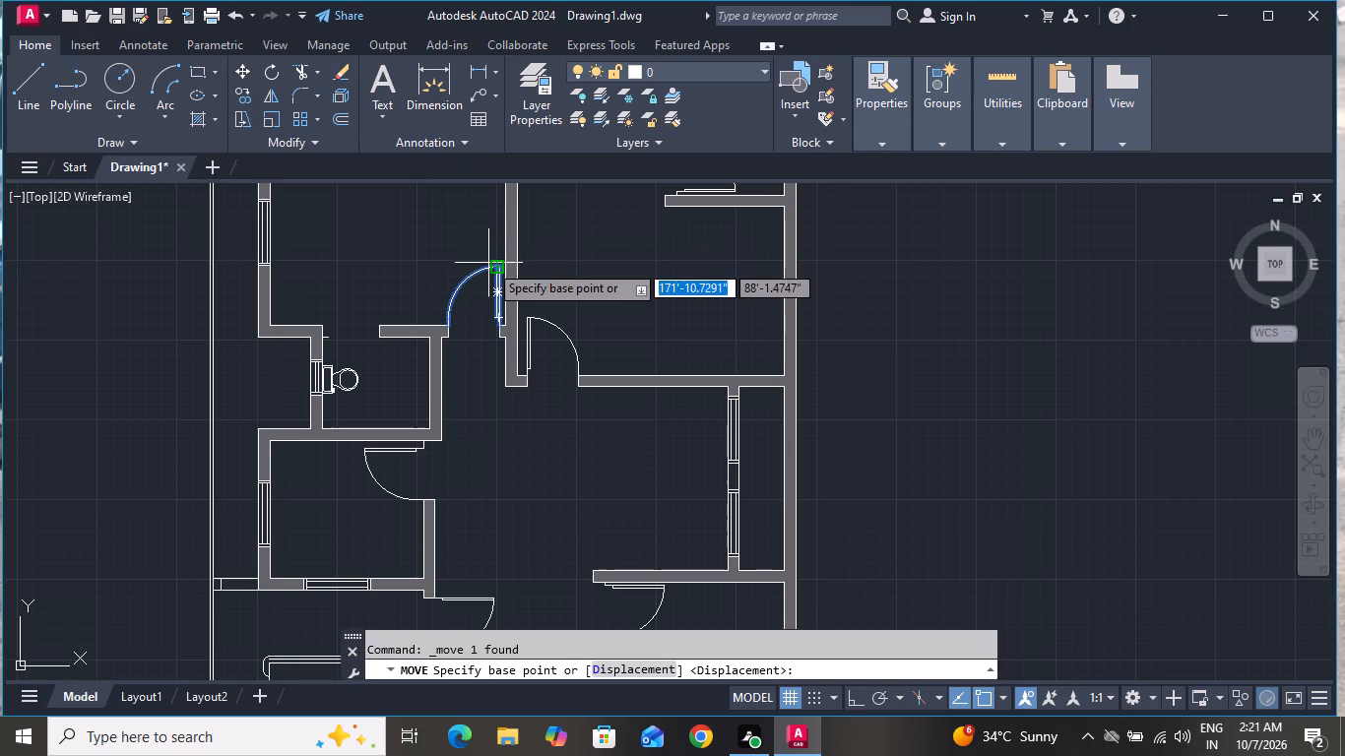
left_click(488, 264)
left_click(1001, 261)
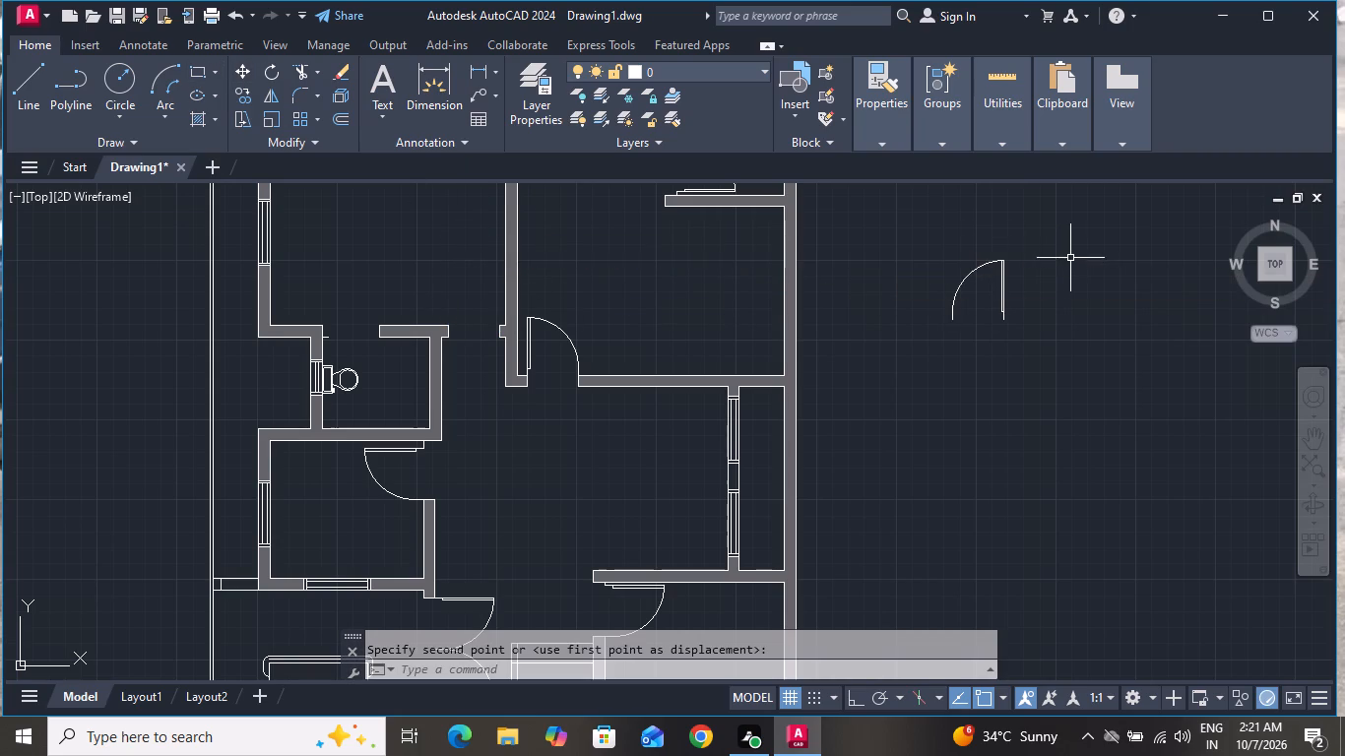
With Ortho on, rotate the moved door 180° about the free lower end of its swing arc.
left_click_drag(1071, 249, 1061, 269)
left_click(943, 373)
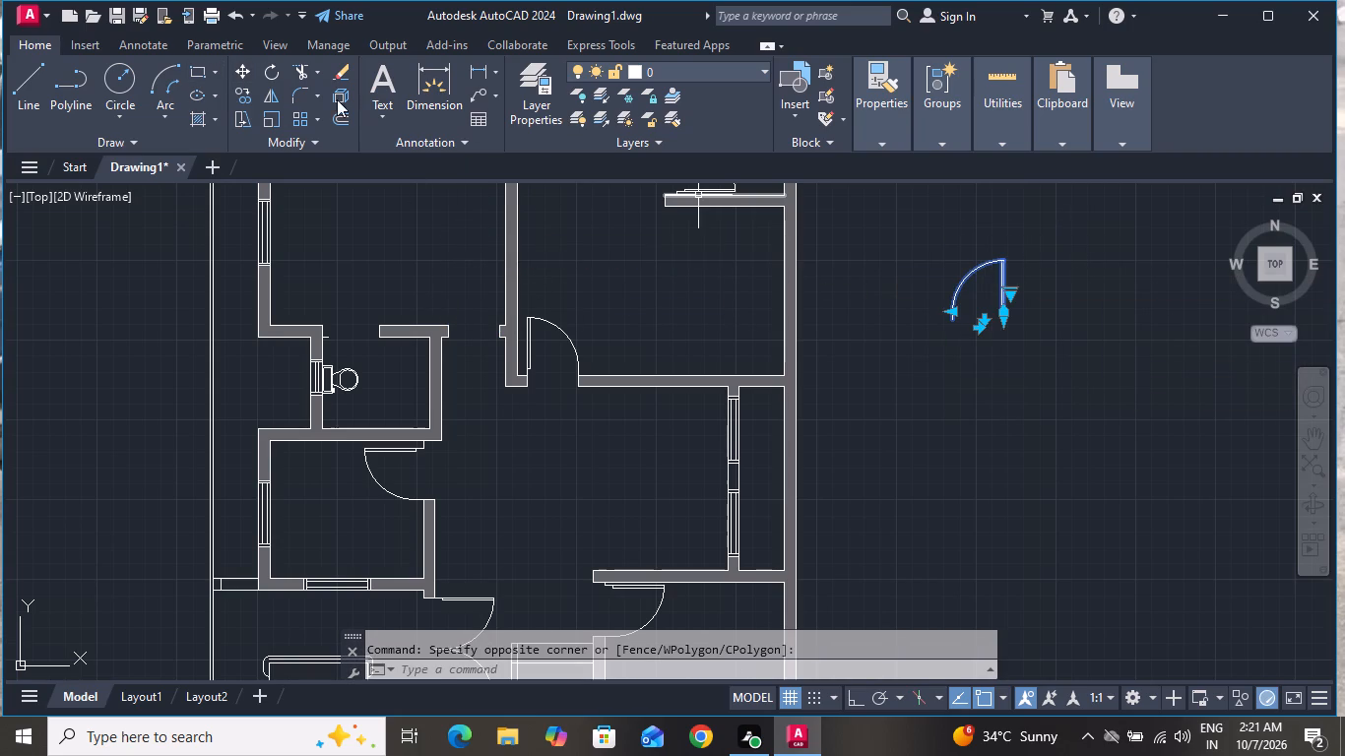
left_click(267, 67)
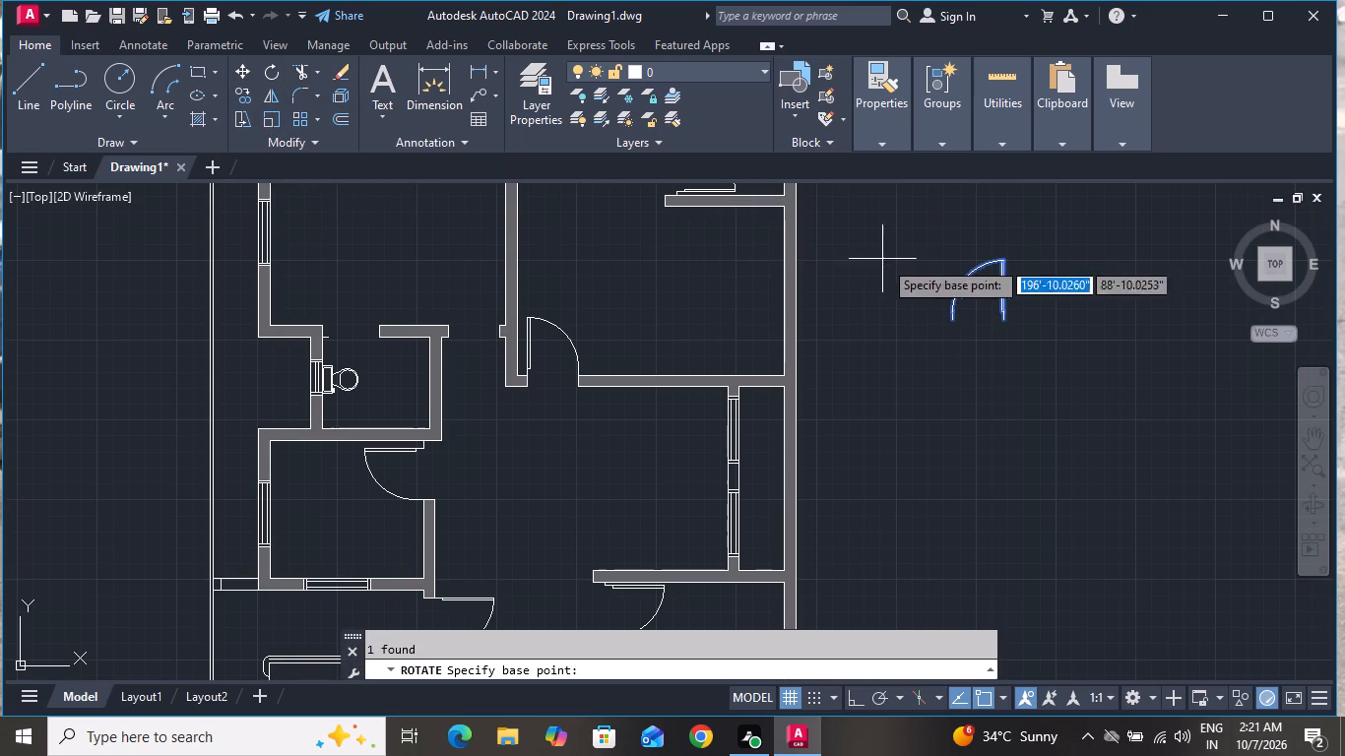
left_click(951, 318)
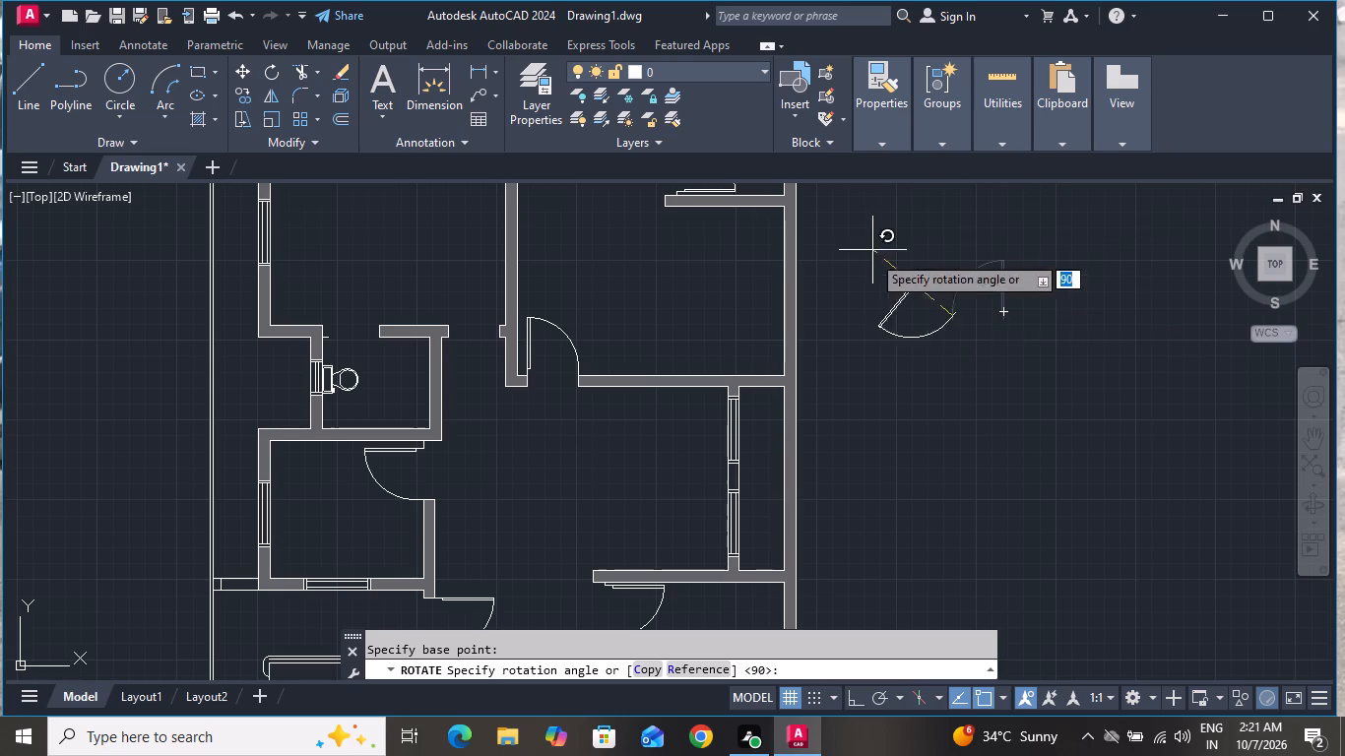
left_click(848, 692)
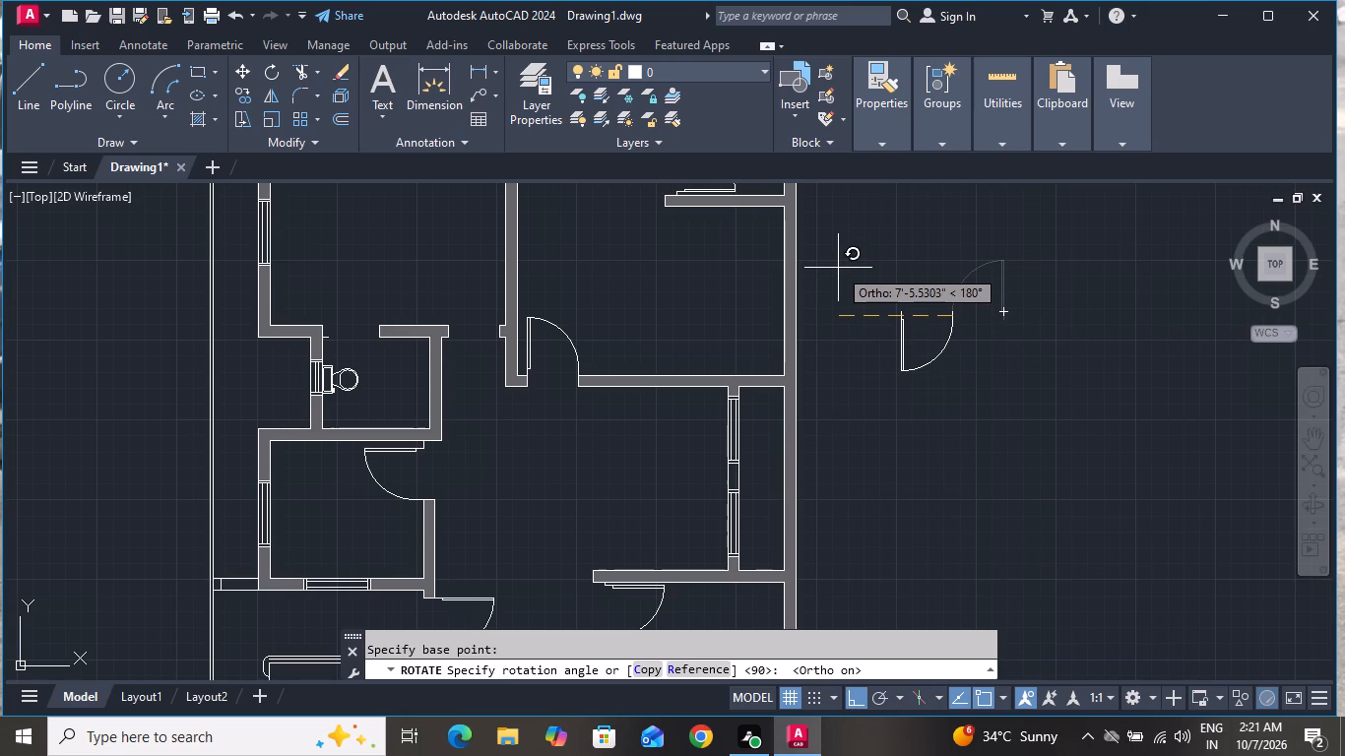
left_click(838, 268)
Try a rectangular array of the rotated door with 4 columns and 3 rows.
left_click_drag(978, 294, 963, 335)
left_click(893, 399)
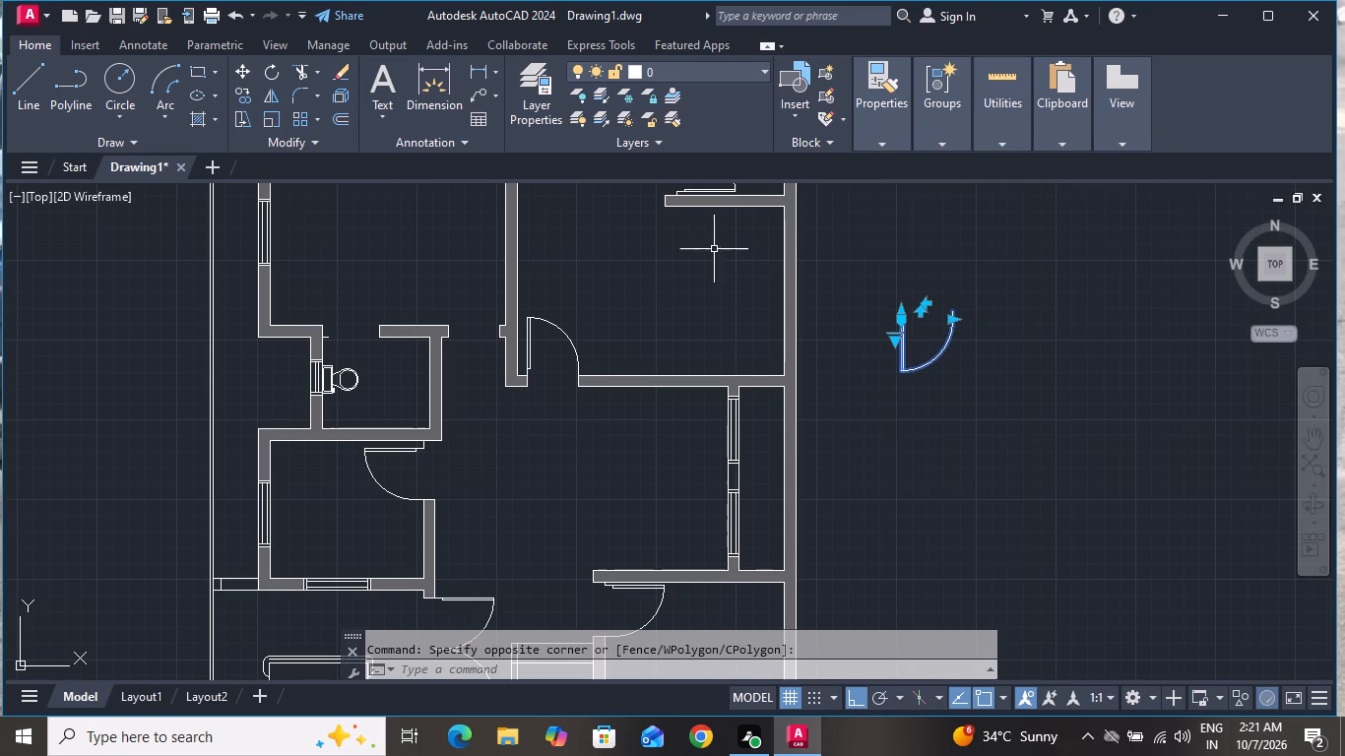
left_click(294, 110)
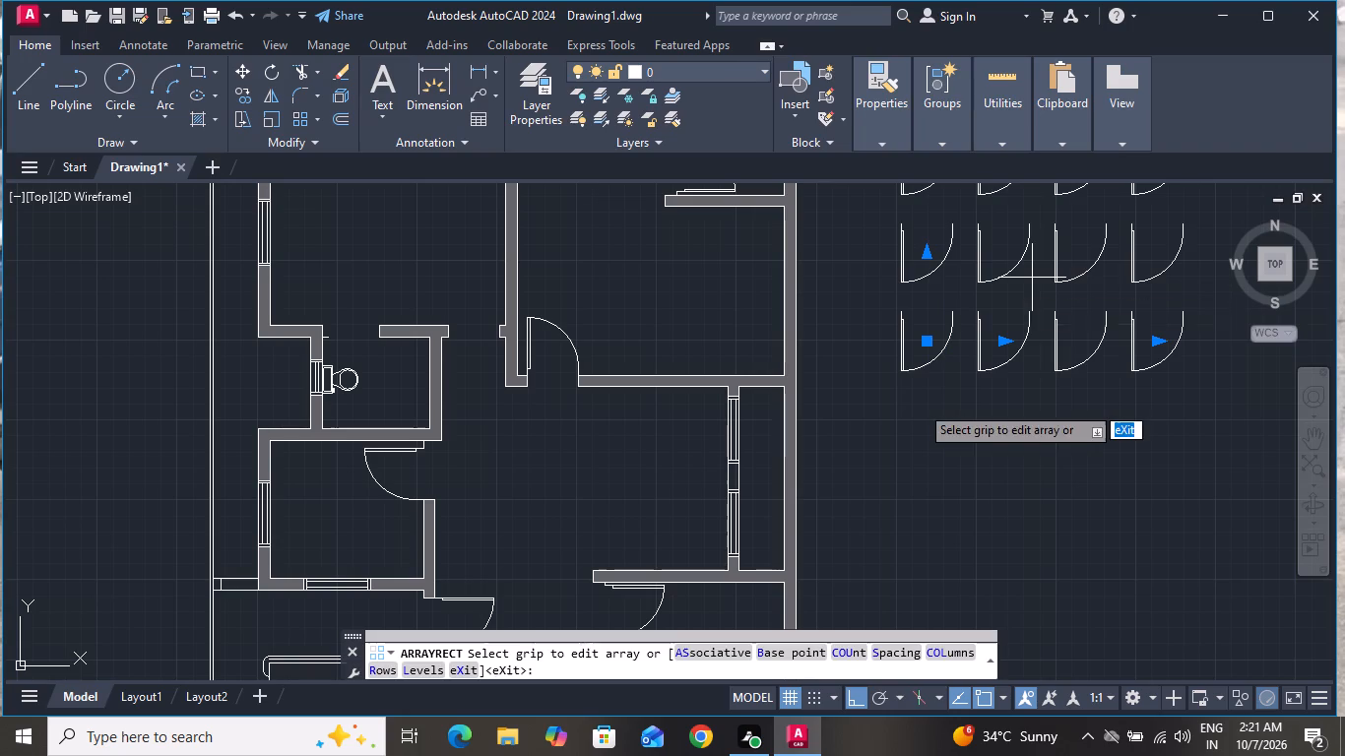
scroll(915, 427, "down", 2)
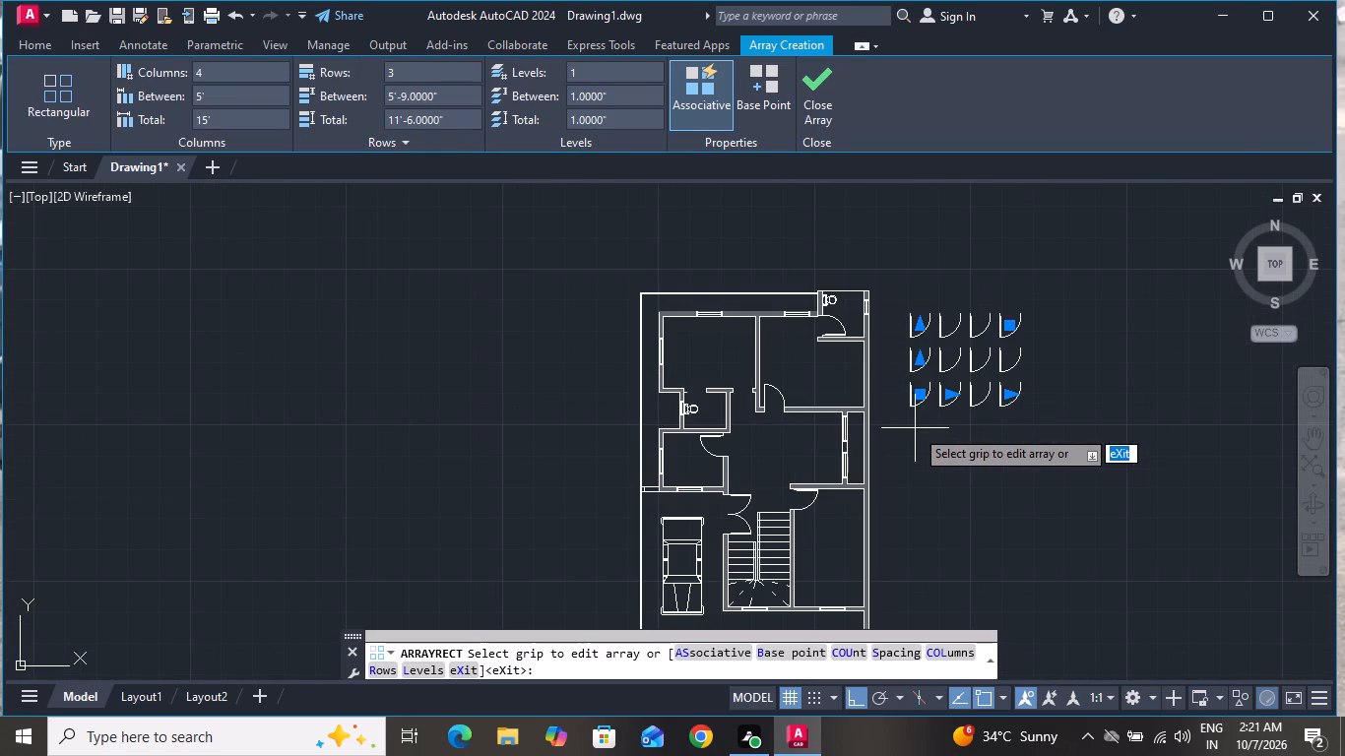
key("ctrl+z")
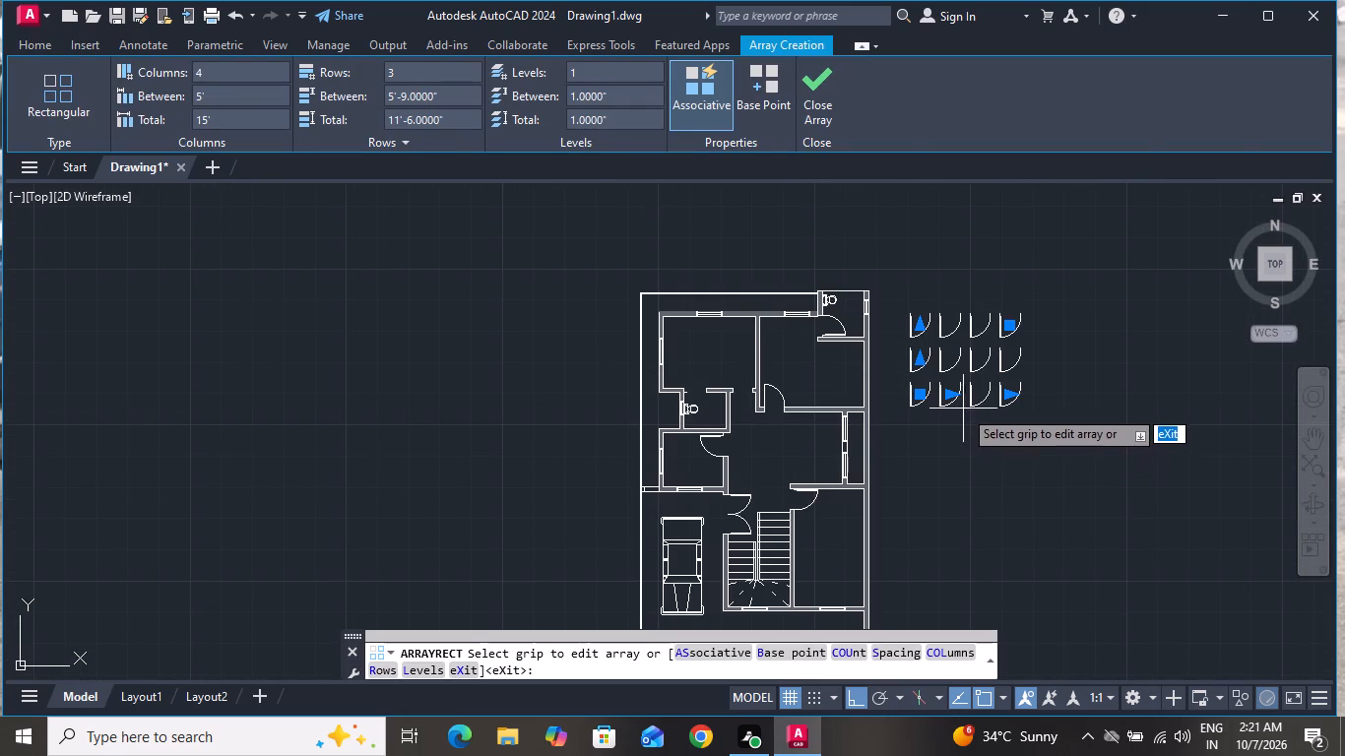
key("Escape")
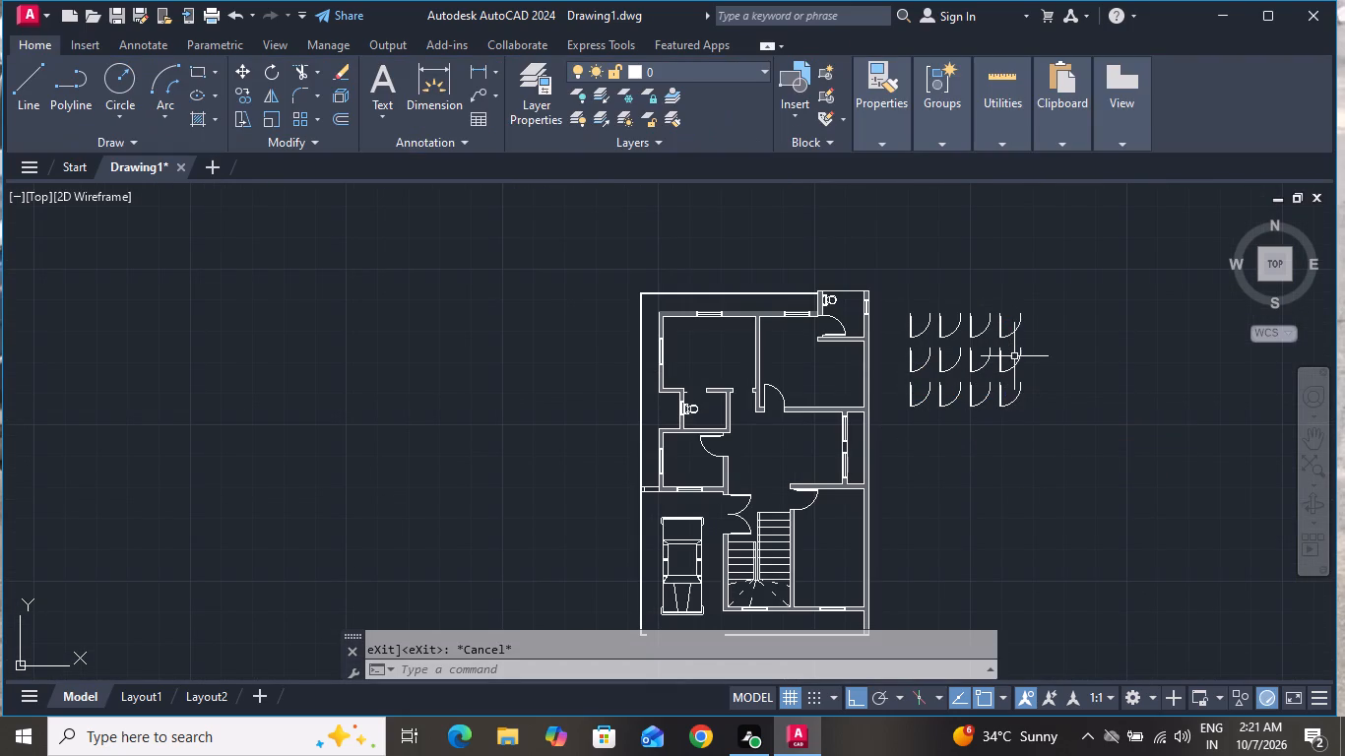
Erase the array of doors beside the plan.
left_click(1014, 359)
key("Delete")
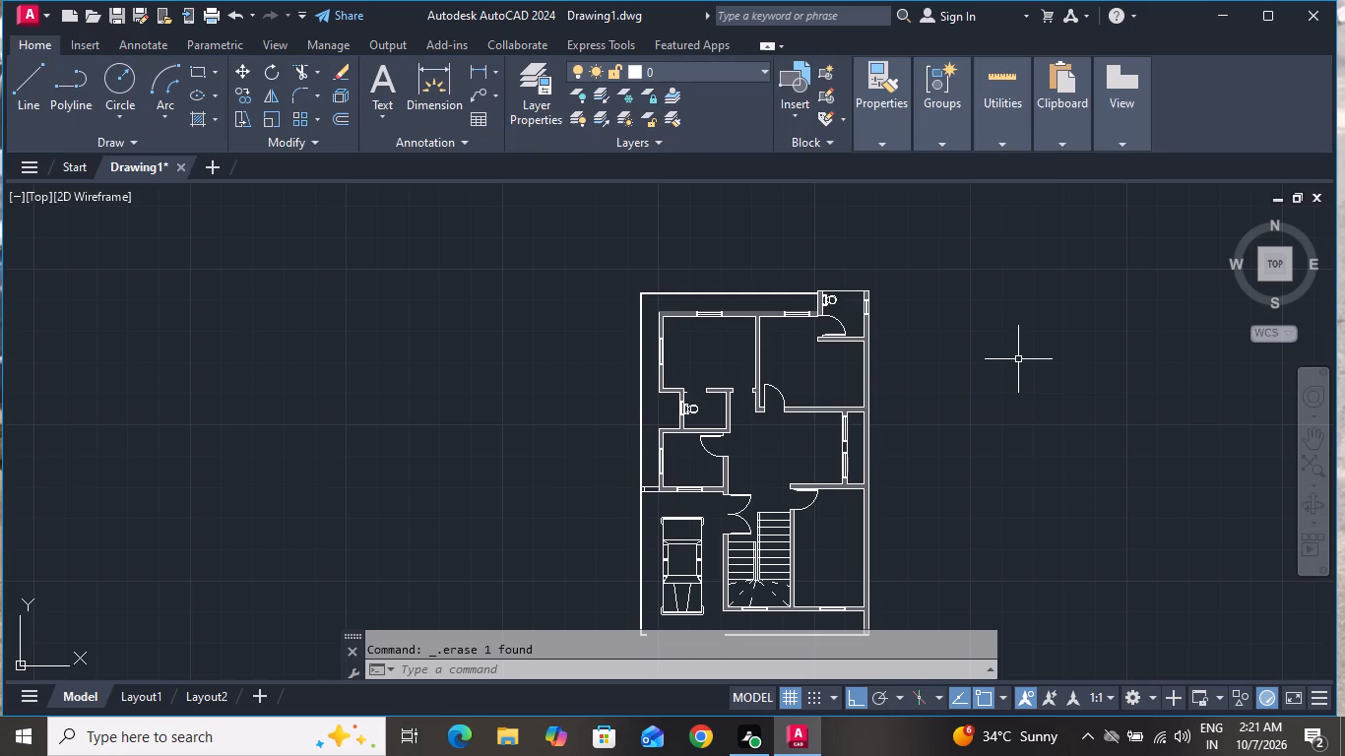
Copy the upper-right bedroom's lower-left door by the top of its leaf into the empty space right of the plan.
scroll(780, 400, "up", 3)
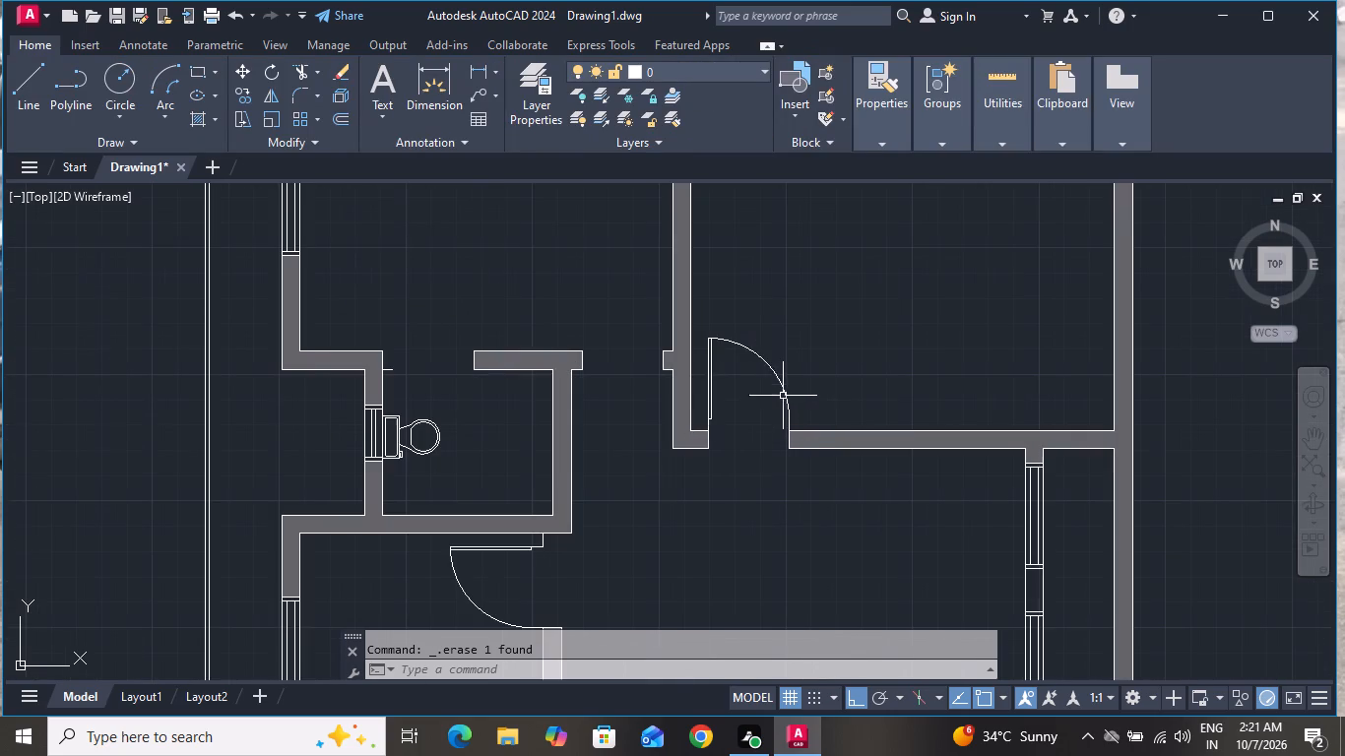
left_click(785, 391)
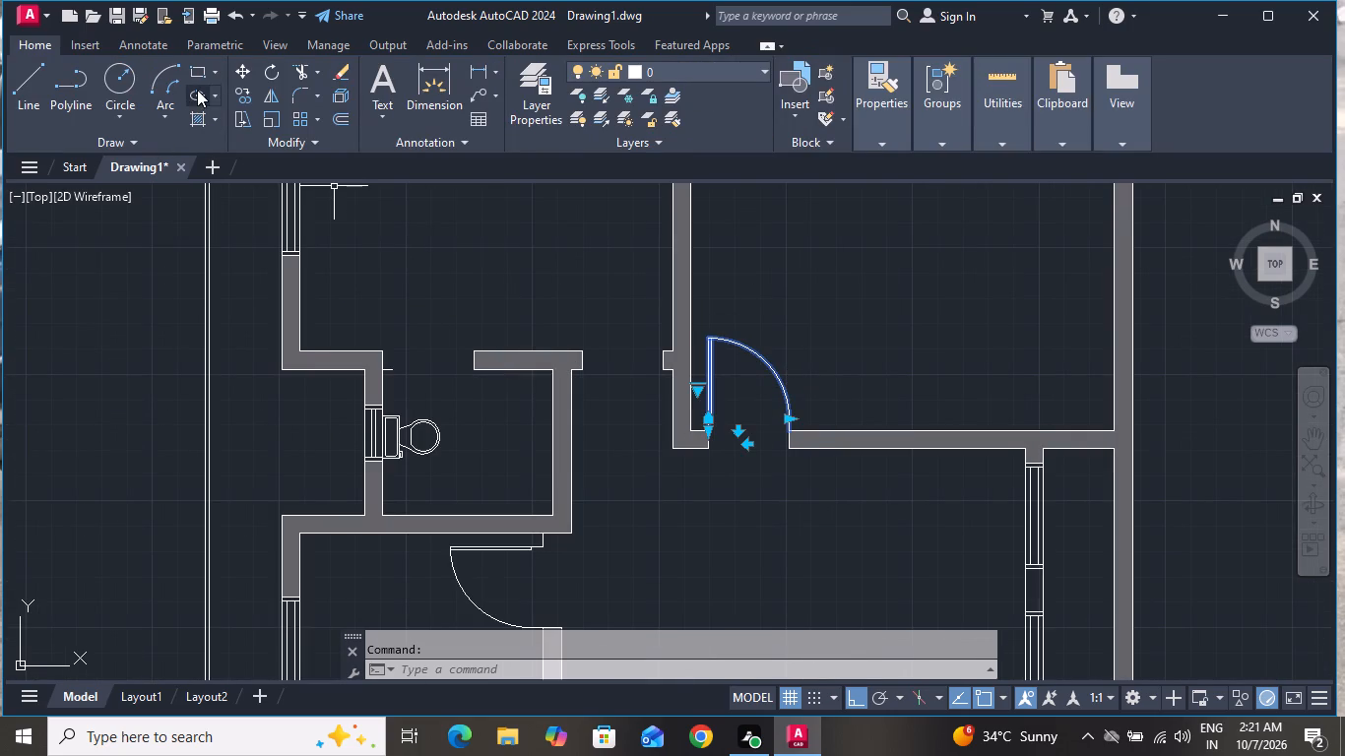
left_click(249, 93)
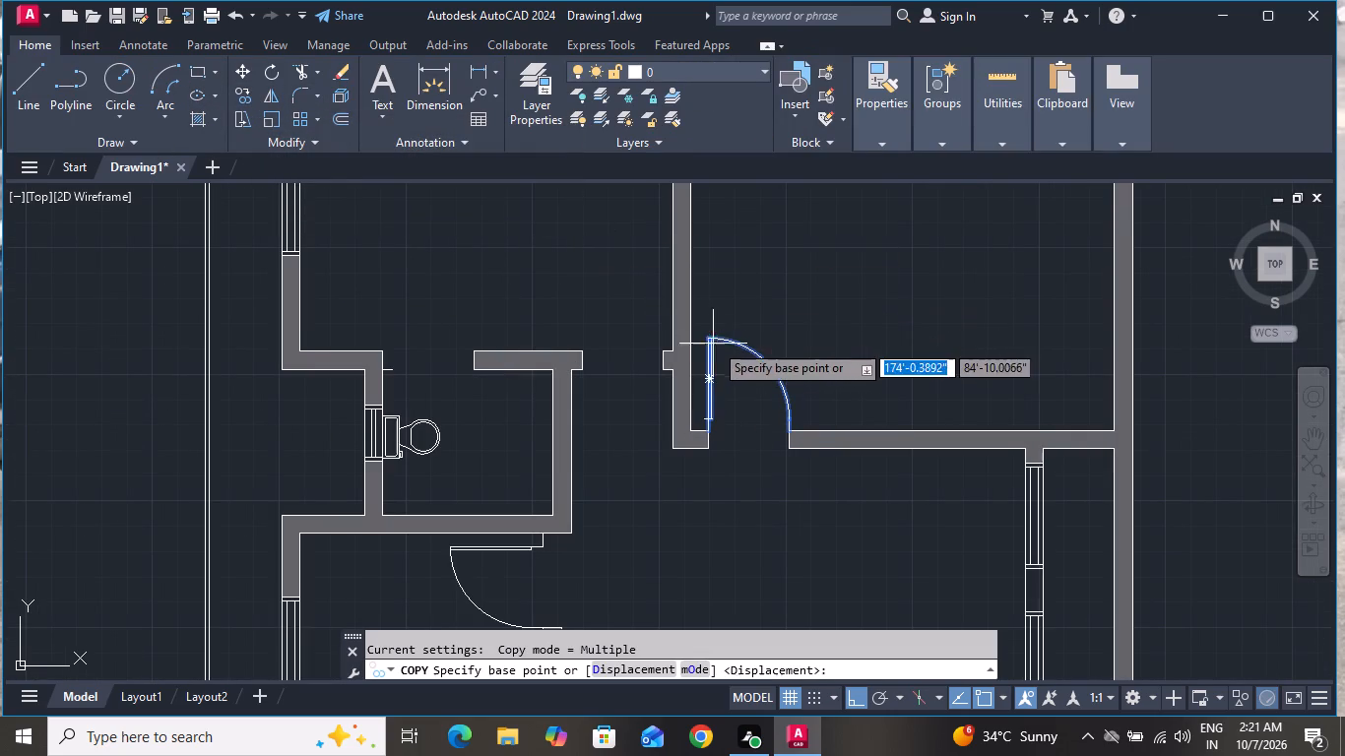
left_click(715, 336)
scroll(1206, 232, "down", 2)
scroll(1128, 280, "down", 3)
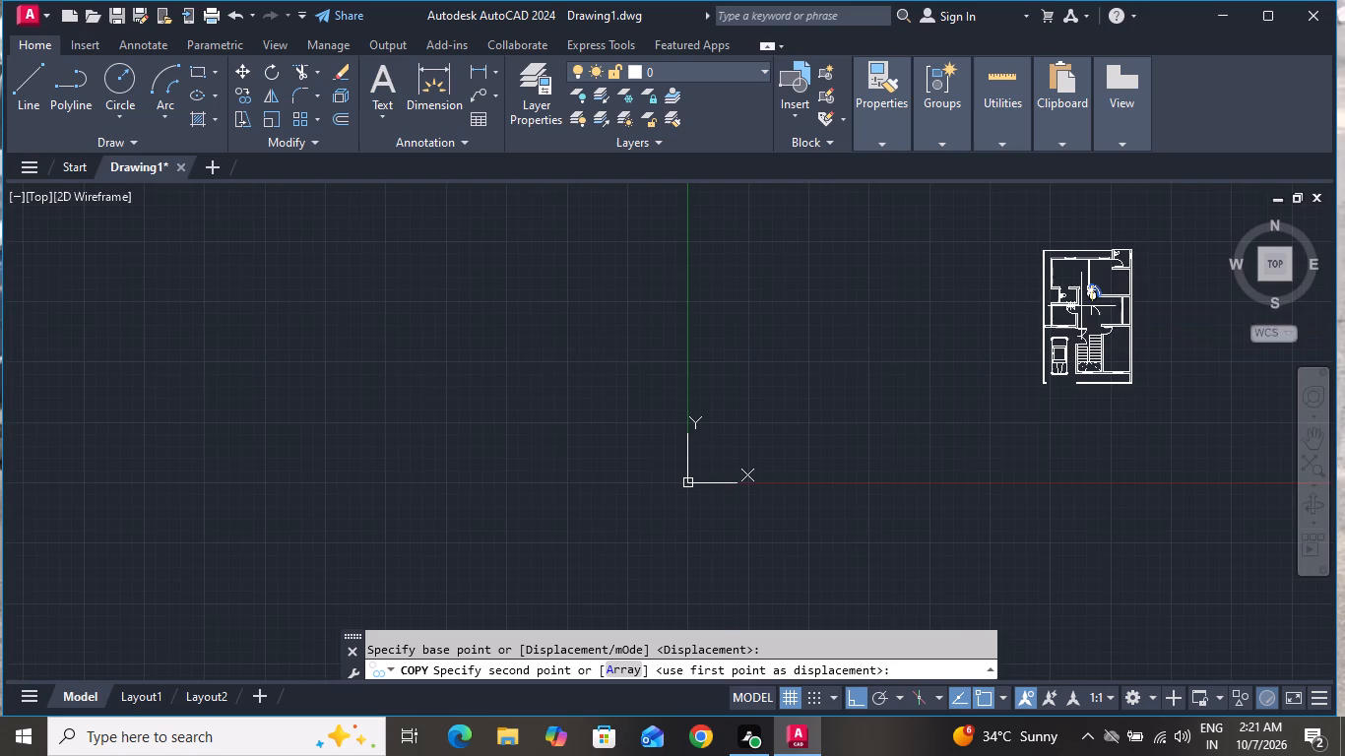
scroll(1208, 277, "up", 3)
left_click(1057, 269)
right_click(1057, 269)
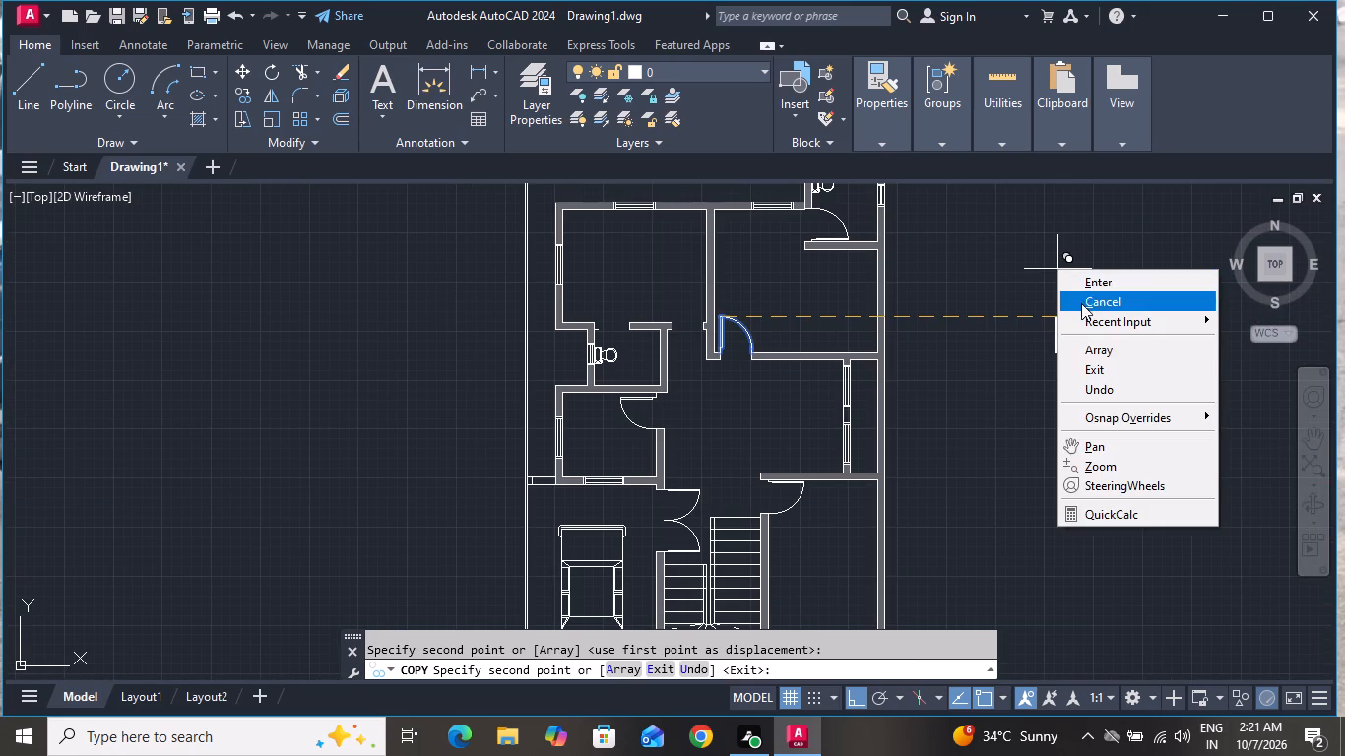
End the copy command and rotate the copied door outside the plan by 180° about its hinge end.
left_click(1081, 303)
left_click_drag(1109, 312, 1082, 350)
left_click(1055, 381)
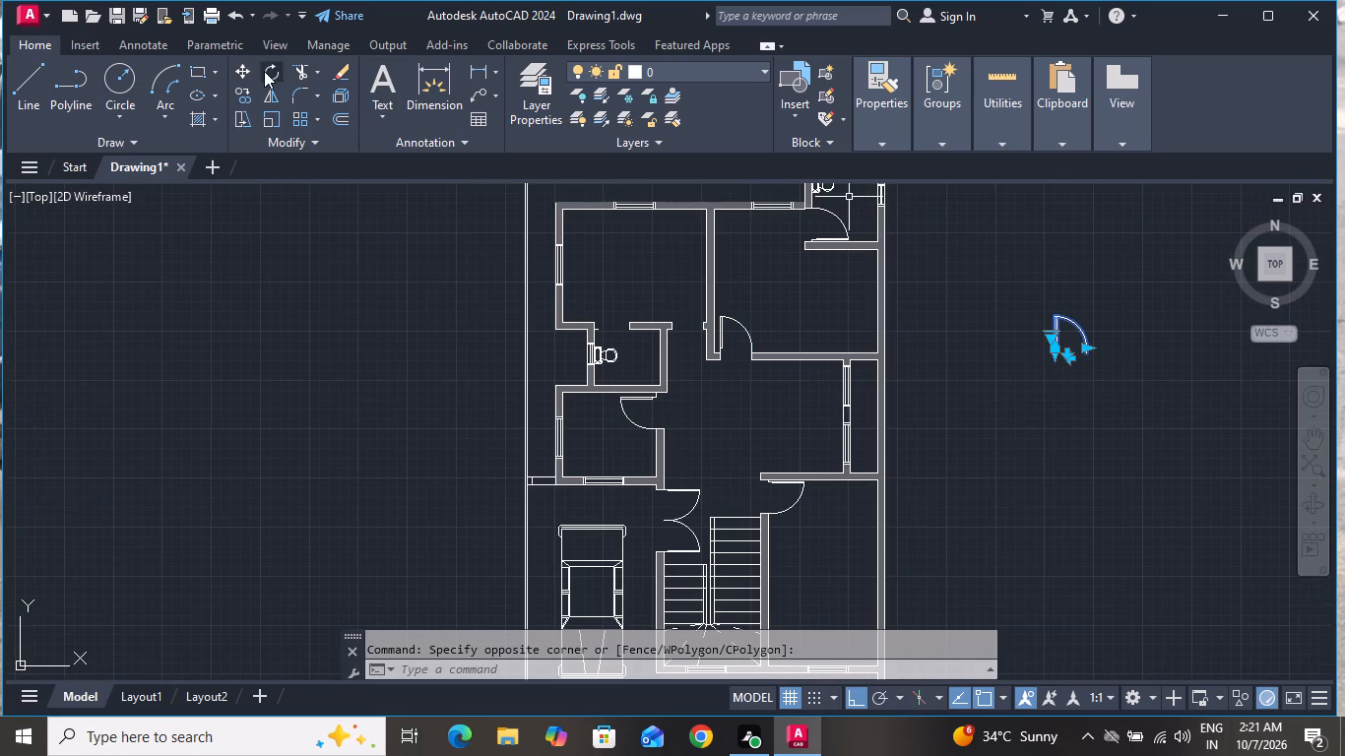
left_click(264, 71)
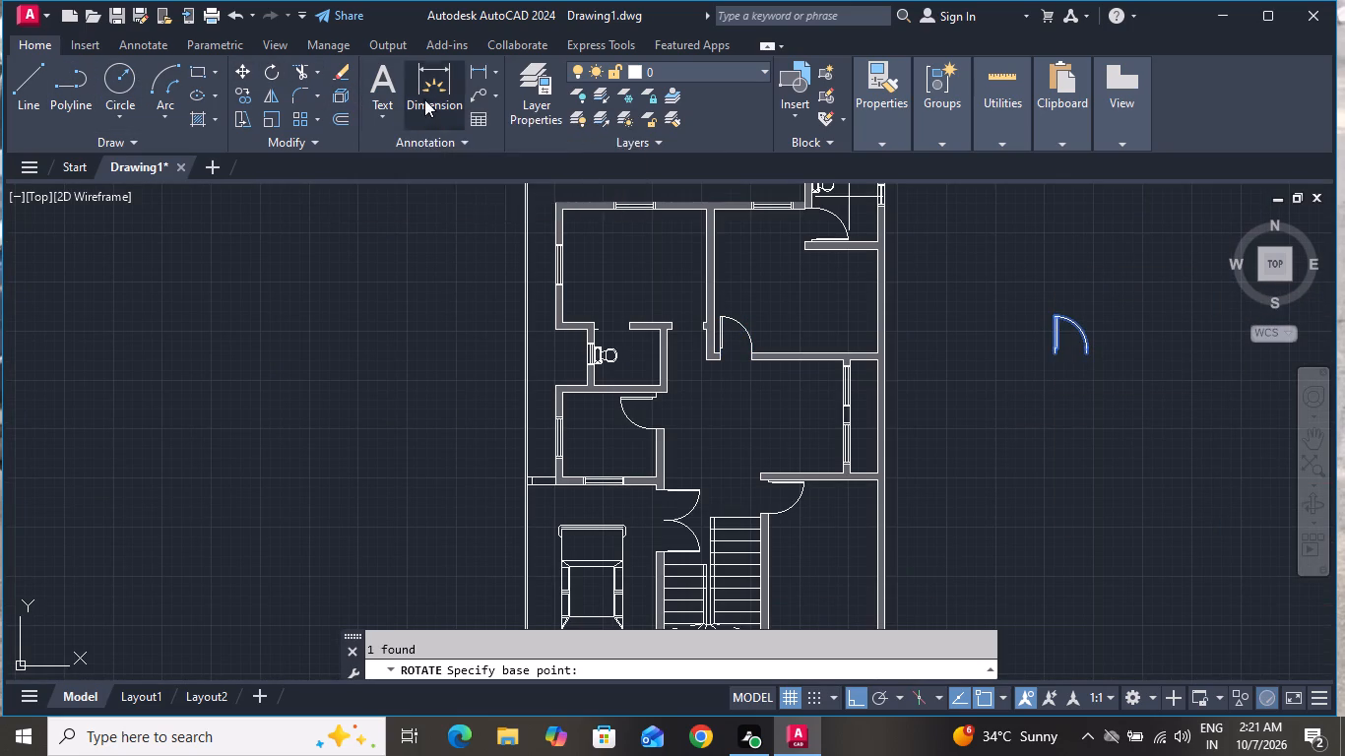
left_click(1056, 347)
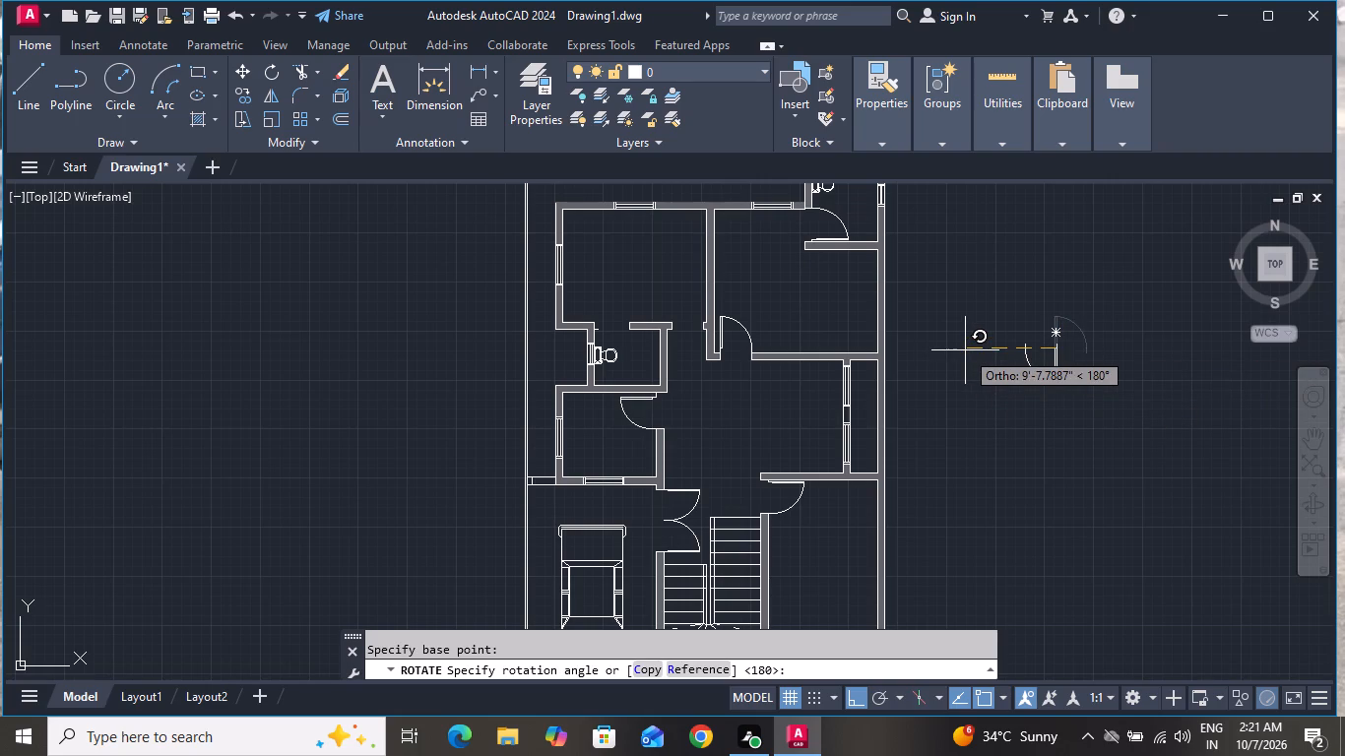
left_click(965, 350)
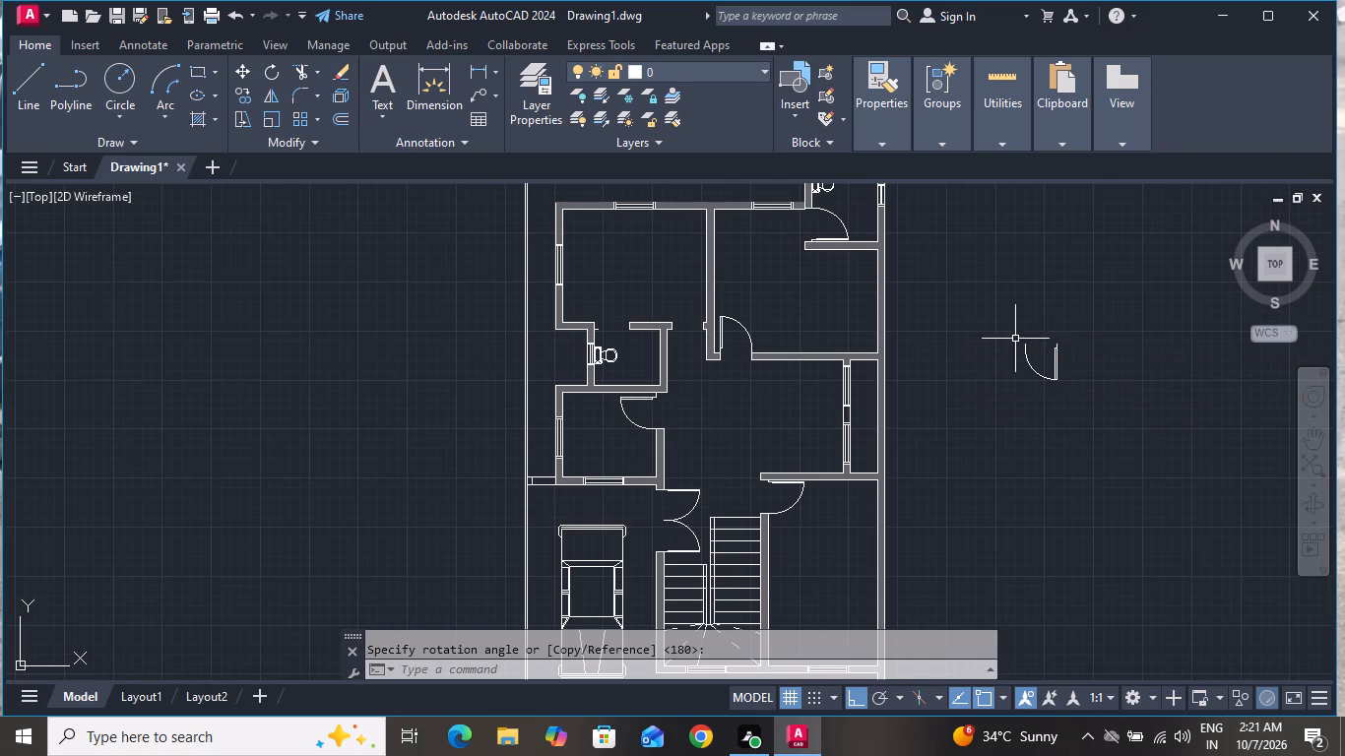
Mirror the copied door about the vertical line through its leaf, erasing the source object.
left_click(1056, 330)
left_click(1038, 418)
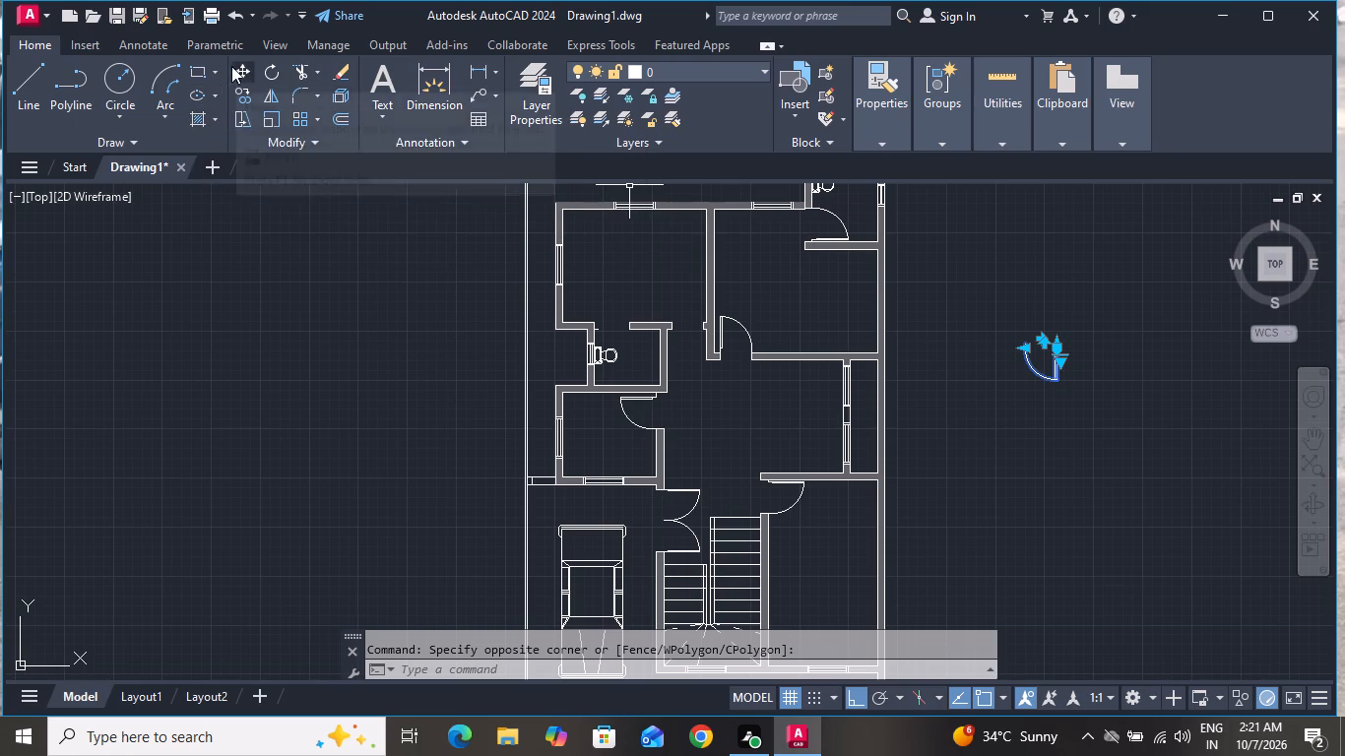
type("mi")
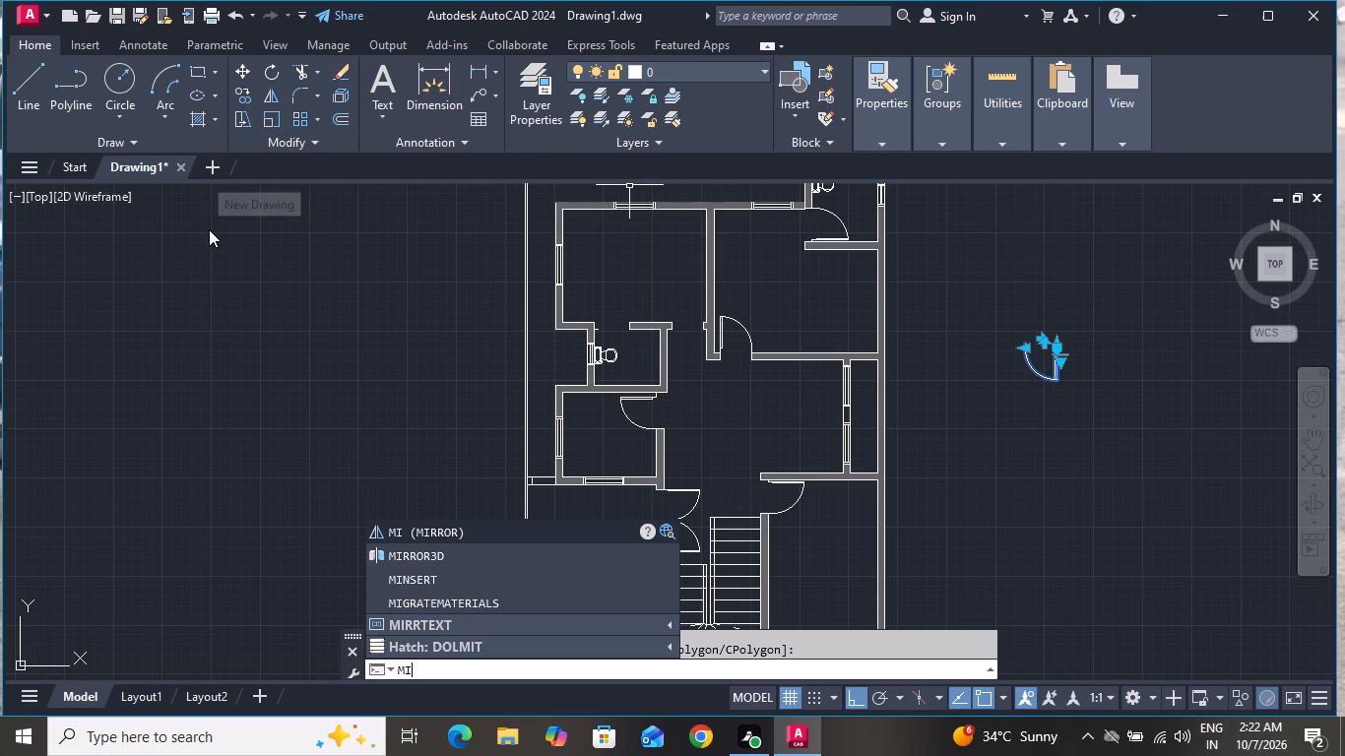
key("space")
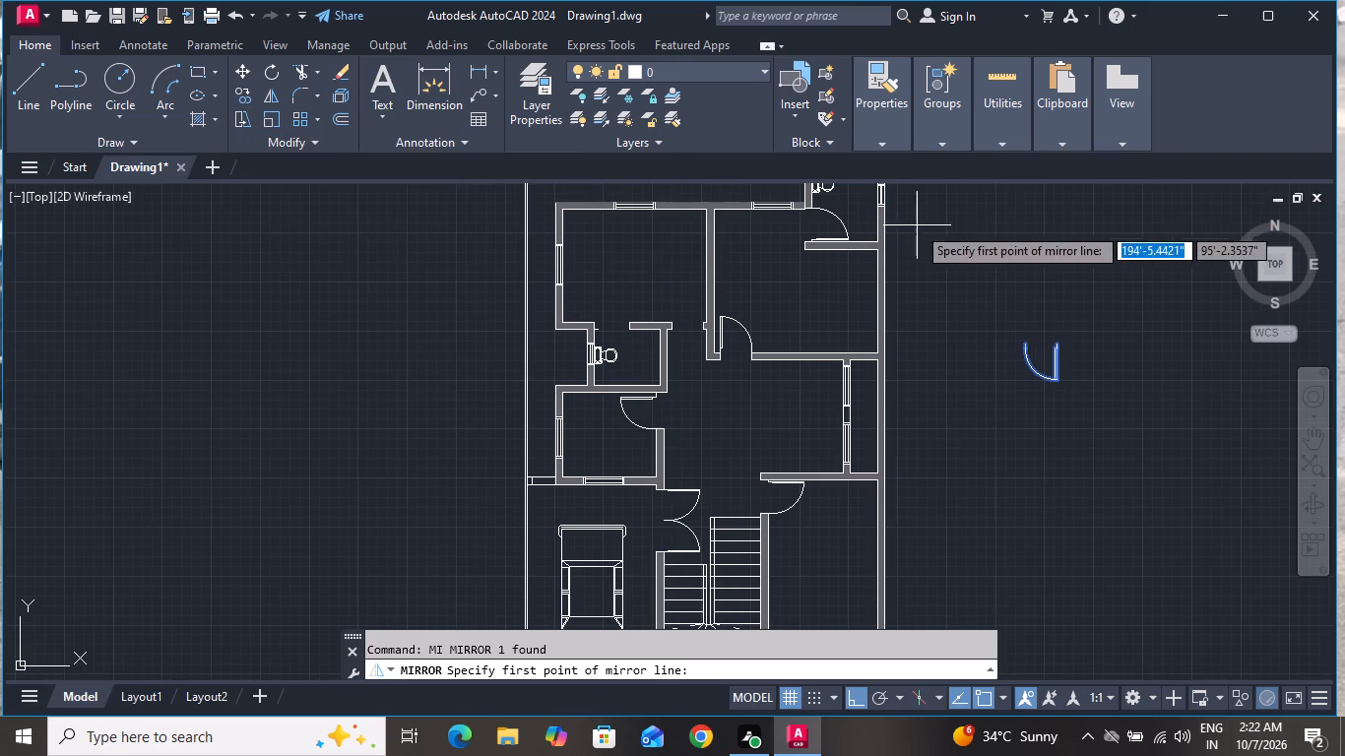
scroll(1060, 323, "up", 2)
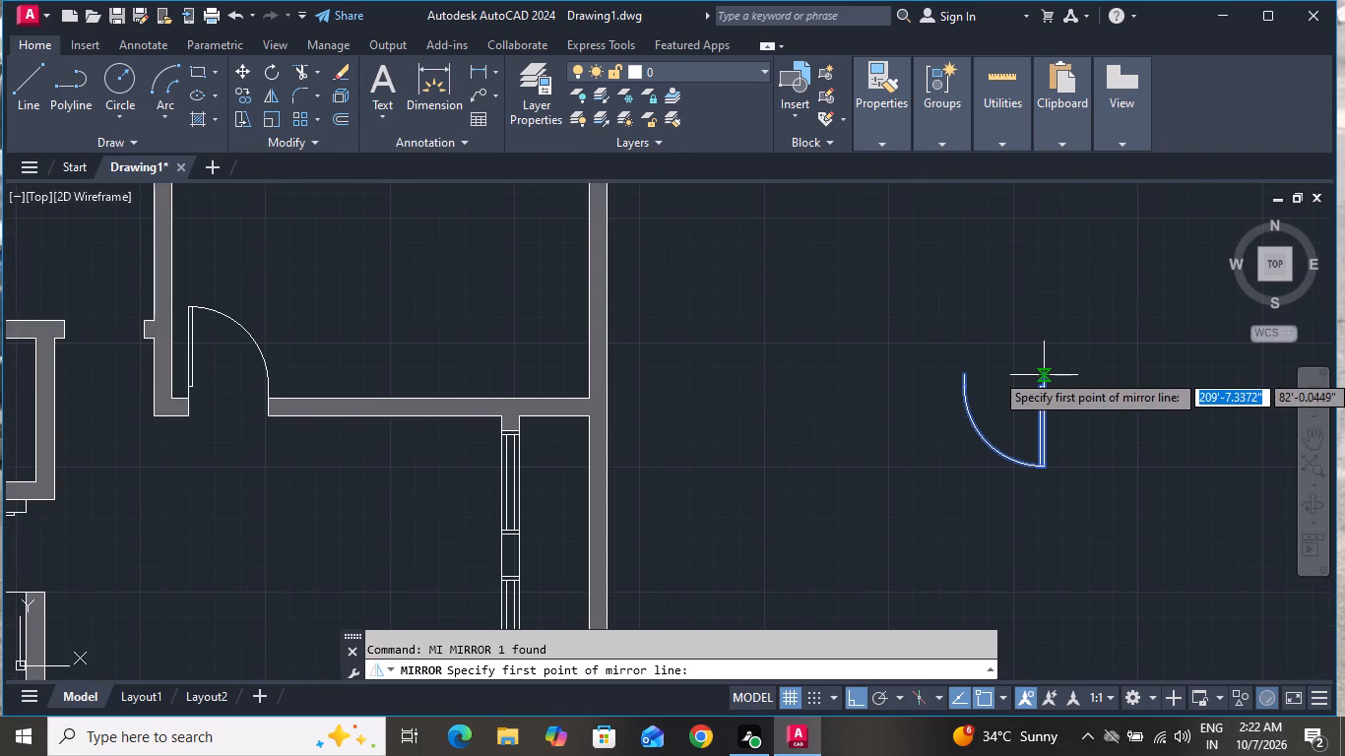
left_click(1039, 372)
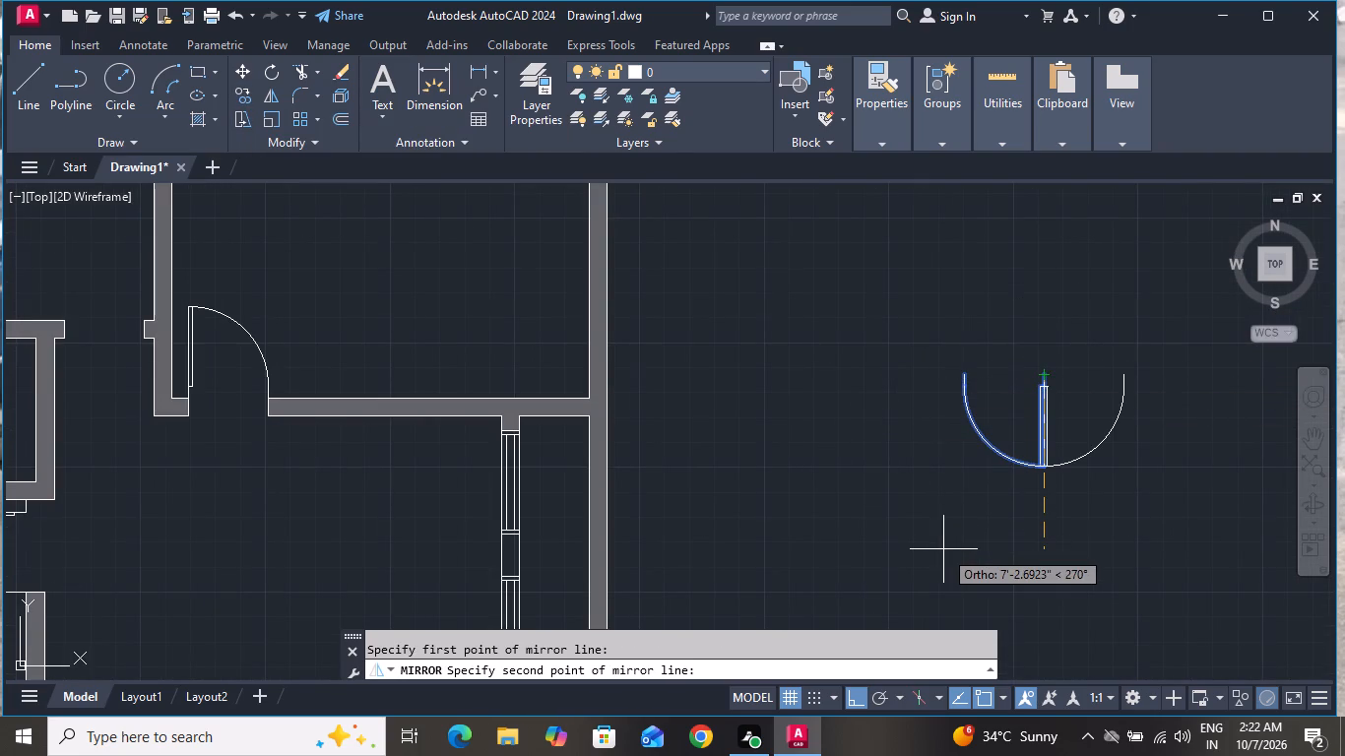
left_click(943, 549)
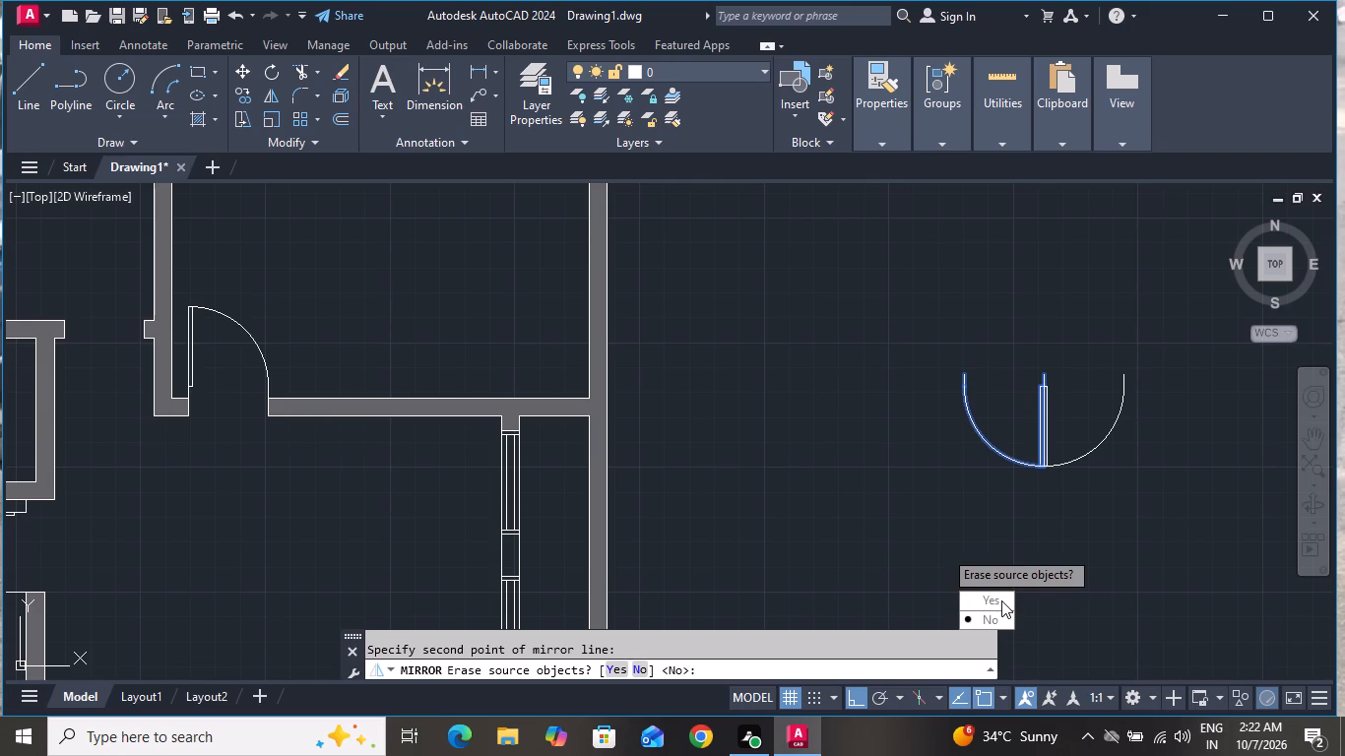
left_click_drag(1001, 600, 943, 549)
Scale the mirrored door down to about half its size, using the leaf's hinge end as base point.
left_click(1044, 433)
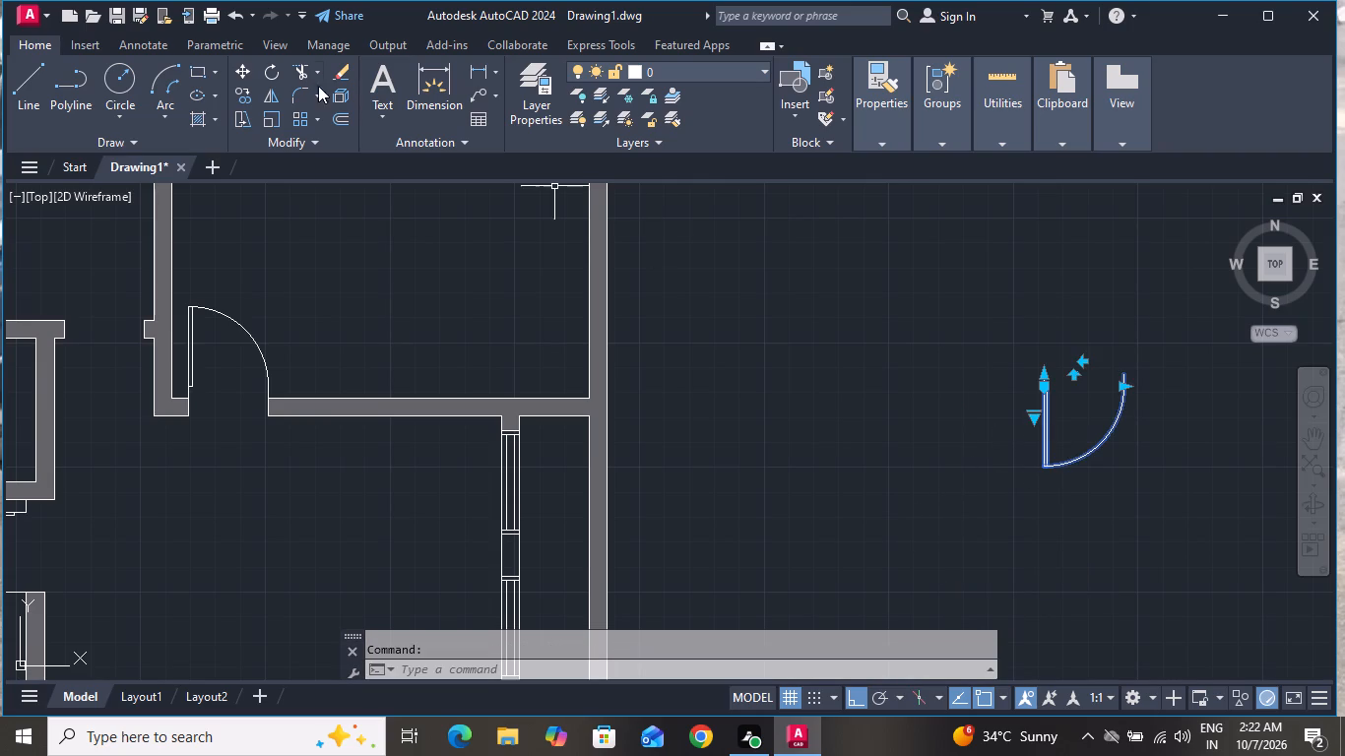
left_click(279, 118)
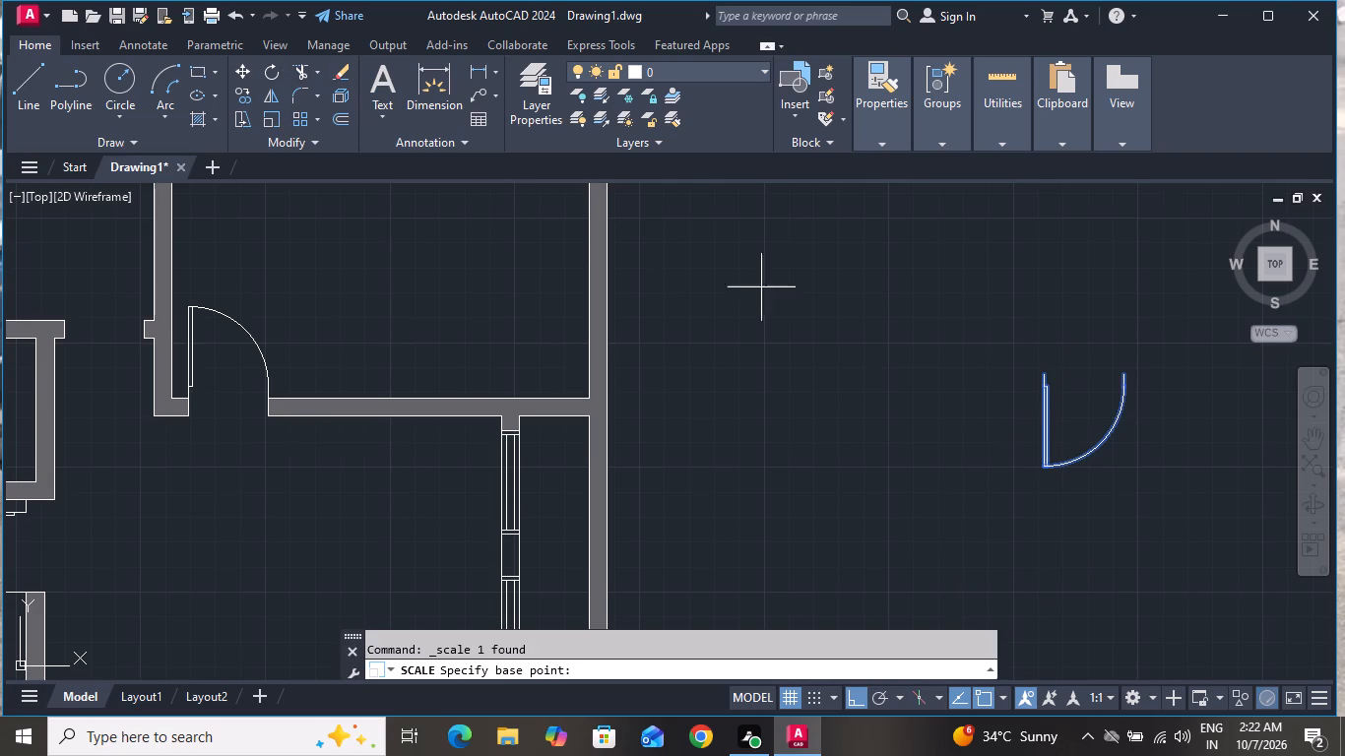
left_click(1042, 370)
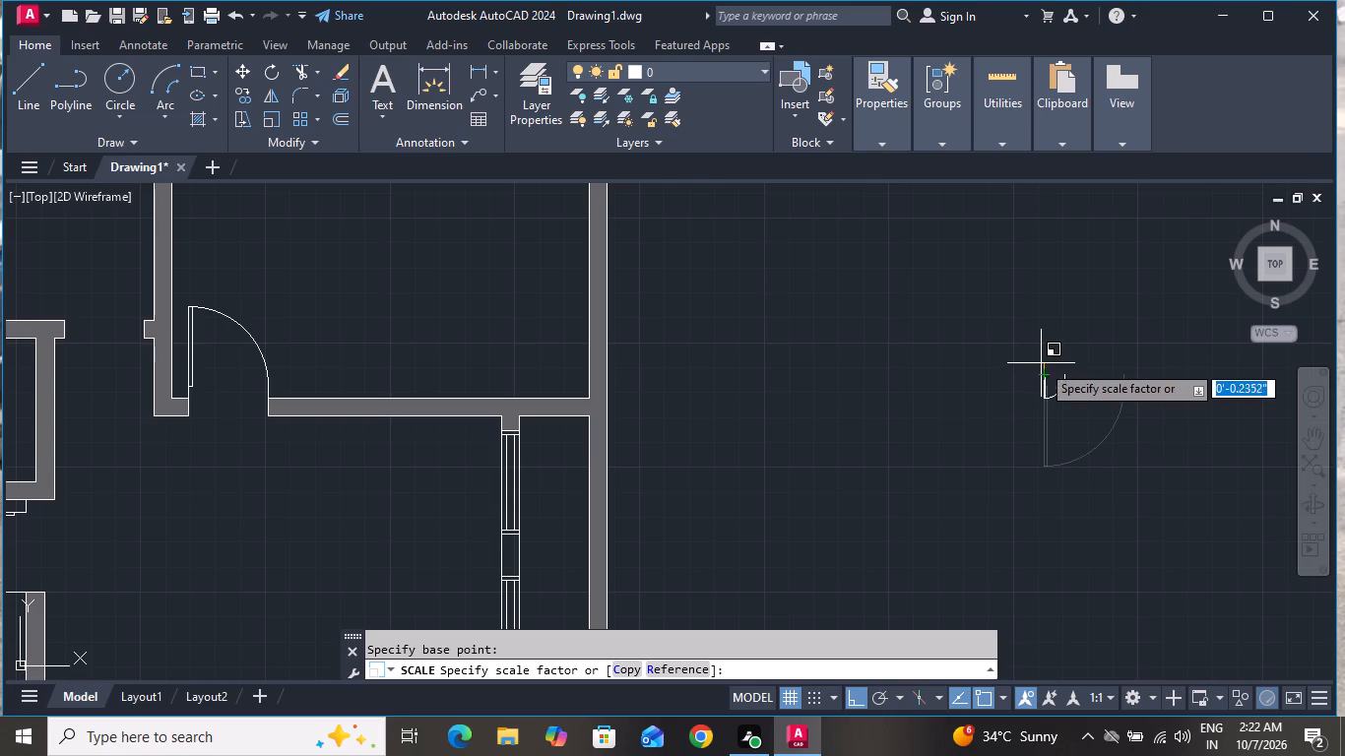
left_click(1040, 352)
With Ortho off, move the reduced door by its hinge end onto the wall stub at the small toilet's opening.
left_click_drag(1087, 343, 1087, 370)
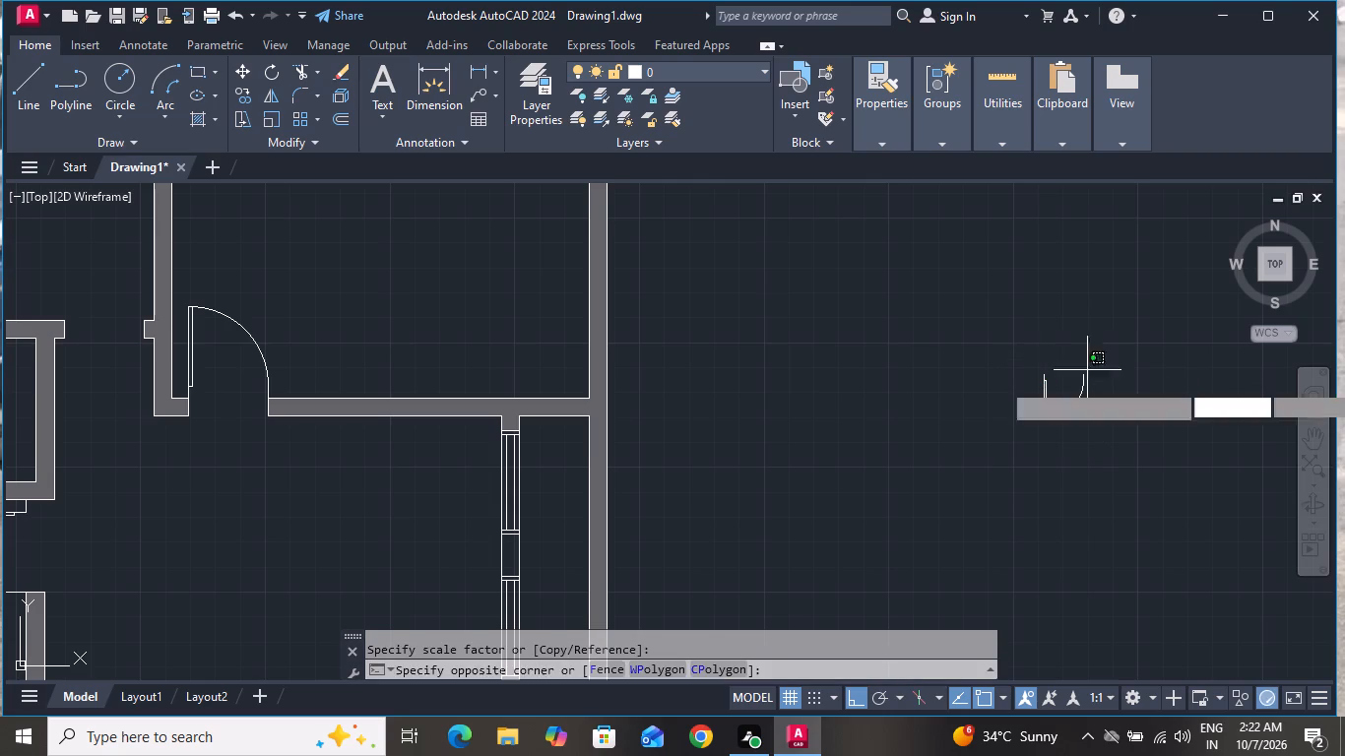
left_click(1043, 445)
left_click(243, 67)
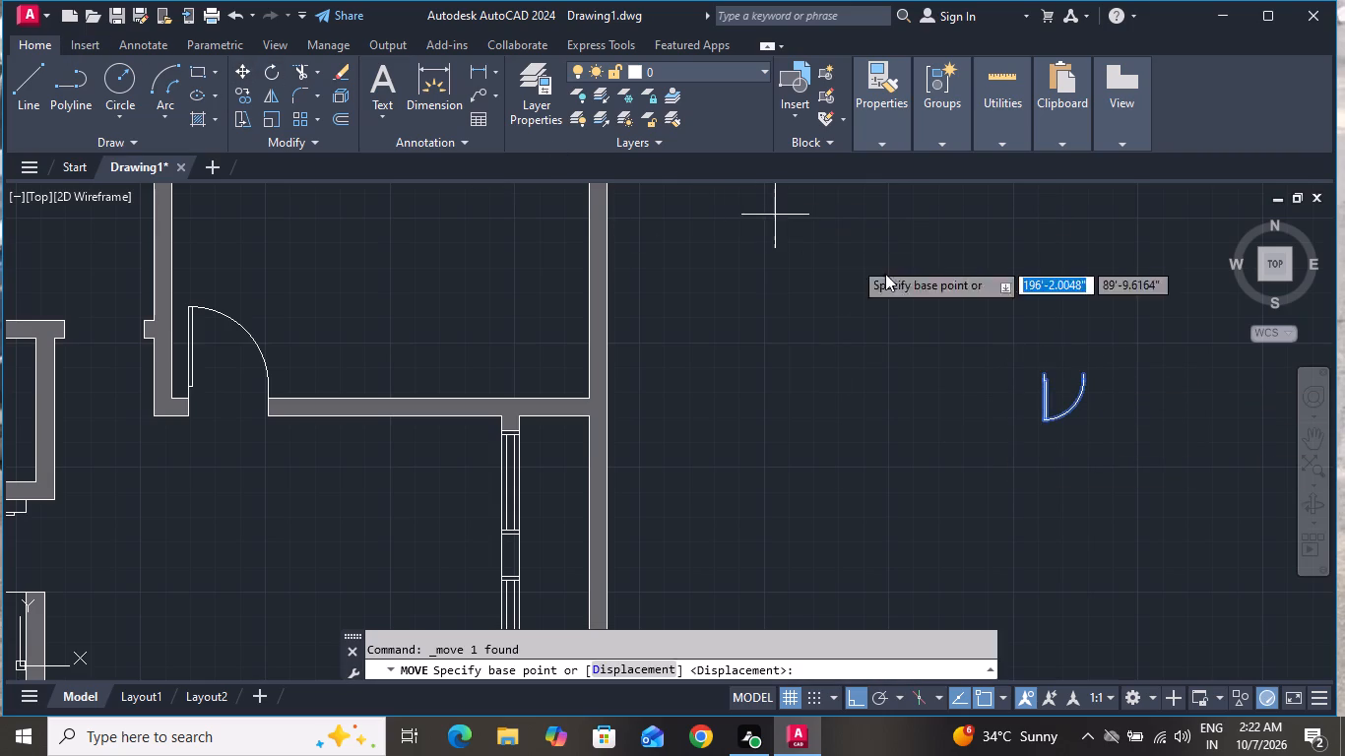
left_click(850, 696)
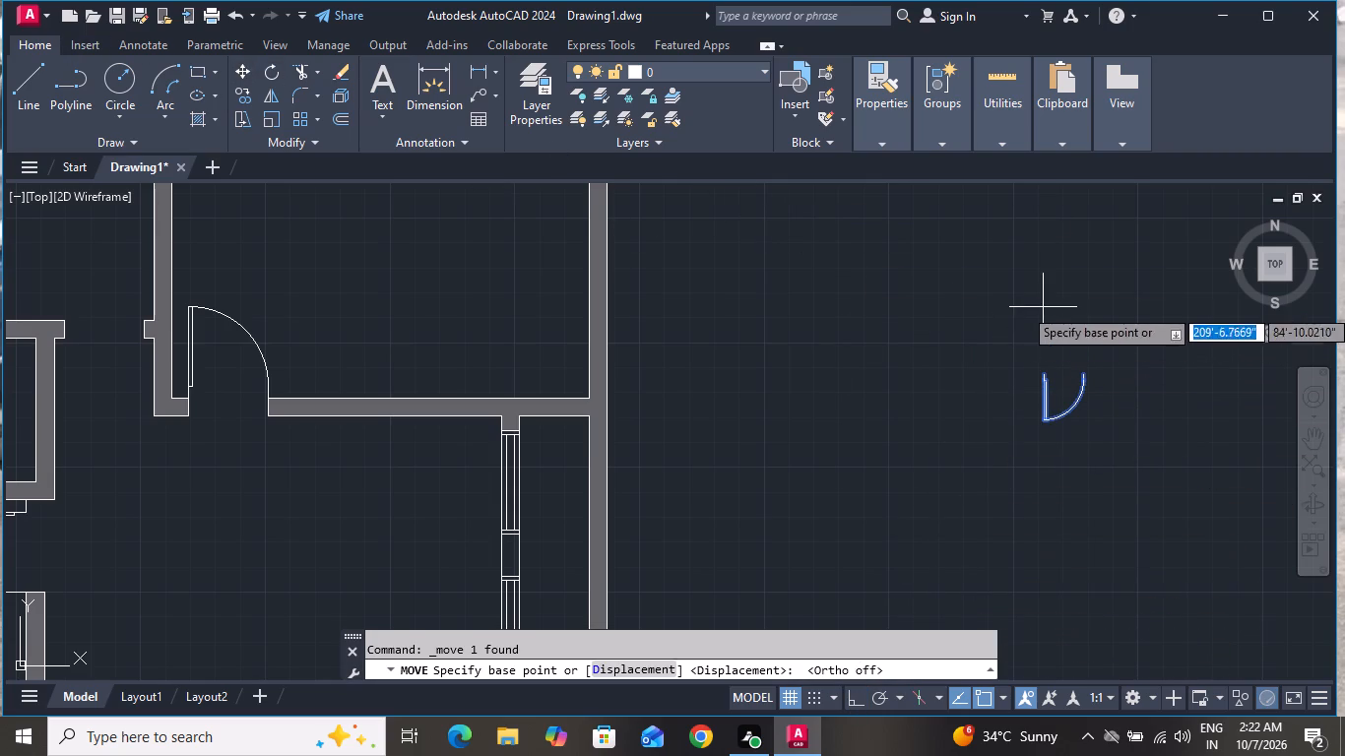
left_click(1043, 370)
scroll(562, 307, "down", 2)
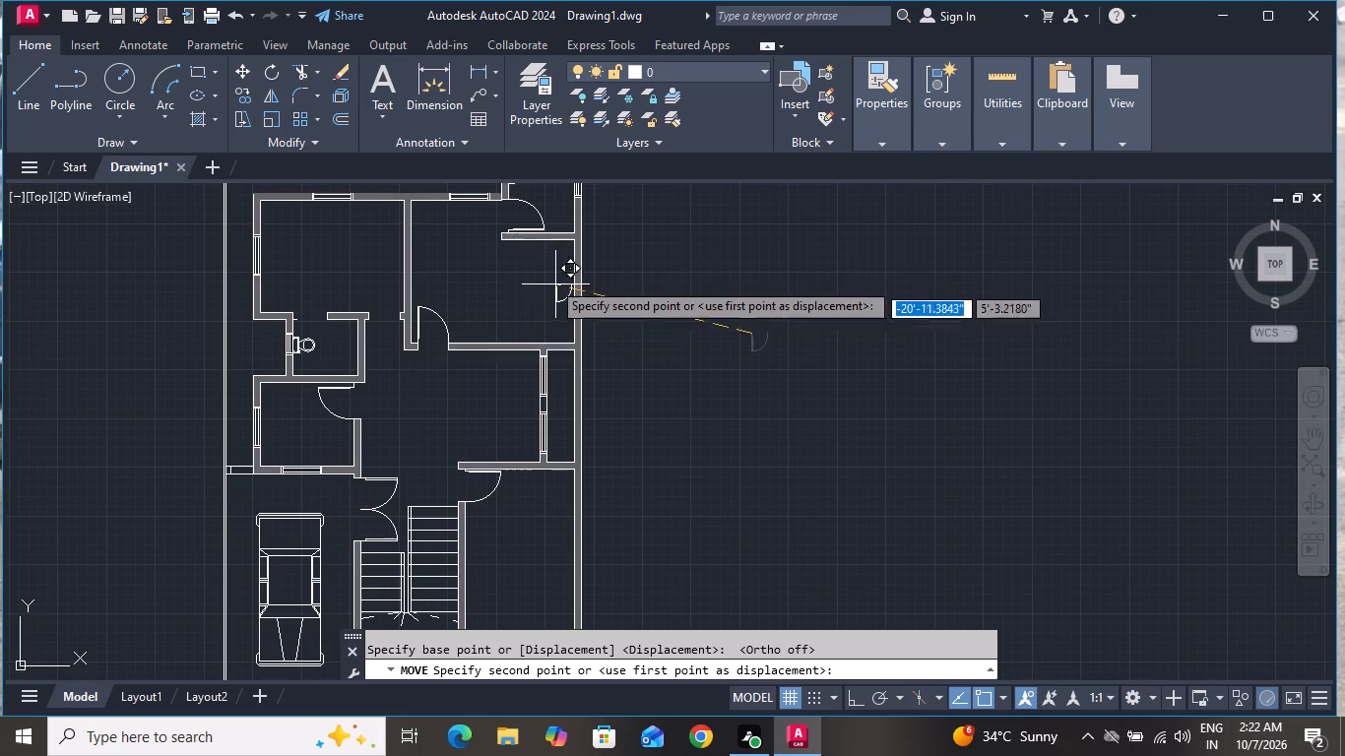
scroll(331, 312, "up", 3)
scroll(213, 317, "up", 2)
scroll(208, 327, "down", 1)
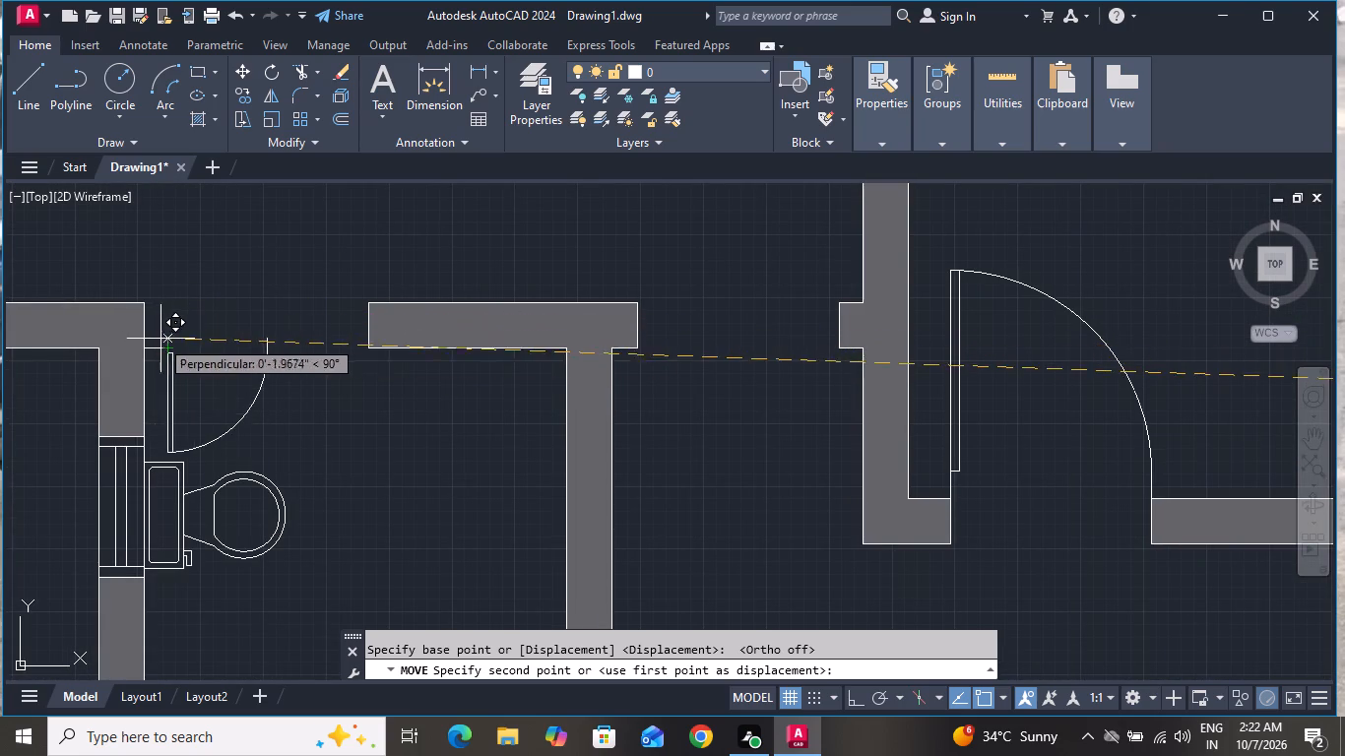
left_click(164, 345)
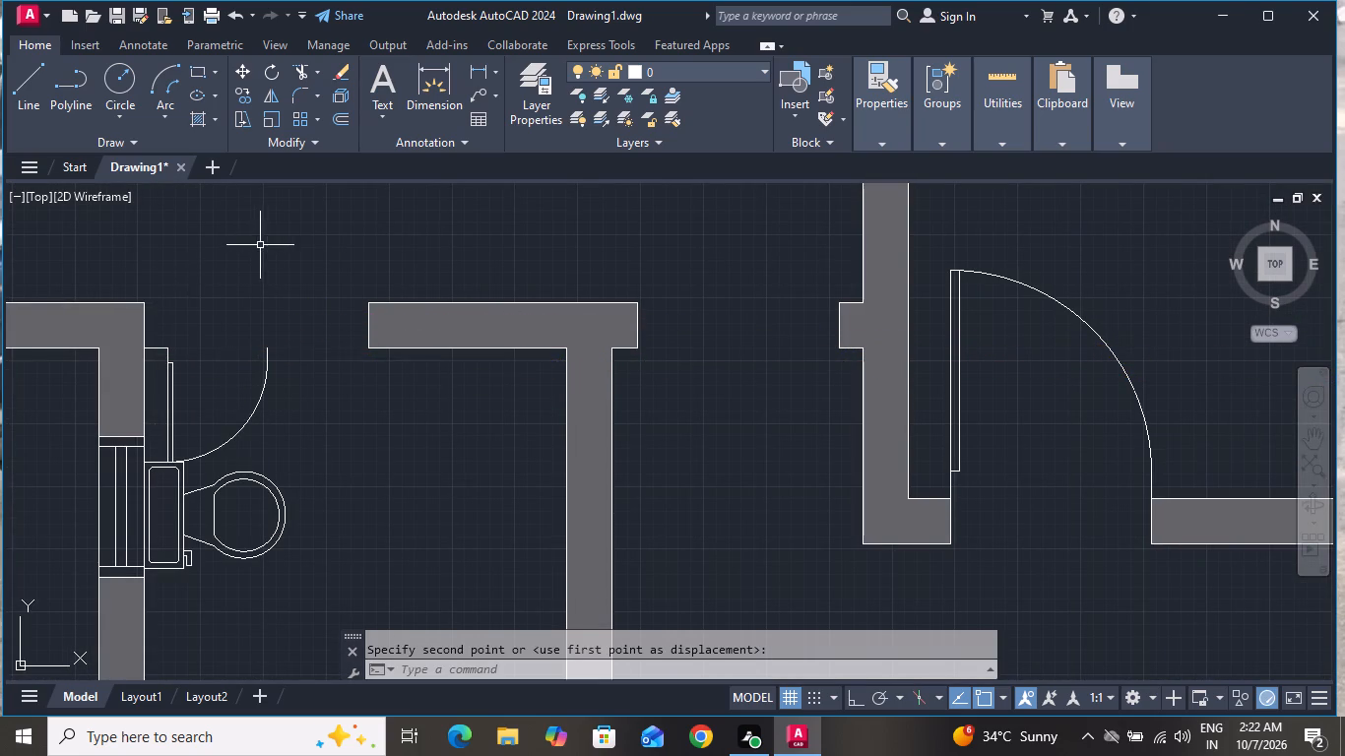
Extend the inner and outer wall lines beside the toilet door across the gap towards the door.
type("ex")
key("space")
key("space")
left_click(387, 347)
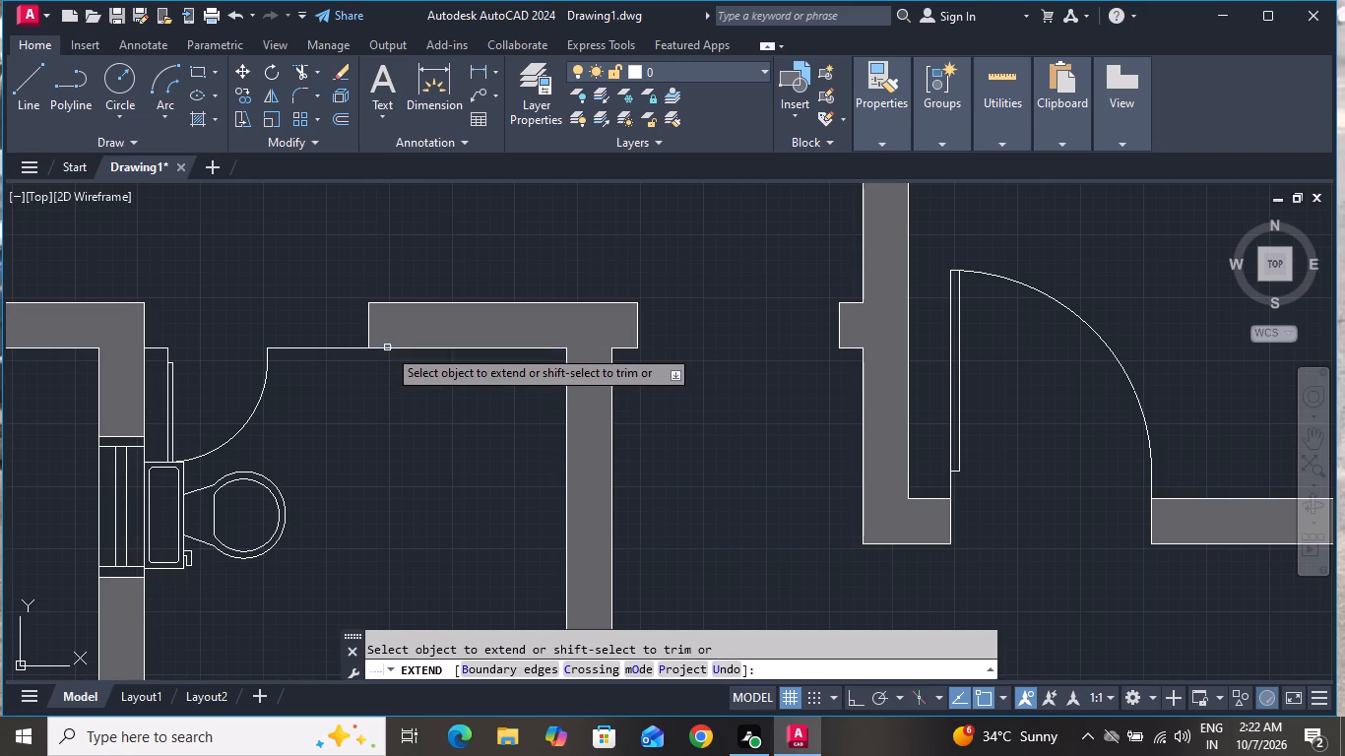
left_click(387, 301)
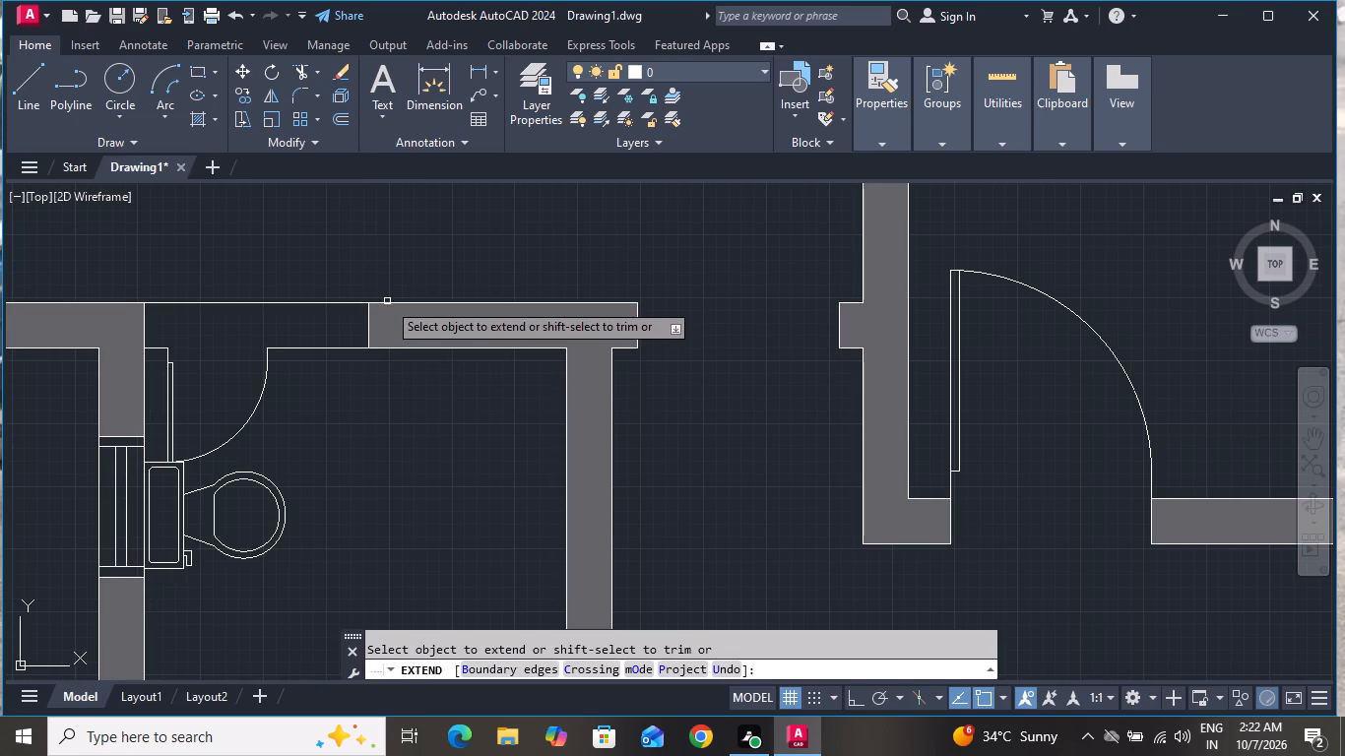
key("Escape")
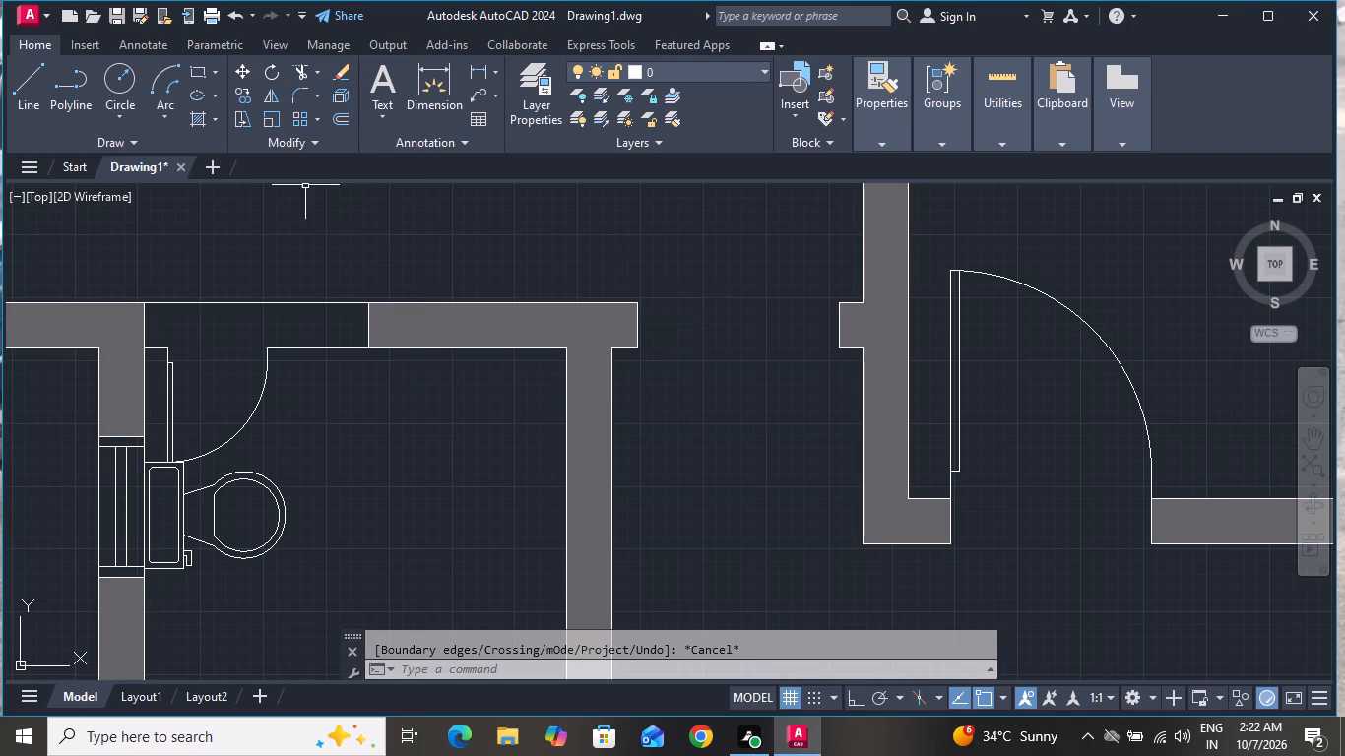
Draw a vertical jamb line from the end of the toilet door's swing arc to the outer wall line.
left_click(27, 91)
left_click(270, 347)
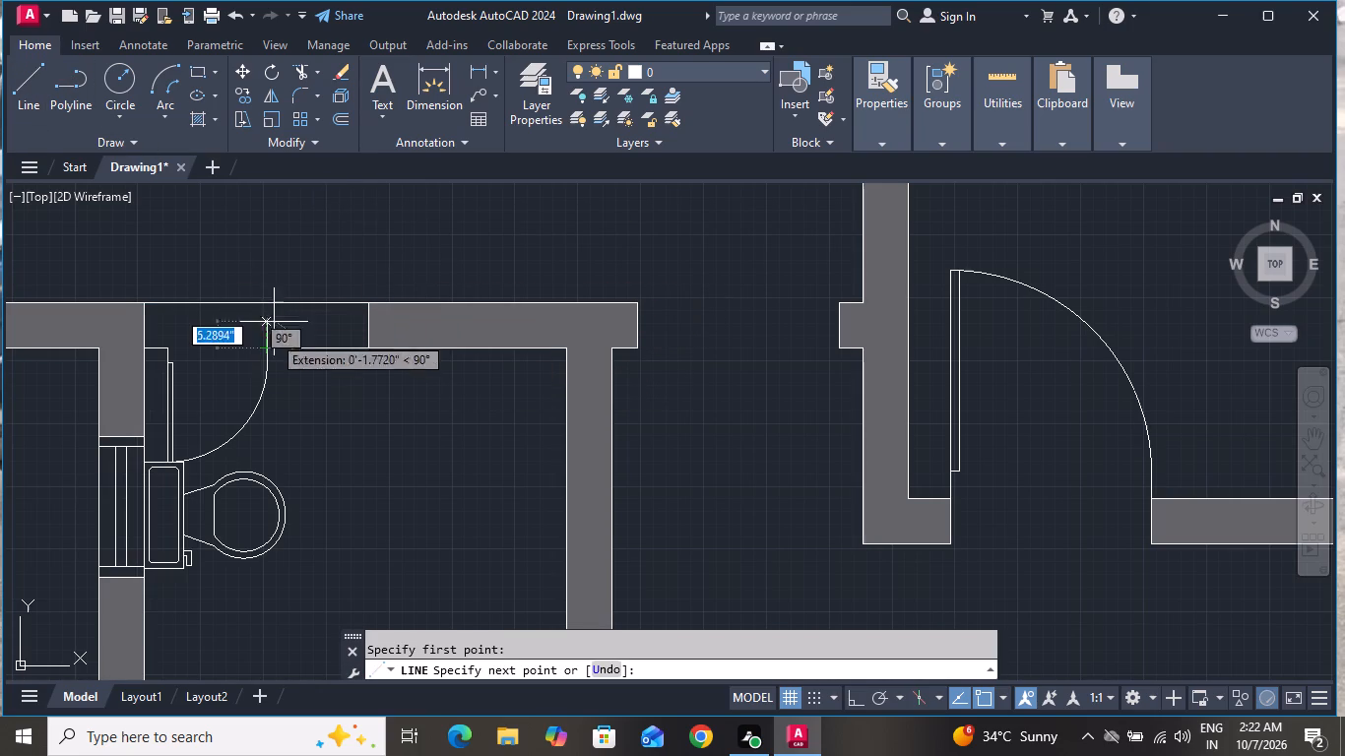
left_click(267, 300)
right_click(267, 300)
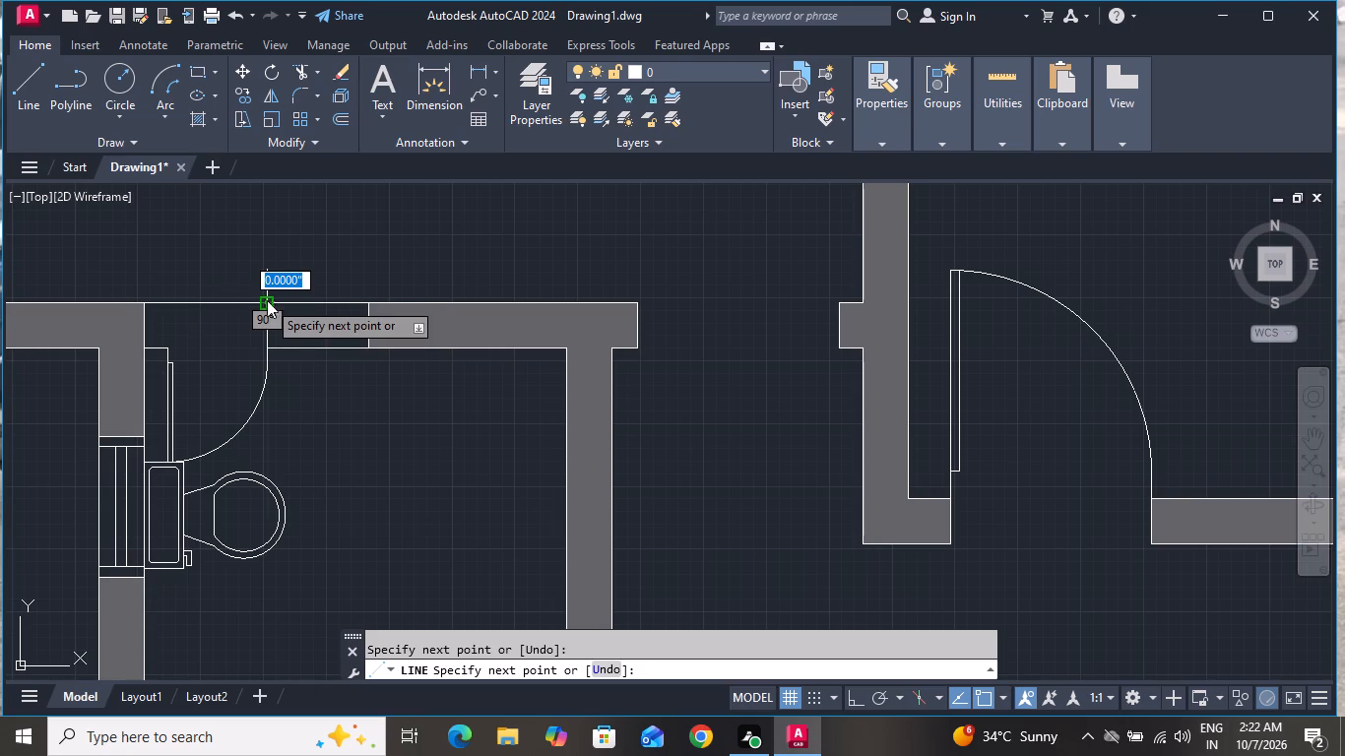
left_click(294, 321)
Trim the outer wall line where it crosses the toilet's door opening.
type("tr")
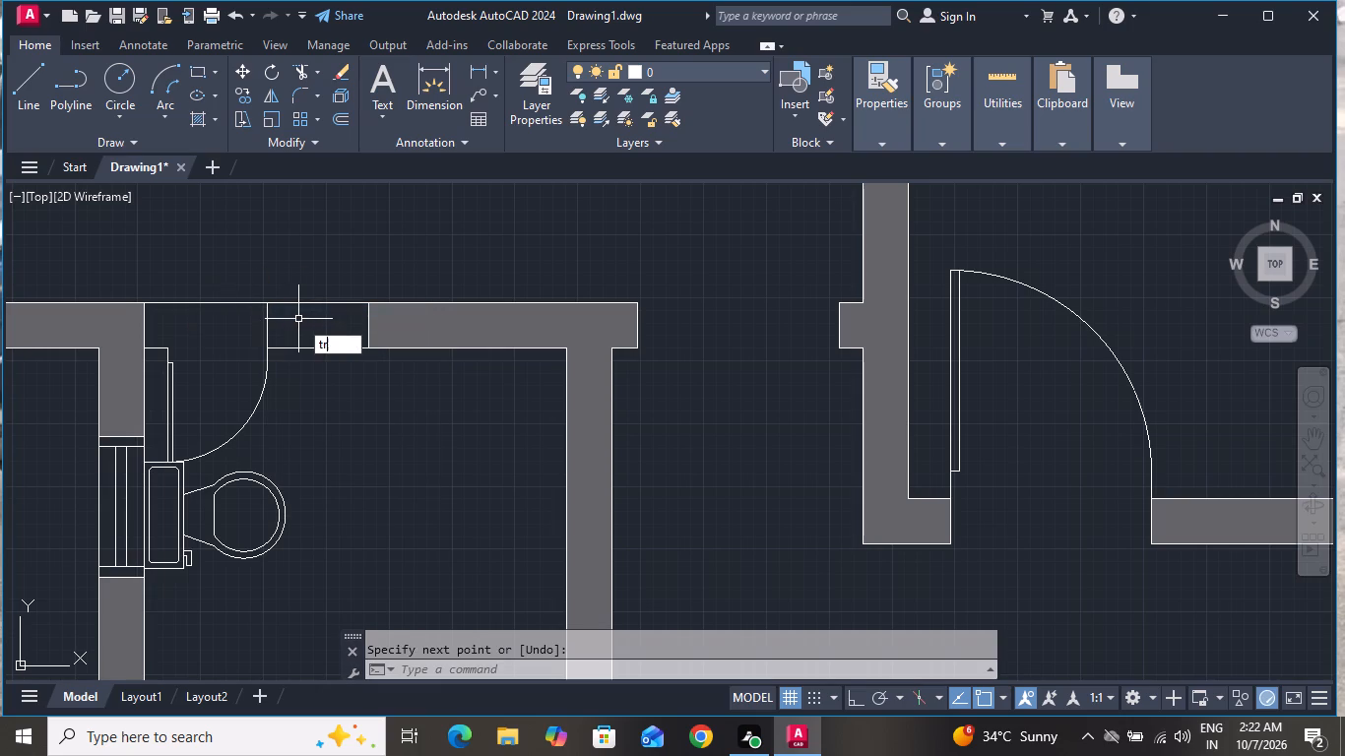
key("space")
key("space")
left_click_drag(185, 257, 185, 266)
left_click(204, 318)
scroll(225, 277, "down", 1)
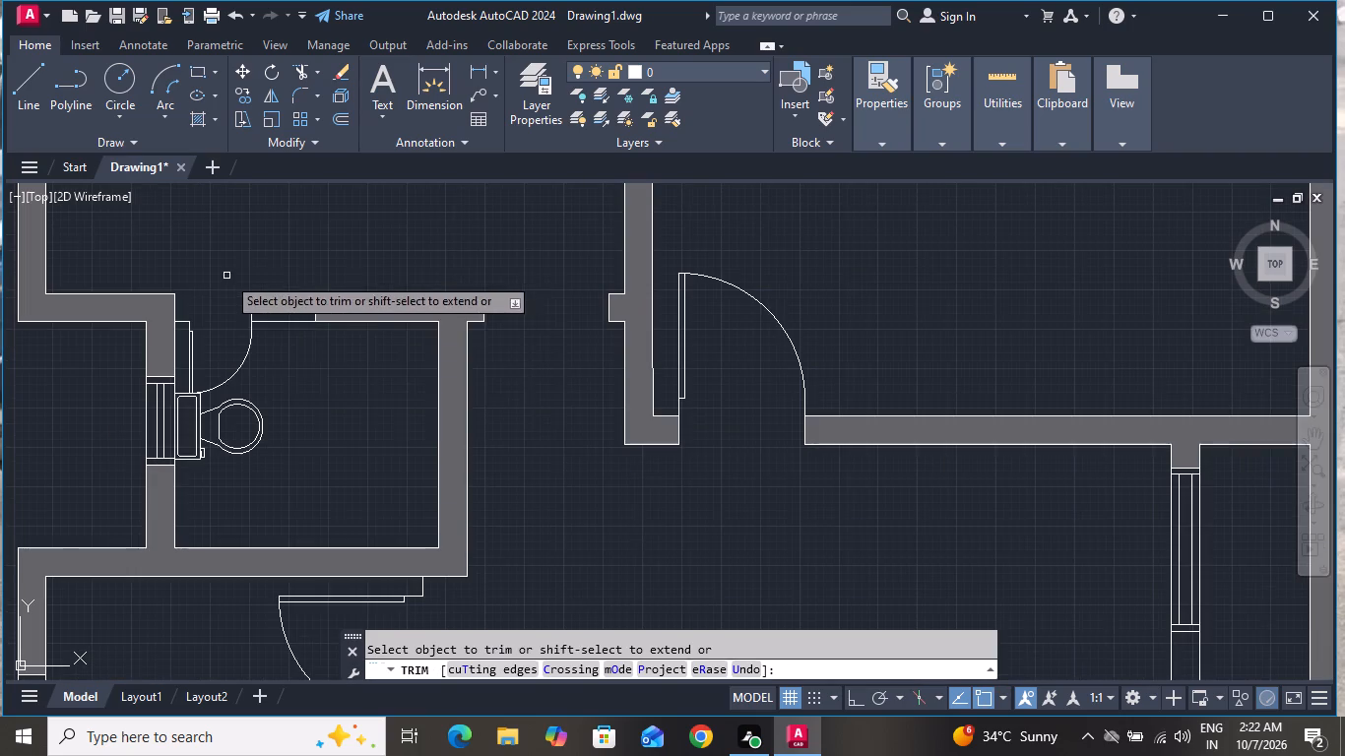
right_click(278, 406)
left_click(297, 440)
Move the toilet fixture about 1'-2" straight down along the wall, clear of the door swing.
left_click(252, 428)
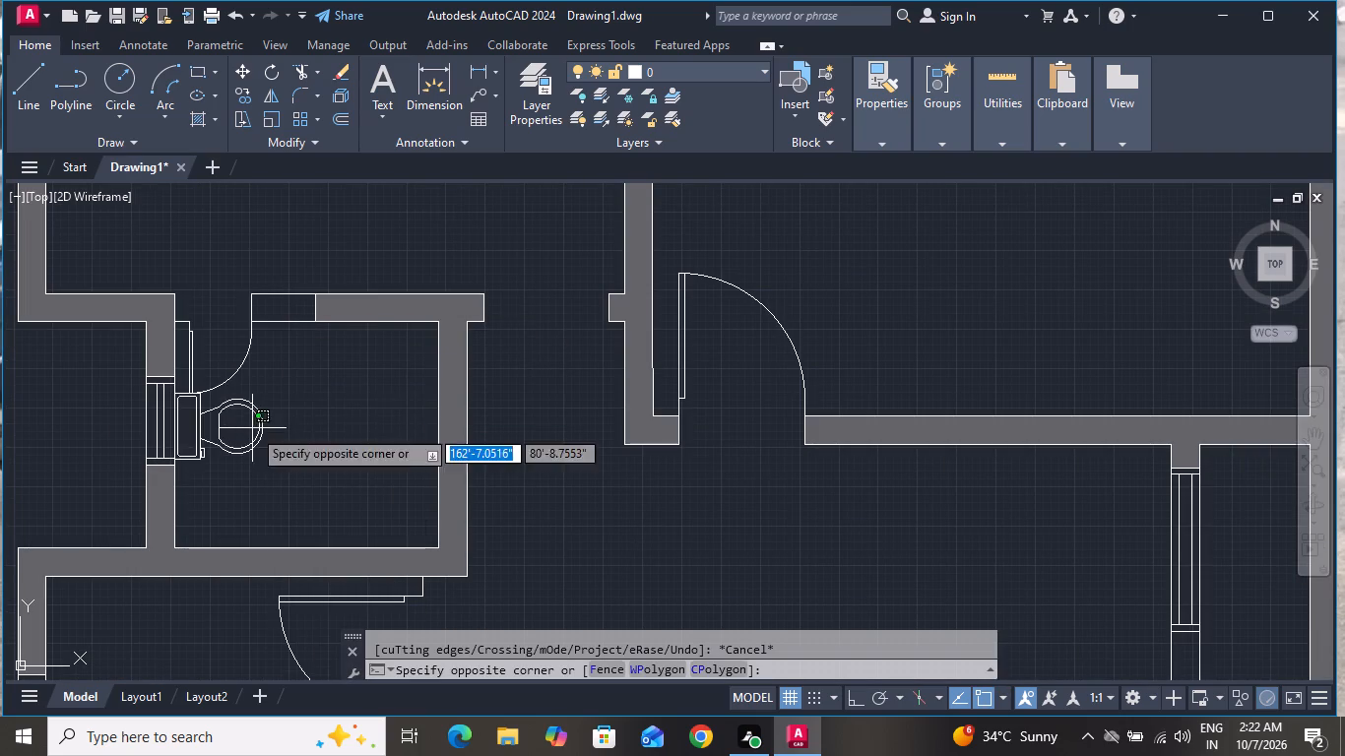
left_click(245, 456)
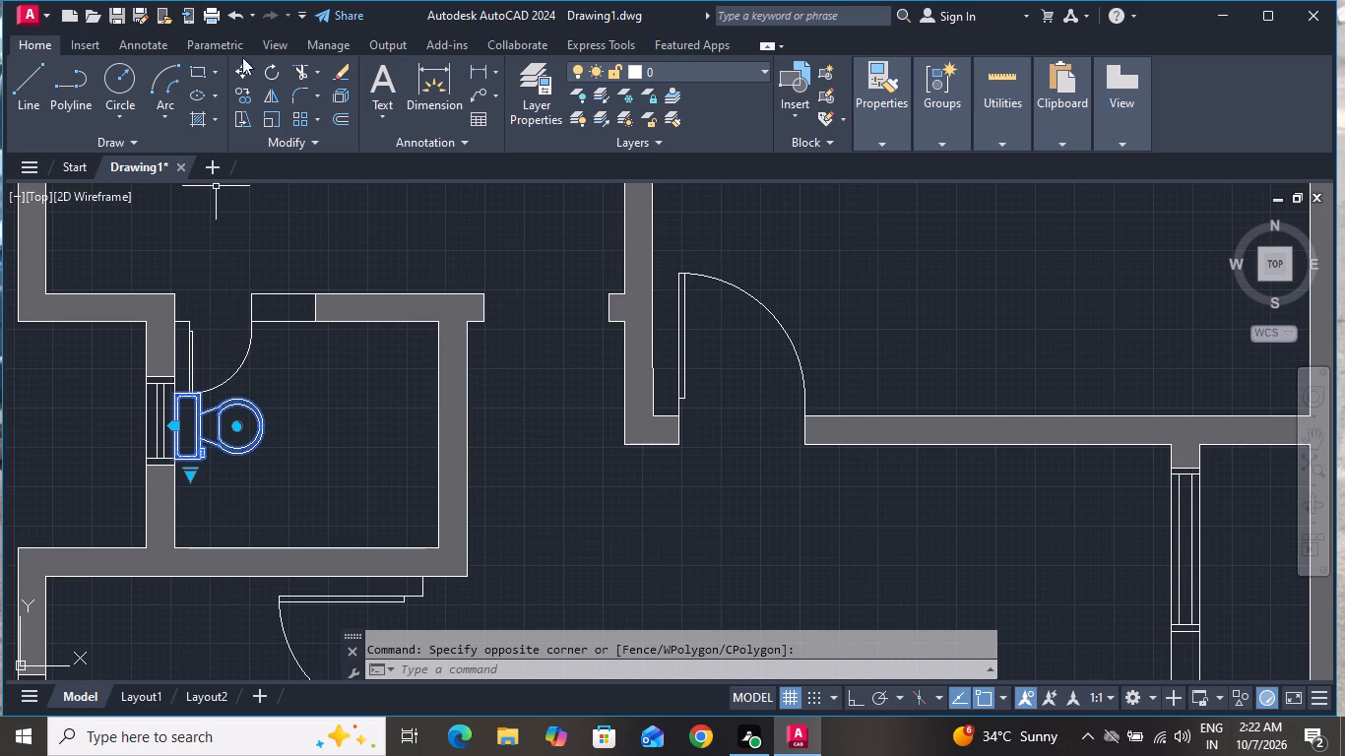
left_click(243, 72)
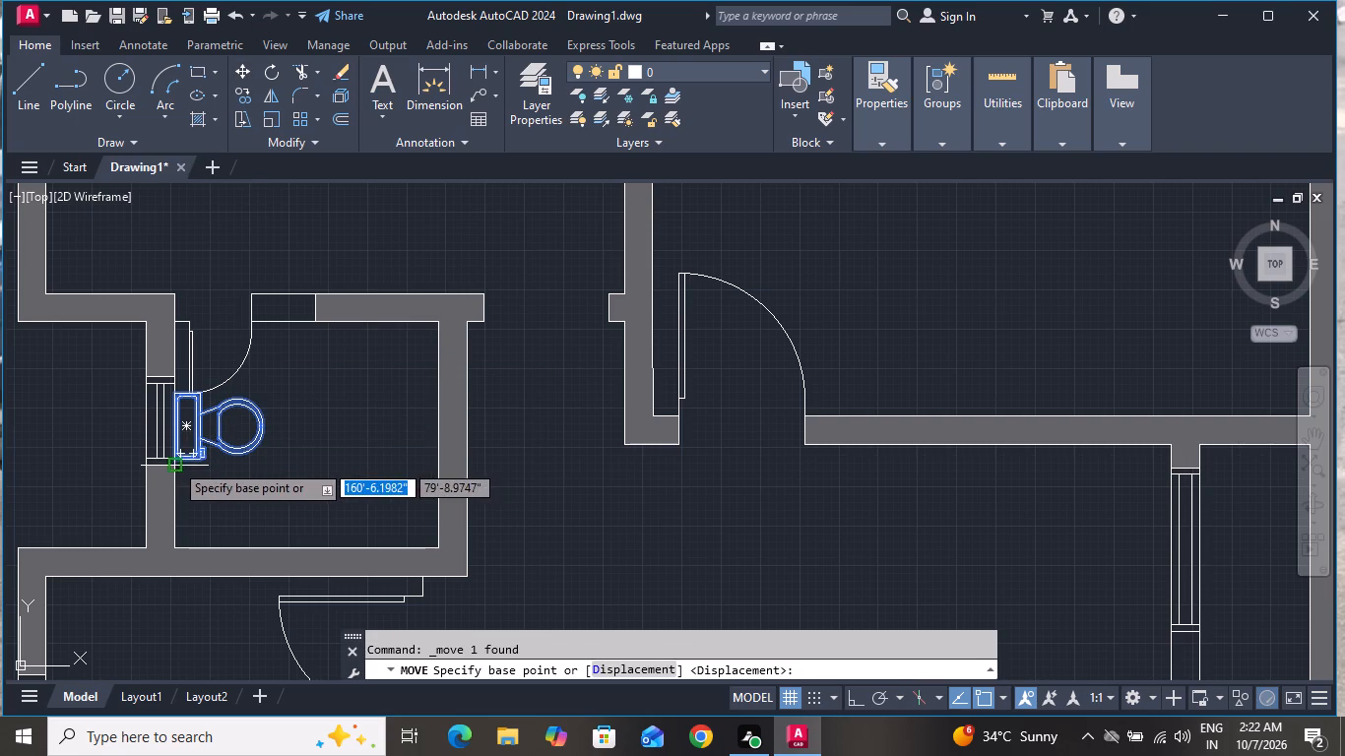
left_click(173, 451)
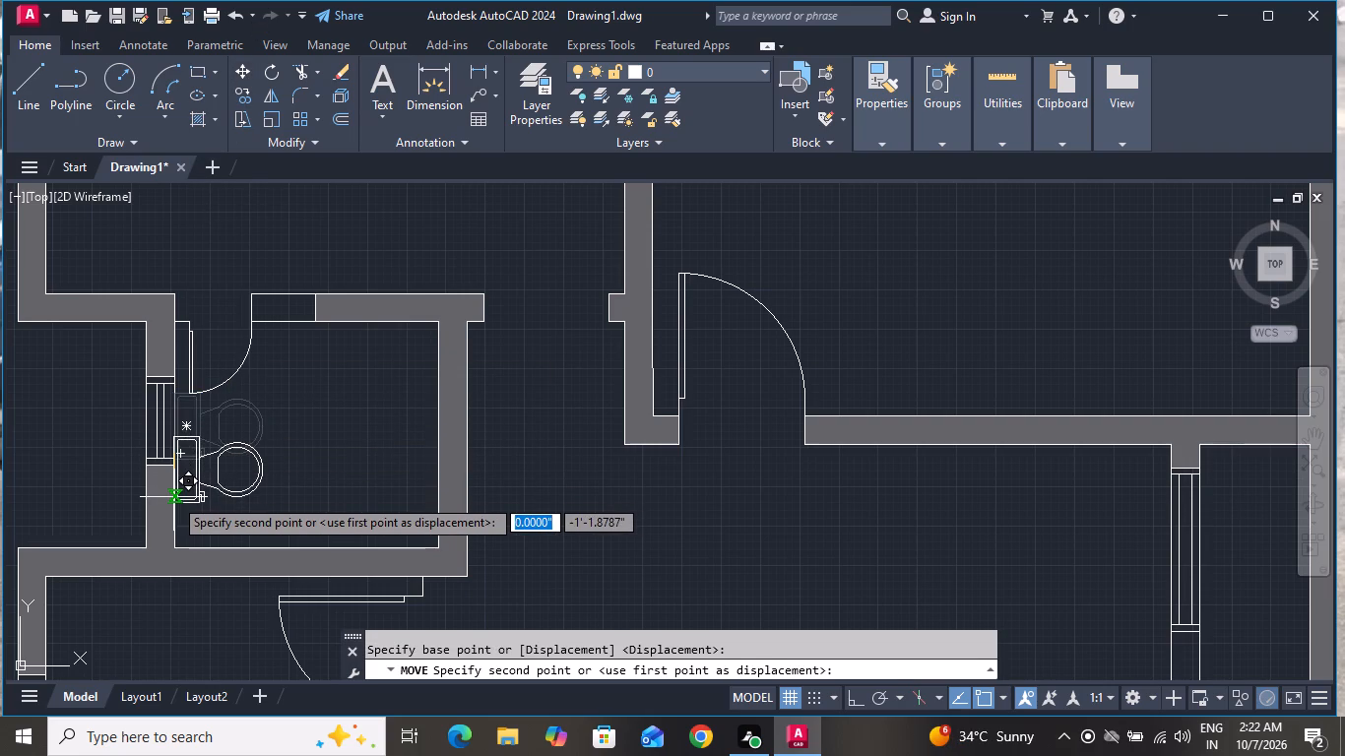
left_click(176, 496)
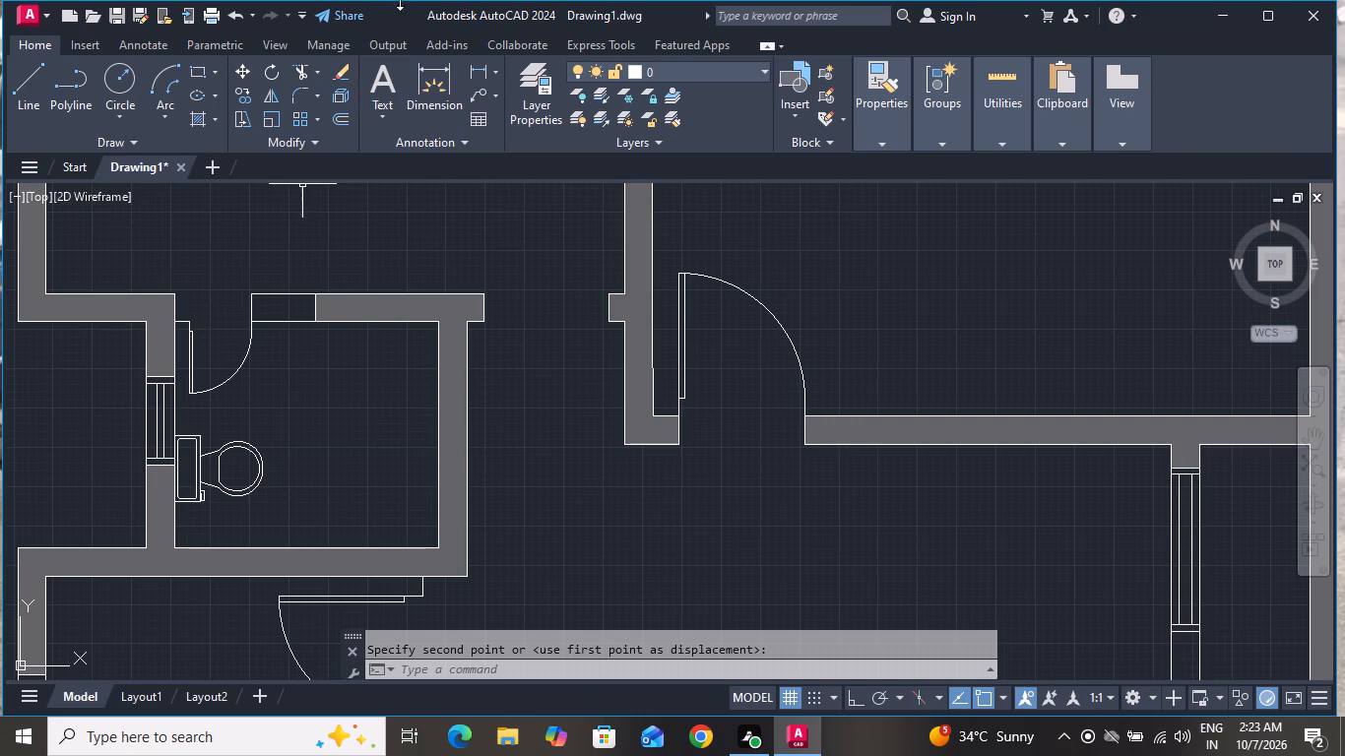
Open DesignCenter and insert the Bed - Queen block from Home - Space Planner.dwg outside the plan.
scroll(571, 384, "down", 3)
type("dc")
key("space")
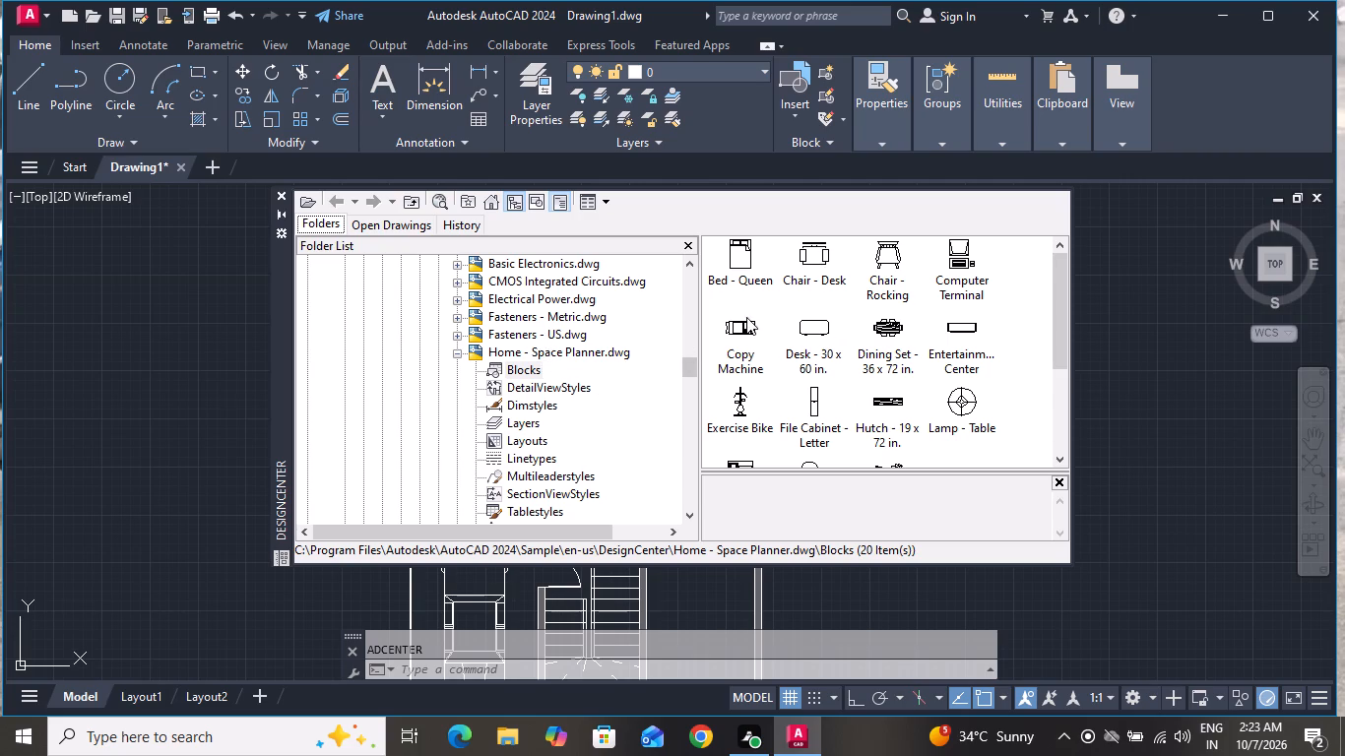
left_click_drag(746, 260, 210, 365)
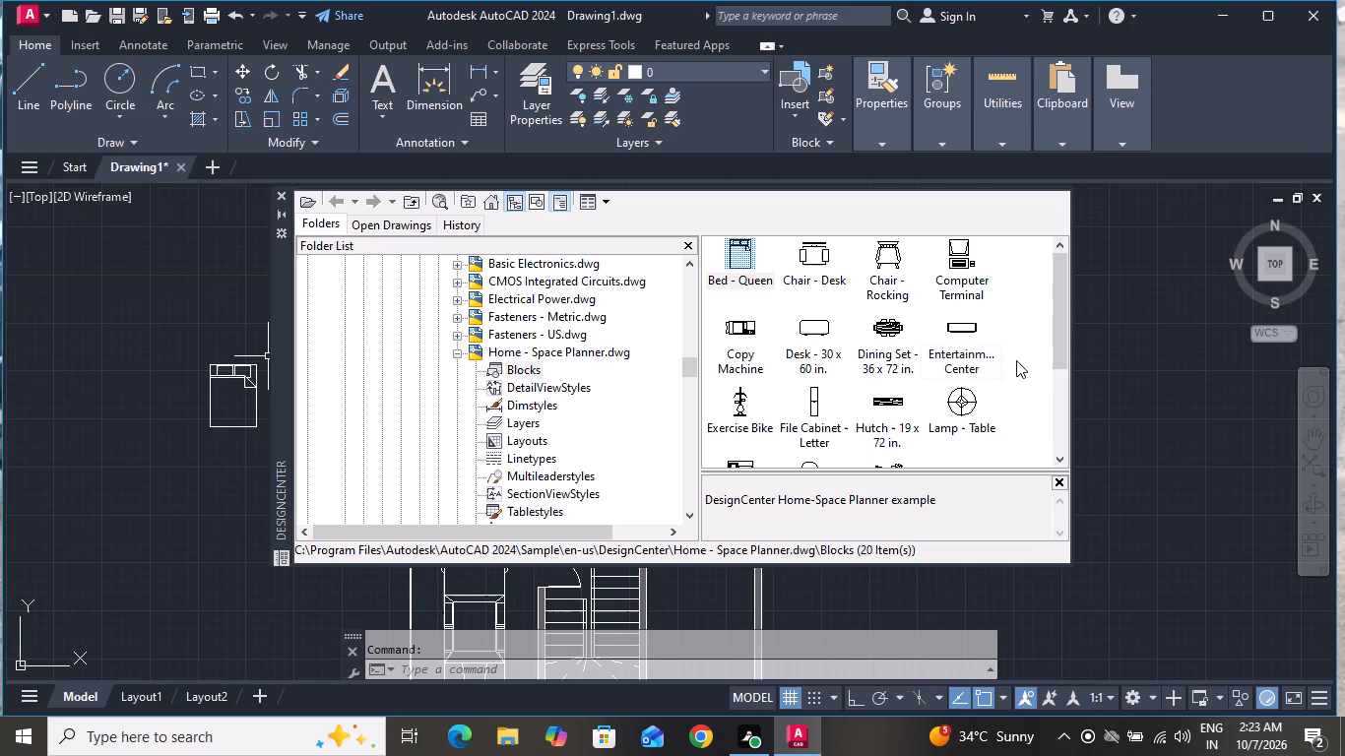
Insert the curved-back Sofa - Roundback block from Home - Space Planner.dwg just above the bed.
scroll(888, 327, "down", 1)
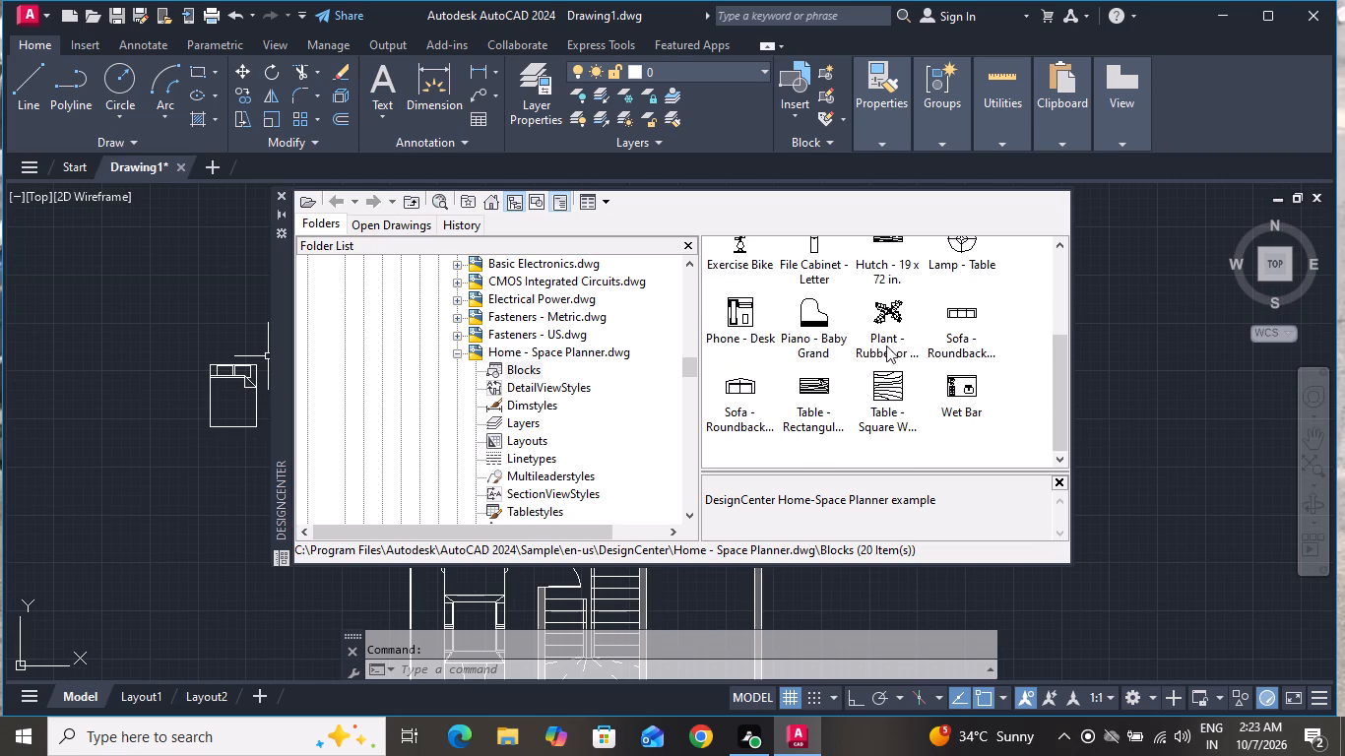
left_click_drag(733, 393, 216, 315)
Place the roundback sofa slightly further left, above the queen bed outside the plan.
left_click_drag(216, 315, 200, 312)
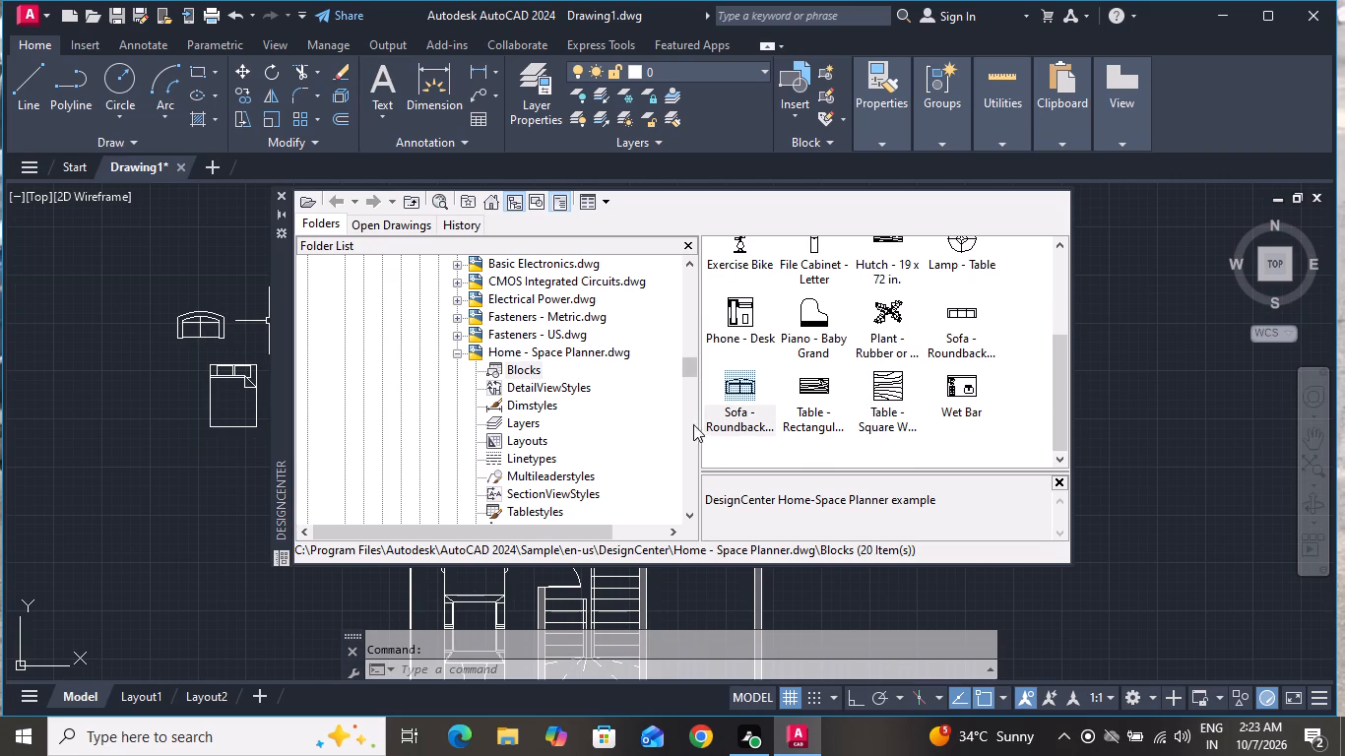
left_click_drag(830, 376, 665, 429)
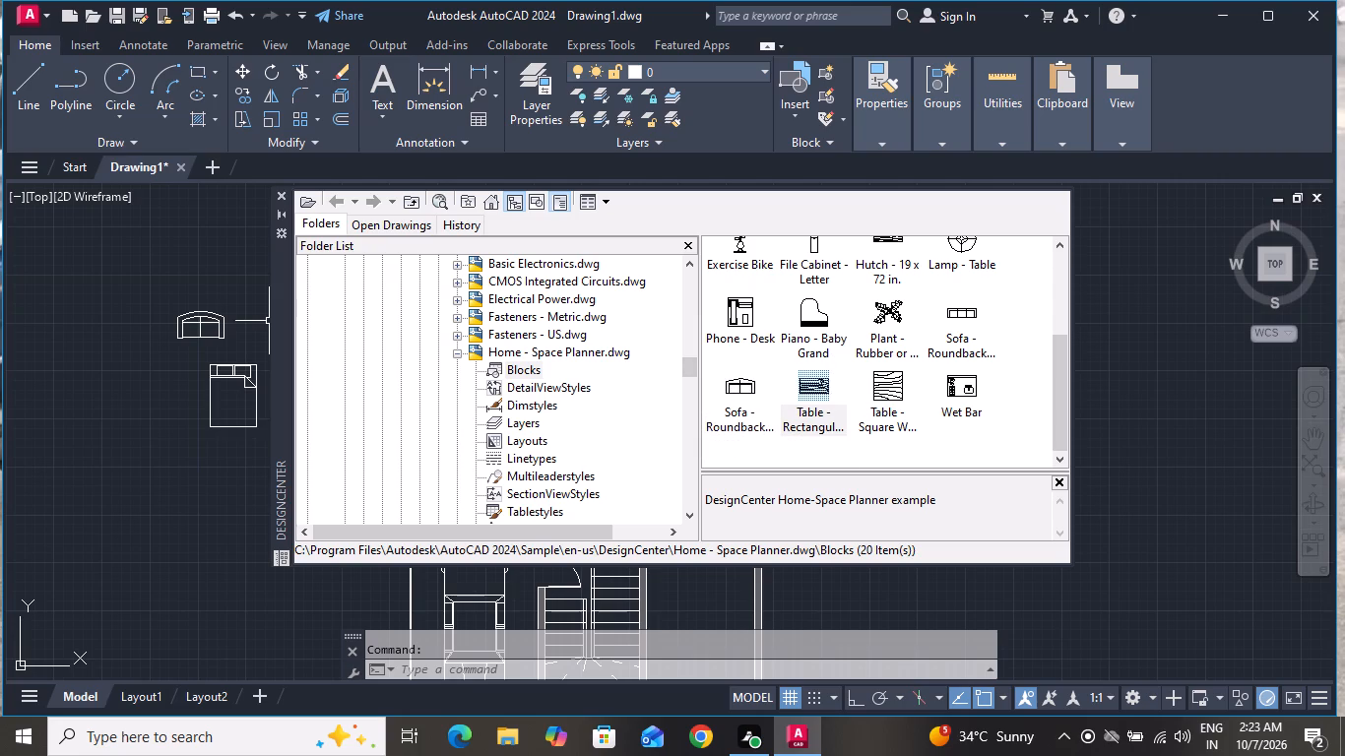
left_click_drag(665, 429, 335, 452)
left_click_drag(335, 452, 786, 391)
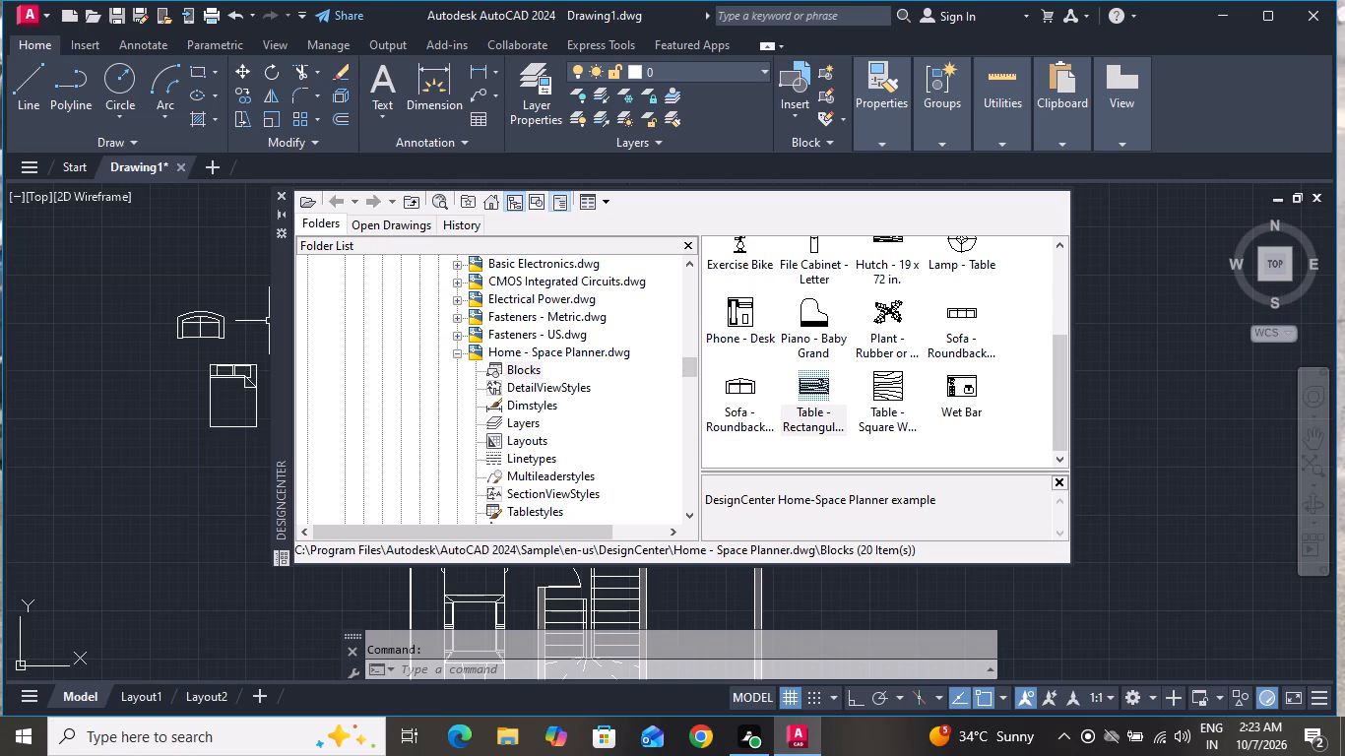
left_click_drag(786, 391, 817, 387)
Insert the Table - Square Woodgrain 42 x 42 in. block outside the plan, to the left of the bed.
left_click_drag(887, 387, 120, 354)
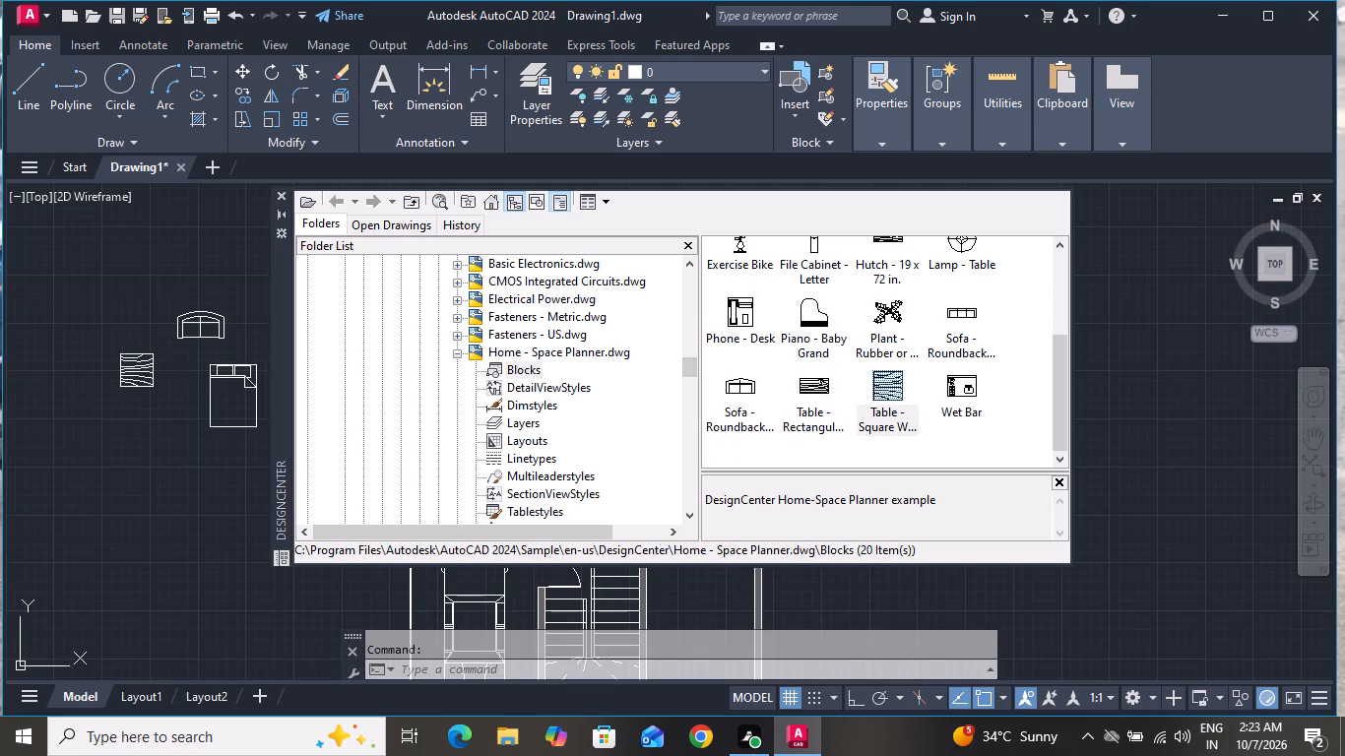
left_click_drag(120, 354, 119, 354)
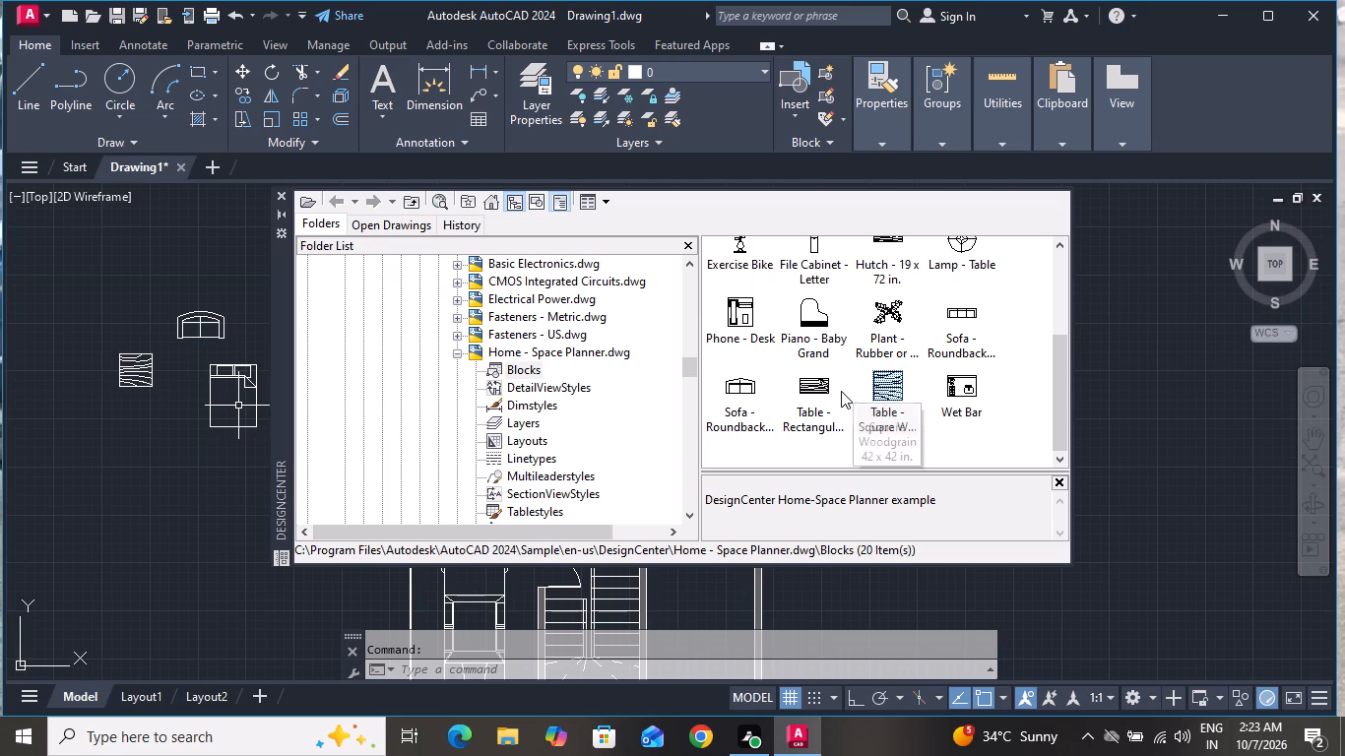
Insert the Sink-double - 36 in top block from Kitchens.dwg outside the plan, below and left of the square table.
scroll(835, 393, "up", 1)
scroll(834, 396, "down", 1)
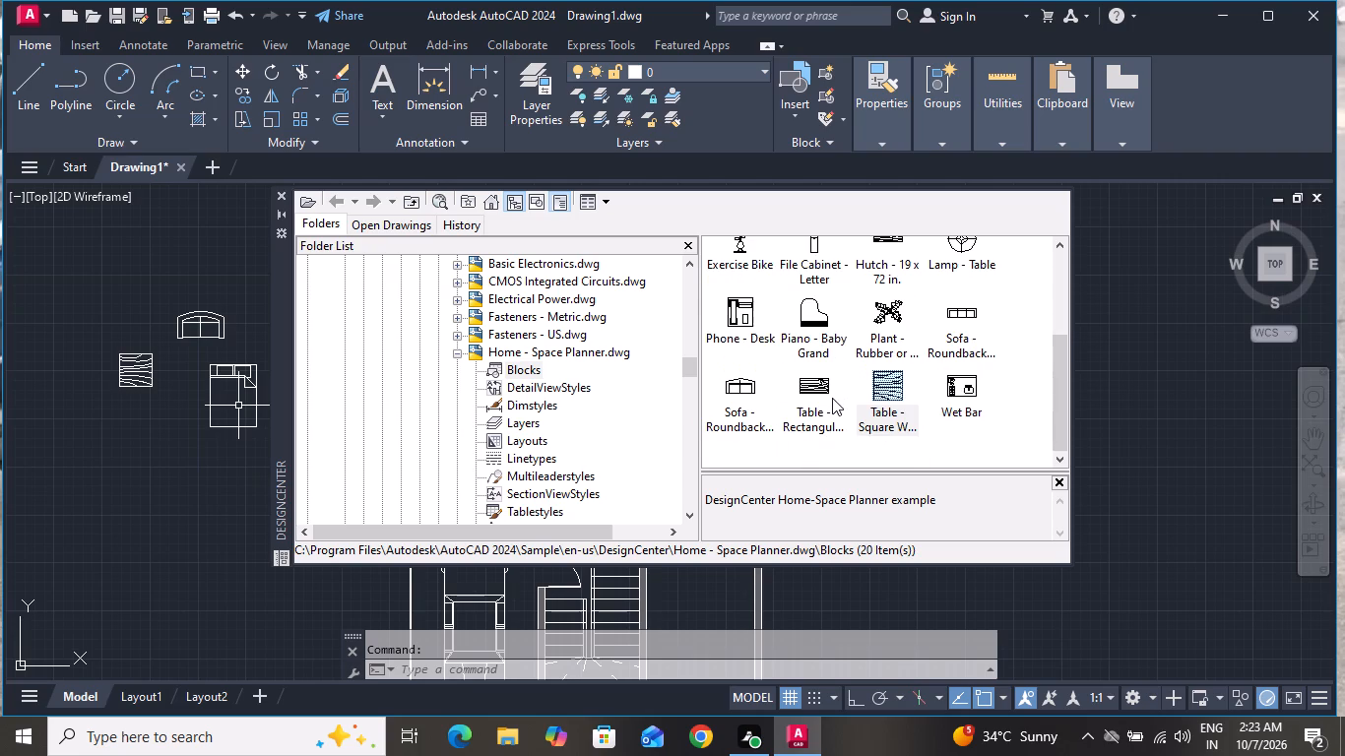
scroll(826, 400, "up", 2)
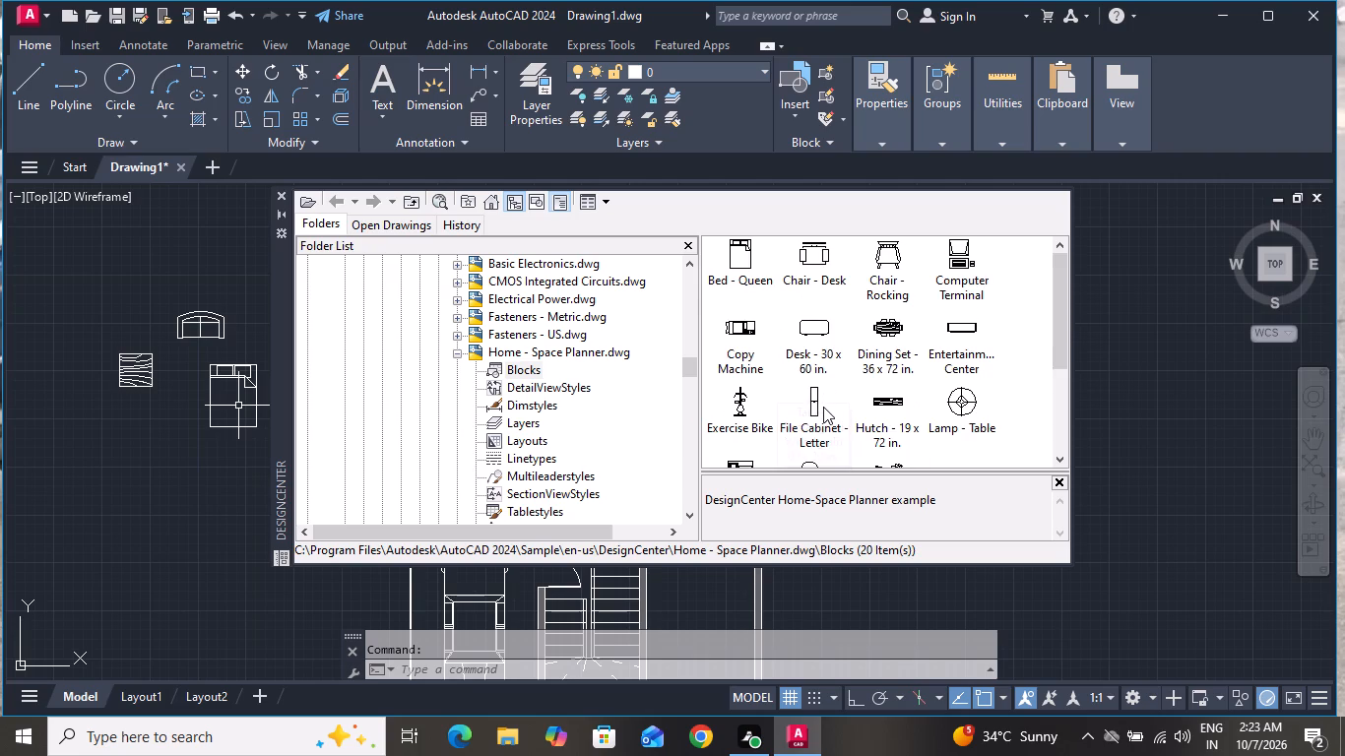
scroll(824, 407, "up", 4)
scroll(579, 369, "up", 1)
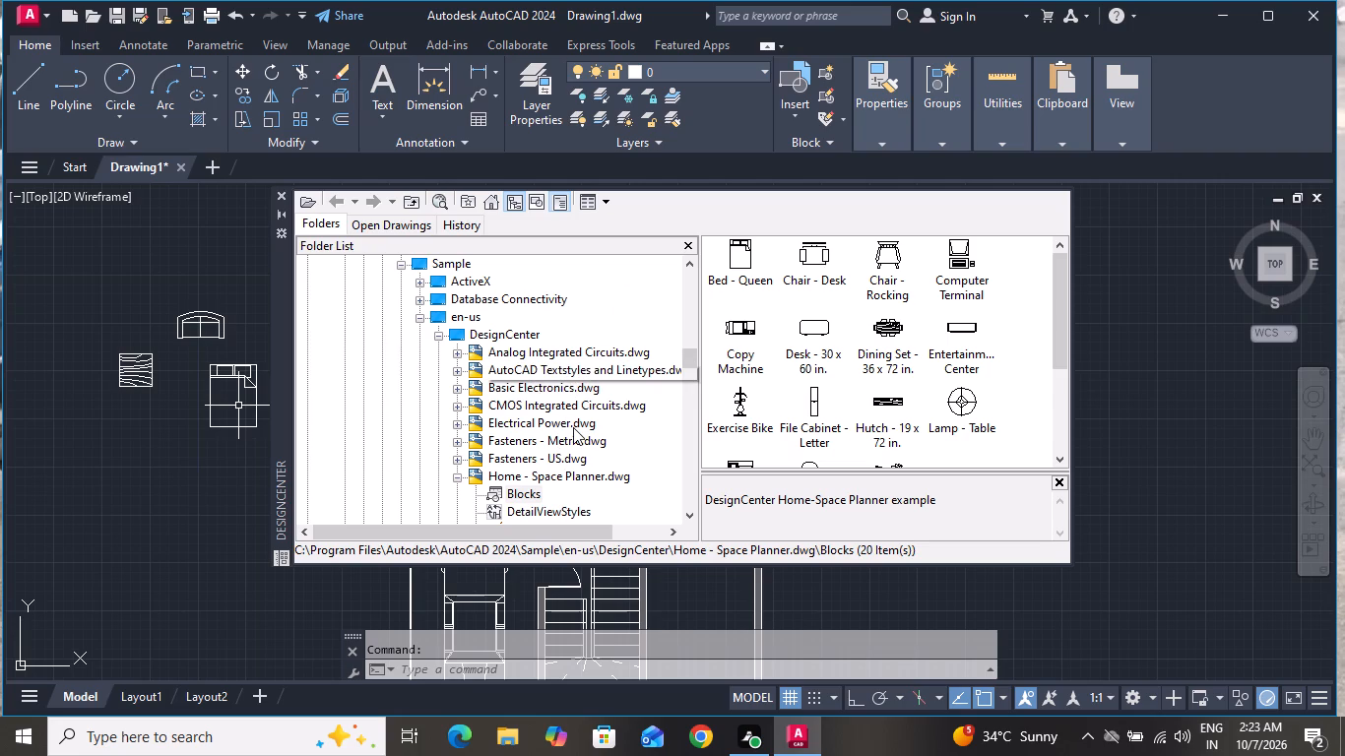
scroll(576, 430, "up", 1)
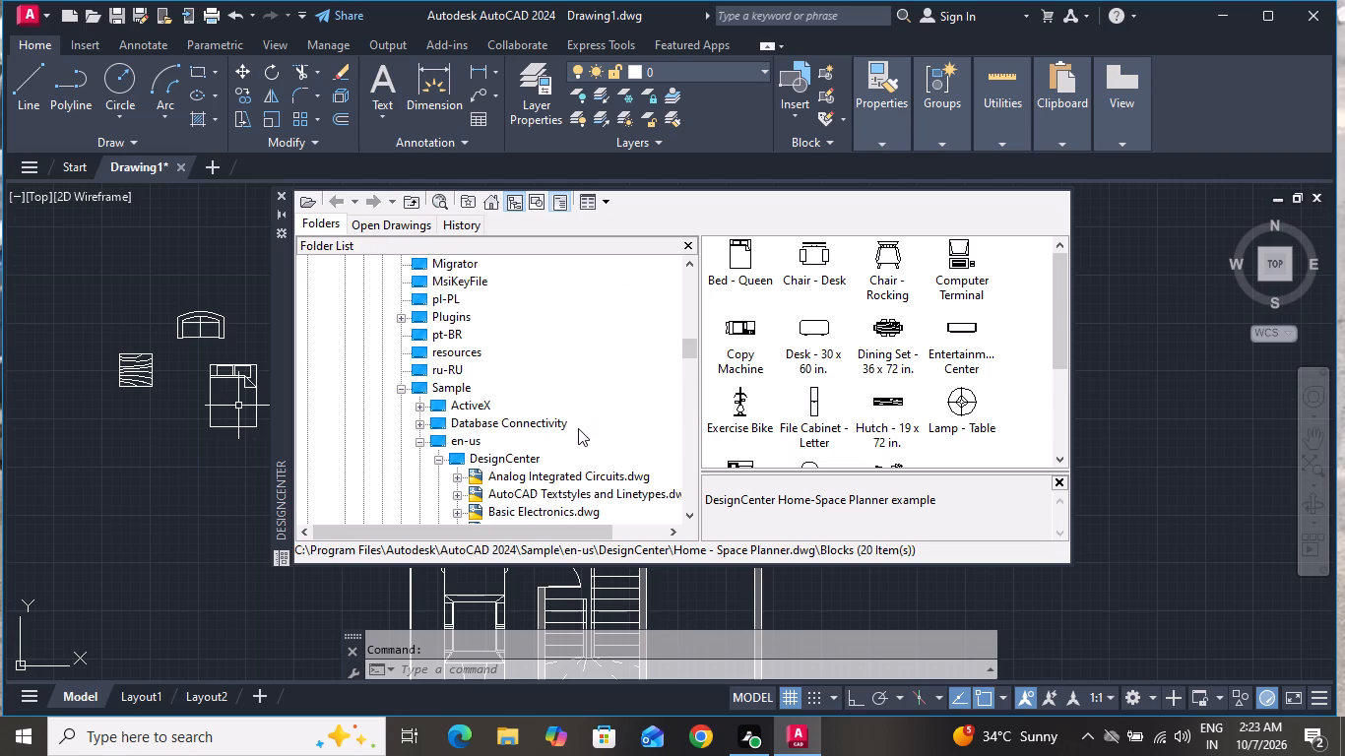
scroll(575, 424, "down", 1)
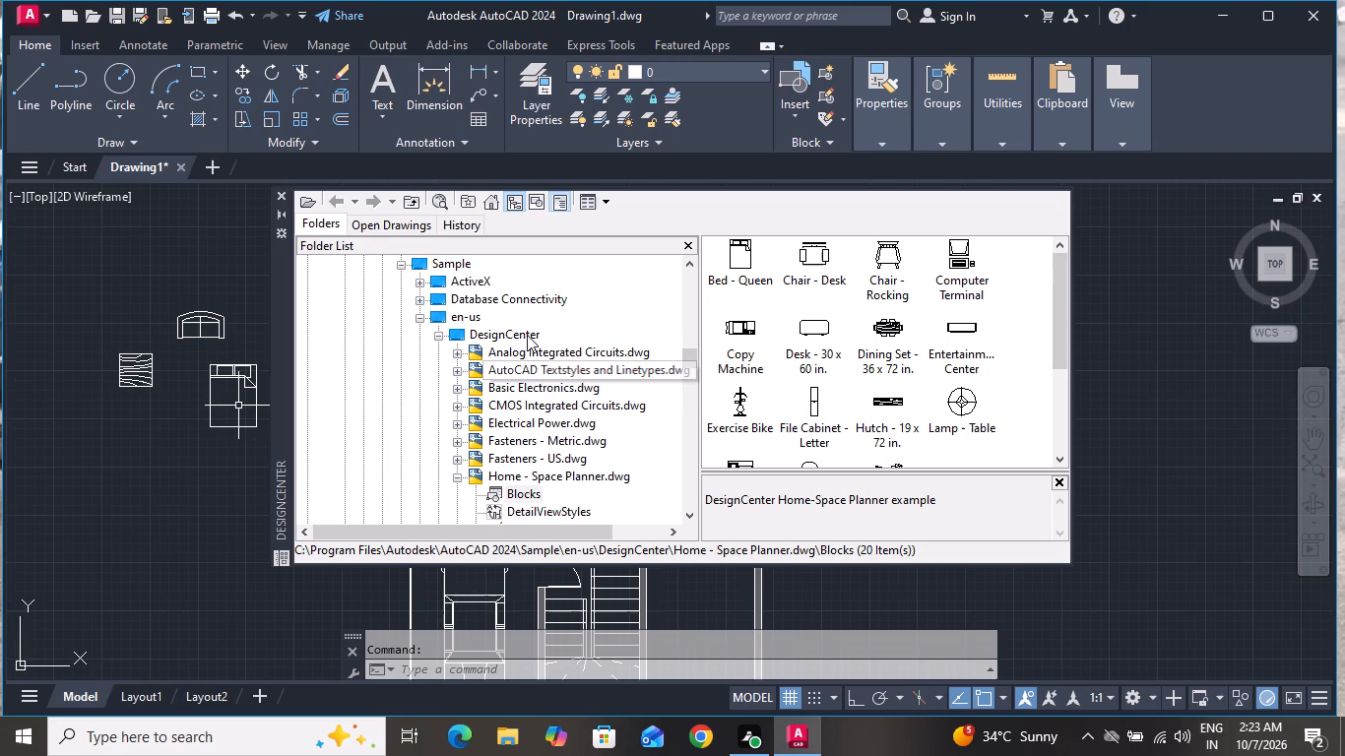
double_click(526, 333)
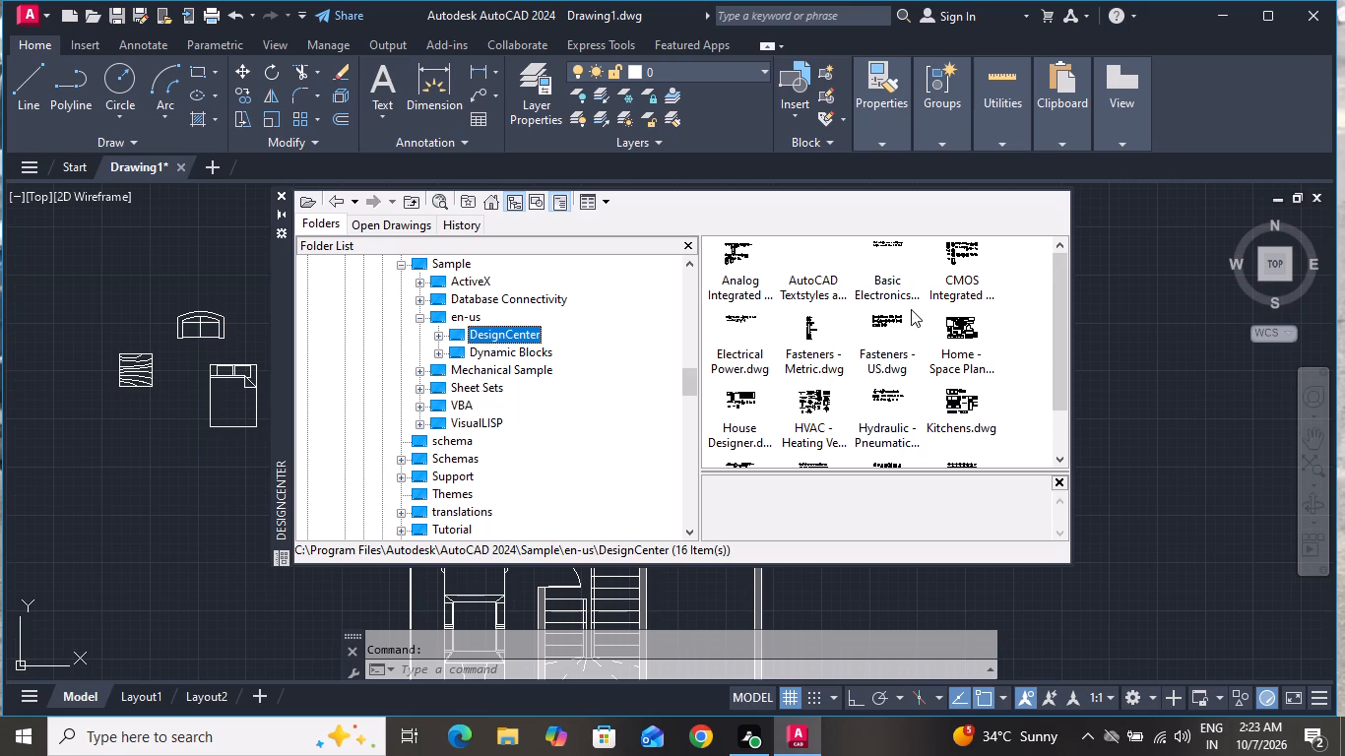
double_click(972, 415)
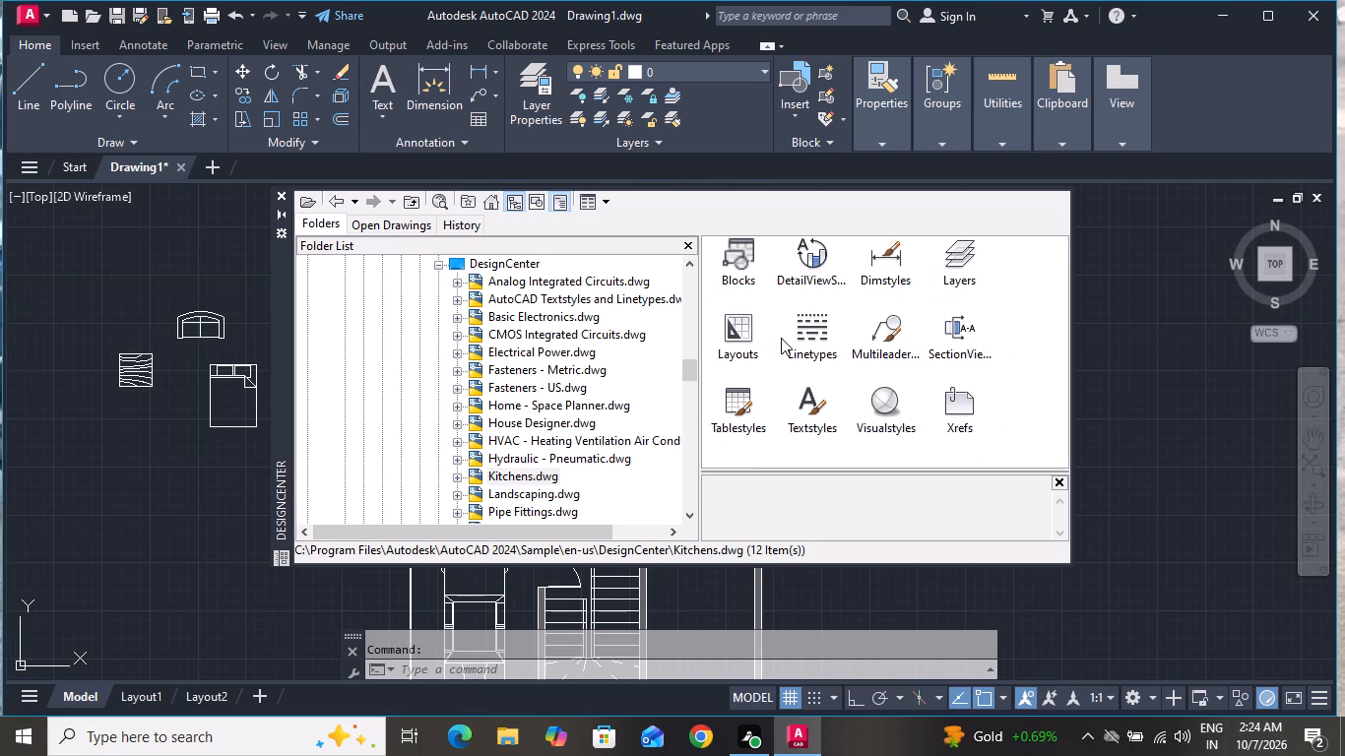
double_click(742, 262)
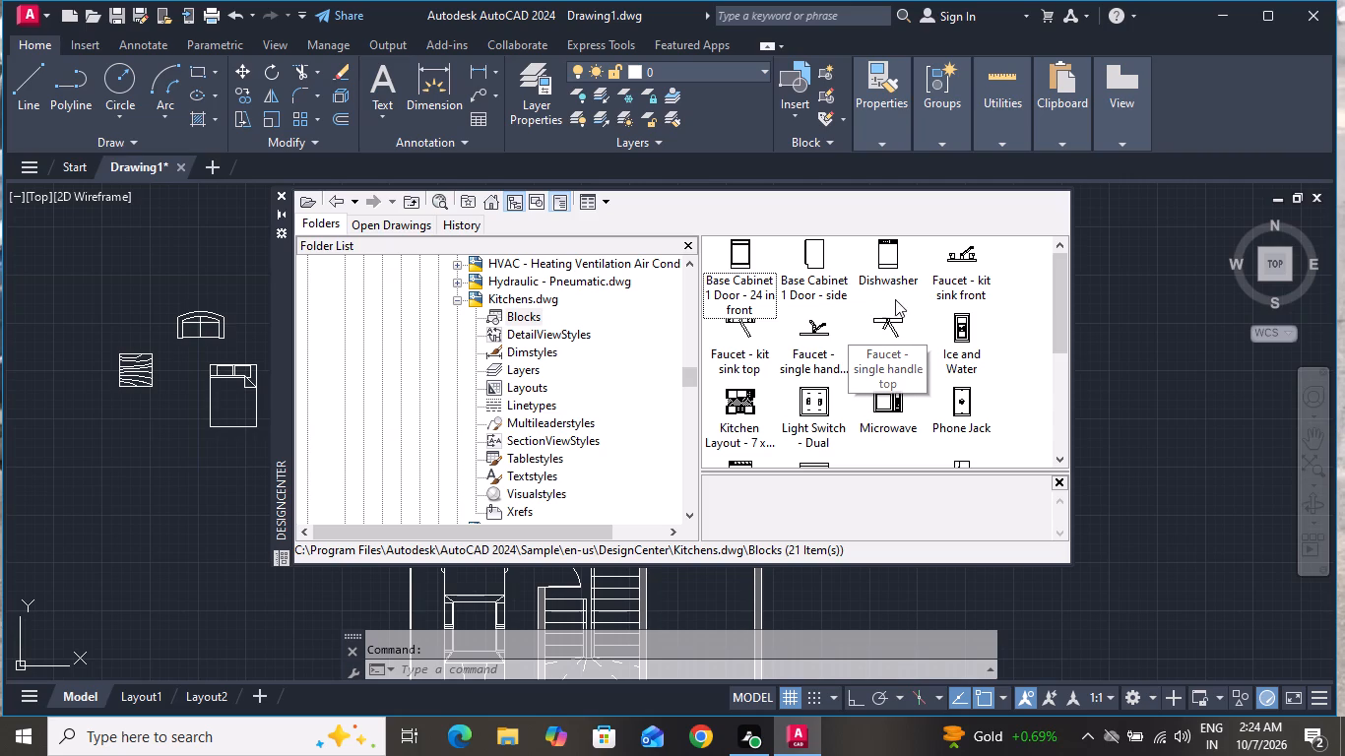
scroll(880, 369, "down", 1)
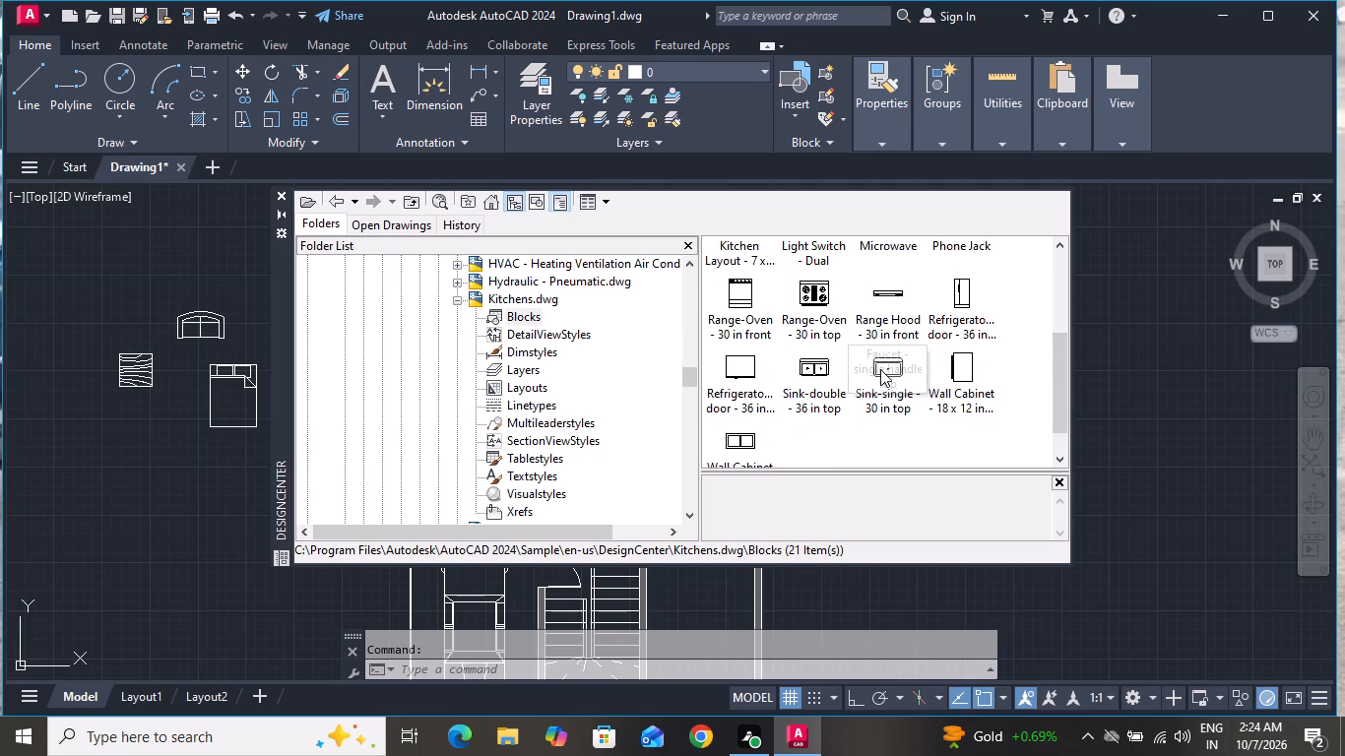
left_click_drag(809, 370, 117, 456)
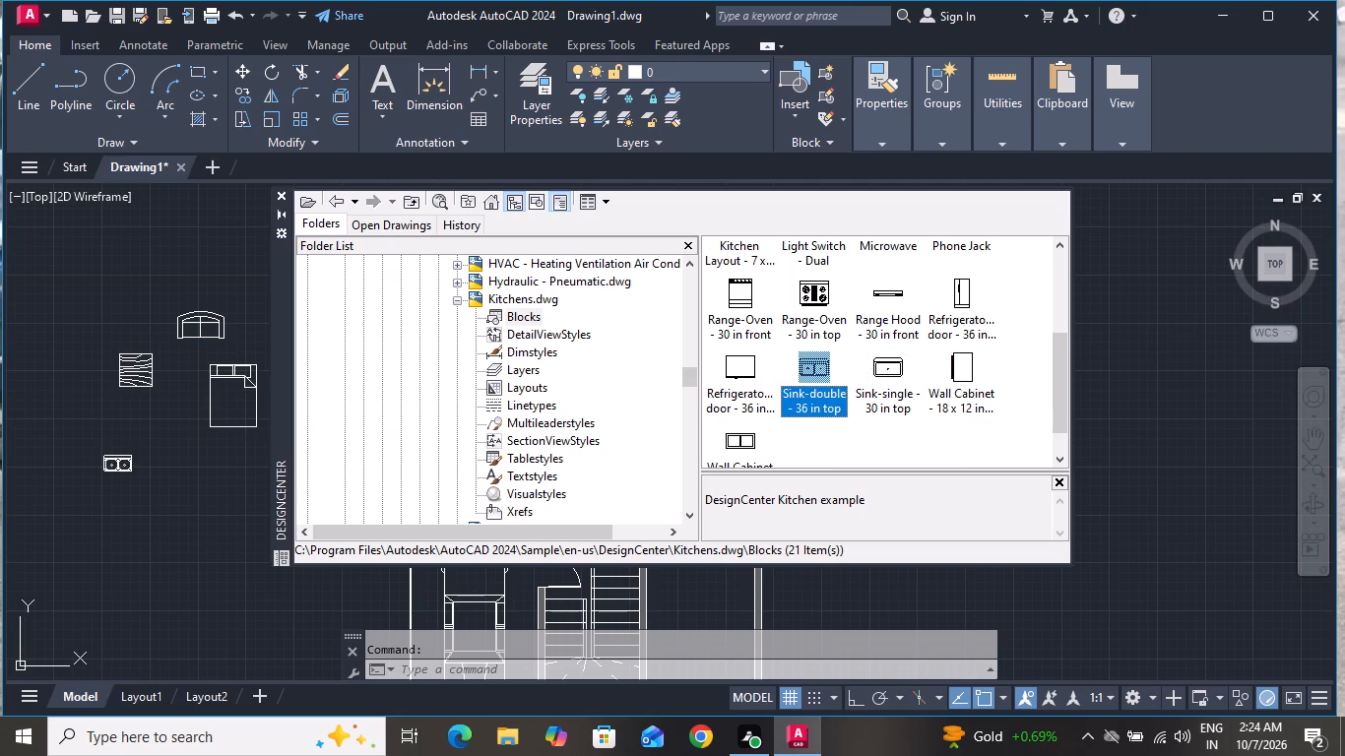
left_click_drag(117, 456, 96, 461)
Insert the Range-Oven - 30 in top block from Kitchens.dwg outside the plan, just above and left of the sofa.
left_click_drag(833, 298, 709, 316)
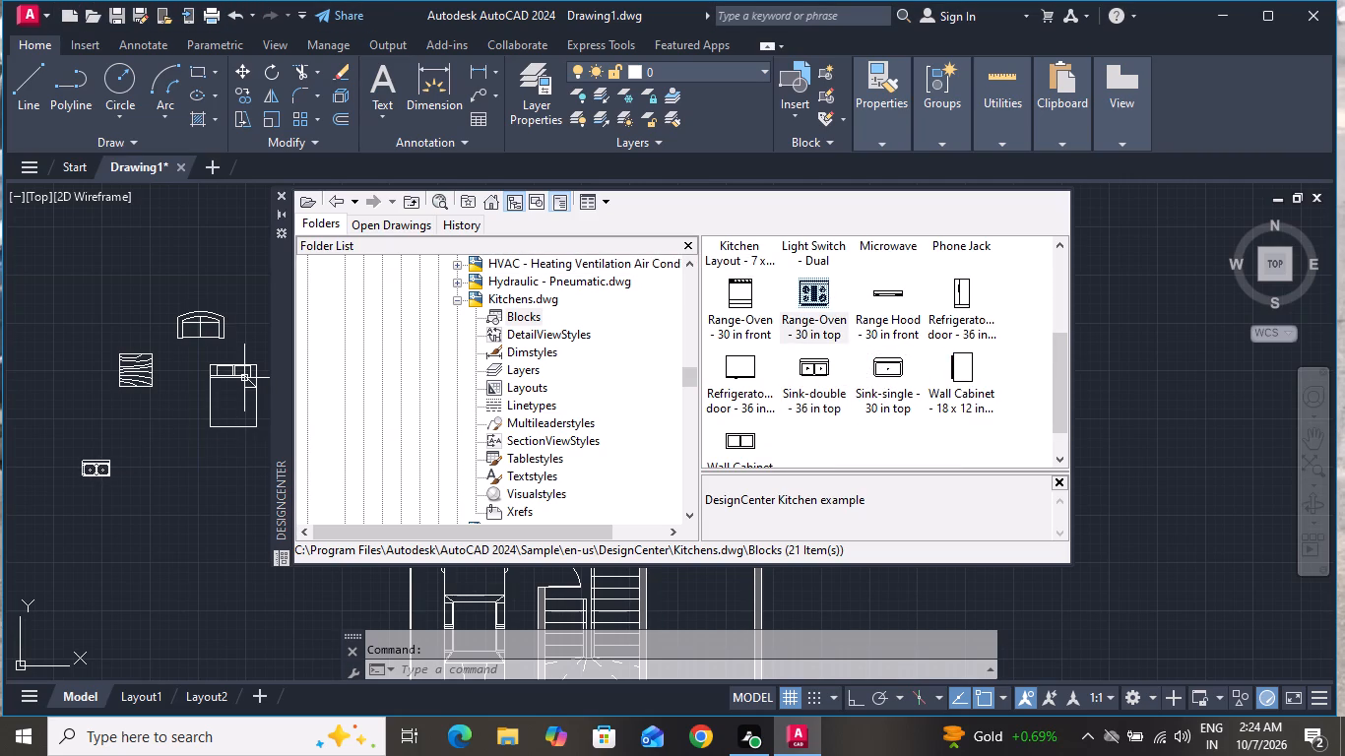
left_click_drag(709, 316, 144, 278)
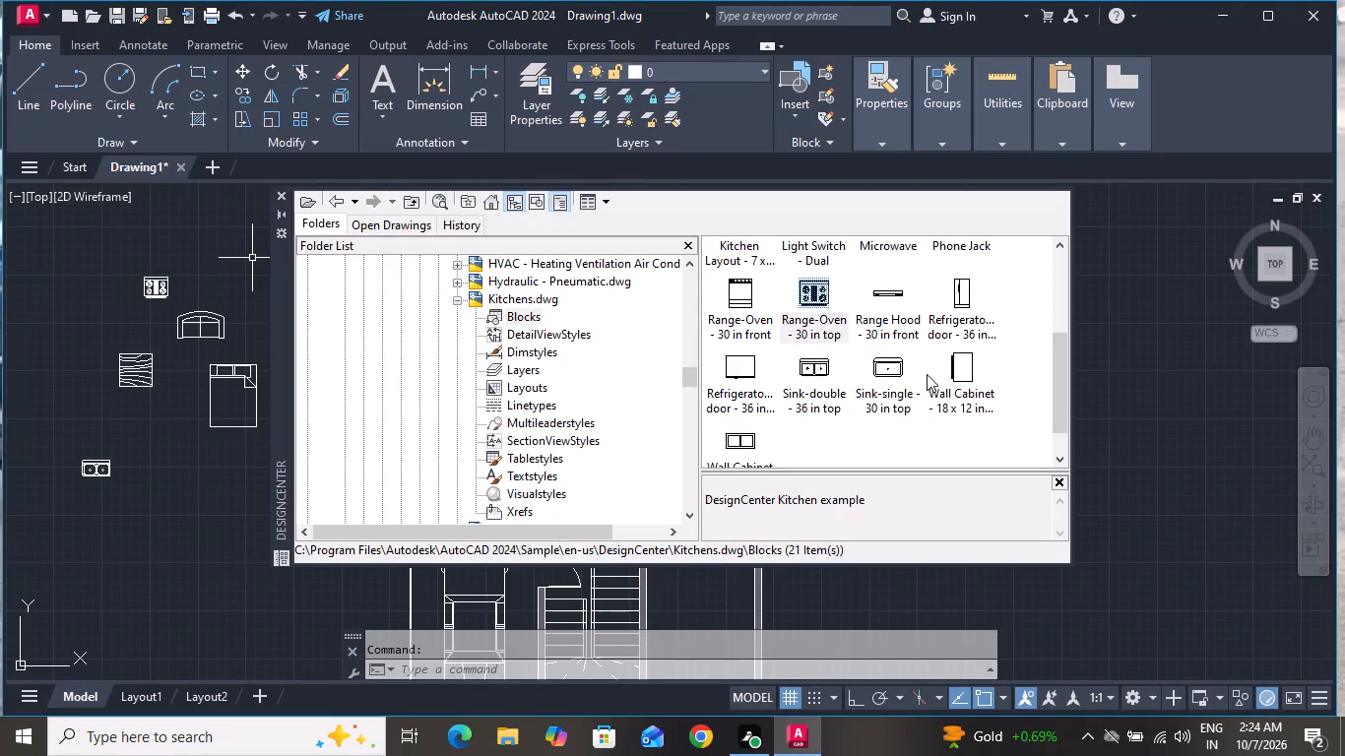
Insert the Sink-single - 30 in top block from Kitchens.dwg between the square table and the double sink.
left_click_drag(894, 367, 150, 416)
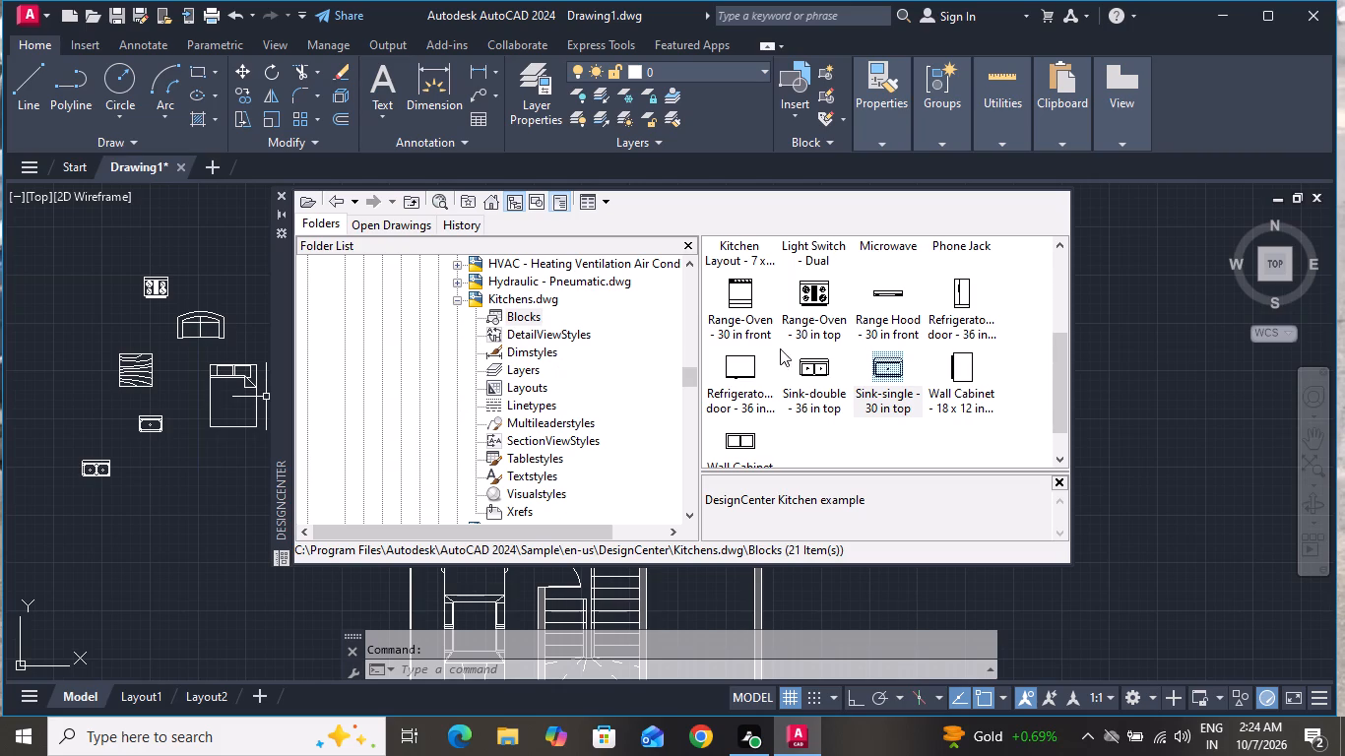
Look through the Kitchens.dwg and Pipe Fittings.dwg blocks for further fixtures, and close DesignCenter.
scroll(796, 348, "down", 1)
scroll(797, 348, "up", 1)
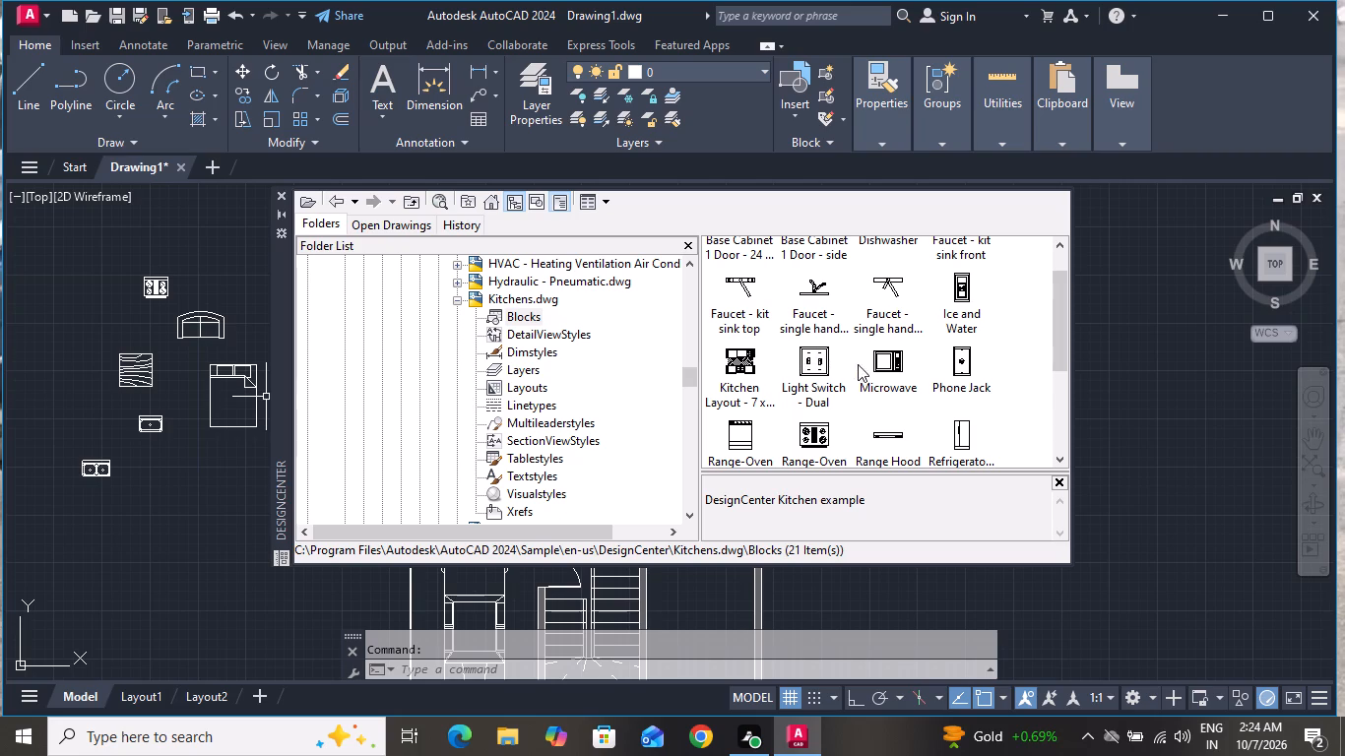
scroll(862, 368, "up", 3)
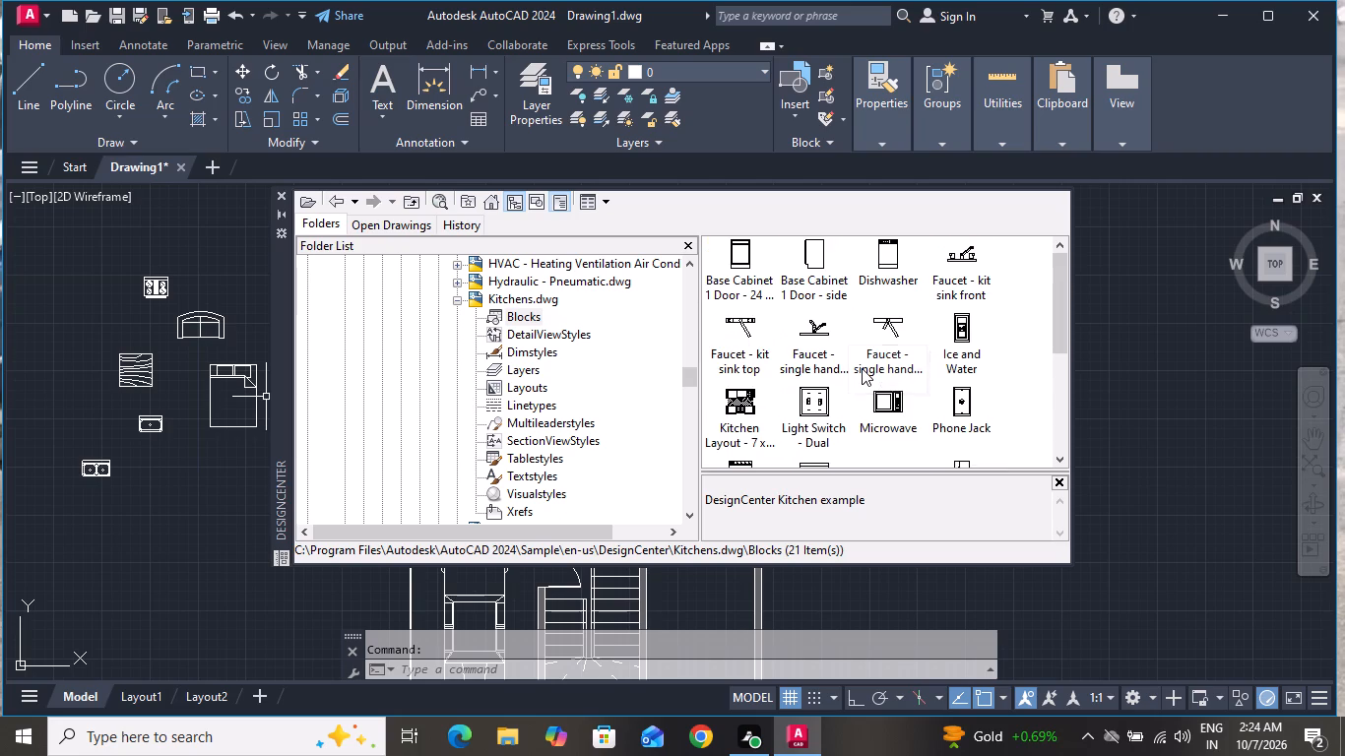
scroll(862, 368, "up", 4)
scroll(862, 368, "down", 2)
scroll(862, 368, "up", 1)
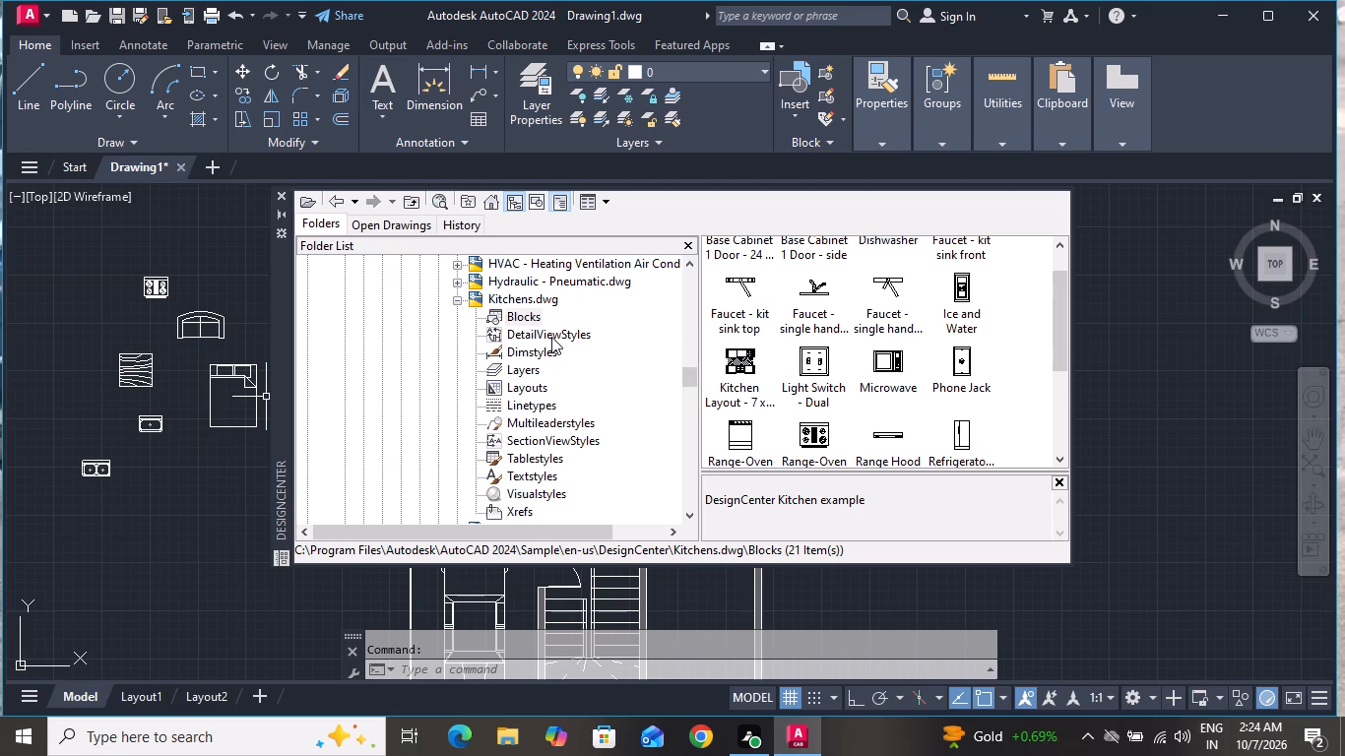
scroll(551, 337, "up", 2)
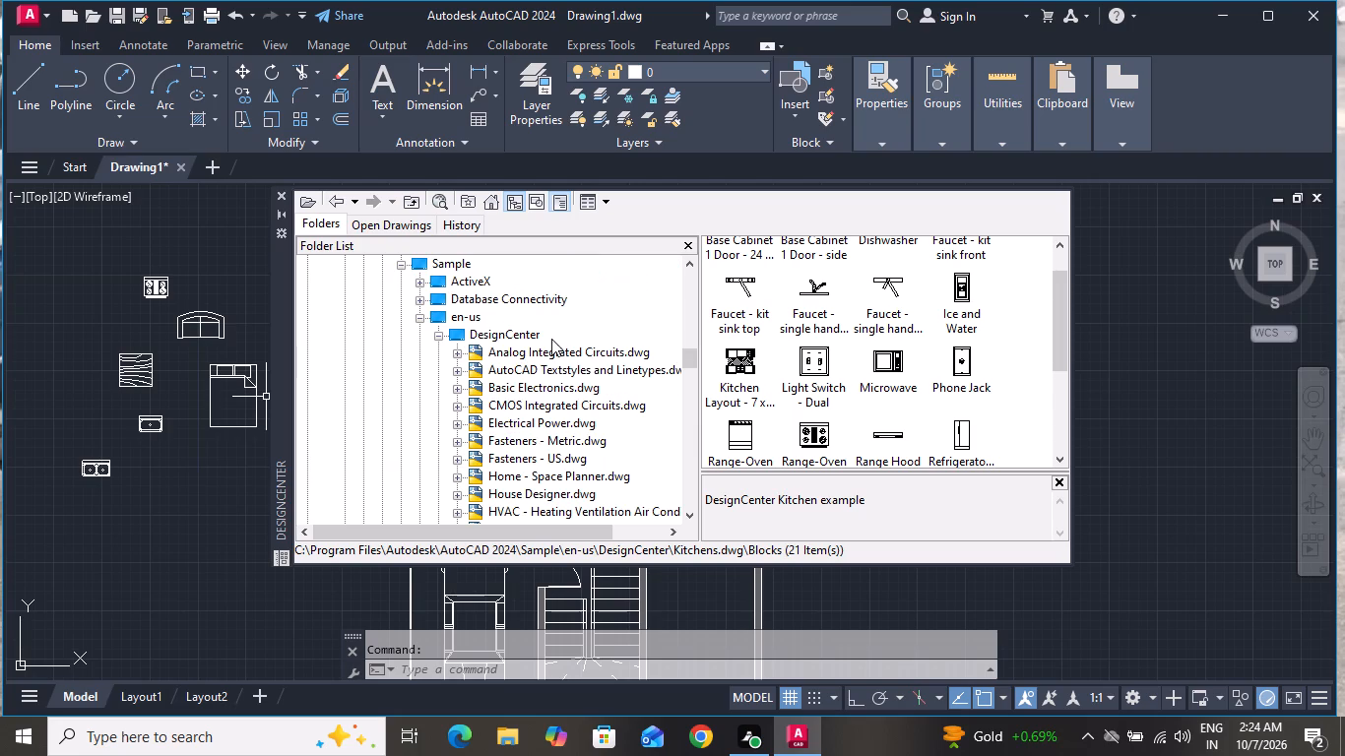
double_click(526, 334)
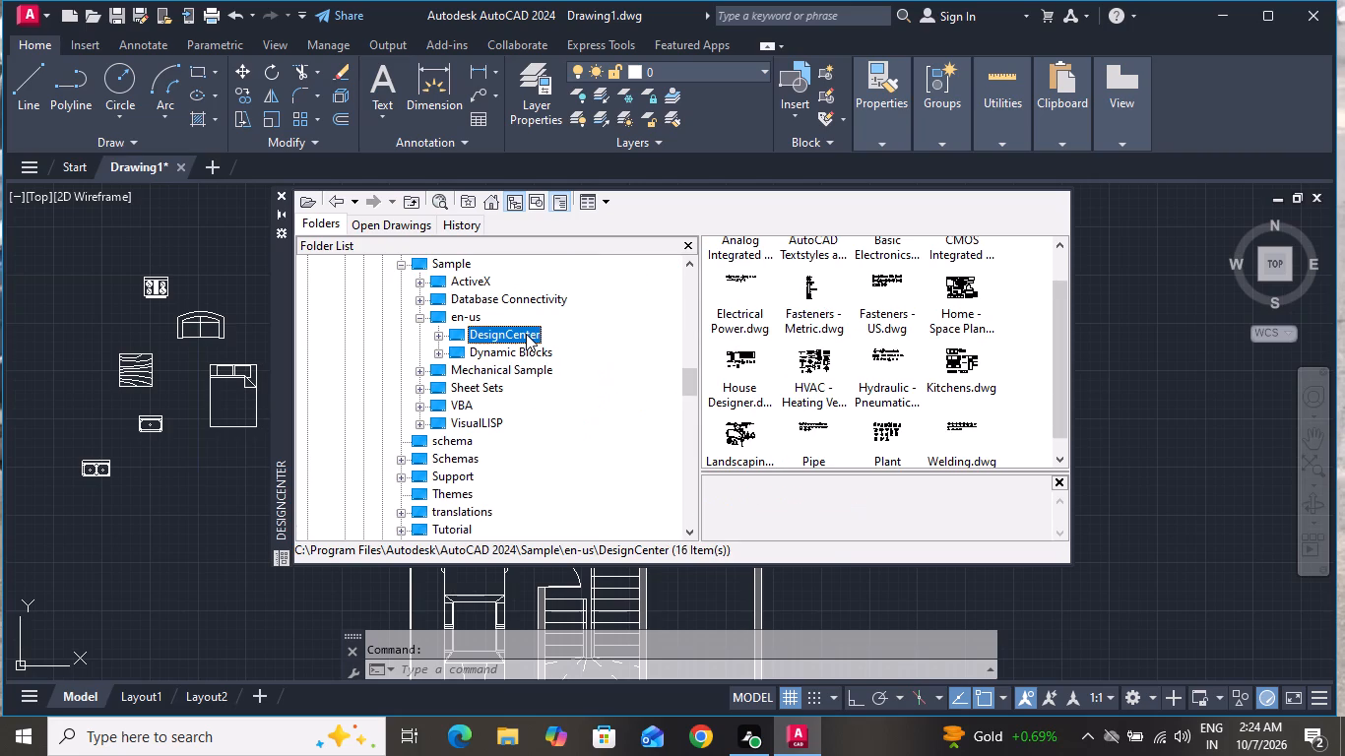
scroll(765, 326, "down", 1)
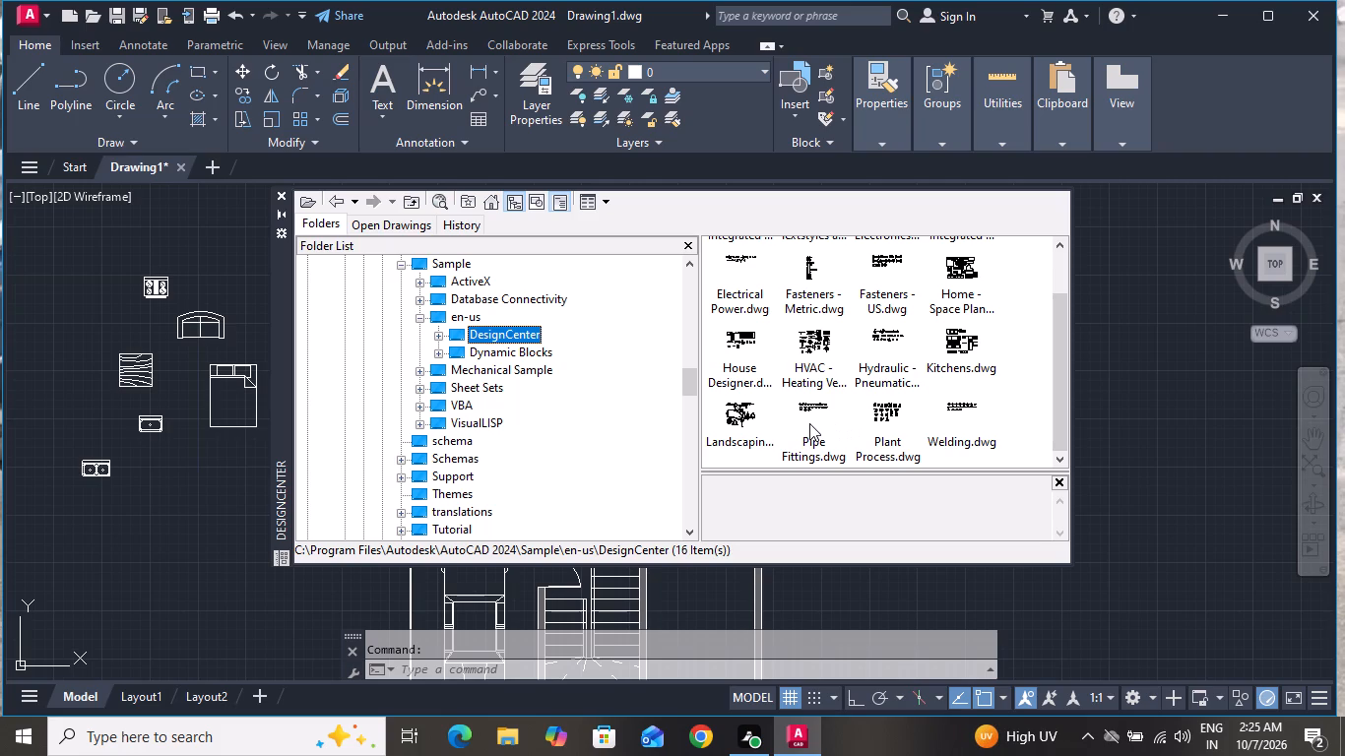
scroll(819, 415, "up", 1)
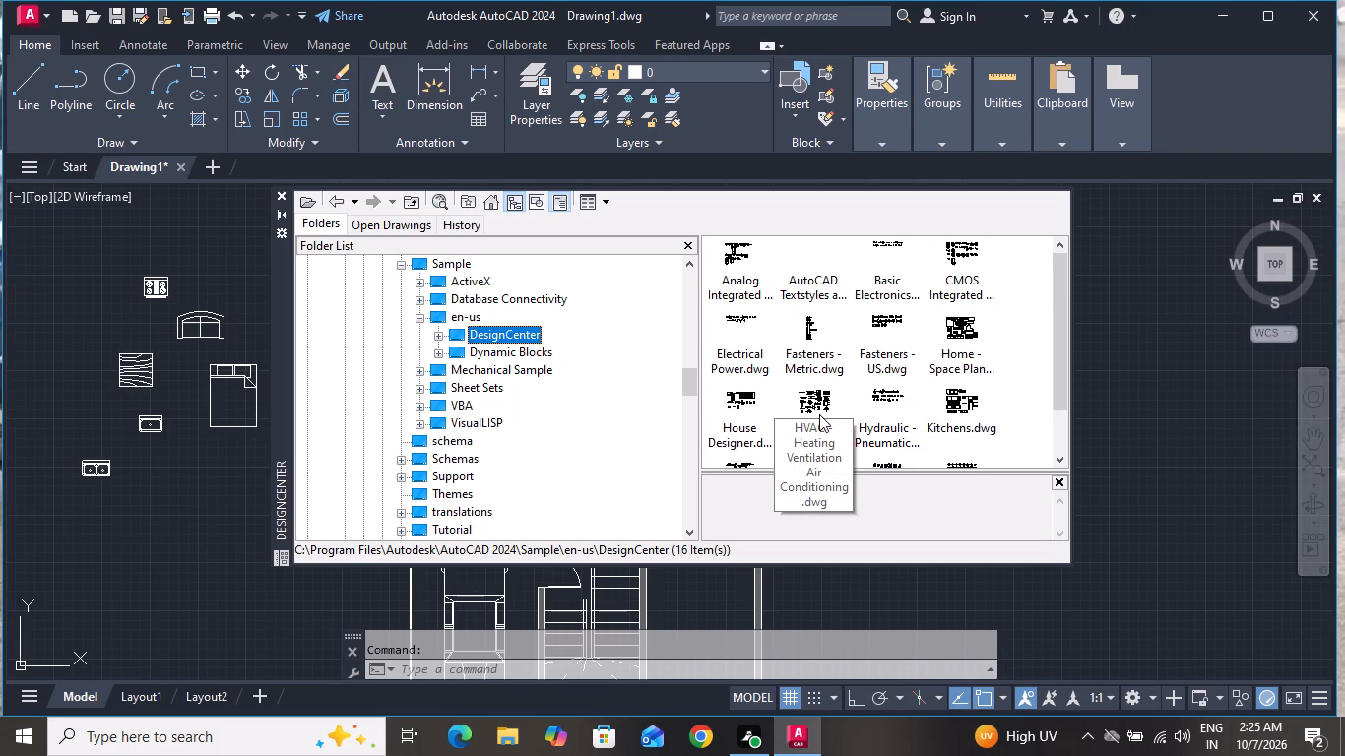
scroll(819, 411, "down", 1)
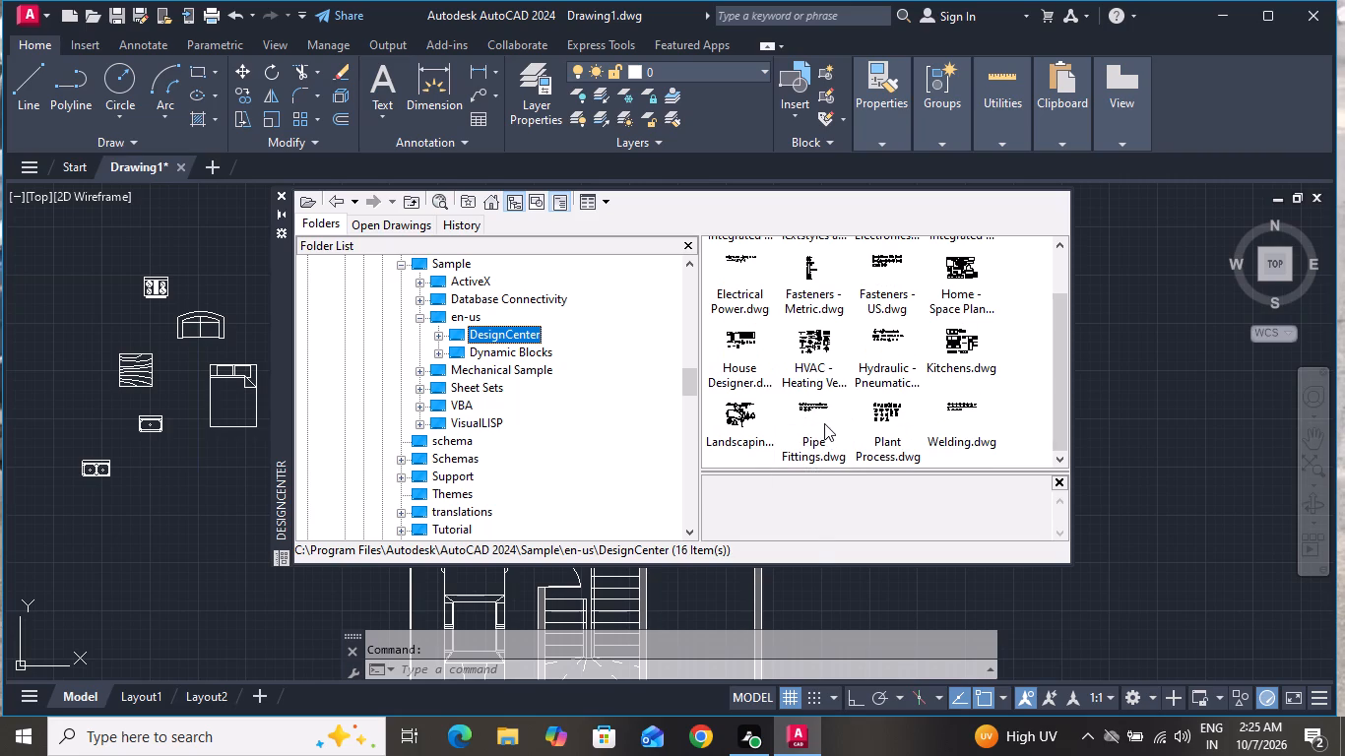
double_click(824, 423)
double_click(735, 244)
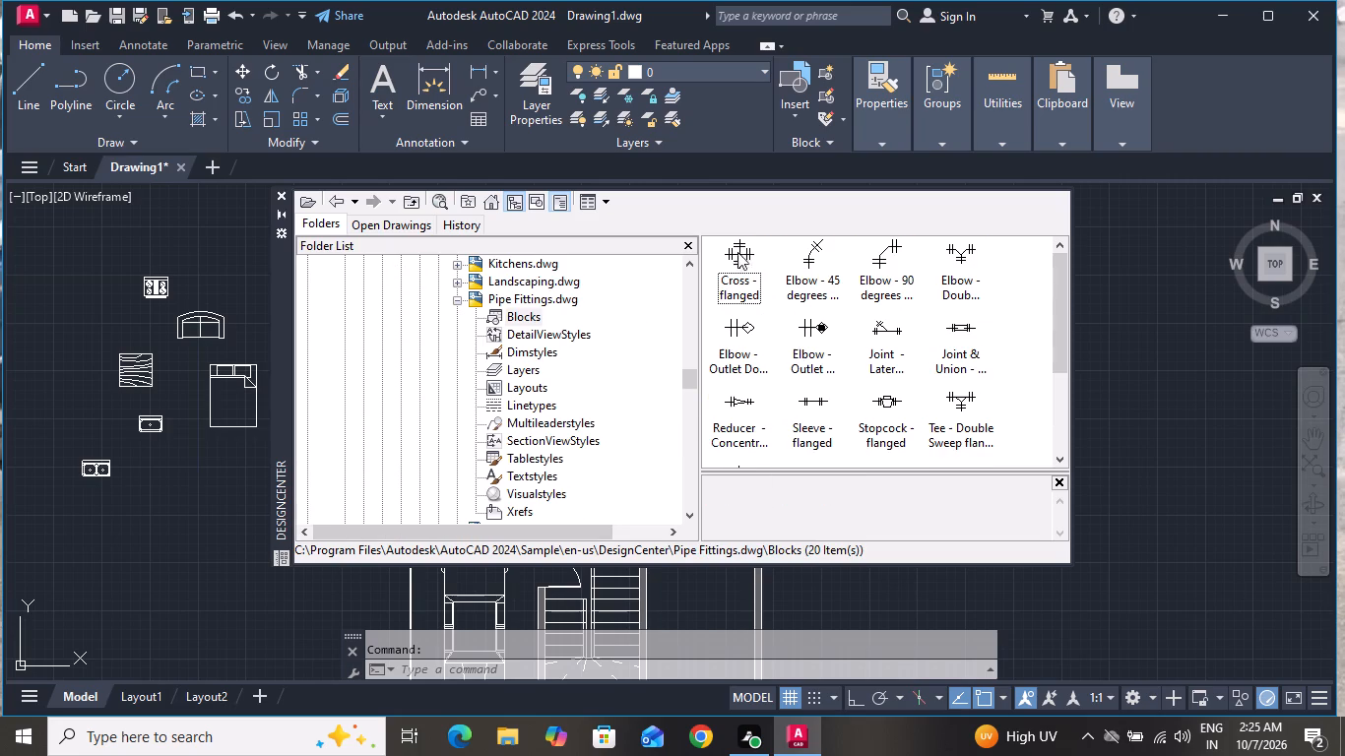
scroll(810, 329, "up", 1)
scroll(810, 329, "down", 1)
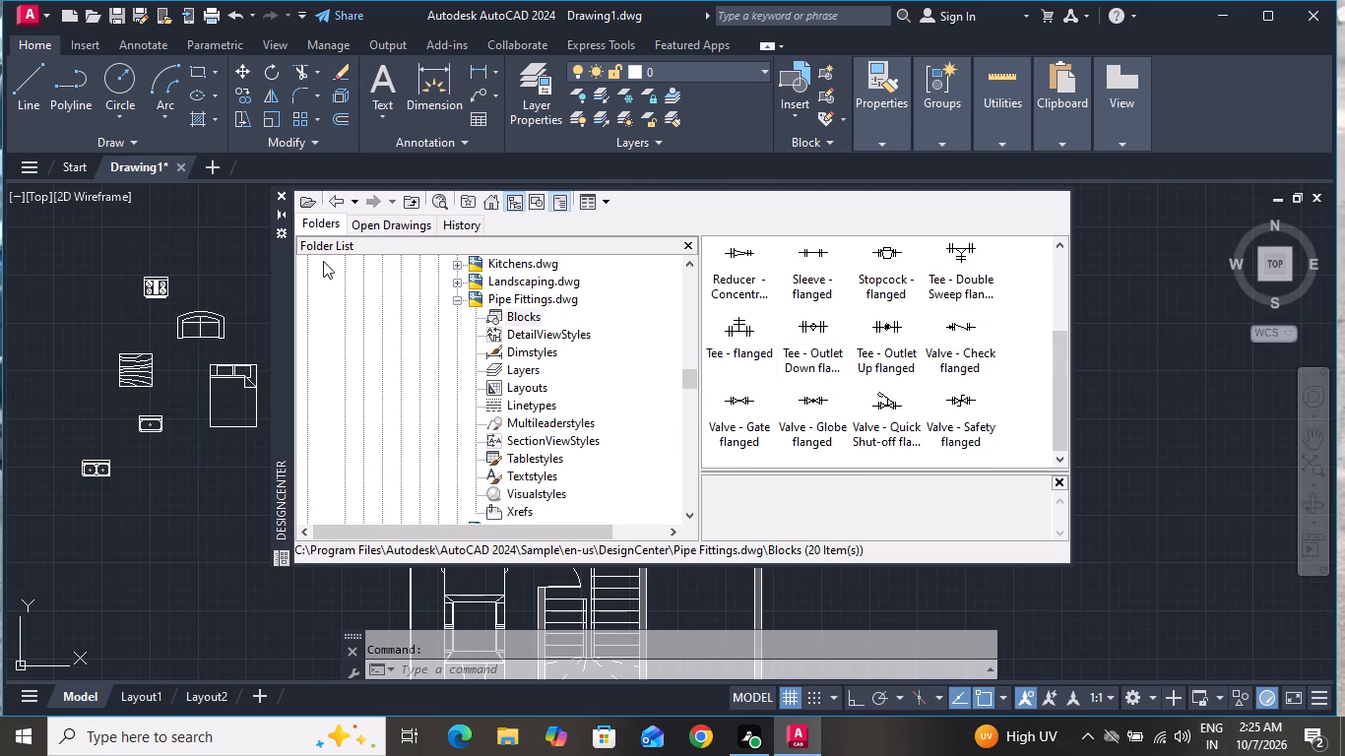
left_click(283, 198)
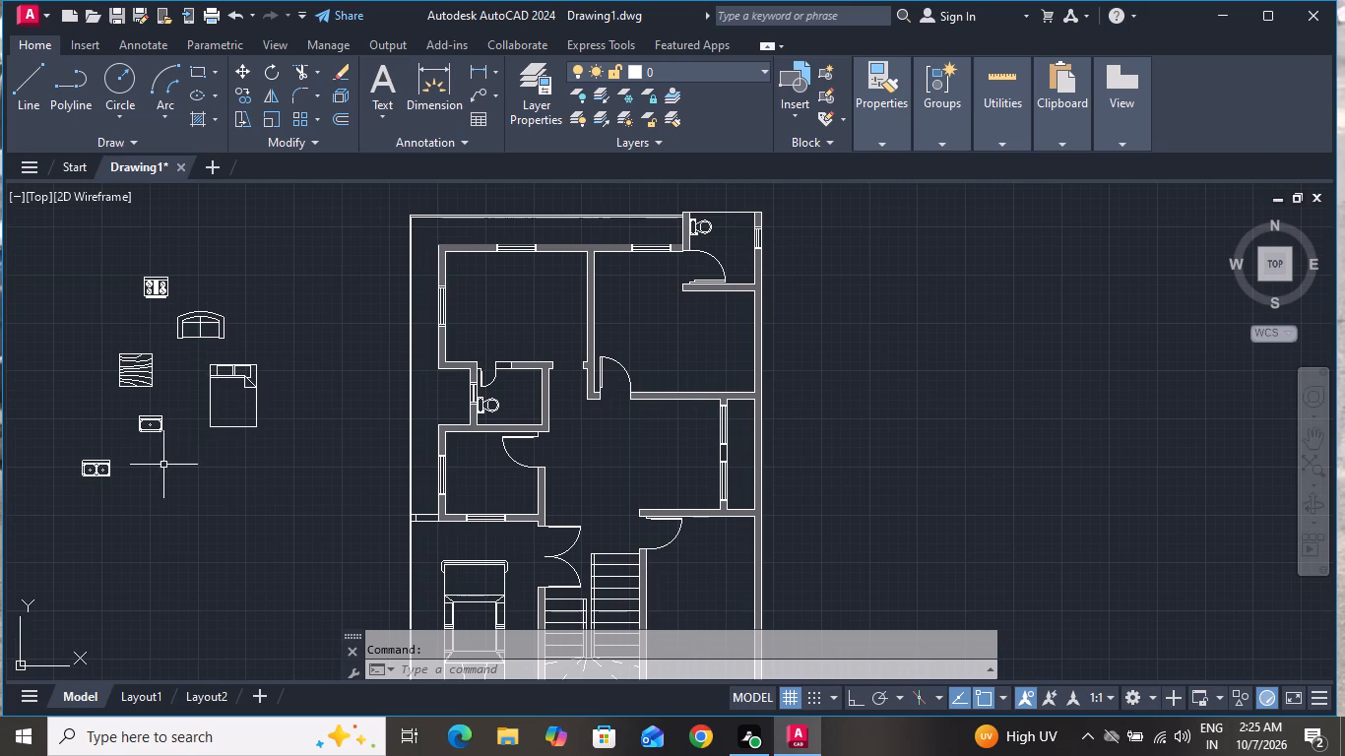
Rotate the single sink beside the square table 180° about its upper corner, with Ortho on.
scroll(156, 429, "up", 2)
left_click_drag(181, 373, 176, 384)
left_click(133, 477)
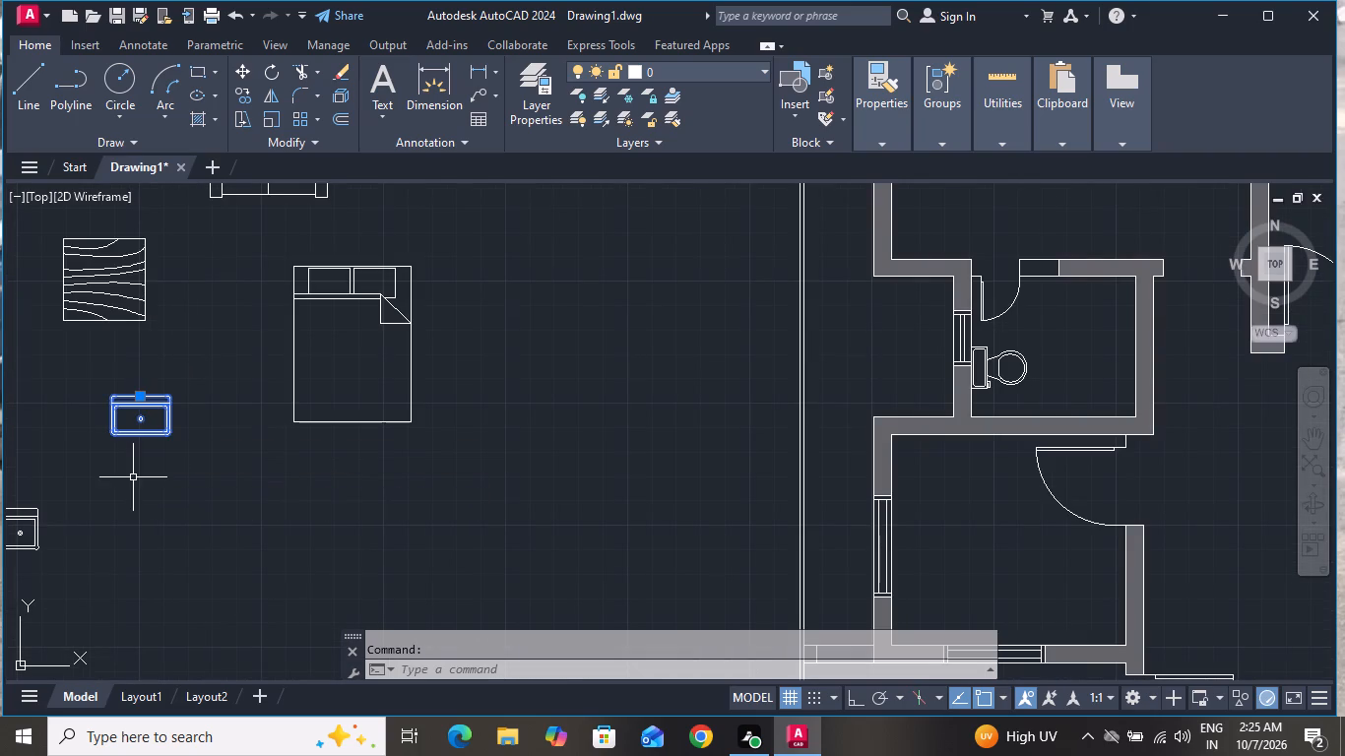
left_click(268, 69)
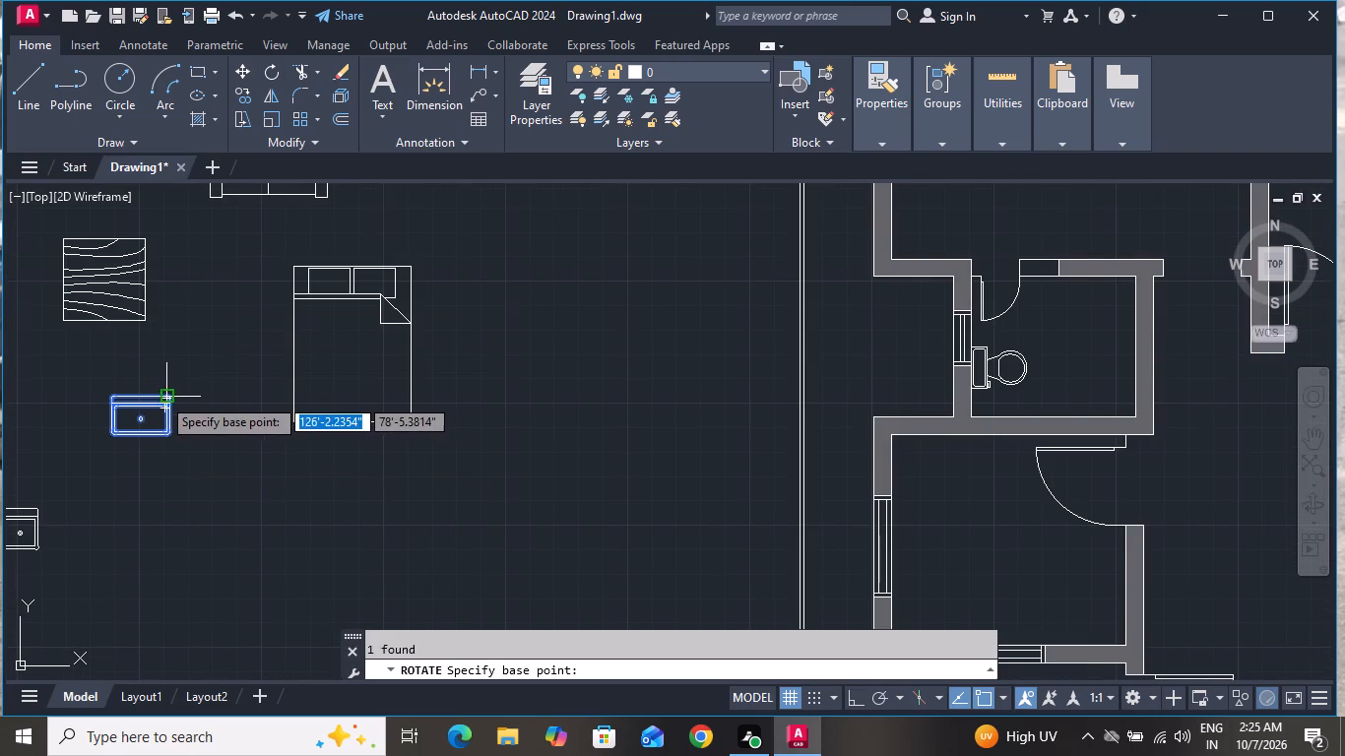
left_click(166, 398)
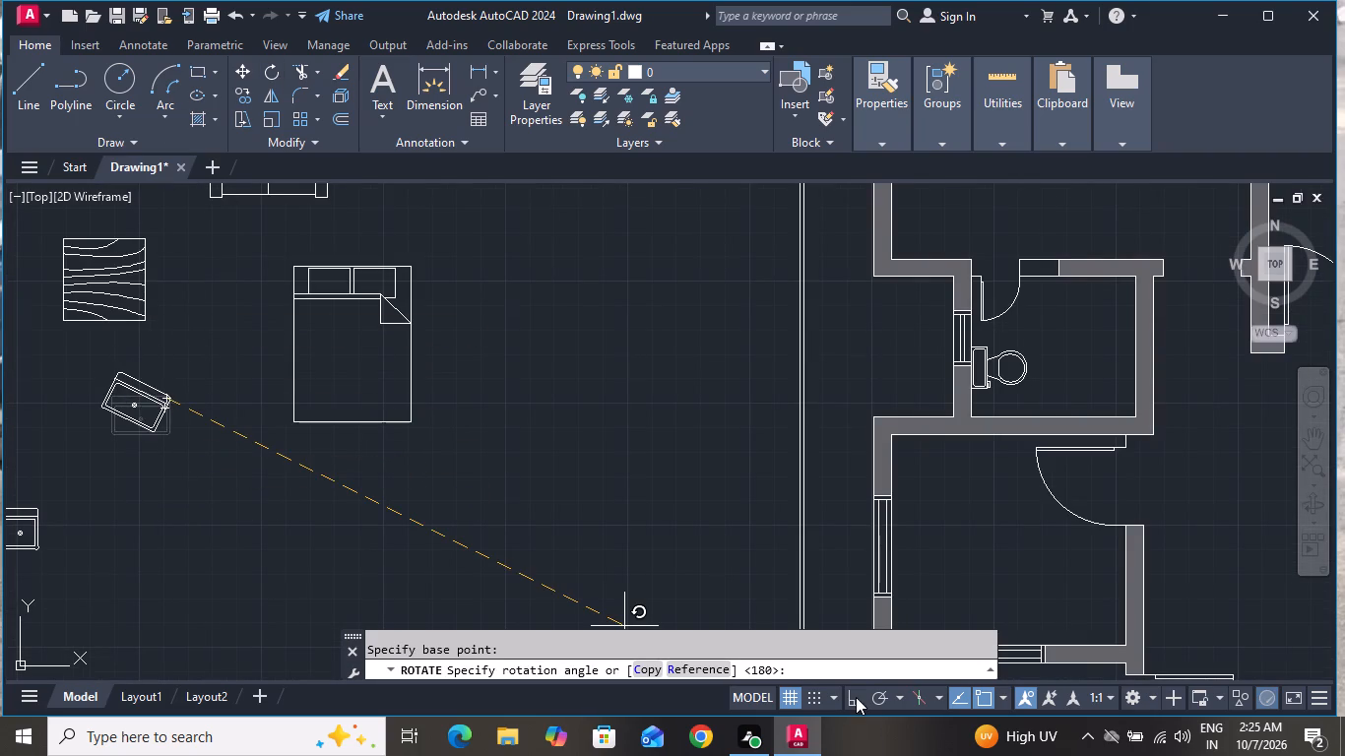
left_click(856, 697)
scroll(571, 490, "down", 3)
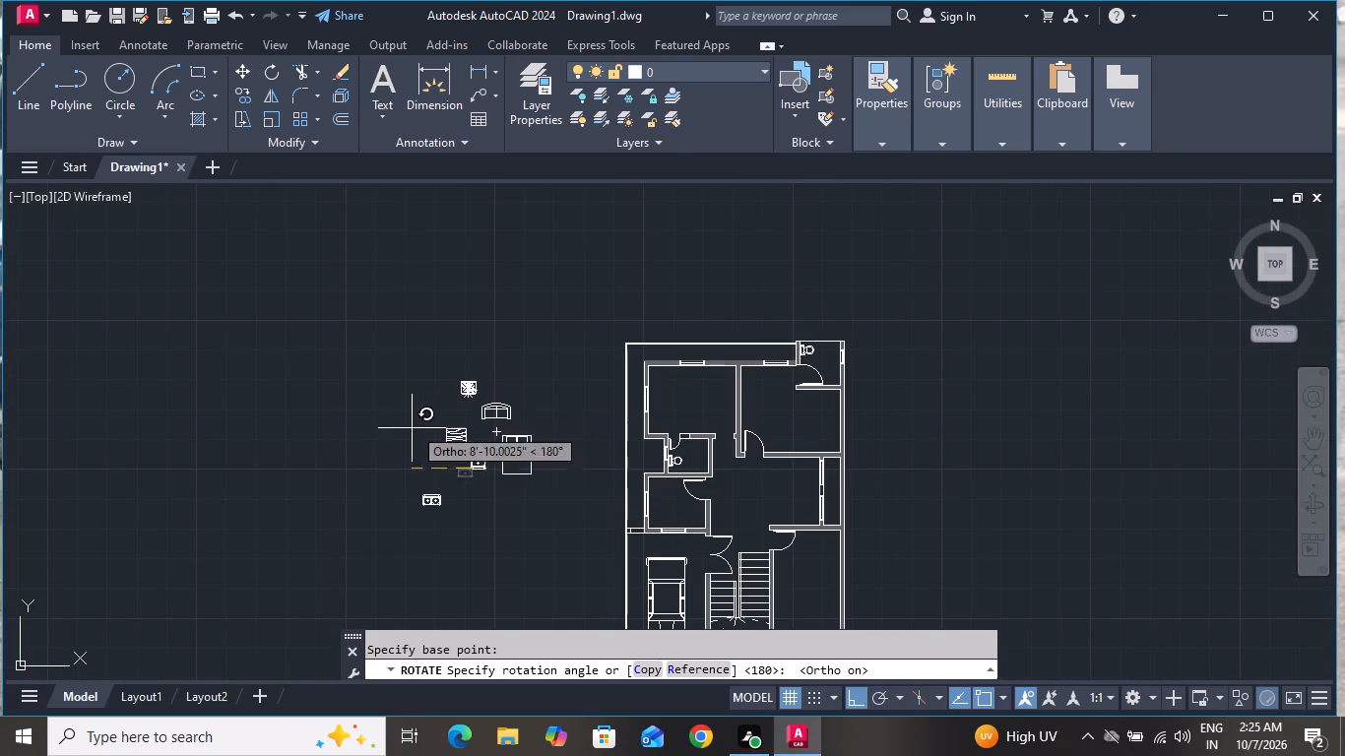
left_click(396, 461)
Move the single sink into the upper-right toilet, with its back against the lower wall between the door and the right wall.
scroll(487, 475, "up", 3)
left_click_drag(494, 406, 484, 414)
left_click(395, 495)
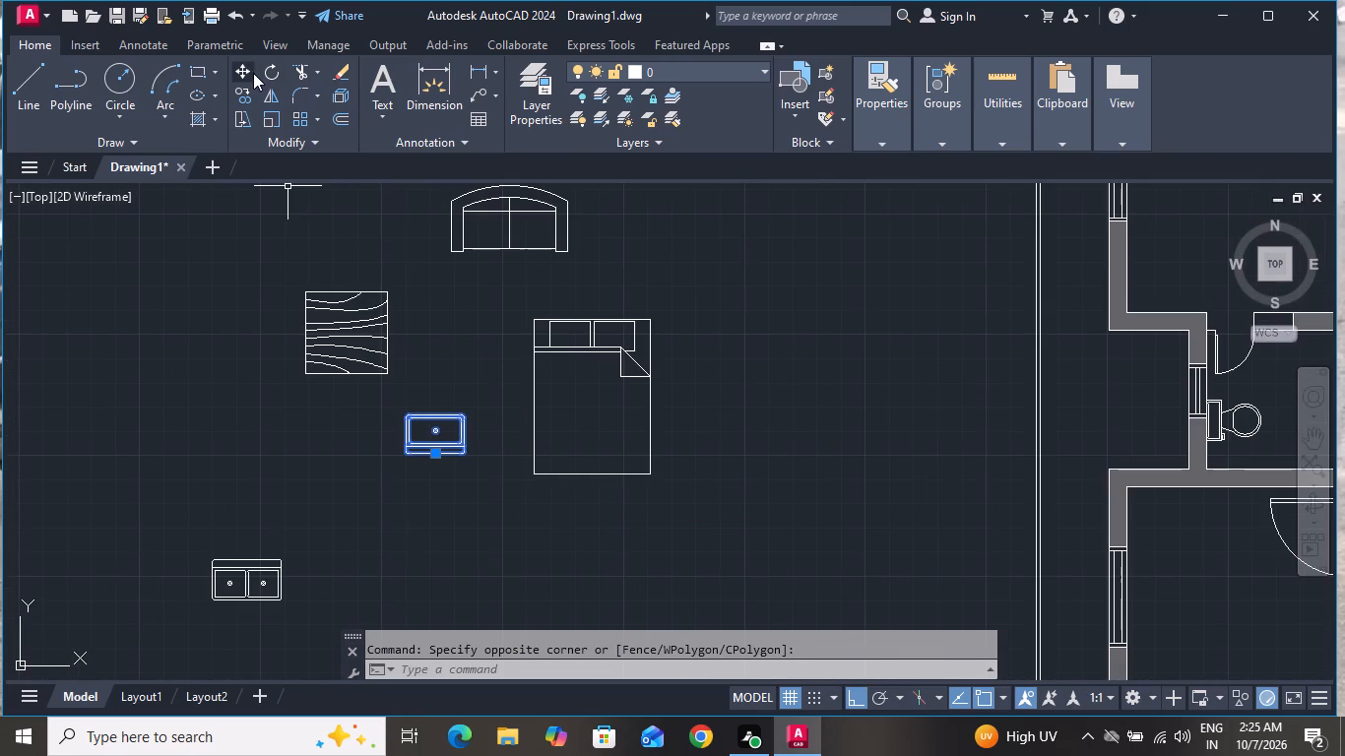
left_click(253, 73)
left_click(456, 455)
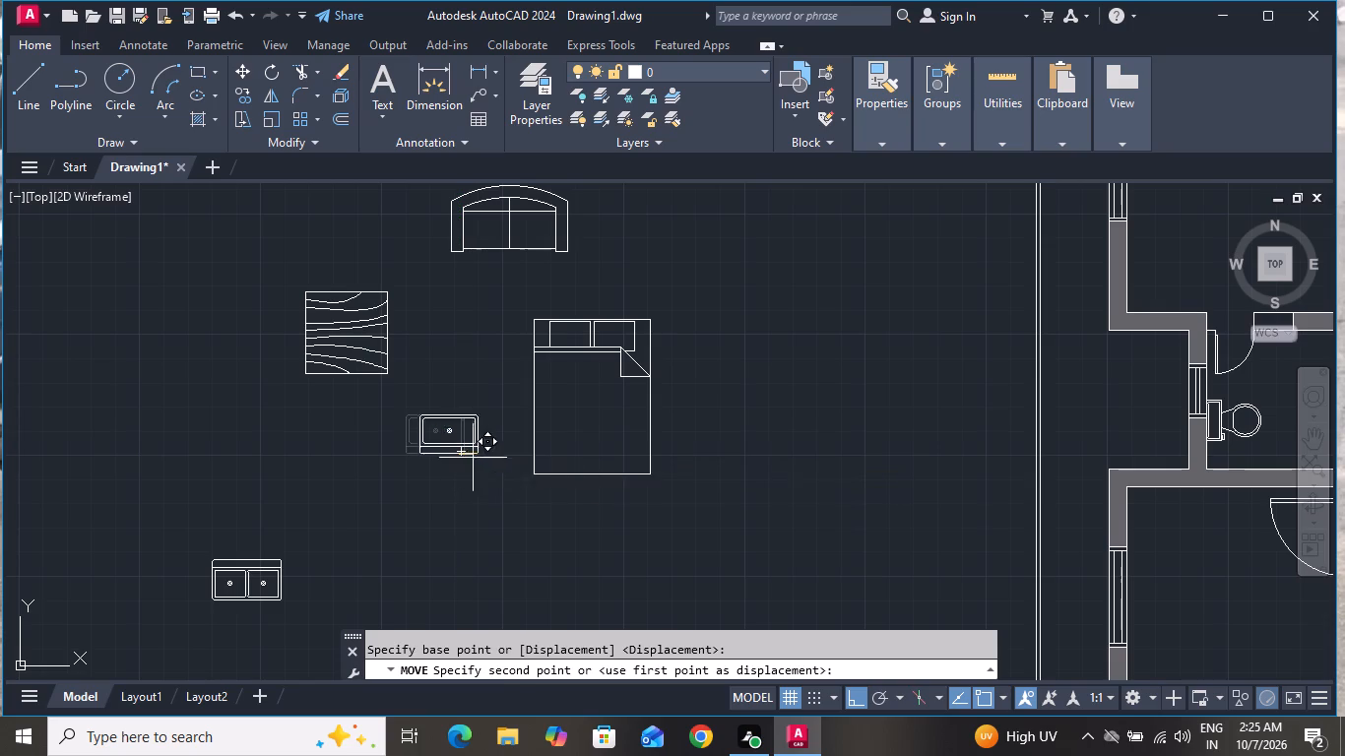
left_click(854, 685)
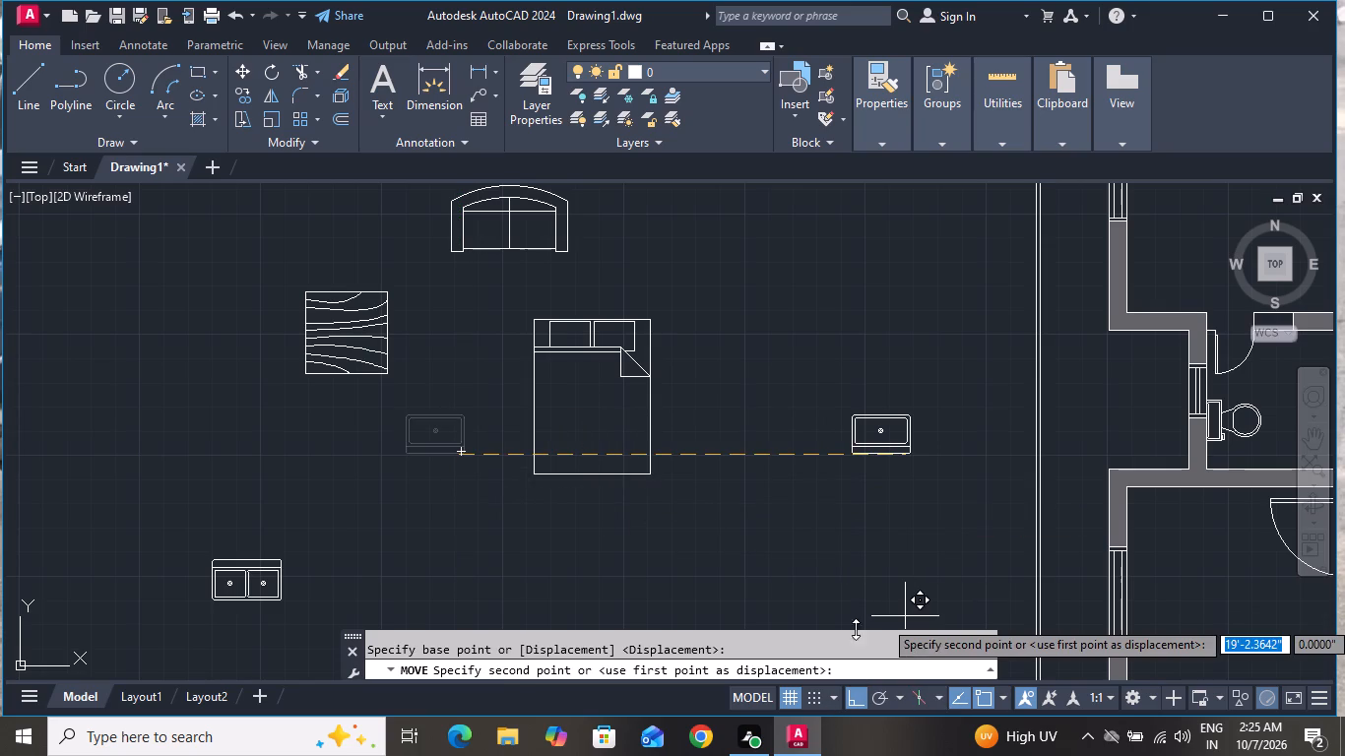
left_click(848, 698)
scroll(697, 437, "down", 2)
scroll(676, 432, "up", 1)
scroll(636, 427, "down", 1)
scroll(636, 427, "up", 1)
scroll(627, 430, "down", 2)
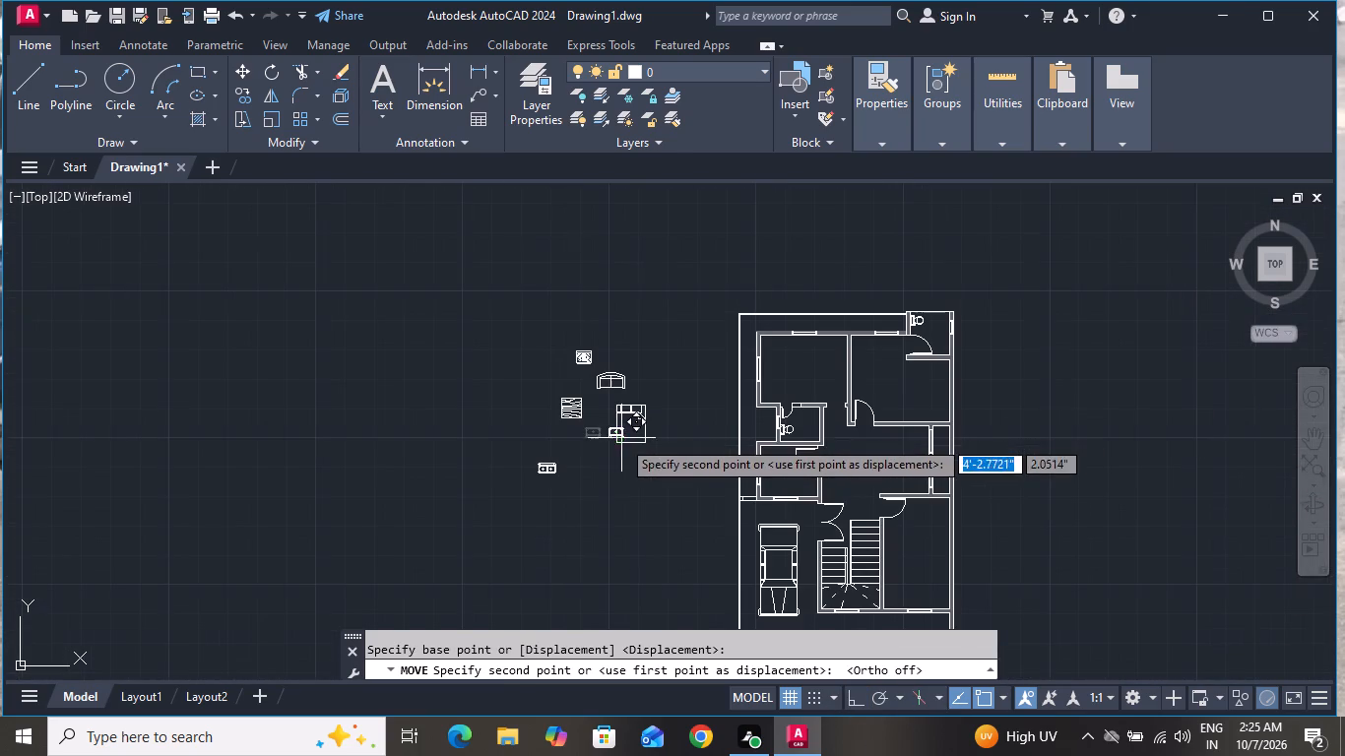
scroll(1055, 365, "up", 2)
scroll(1051, 364, "down", 1)
scroll(893, 339, "up", 3)
scroll(855, 342, "down", 1)
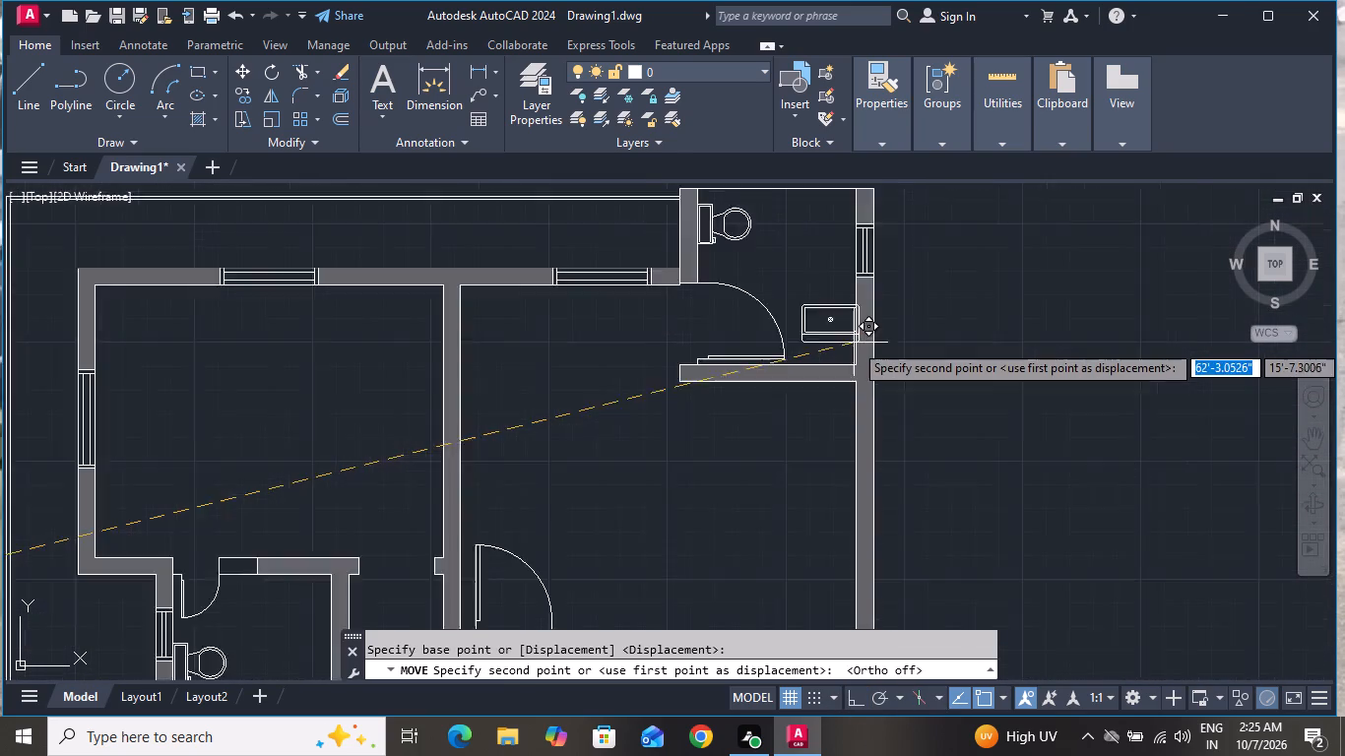
scroll(853, 343, "up", 1)
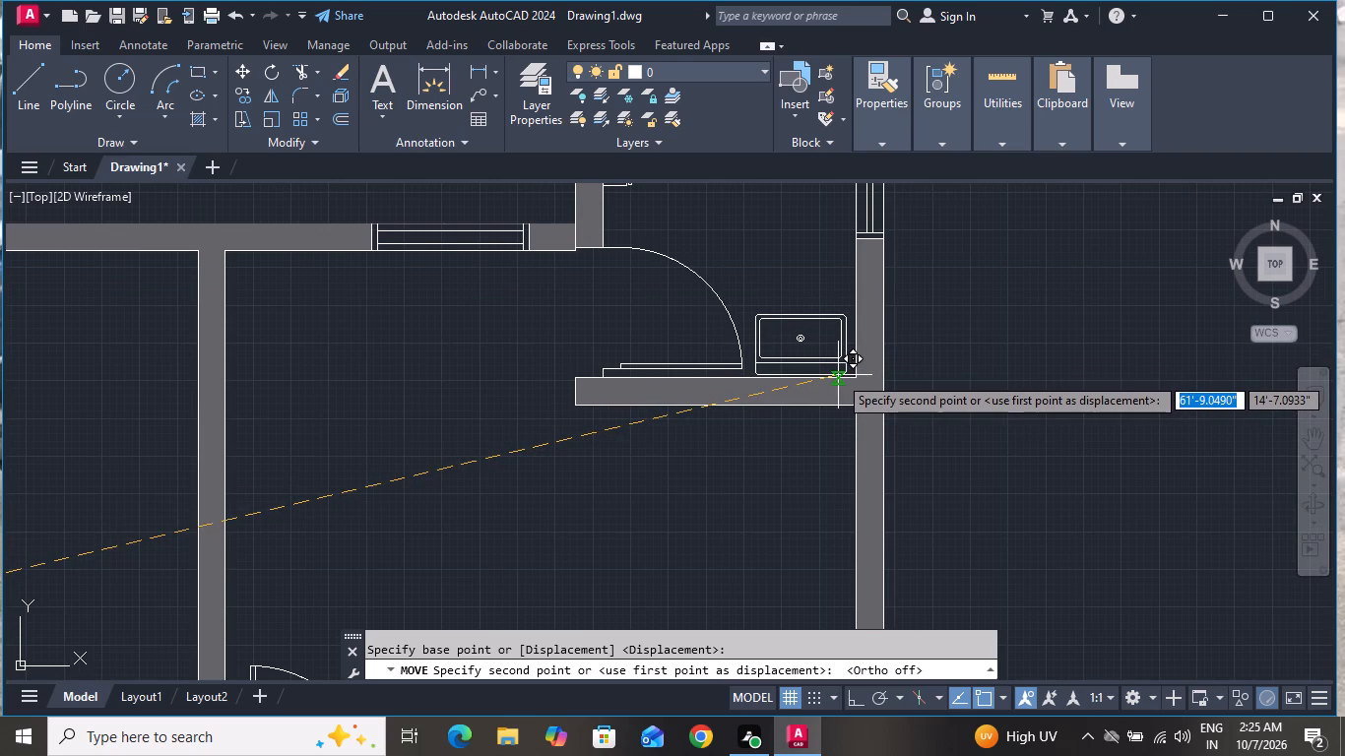
scroll(838, 375, "down", 1)
scroll(838, 375, "up", 2)
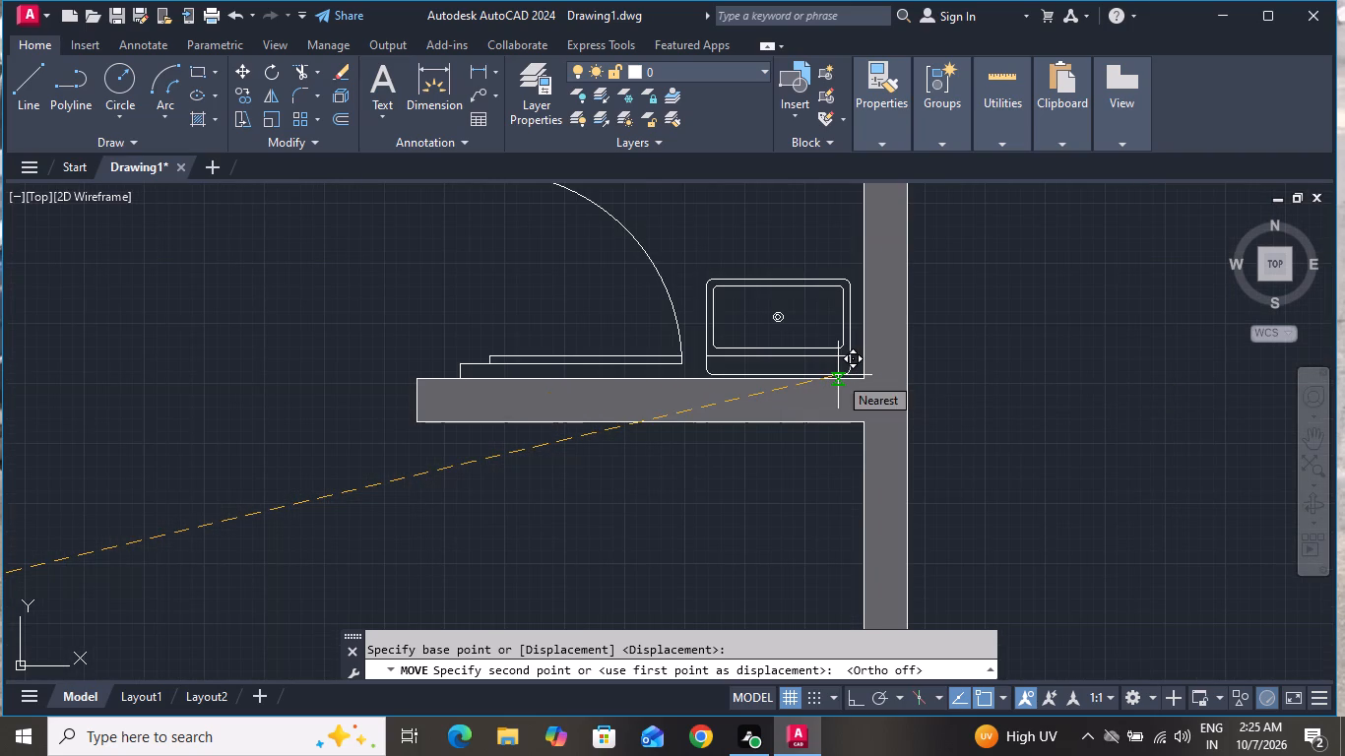
left_click(835, 377)
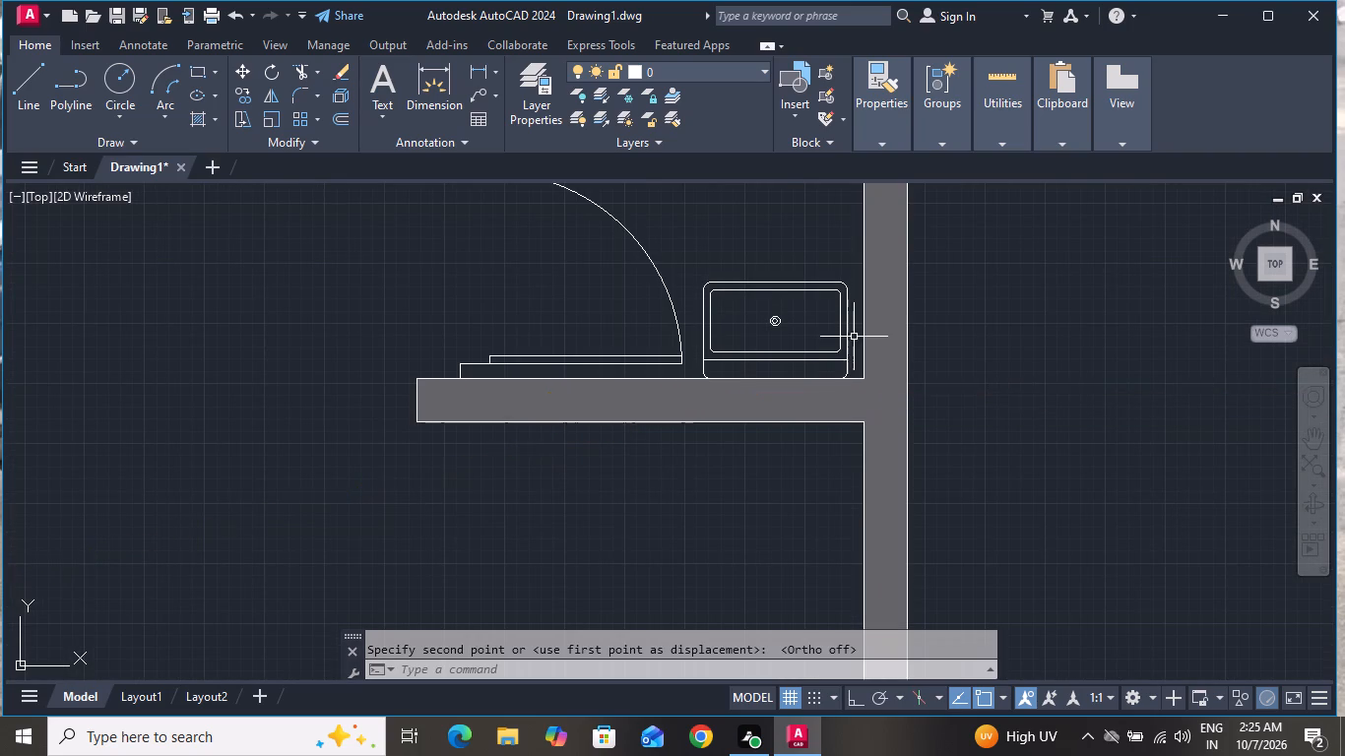
Copy the single sink from the upper-right toilet to the other toilet, near its upper wall to the right of the door.
scroll(854, 334, "down", 2)
scroll(854, 322, "up", 1)
left_click(838, 314)
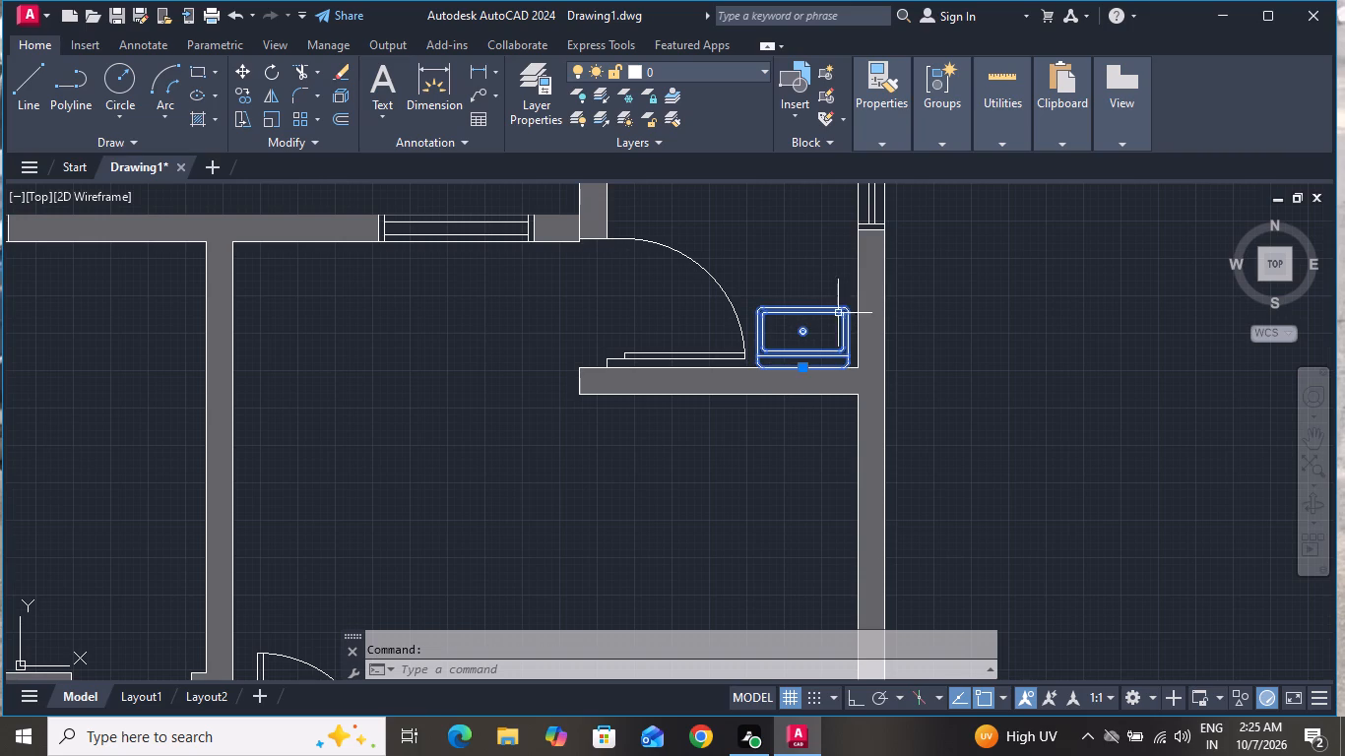
left_click(252, 86)
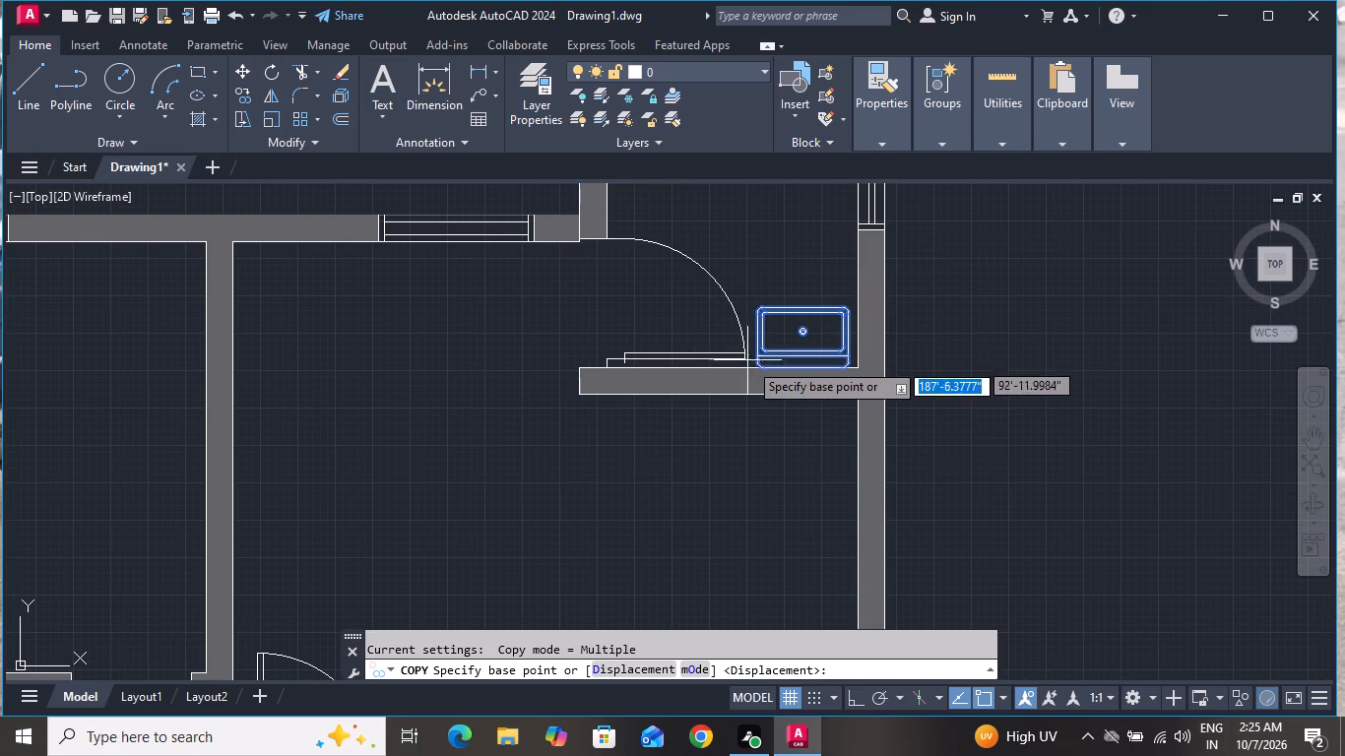
left_click(758, 364)
scroll(473, 488, "down", 3)
scroll(476, 464, "up", 1)
scroll(504, 410, "down", 3)
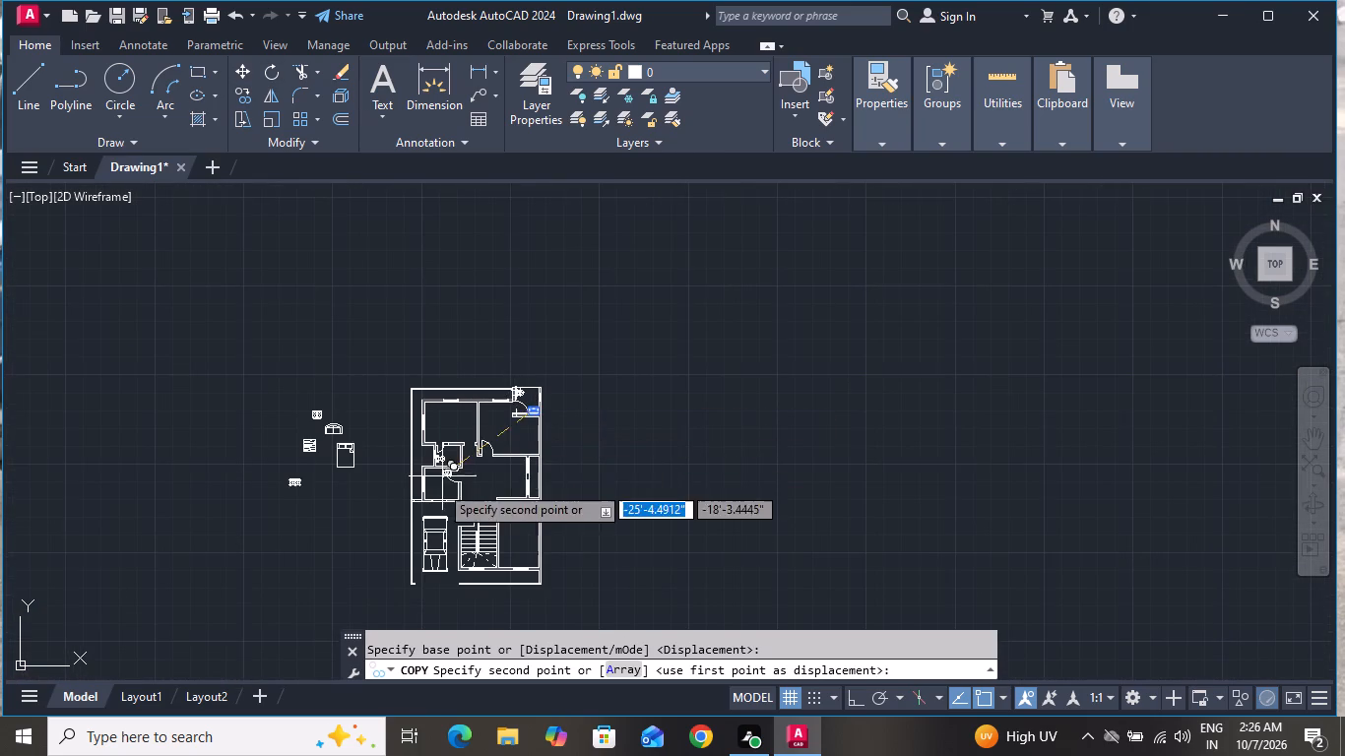
scroll(430, 502, "up", 4)
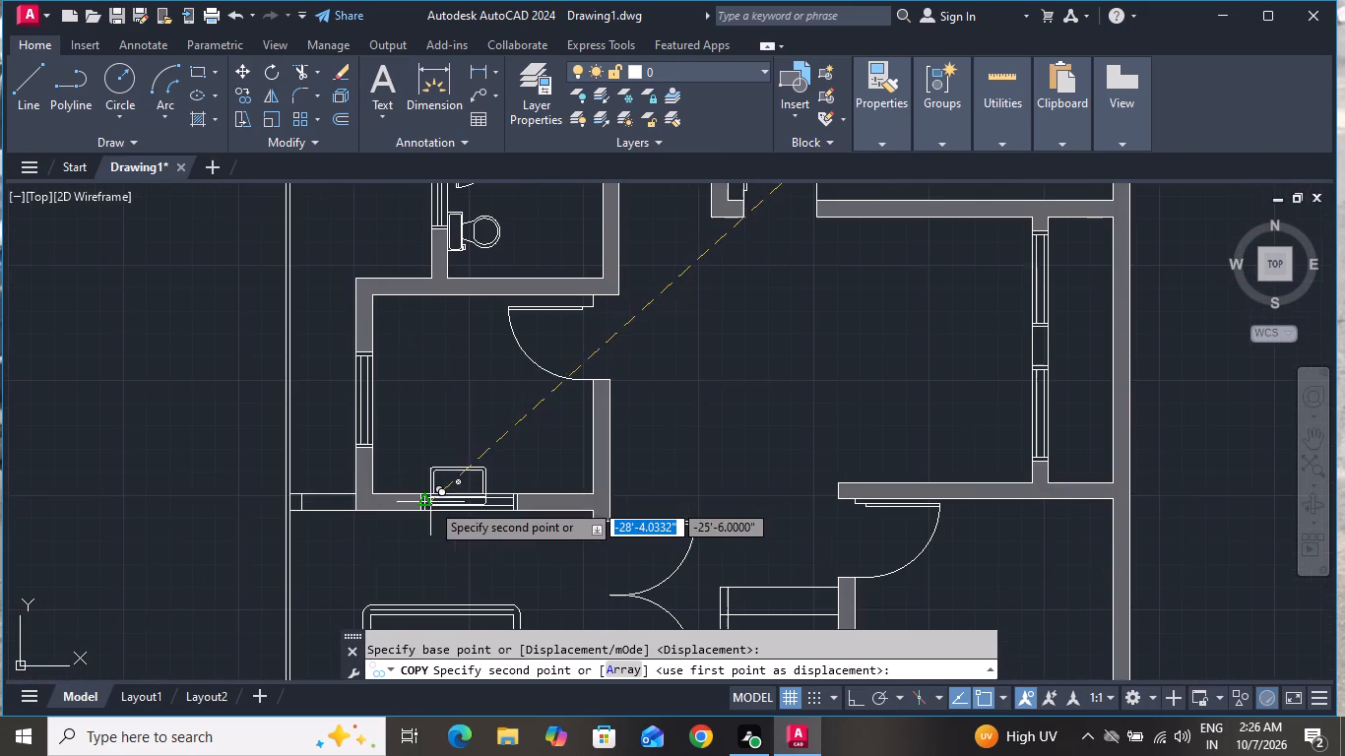
scroll(436, 382, "down", 2)
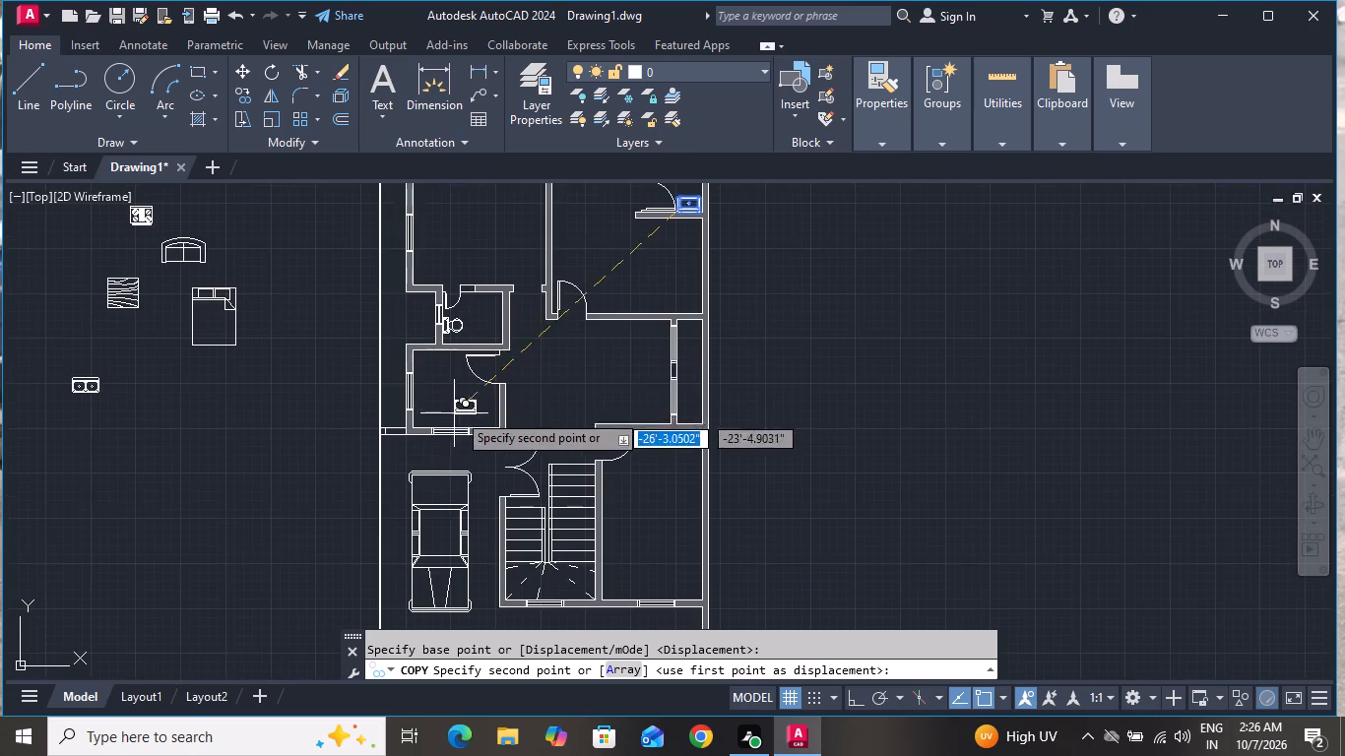
scroll(476, 318, "up", 4)
scroll(476, 323, "down", 2)
scroll(462, 283, "up", 3)
scroll(473, 401, "down", 2)
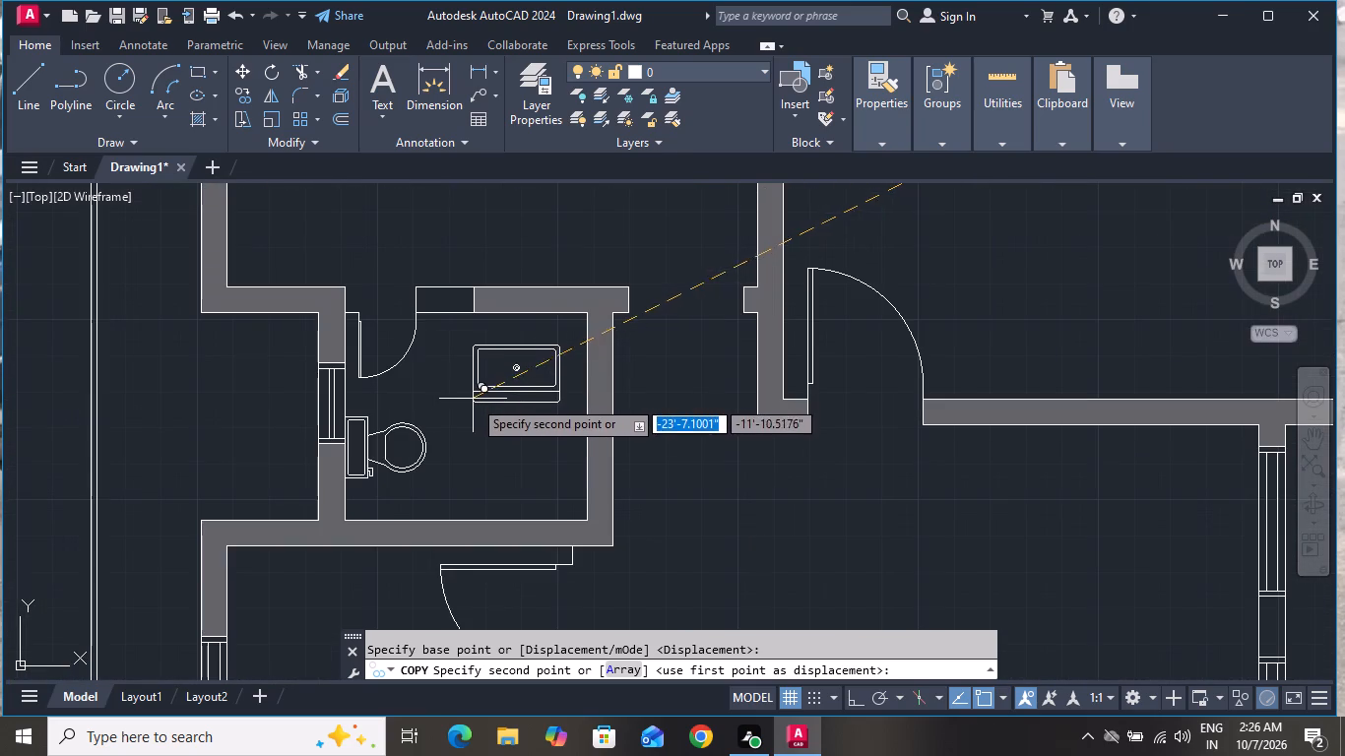
left_click(471, 369)
right_click(478, 373)
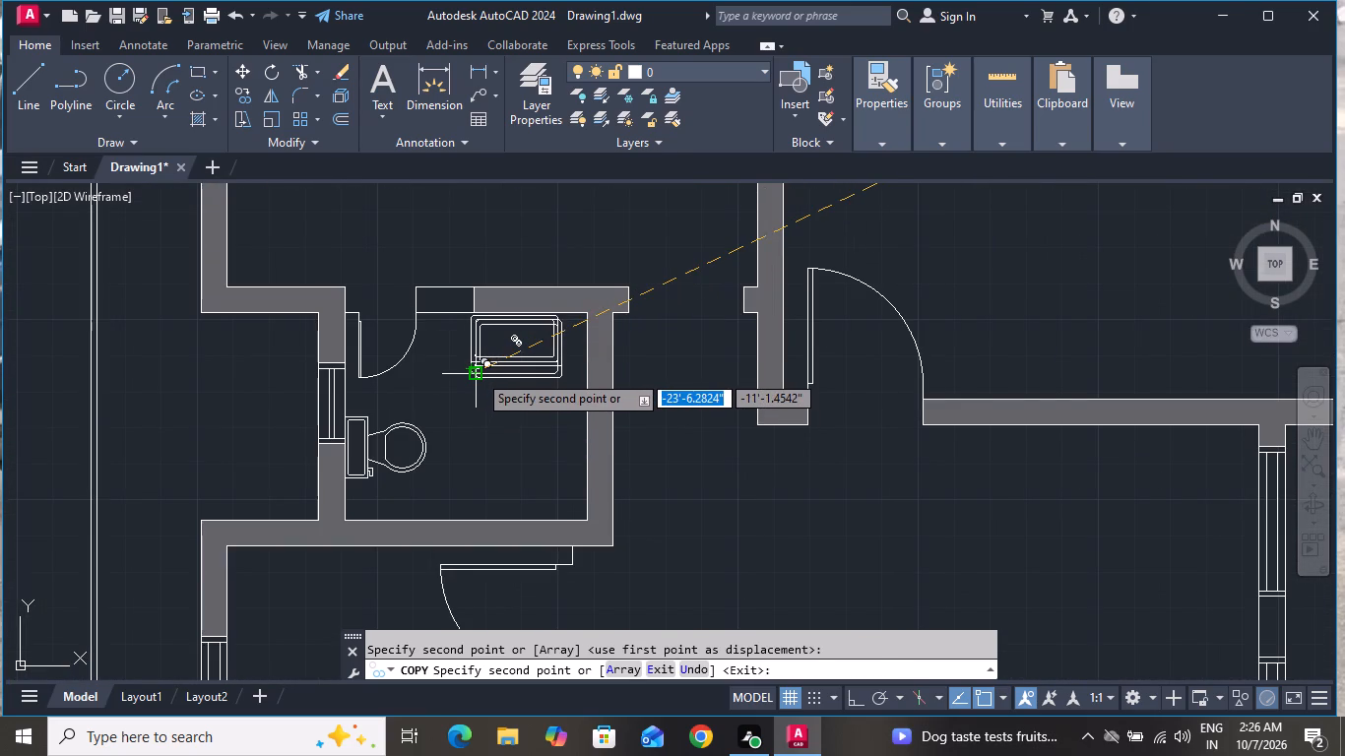
left_click(528, 402)
Rotate the copied sink 180° about its lower-left corner, with Ortho on.
left_click(523, 370)
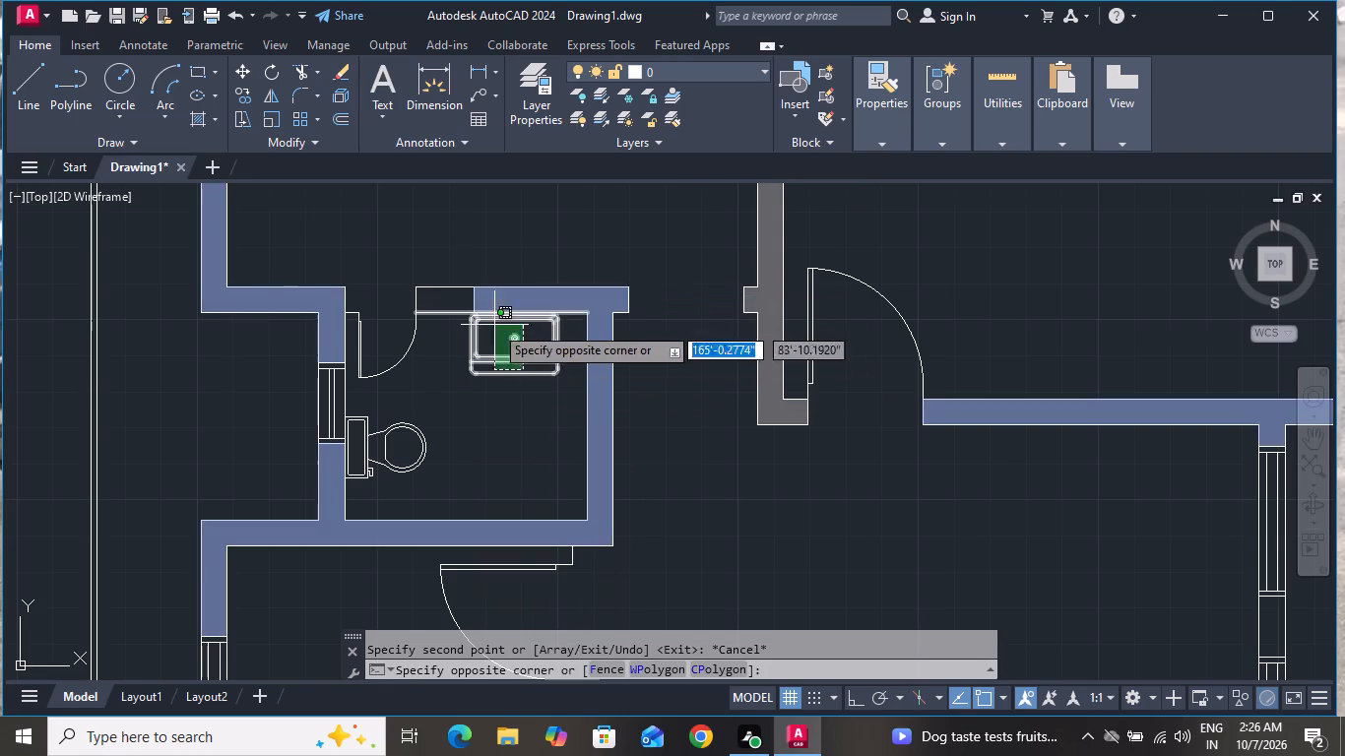
left_click(489, 362)
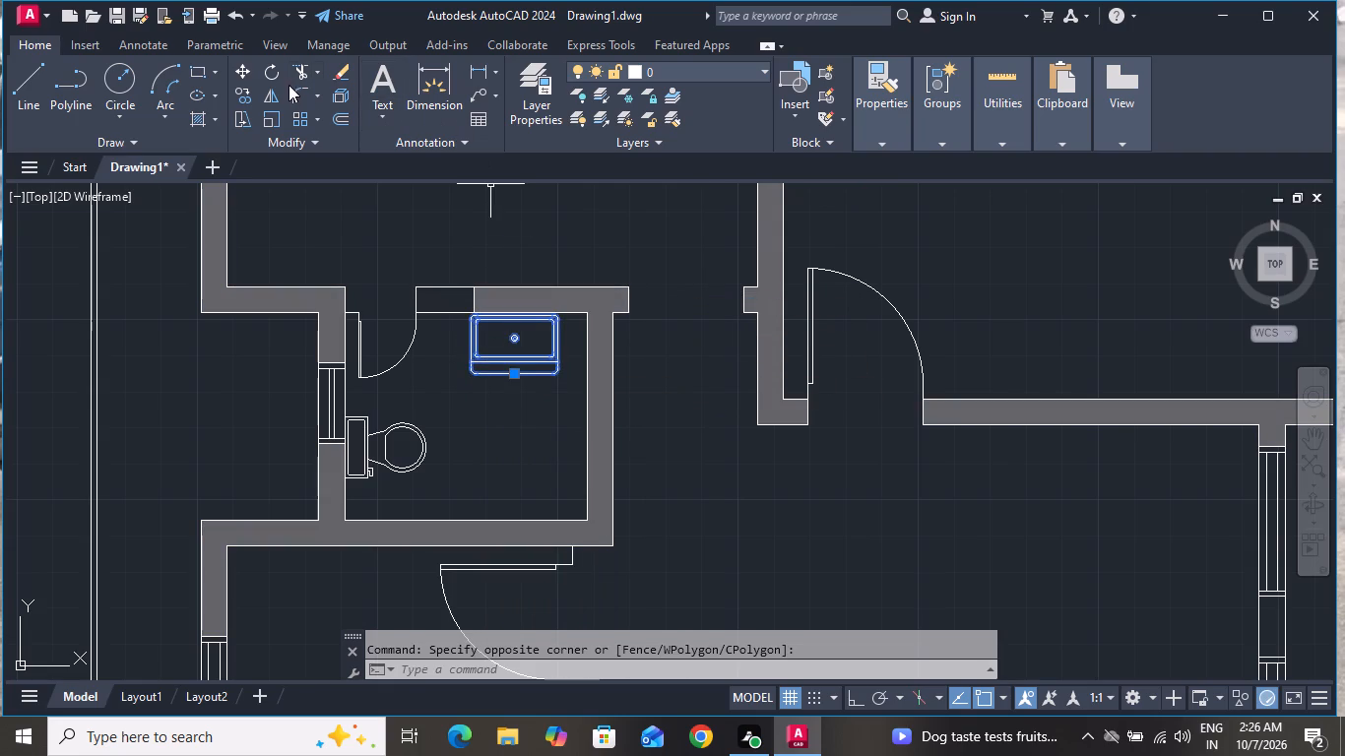
left_click(274, 74)
left_click(471, 375)
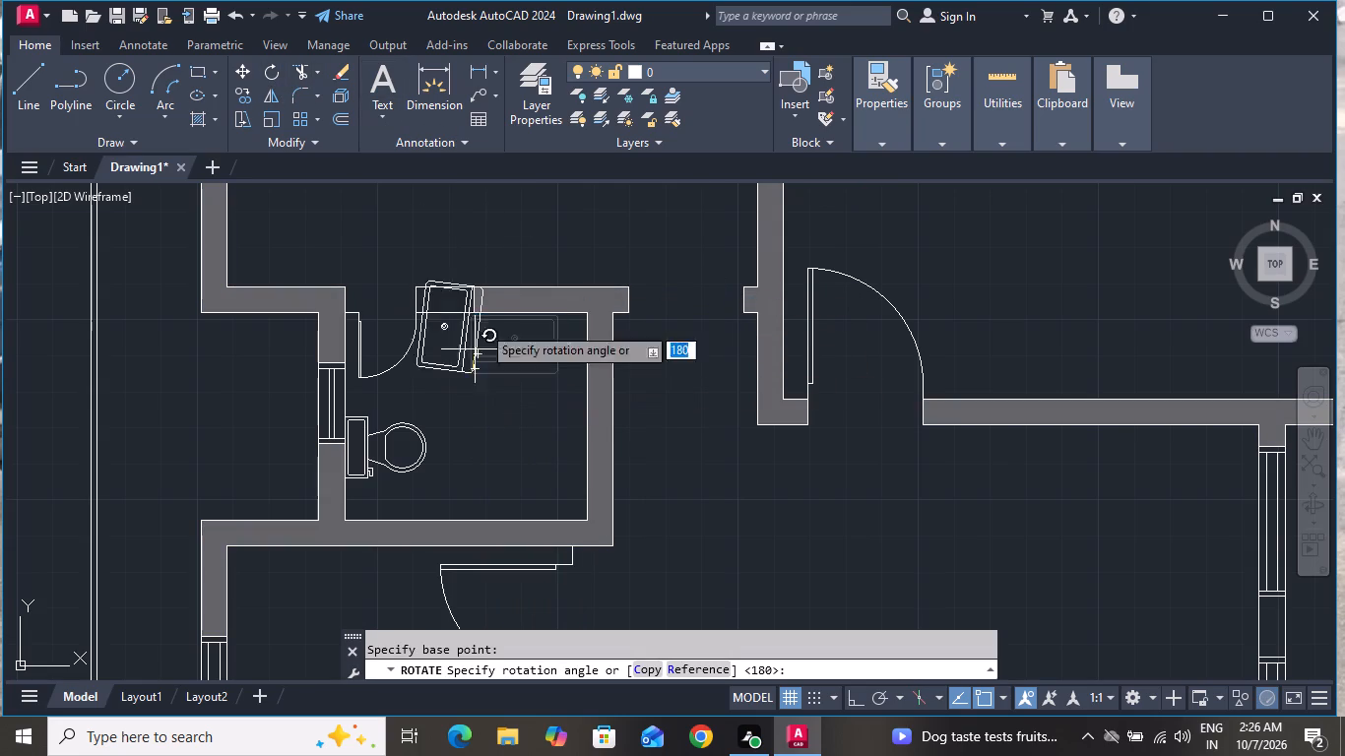
left_click(853, 695)
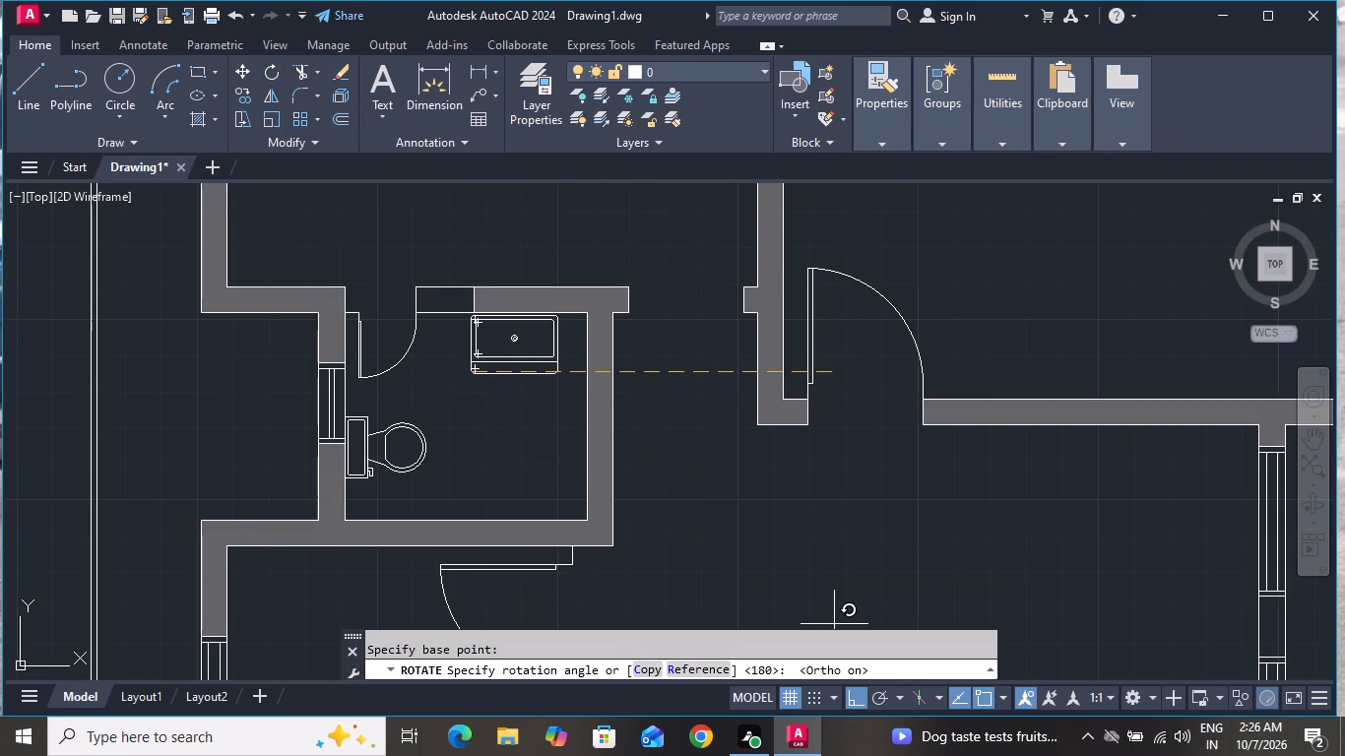
left_click(257, 331)
Move the rotated sink copy to the toilet's upper wall, to the right of the door.
left_click(438, 387)
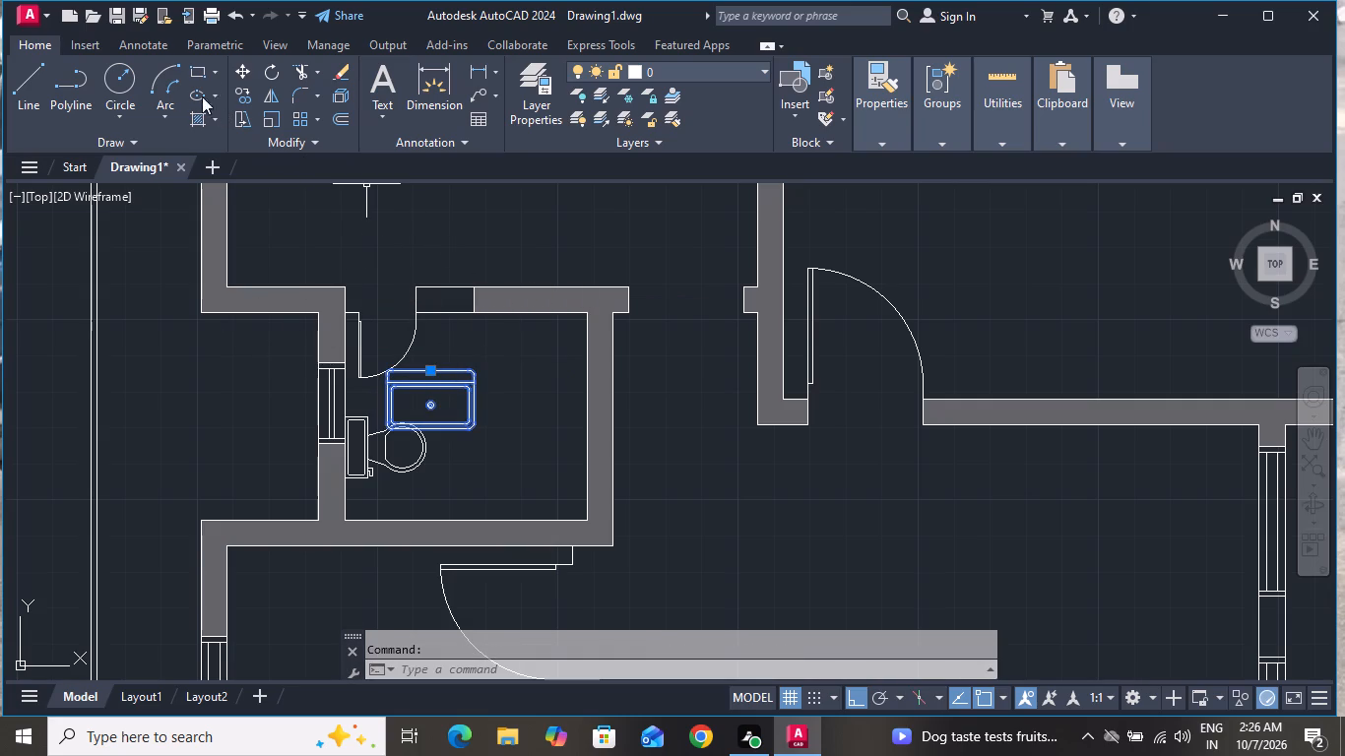
left_click(234, 62)
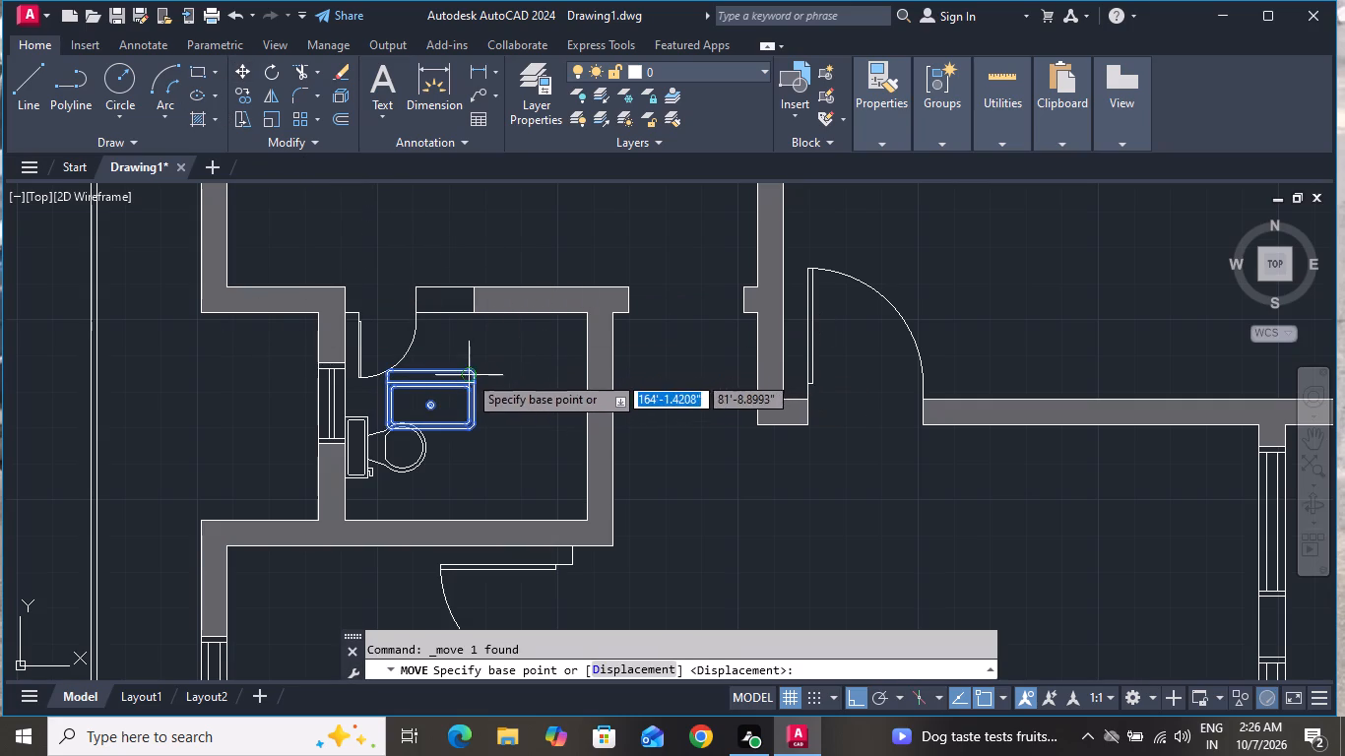
left_click_drag(467, 373, 470, 364)
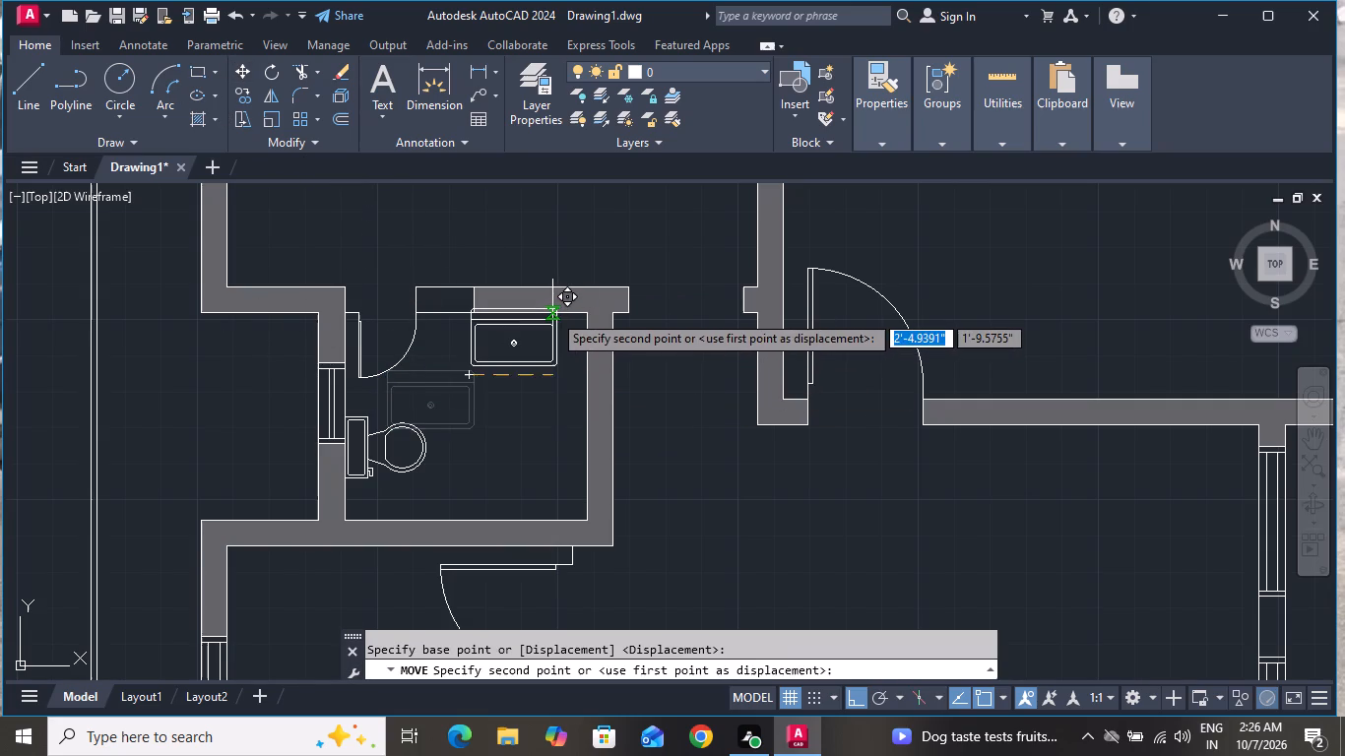
left_click(552, 313)
Shift the sink copy down so that its back edge sits flush with the inner face of the upper wall.
scroll(556, 313, "down", 1)
scroll(556, 313, "up", 1)
left_click(543, 330)
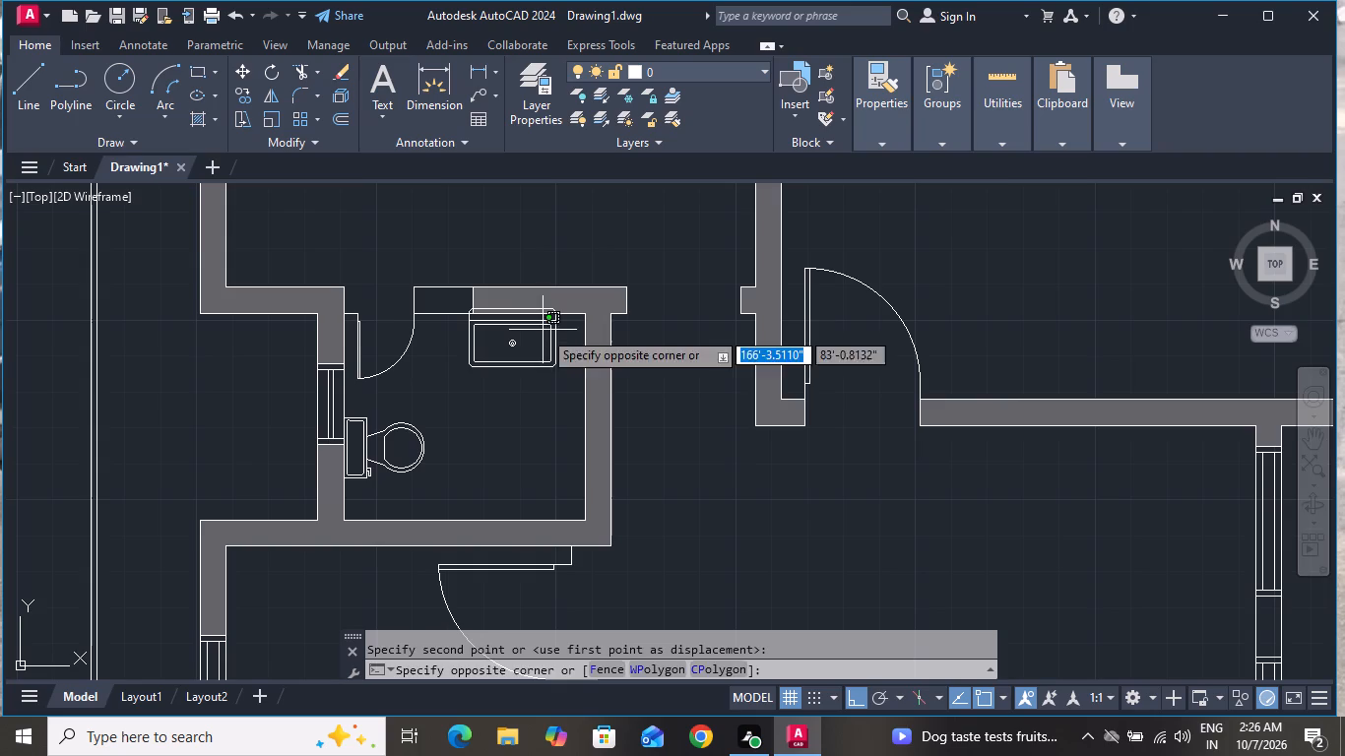
left_click(473, 370)
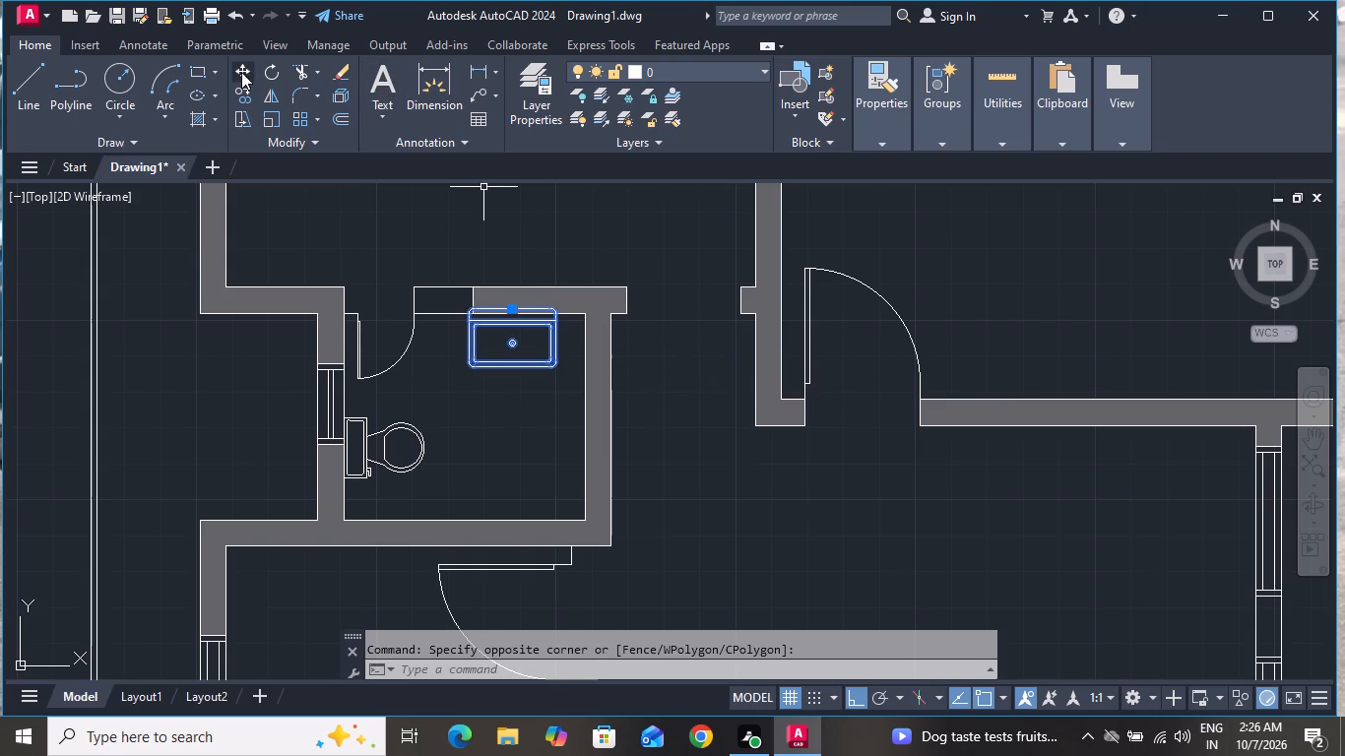
left_click(241, 72)
scroll(572, 278, "down", 1)
scroll(572, 278, "up", 4)
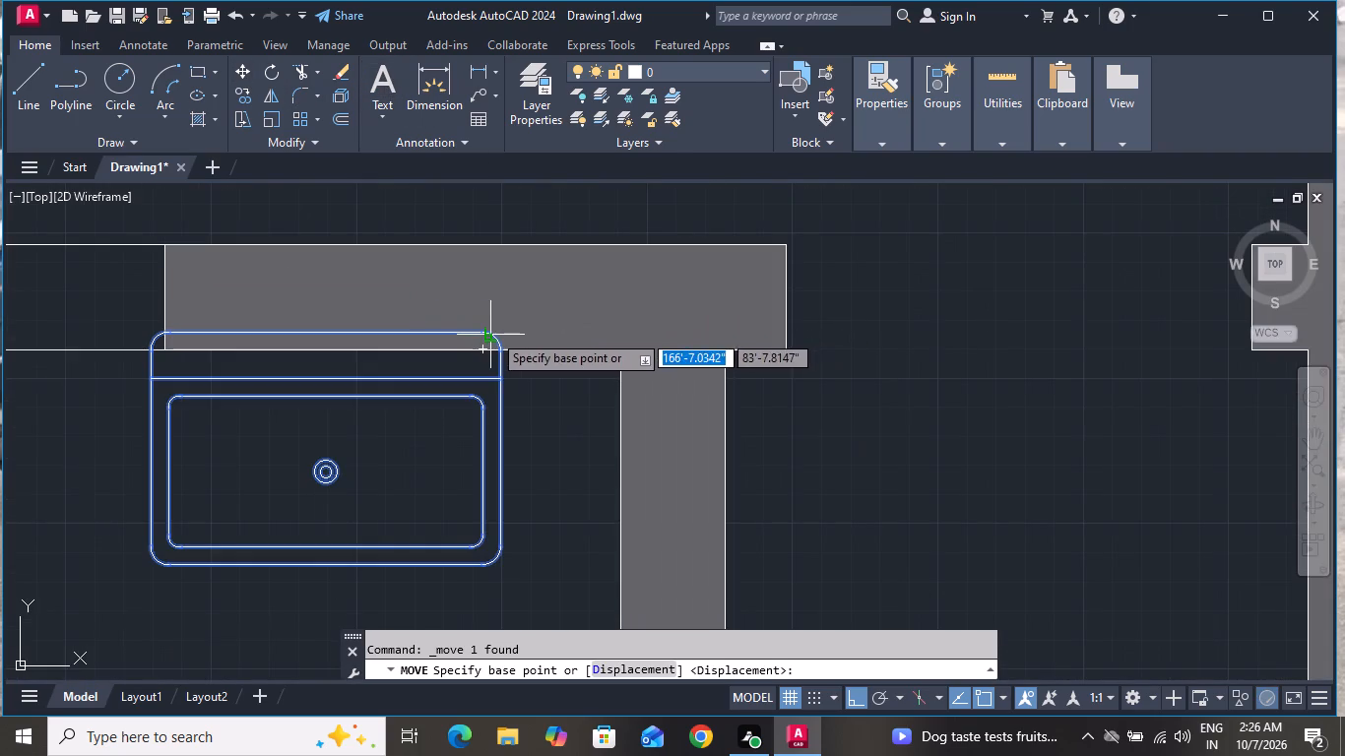
left_click(491, 333)
left_click(503, 352)
scroll(606, 377, "down", 2)
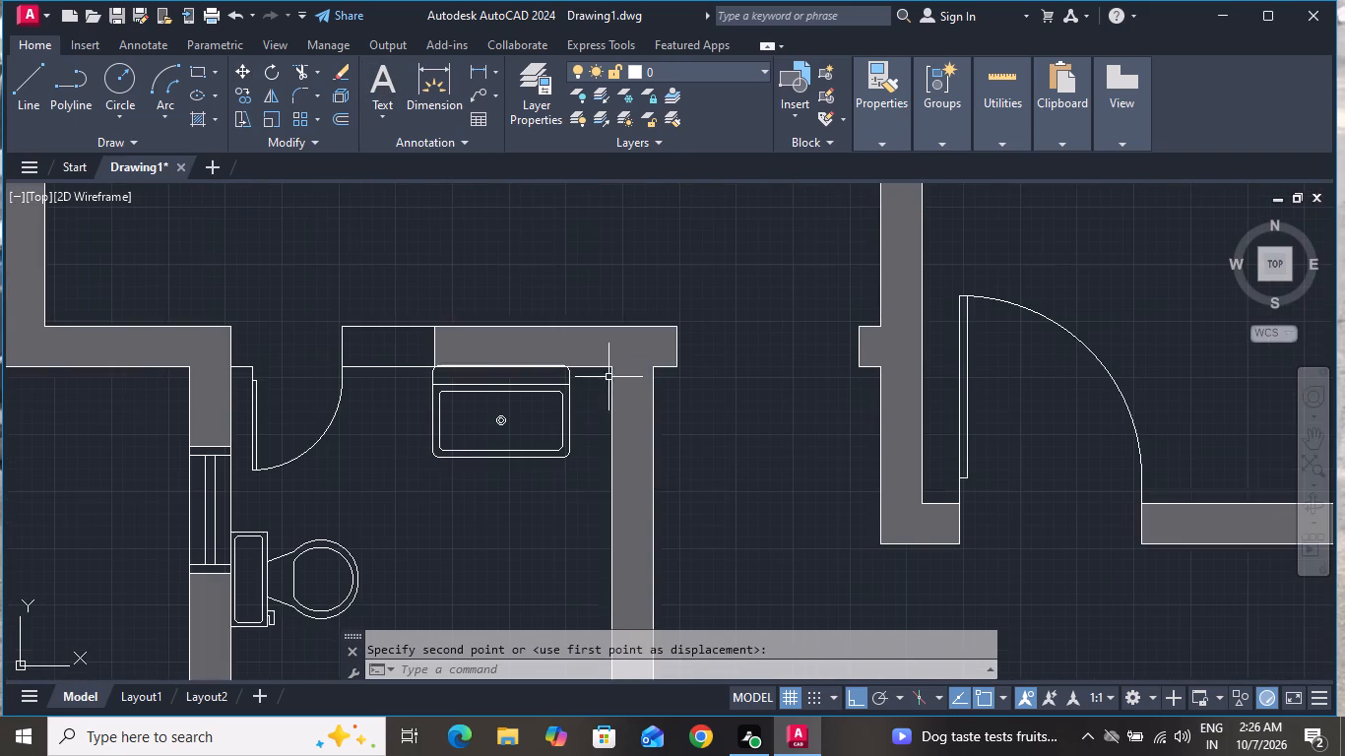
Delete the short vertical line crossing the upper wall between the door opening and the sink.
left_click(435, 338)
key("Delete")
Draw a rectangle about 2'-8" wide and 2'-9" tall in the upper-right inner corner of the top-right toilet.
scroll(642, 344, "down", 2)
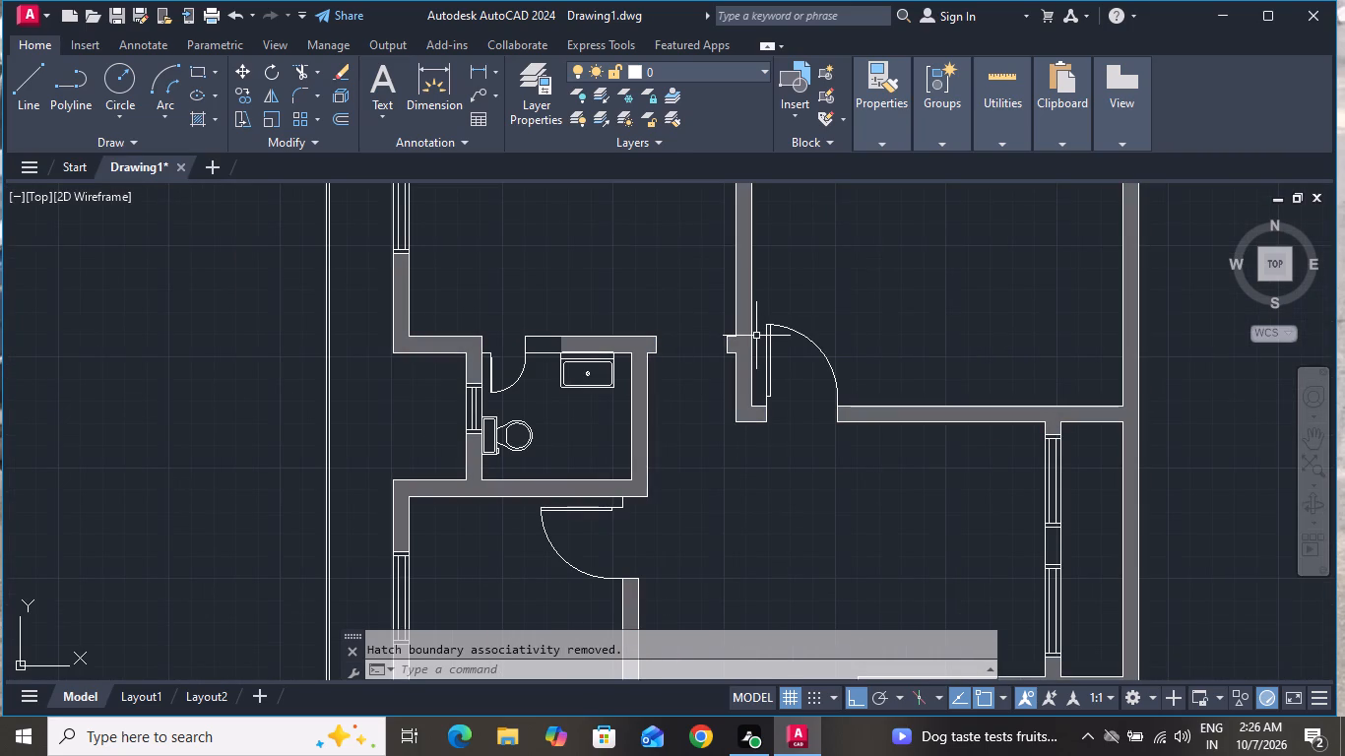
left_click(200, 66)
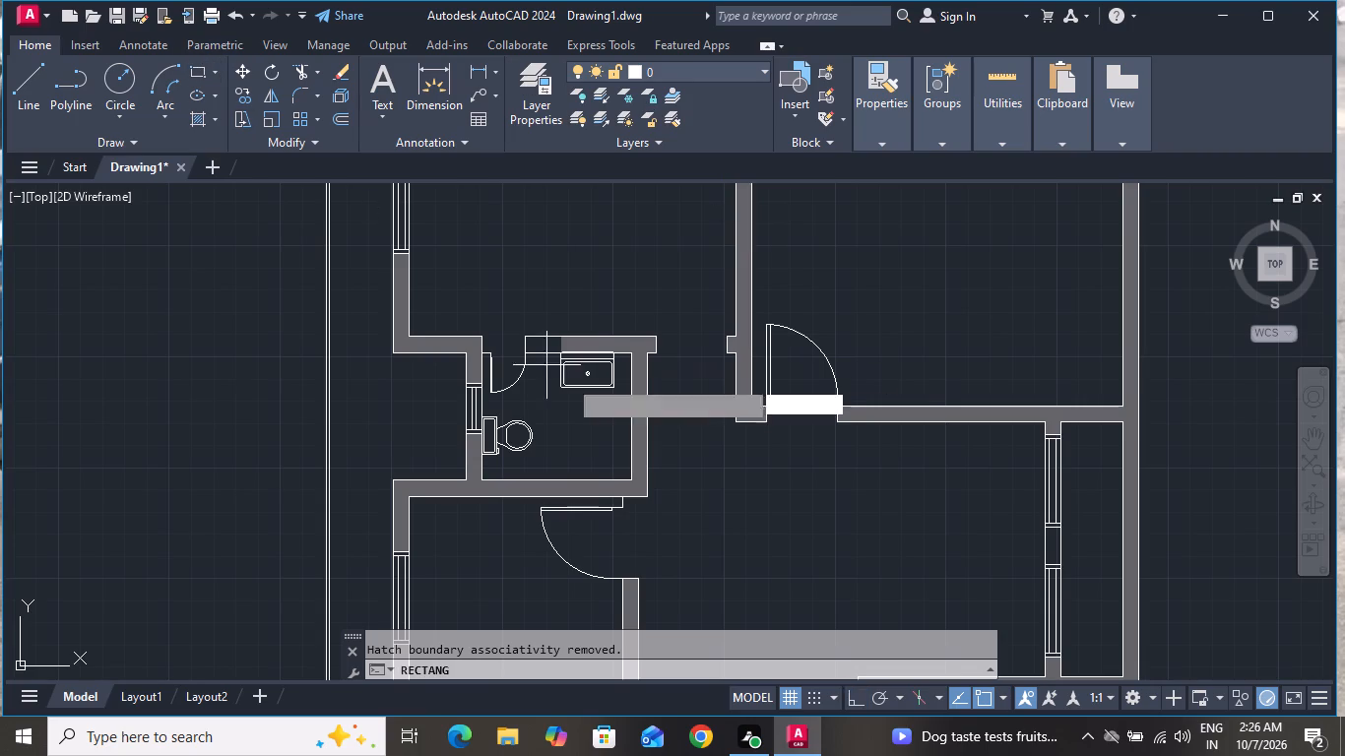
scroll(584, 387, "down", 4)
scroll(634, 283, "up", 4)
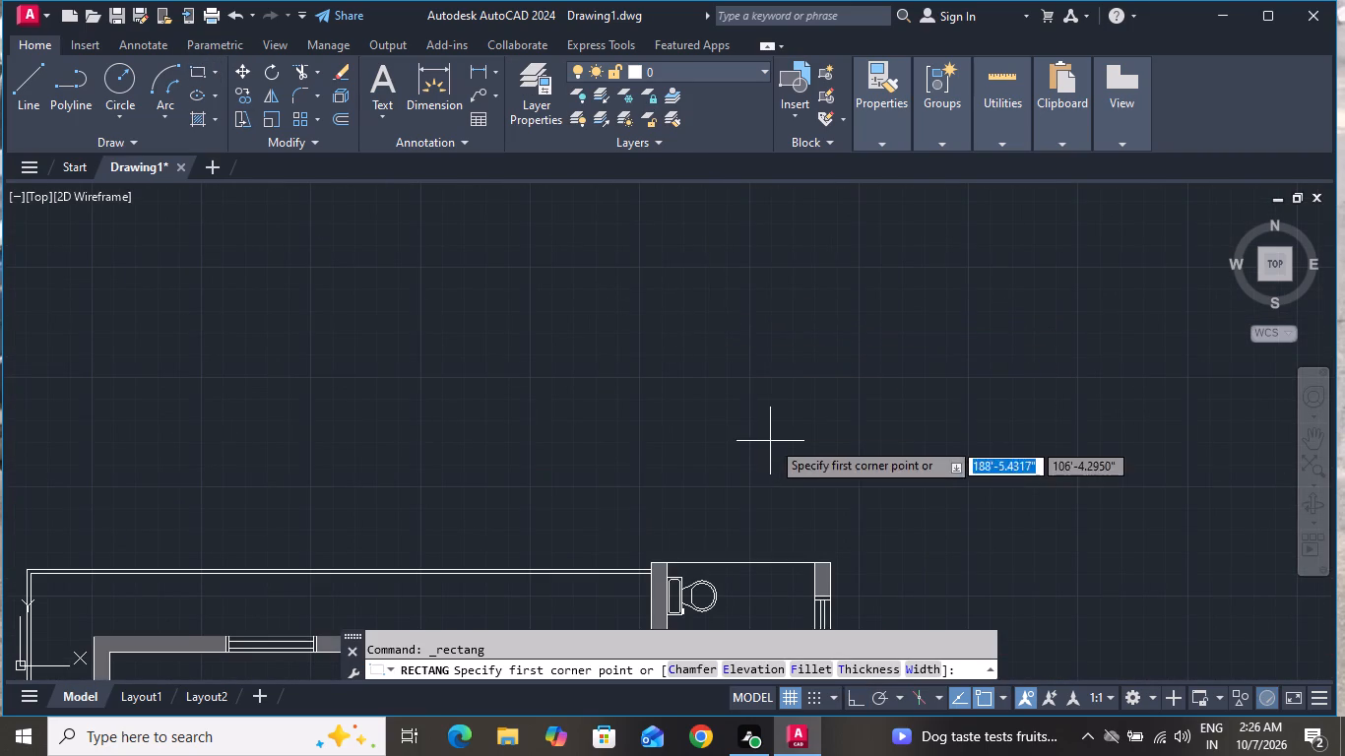
scroll(797, 586, "up", 4)
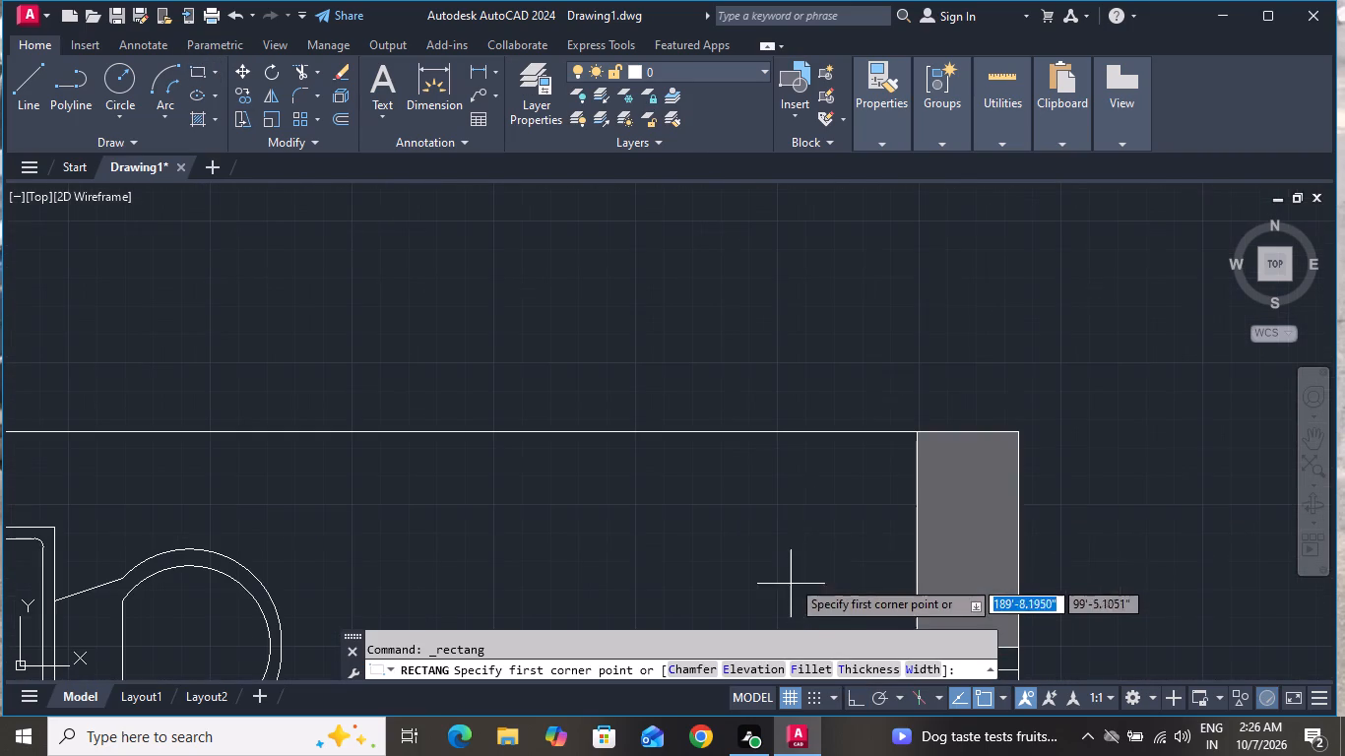
left_click_drag(913, 433, 912, 445)
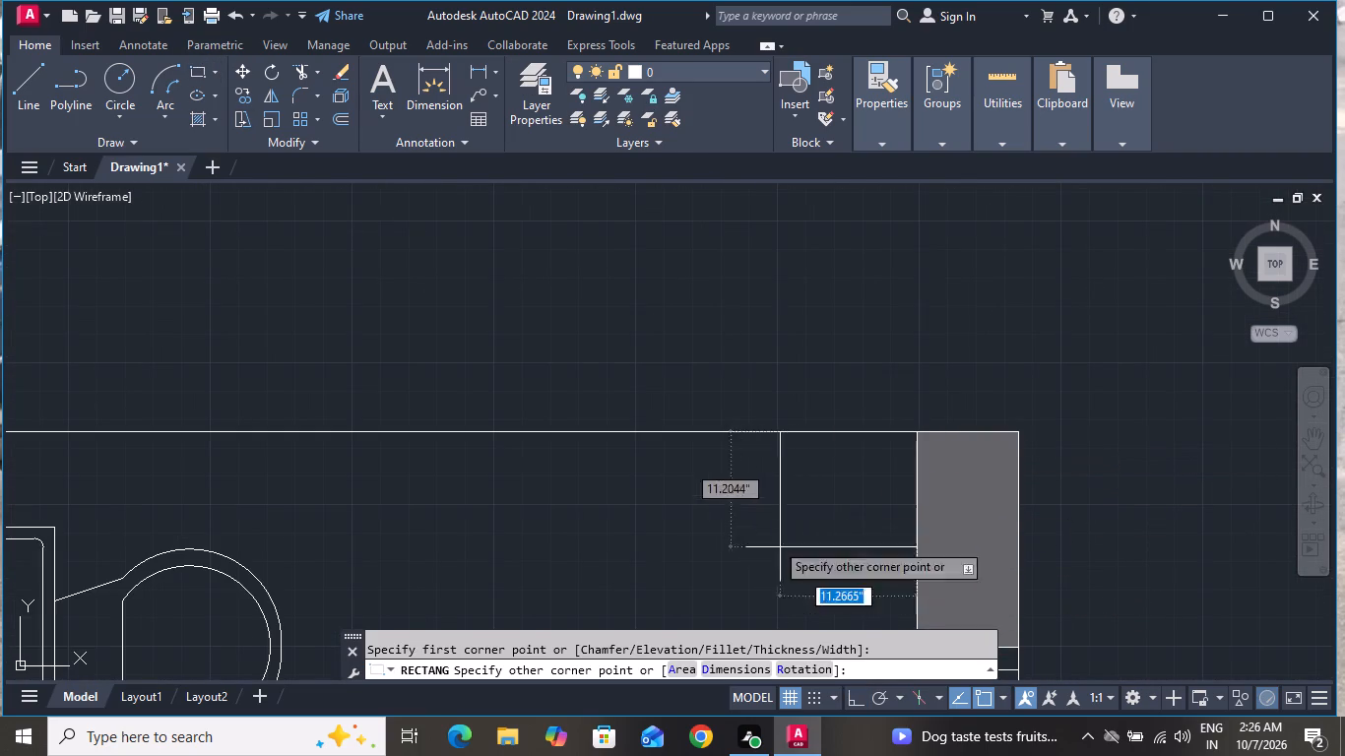
scroll(681, 411, "down", 2)
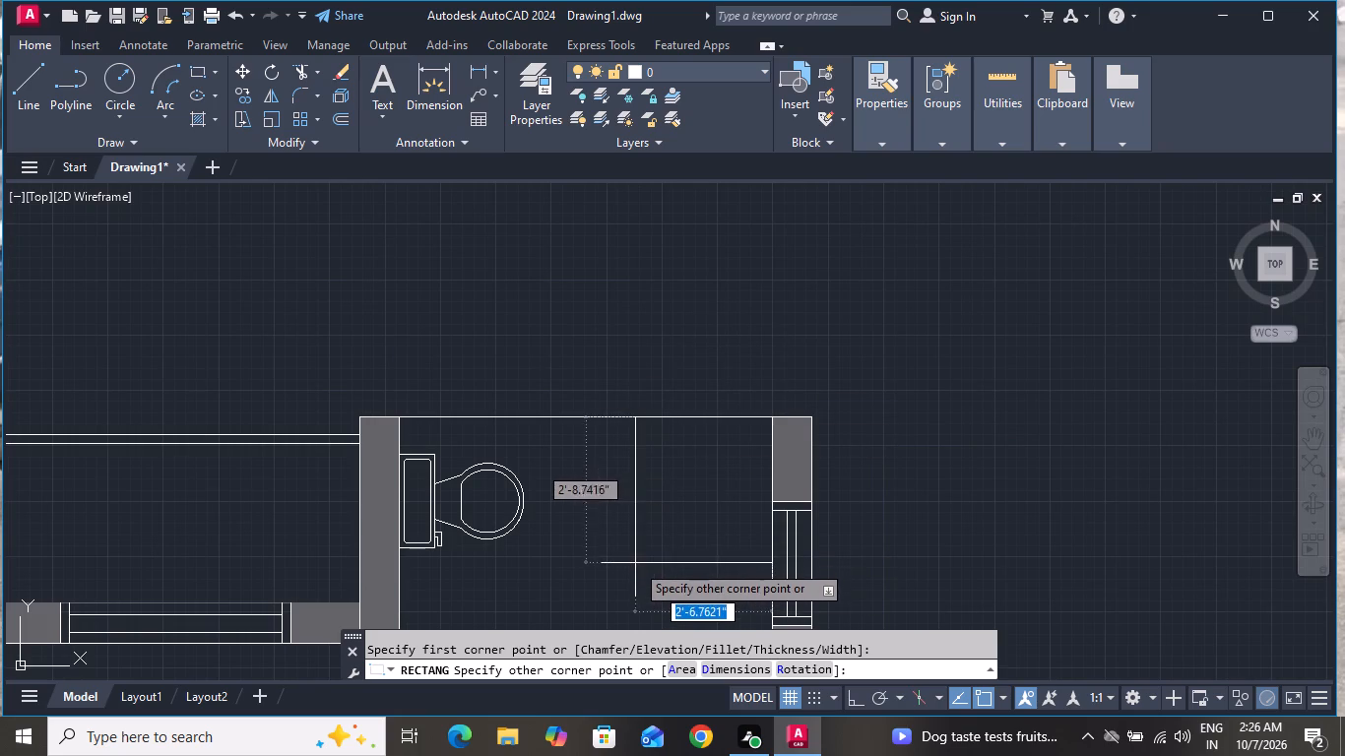
left_click(628, 566)
scroll(736, 174, "down", 2)
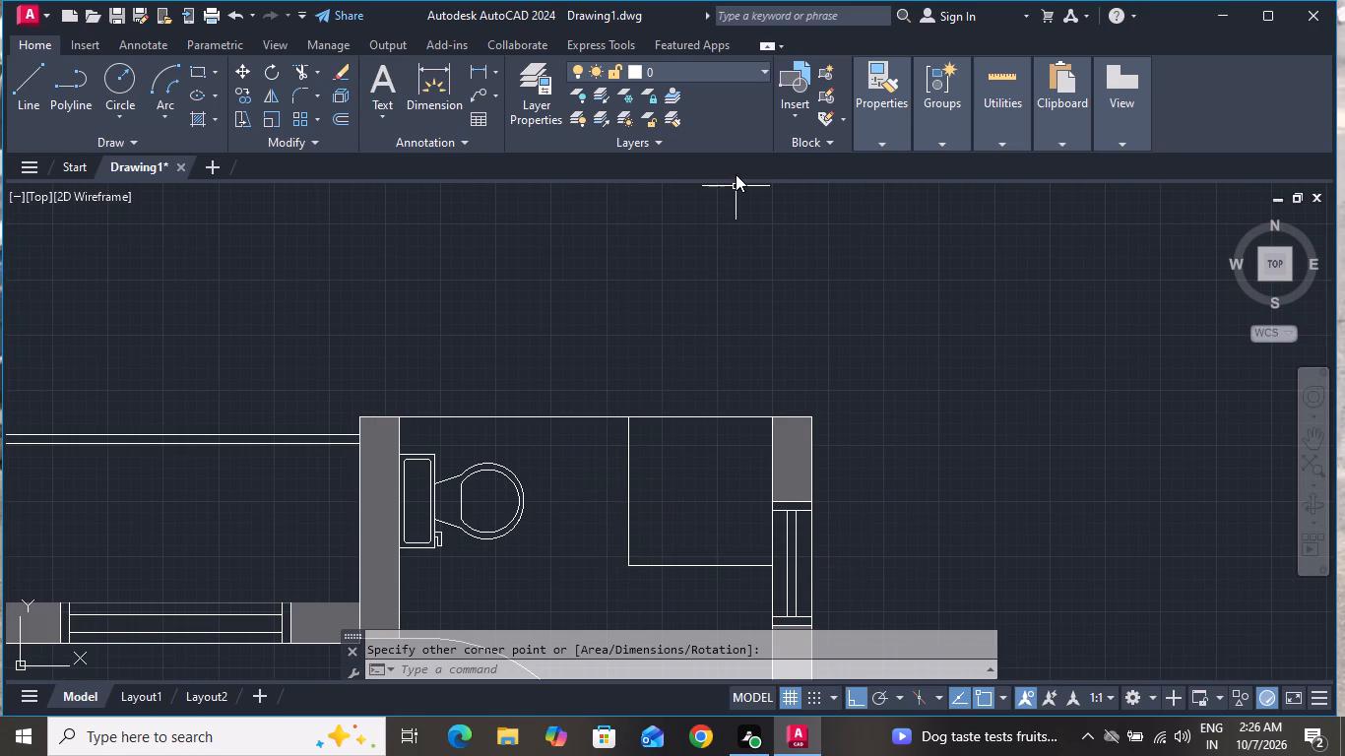
Draw a rectangle about 3'-1.5" wide and 2'-5.6" tall in the lower-right inner corner of the left toilet.
scroll(747, 189, "up", 1)
scroll(747, 195, "down", 4)
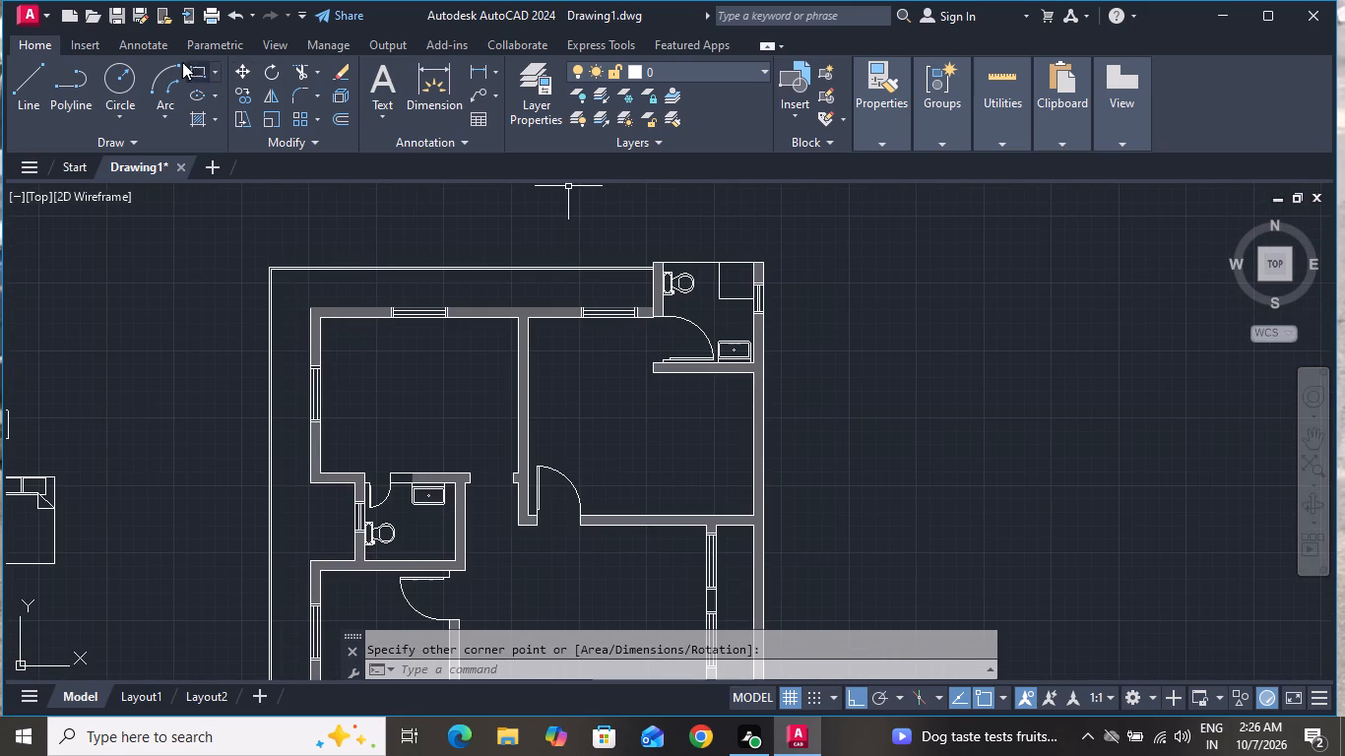
left_click(196, 61)
scroll(474, 540, "up", 3)
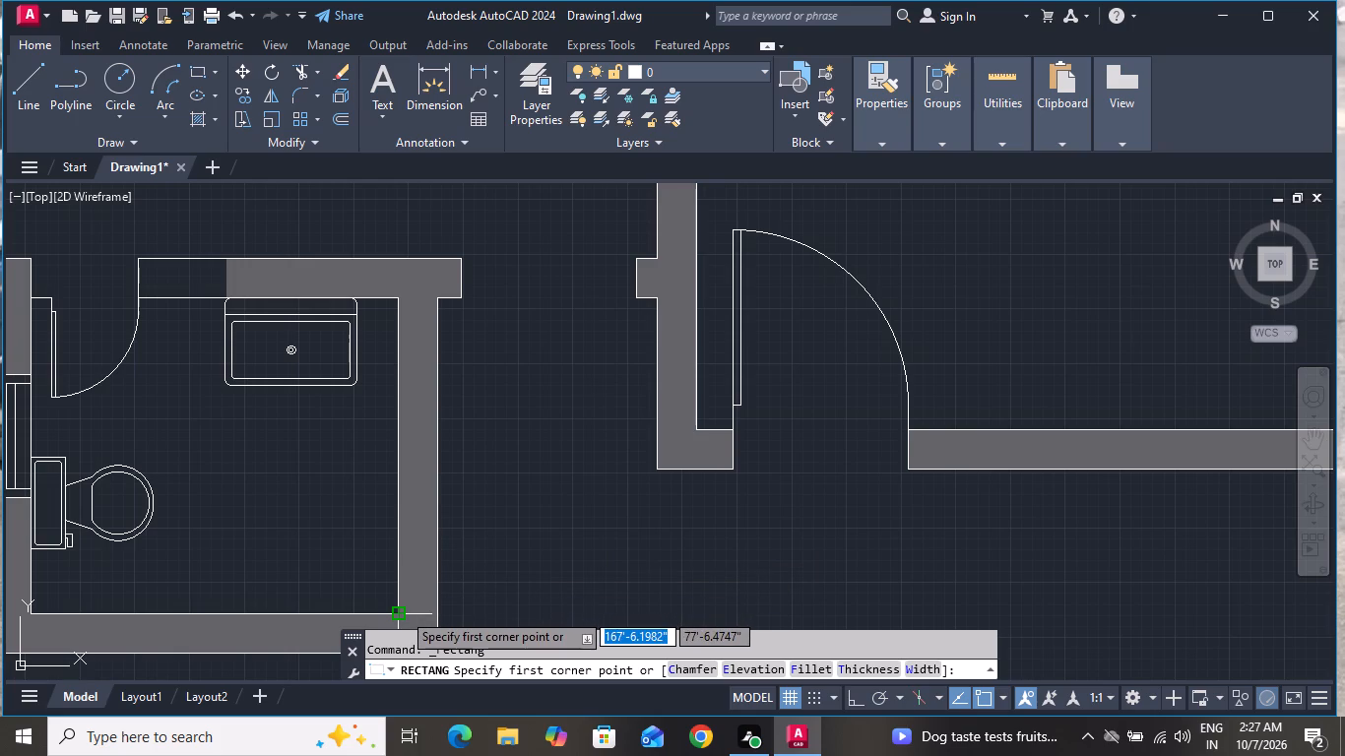
left_click(402, 611)
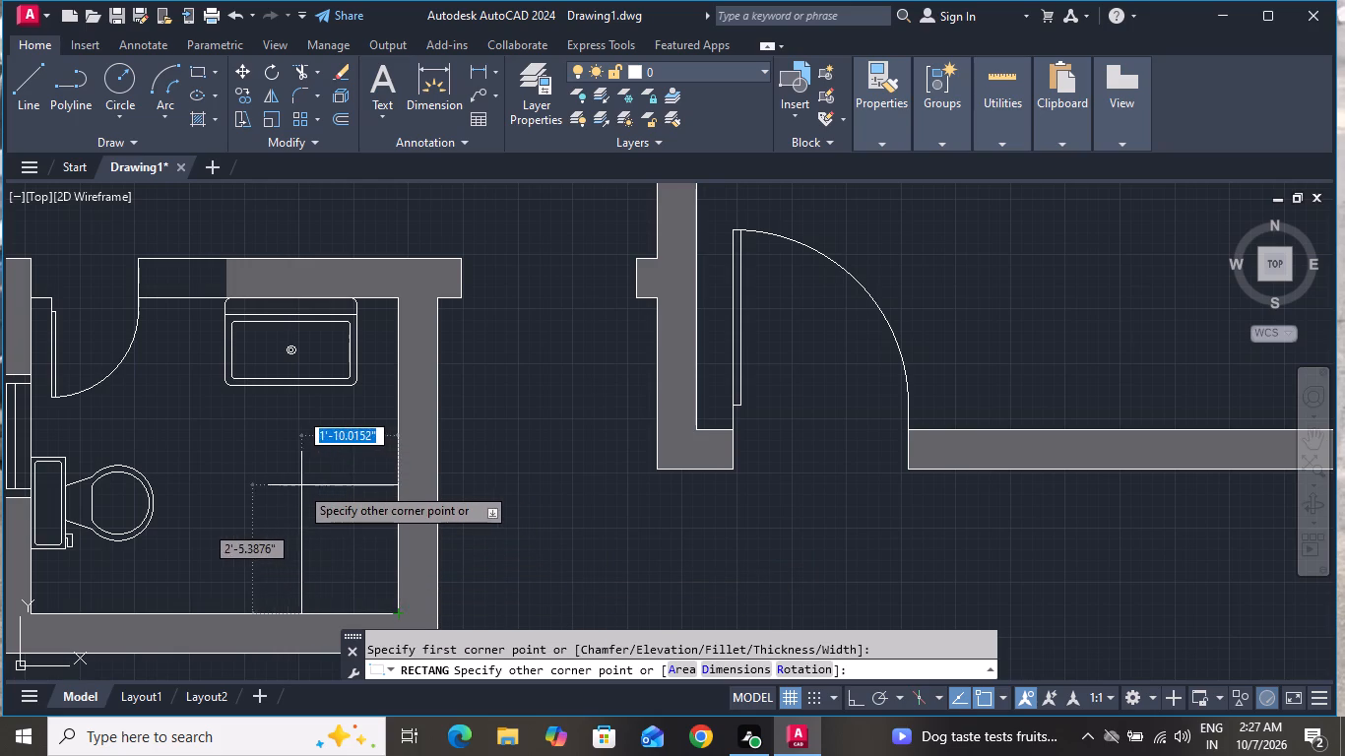
left_click(233, 484)
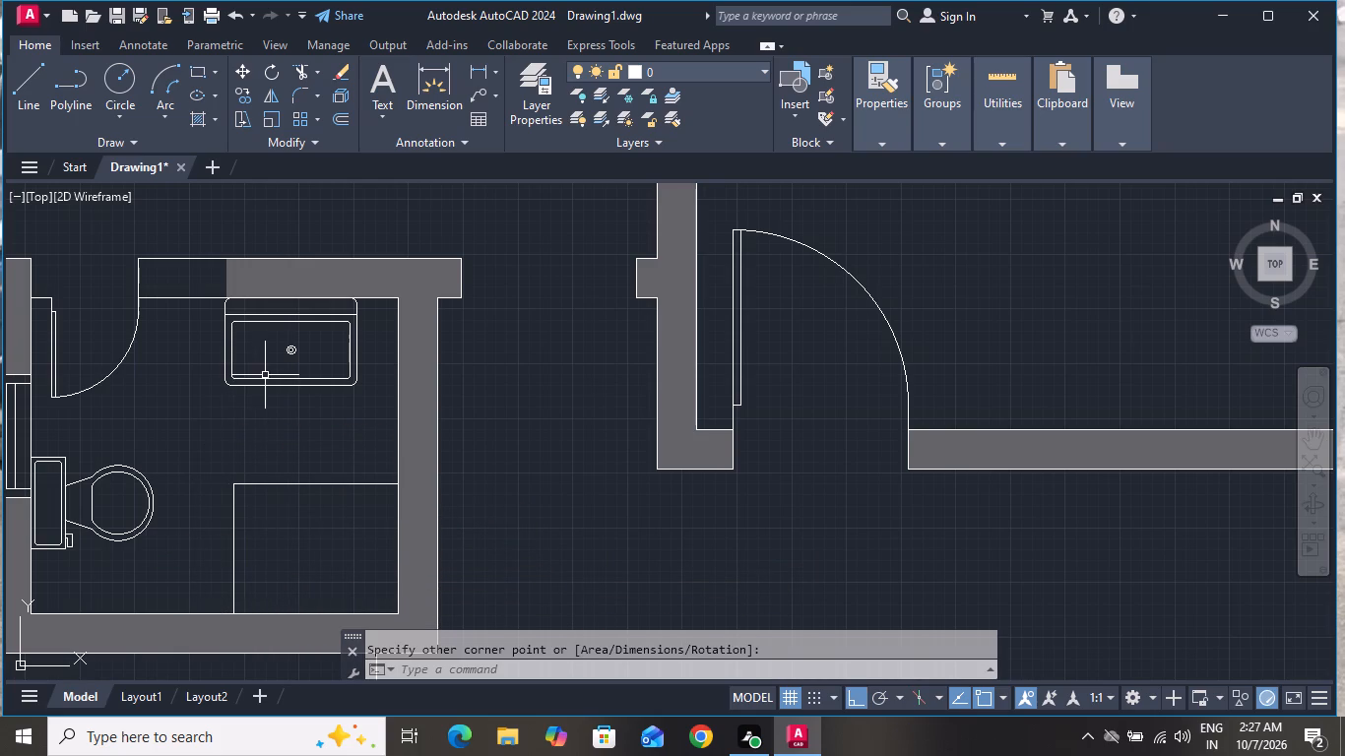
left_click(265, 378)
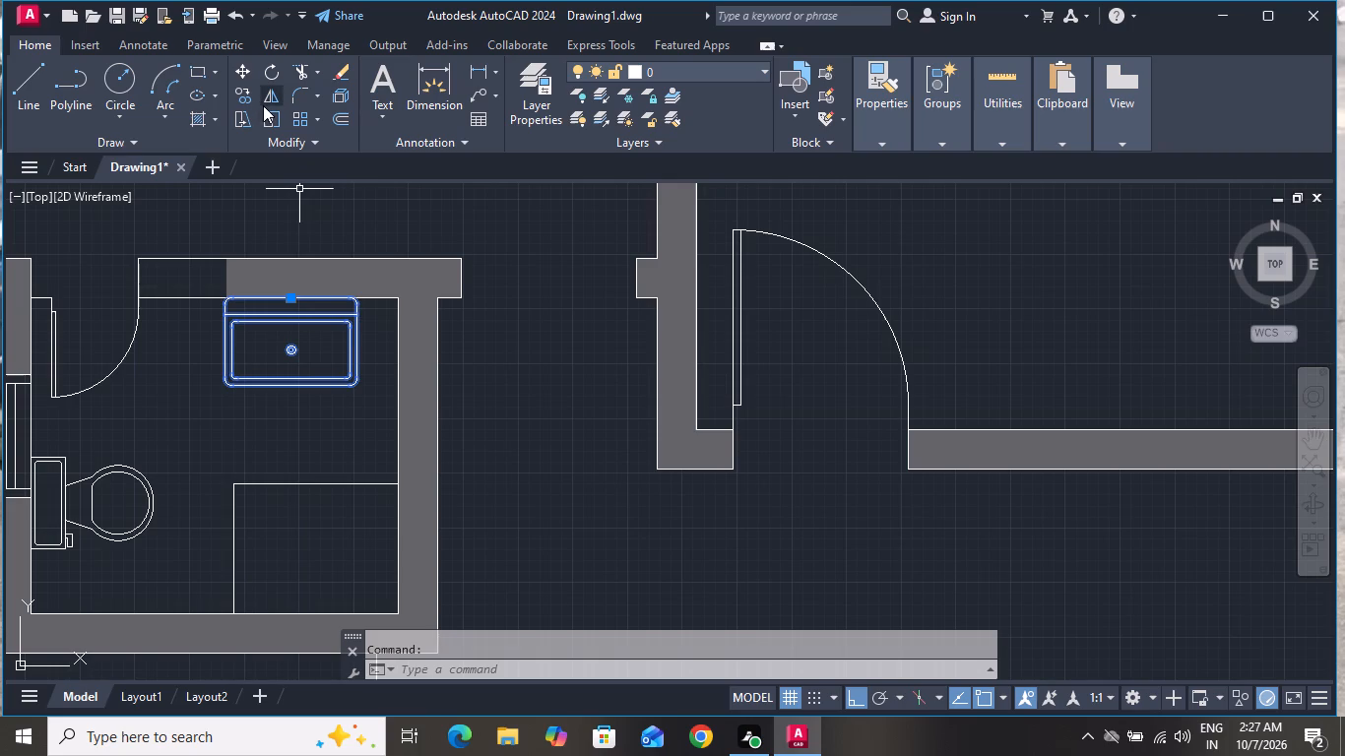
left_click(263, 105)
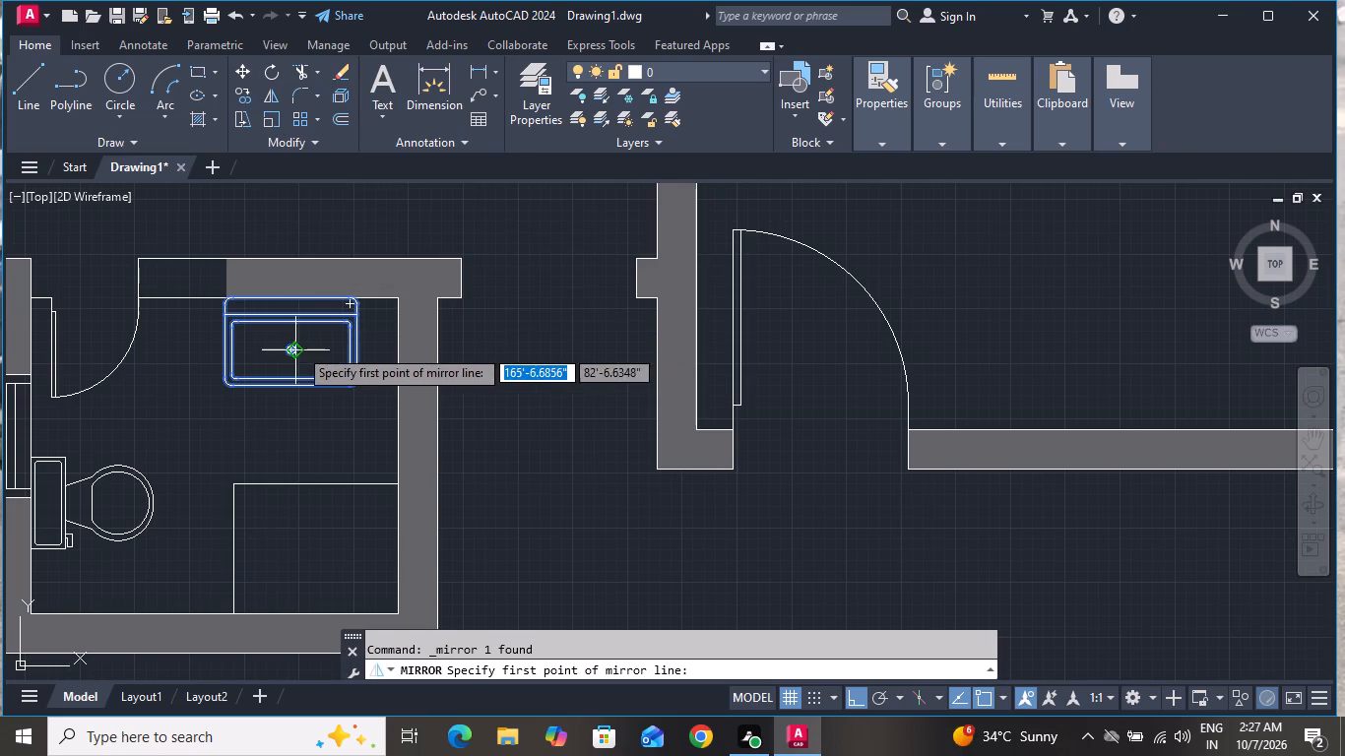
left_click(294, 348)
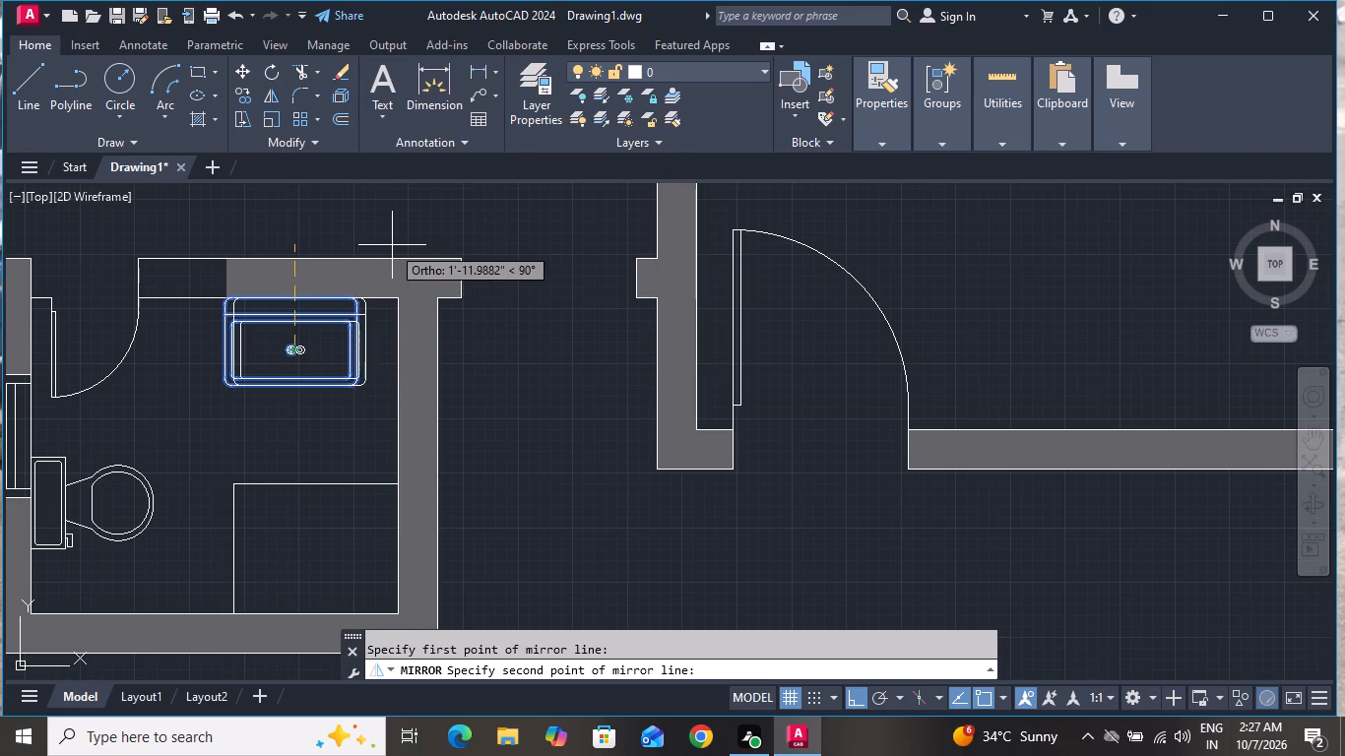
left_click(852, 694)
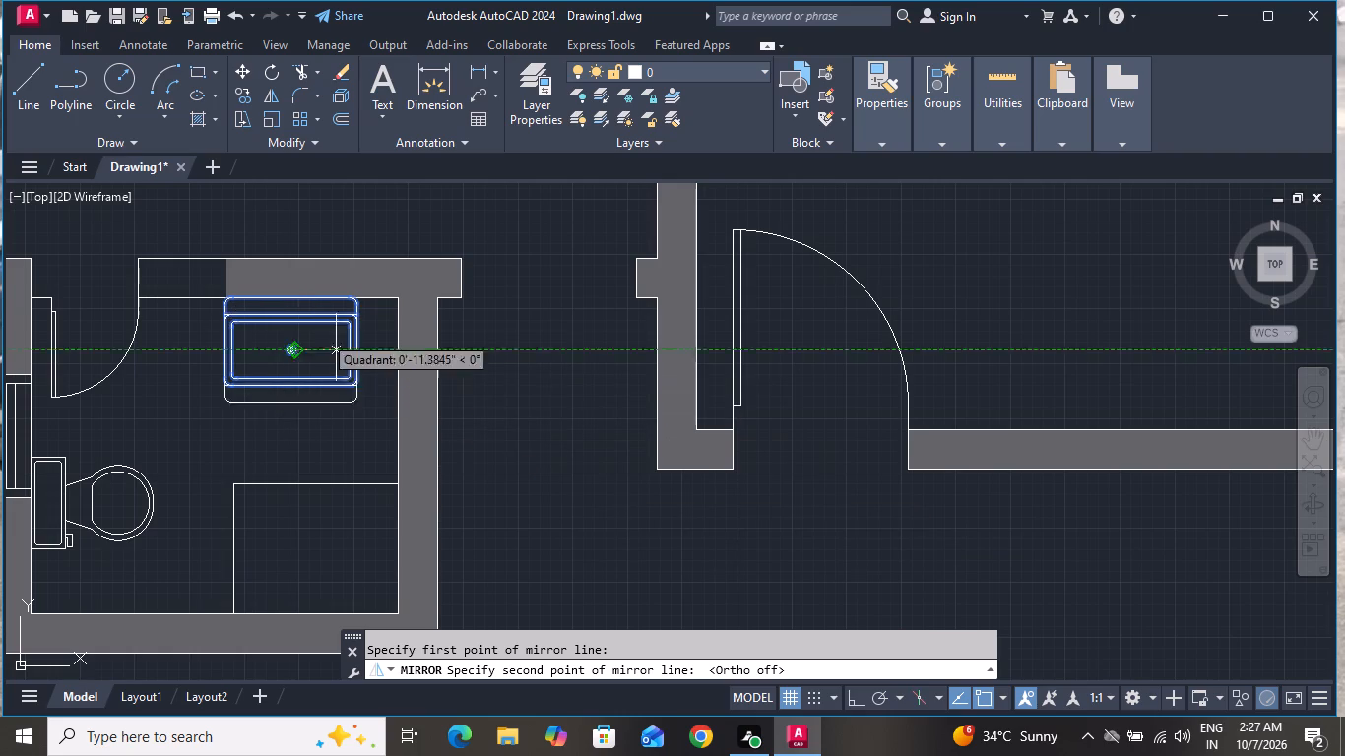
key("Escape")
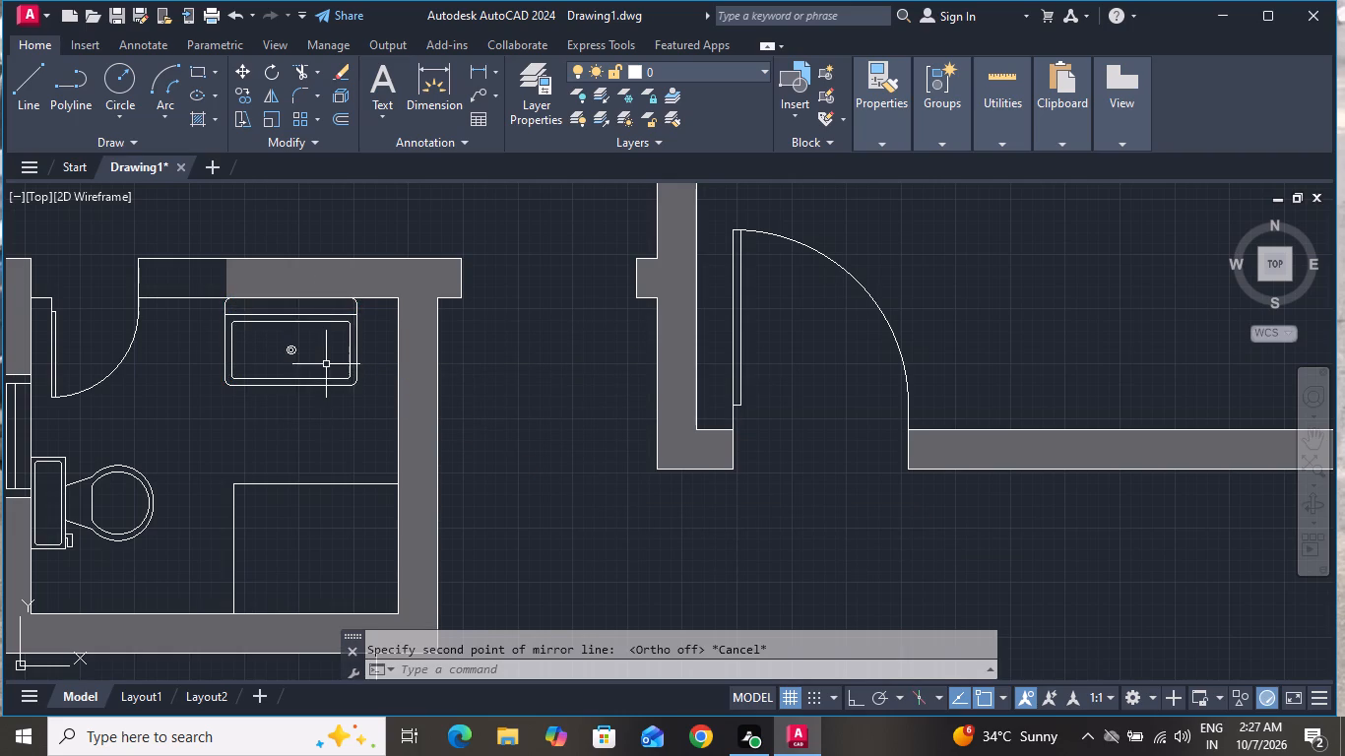
Scale the left toilet's sink down about its drain centre by a factor of about 0.43.
left_click(323, 381)
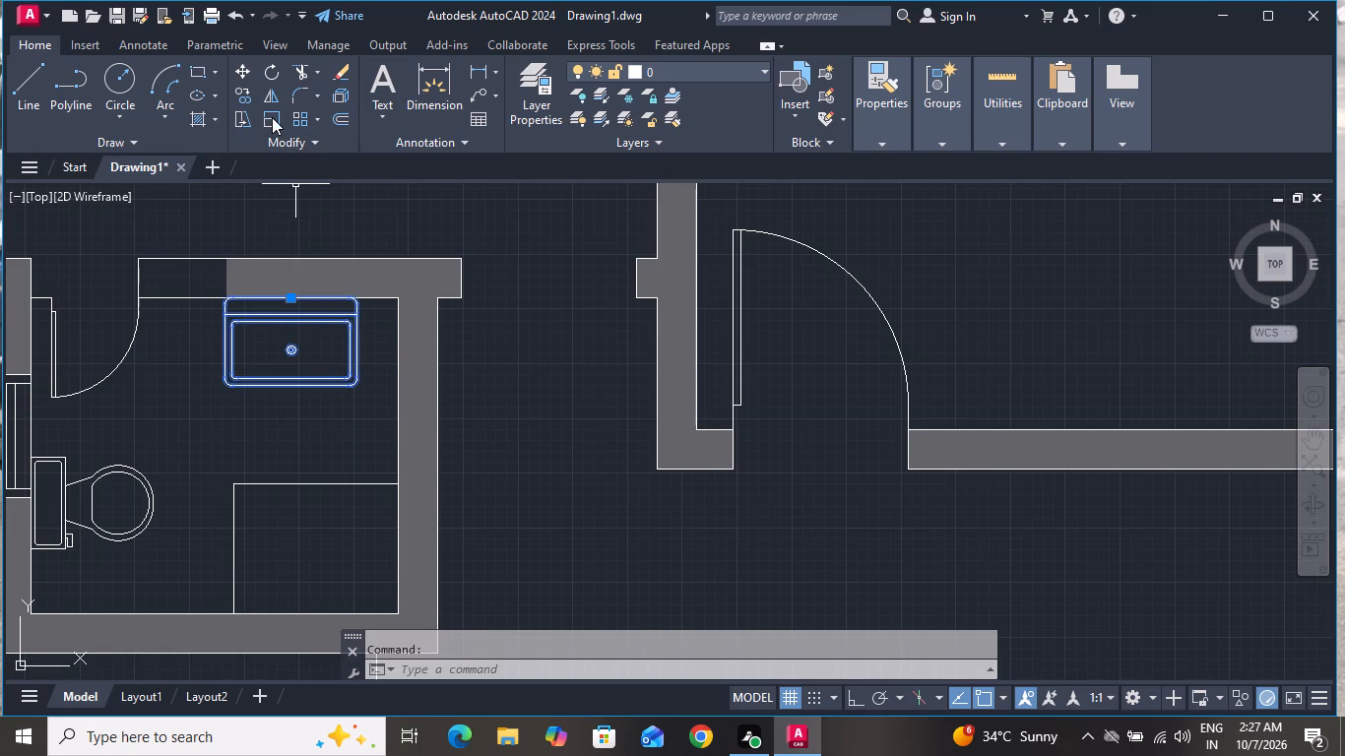
left_click(272, 117)
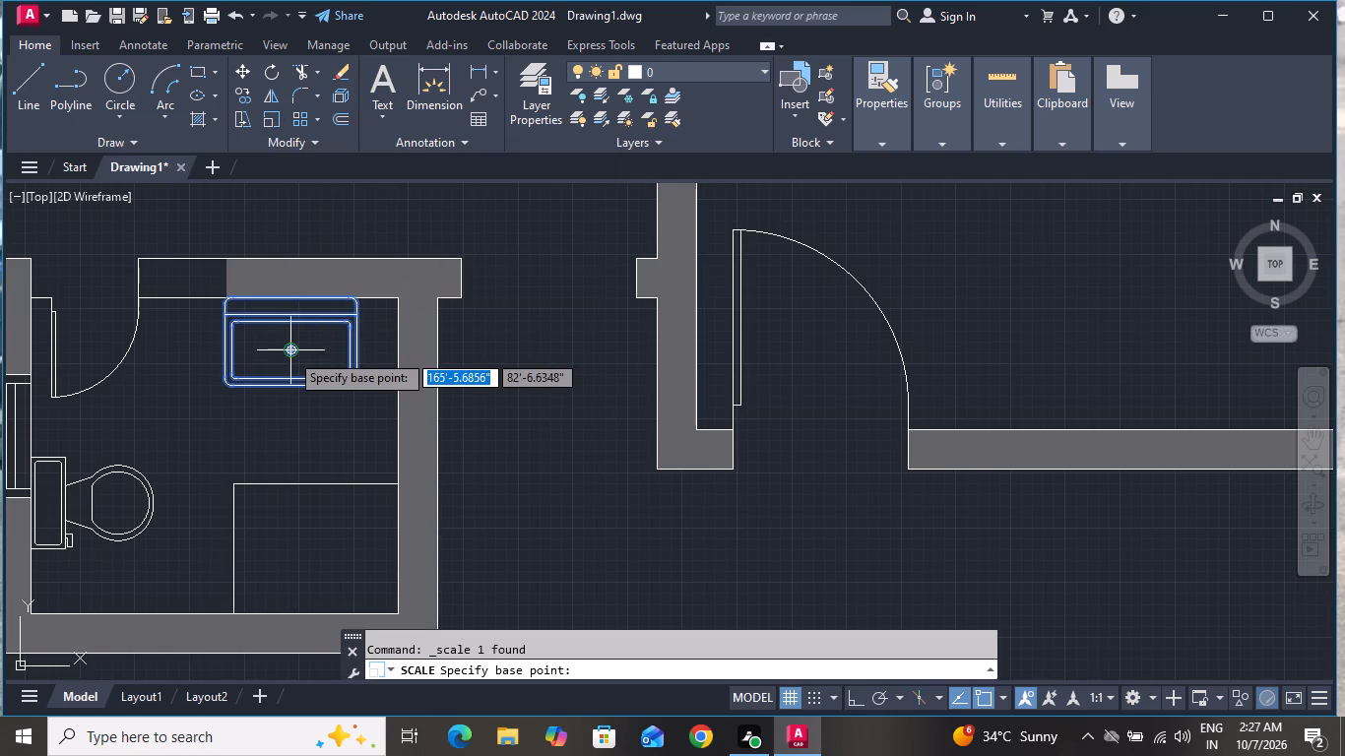
left_click(289, 352)
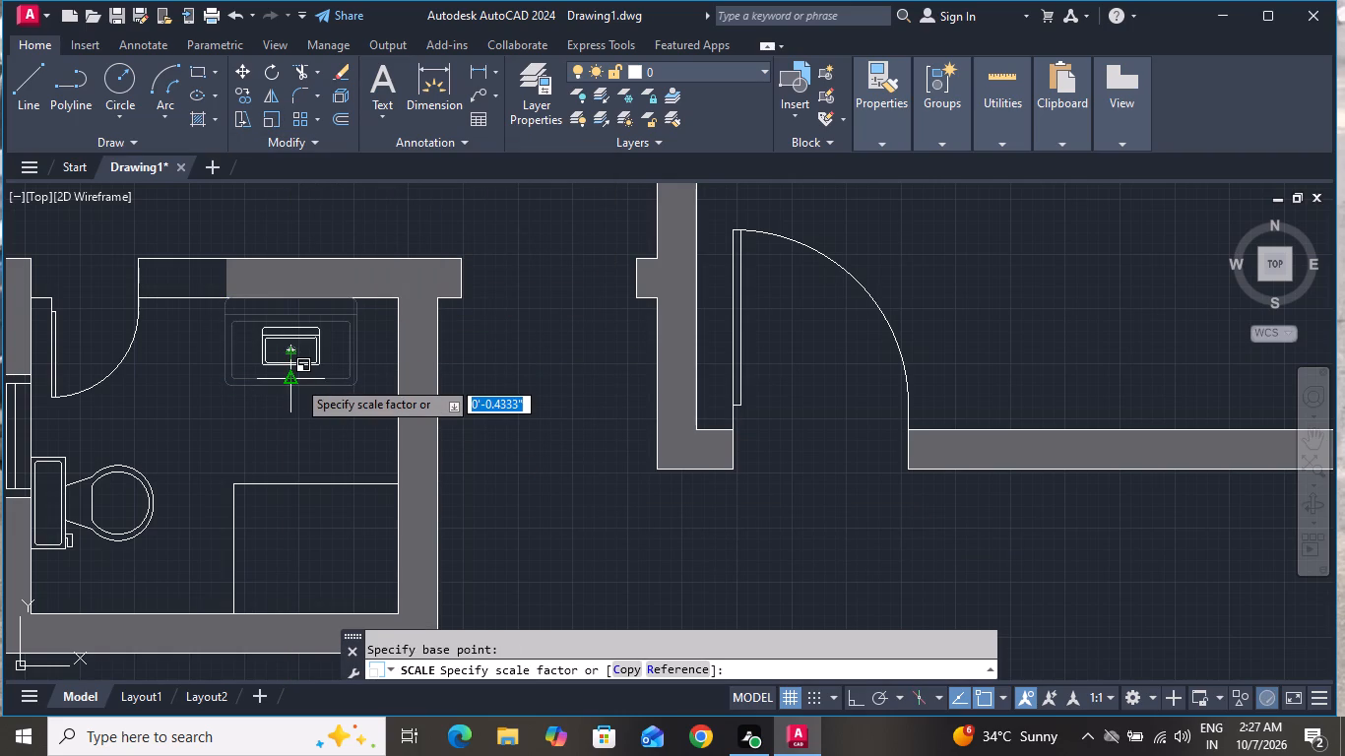
left_click(296, 379)
Move the scaled sink up so that its back edge meets the inner face of the left toilet's upper wall.
left_click(297, 336)
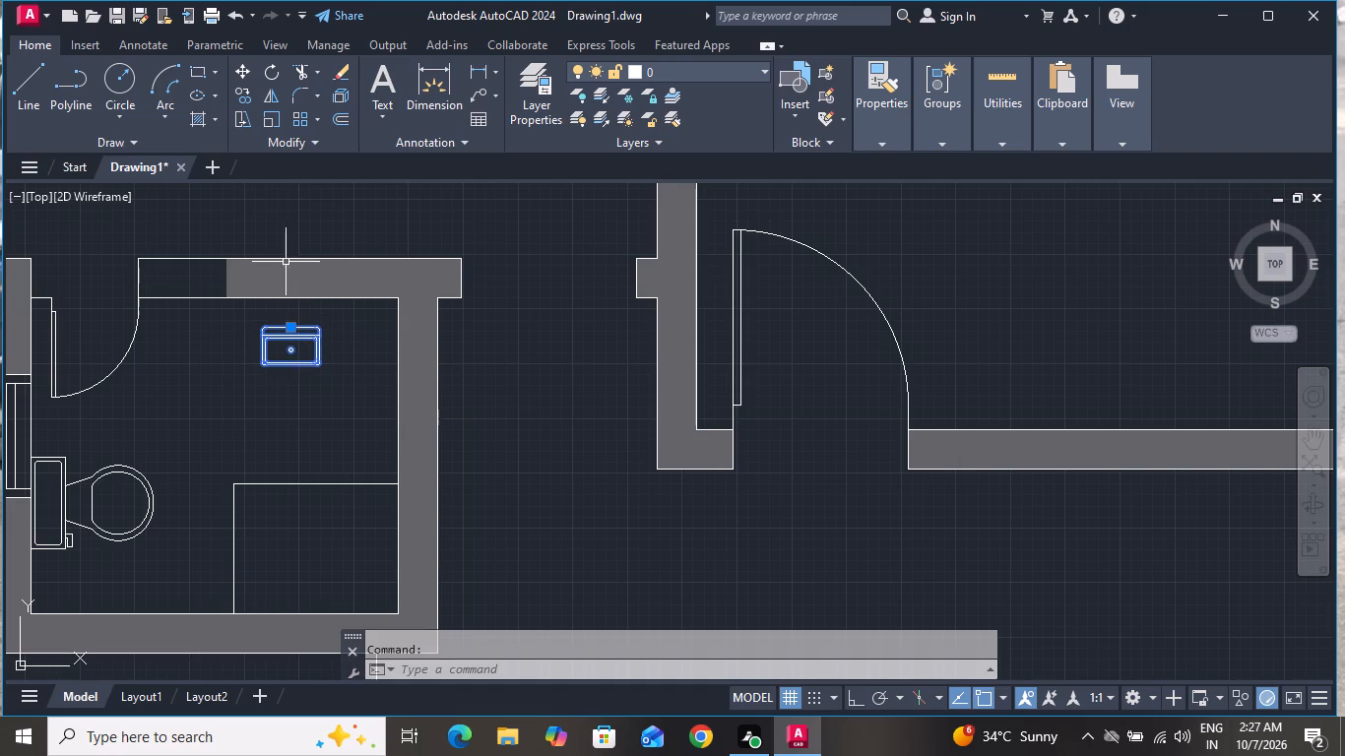
left_click(244, 71)
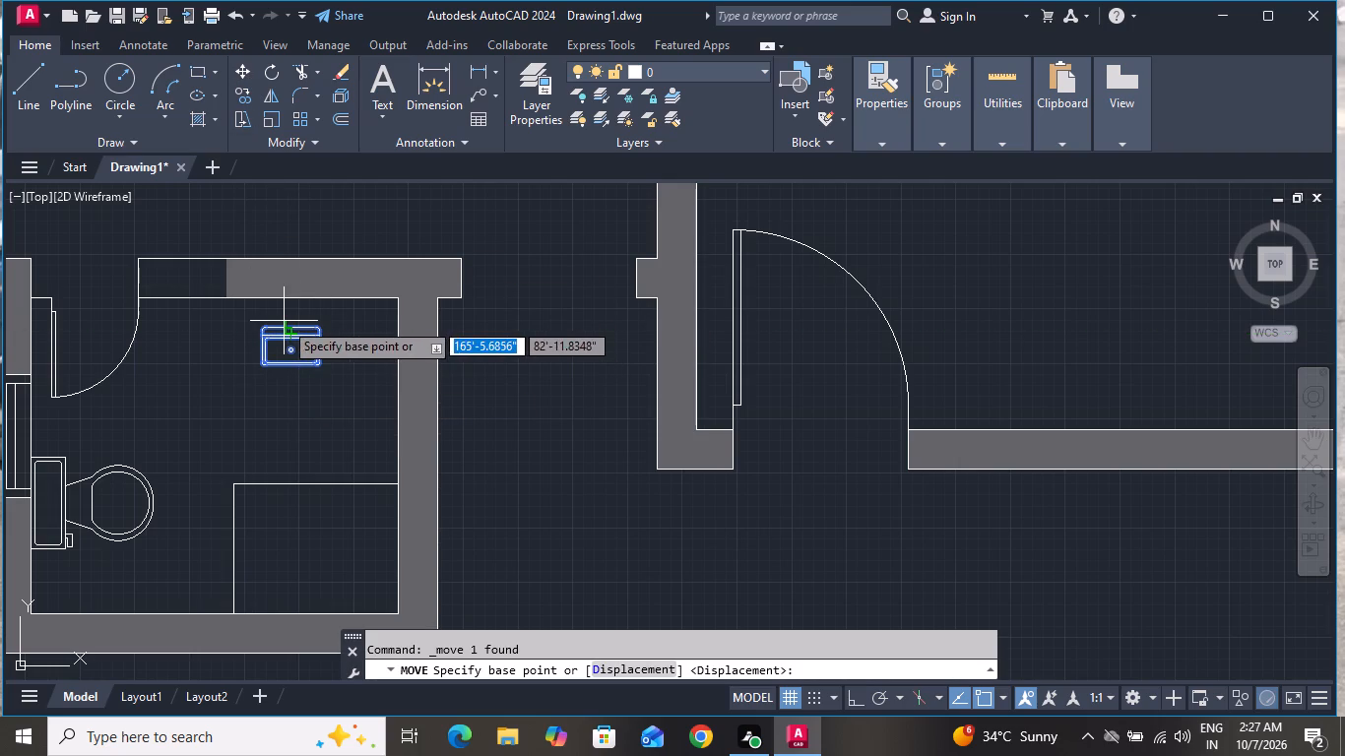
left_click(291, 325)
left_click(291, 294)
Scale the top-right toilet's sink down about its drain centre by a factor of about 0.43.
scroll(358, 376, "down", 1)
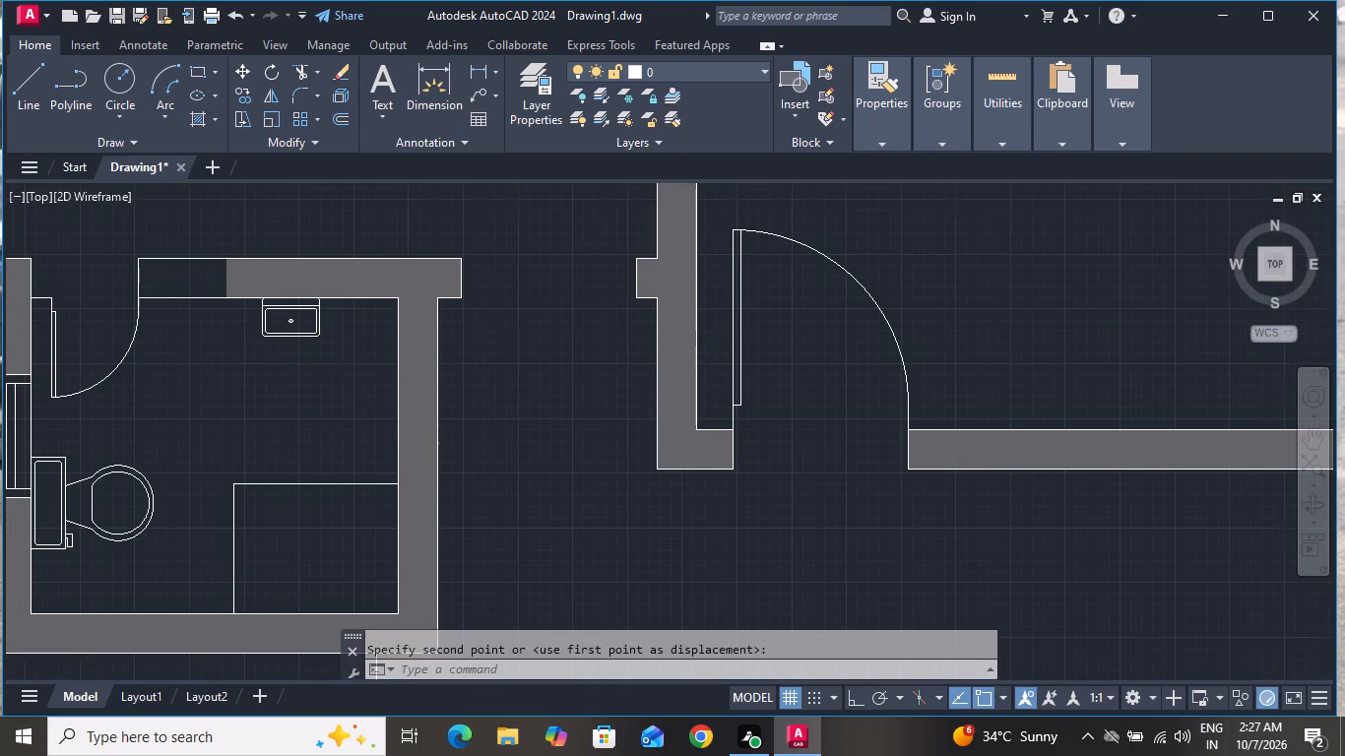
scroll(571, 274, "down", 1)
scroll(571, 274, "up", 1)
scroll(571, 274, "down", 1)
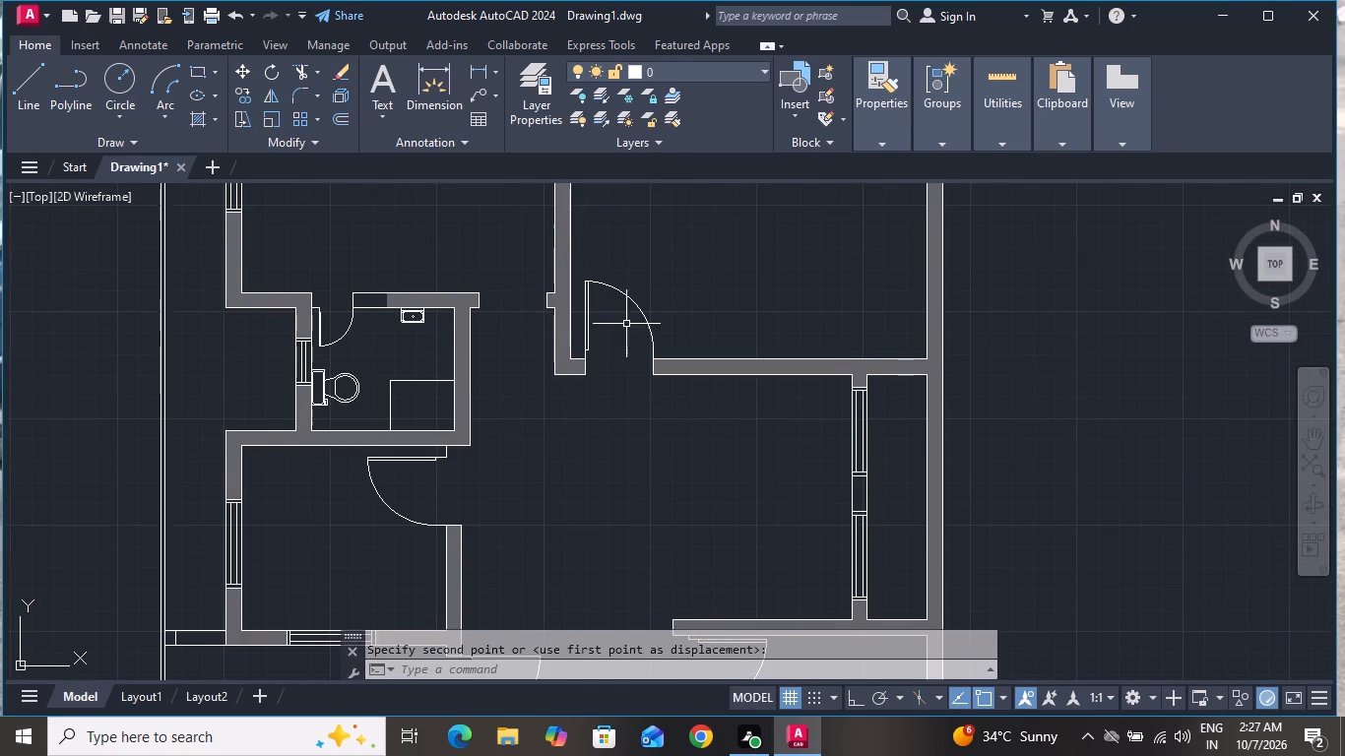
scroll(641, 323, "up", 1)
scroll(642, 324, "down", 1)
scroll(729, 359, "down", 2)
scroll(789, 243, "up", 2)
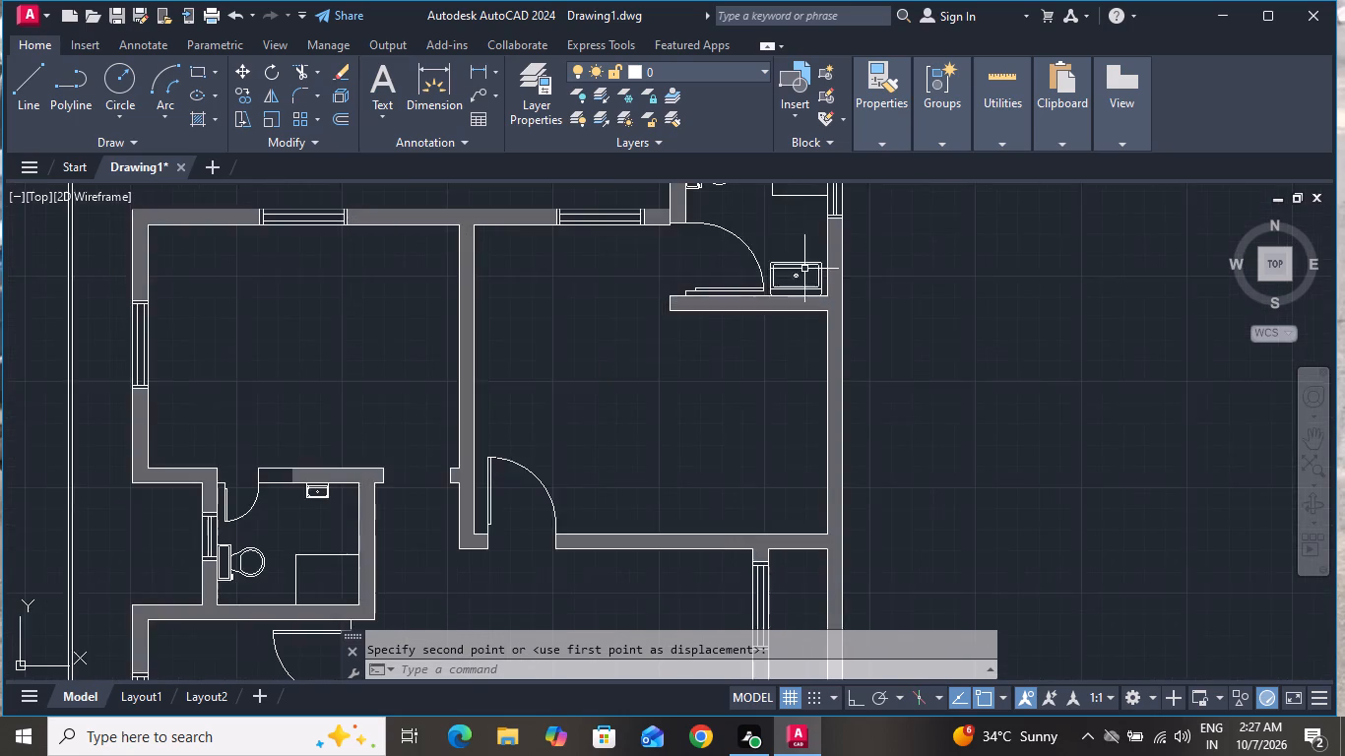
scroll(804, 271, "up", 3)
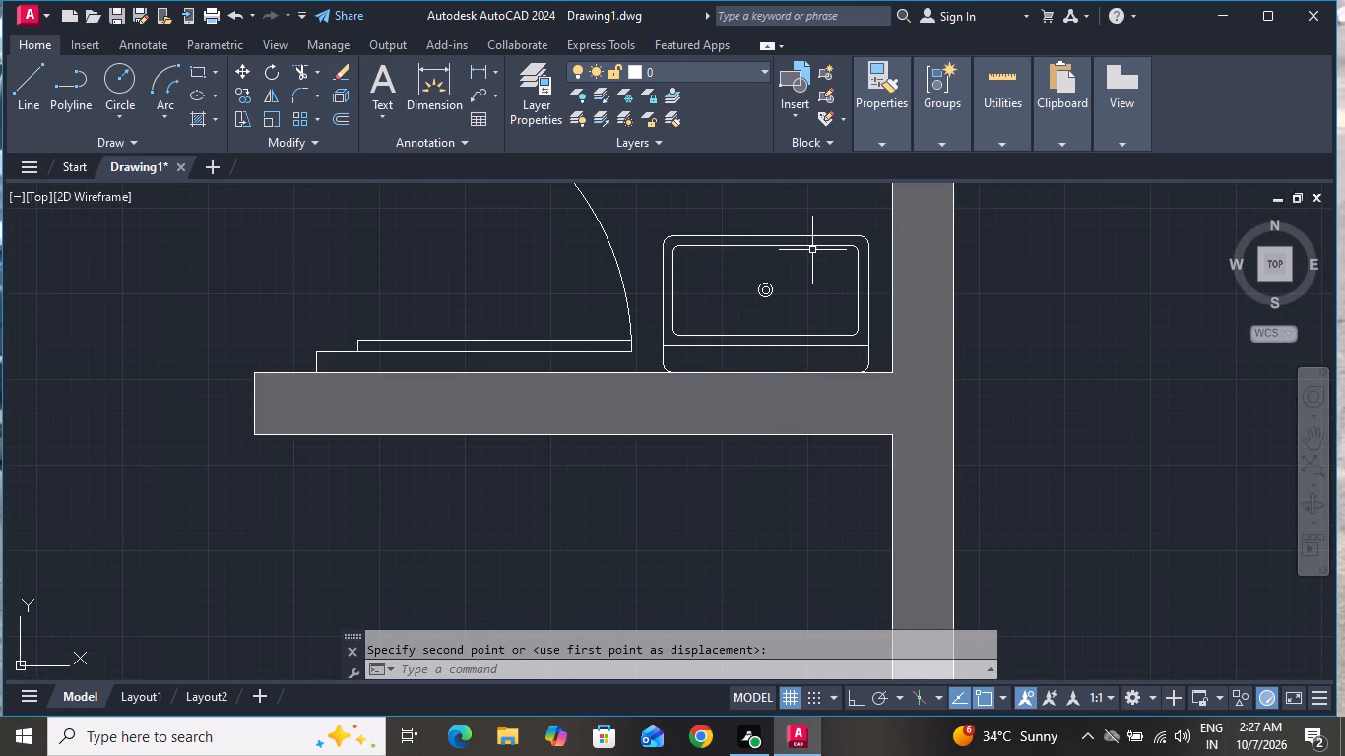
left_click(812, 249)
left_click(809, 217)
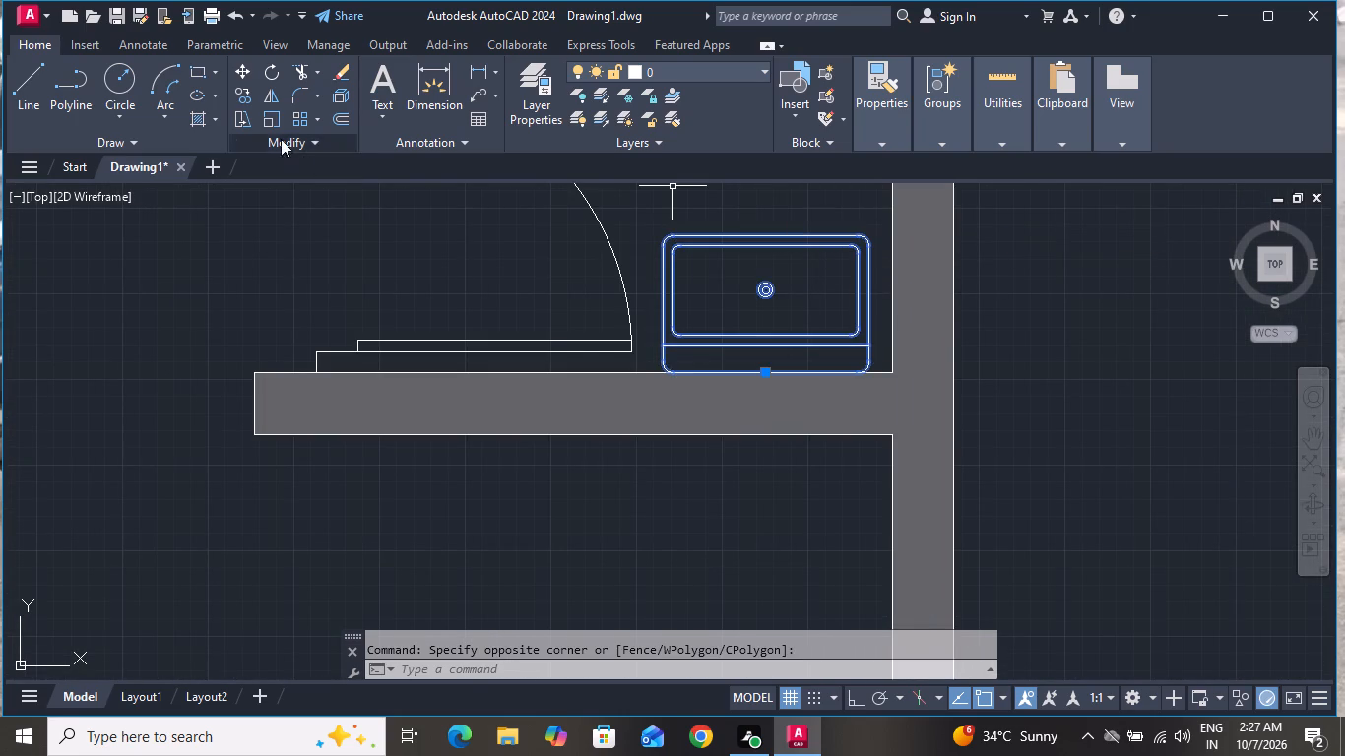
left_click(270, 112)
left_click(768, 288)
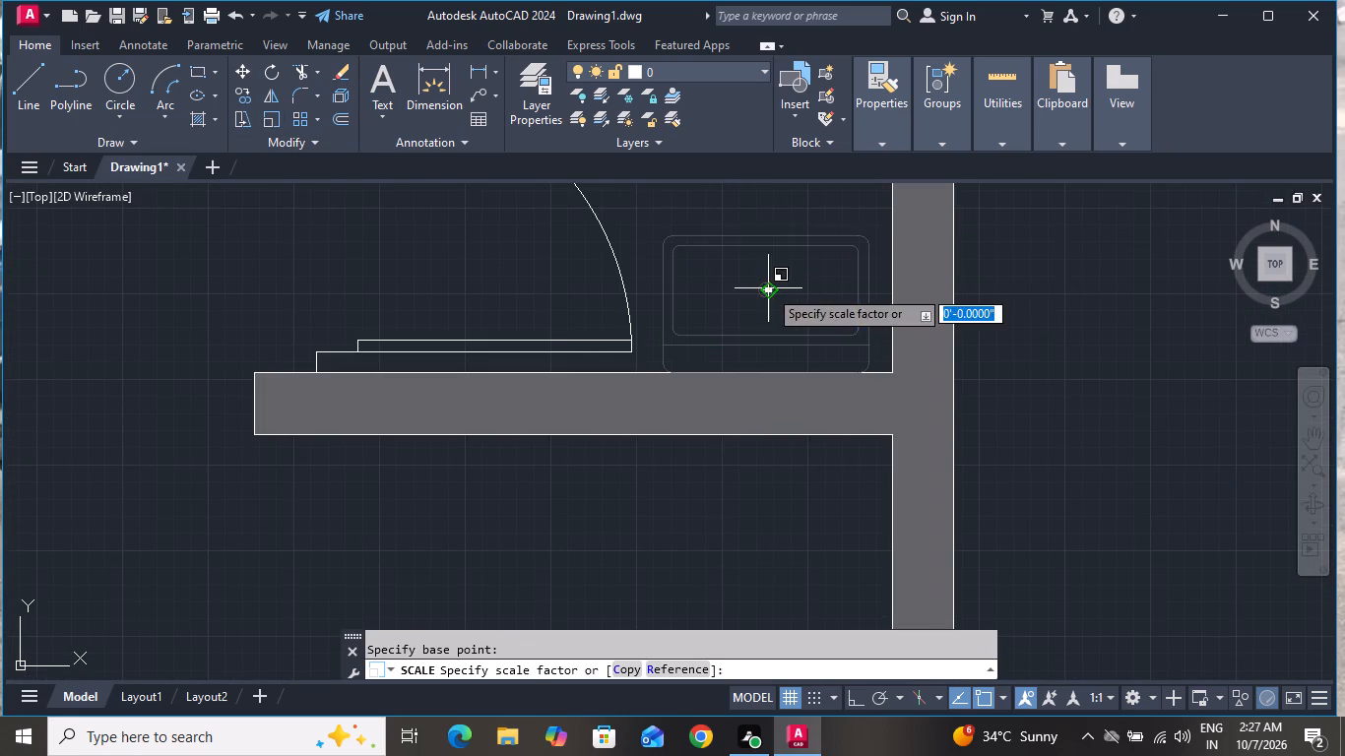
left_click(758, 327)
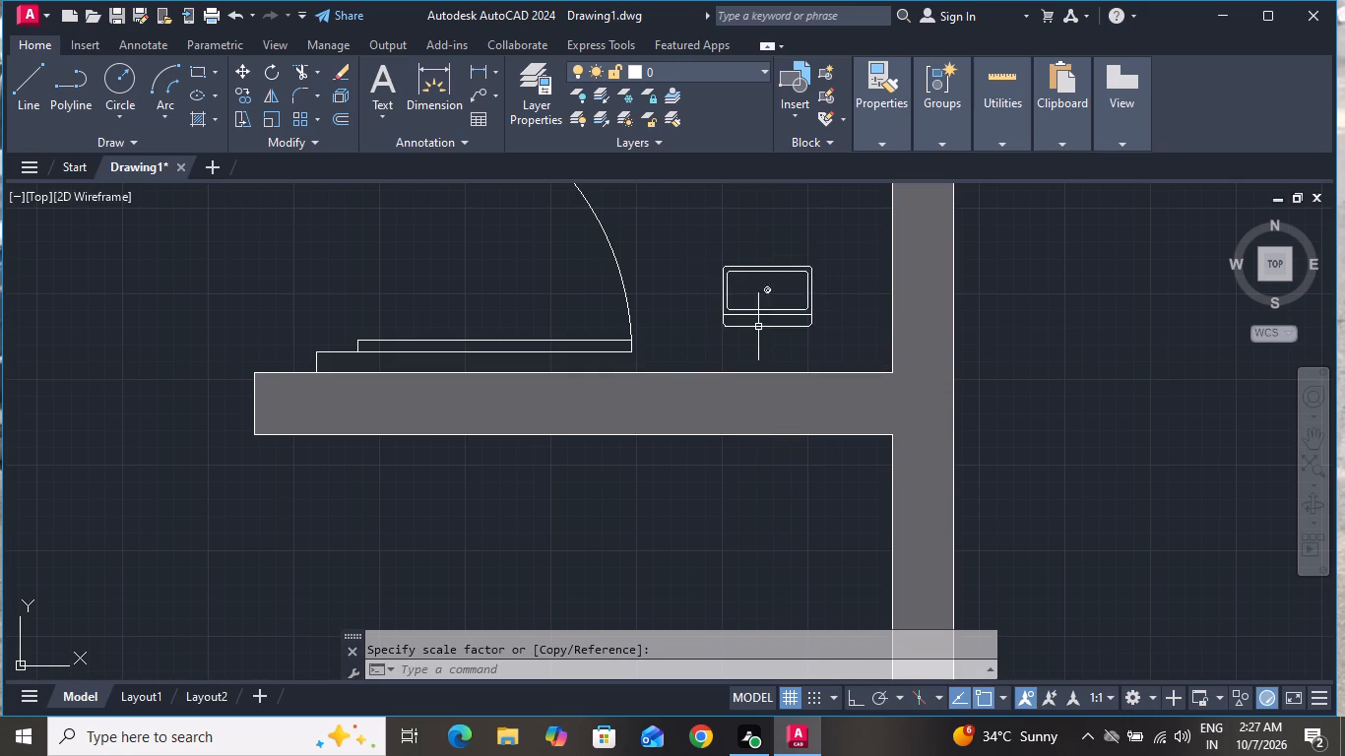
Move the scaled sink down onto the lower wall of the top-right toilet, beside the door.
left_click(748, 327)
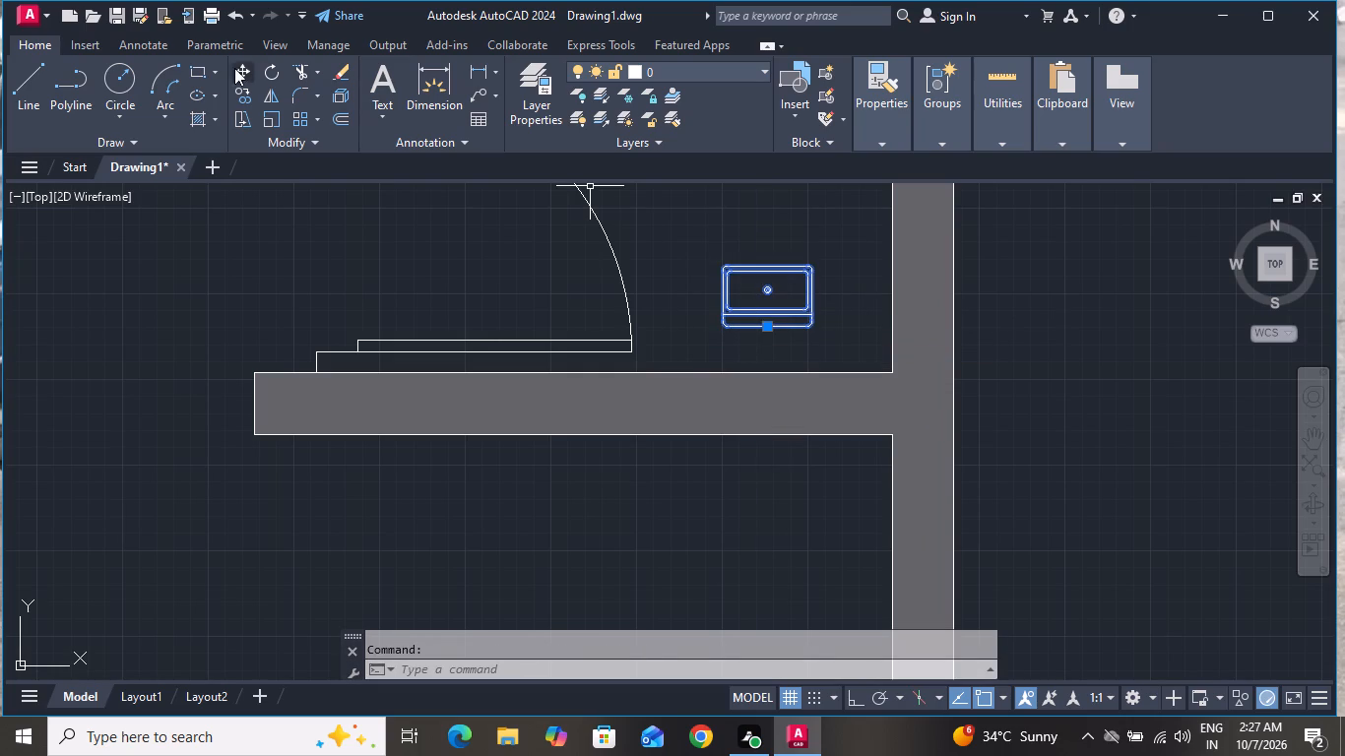
left_click(231, 67)
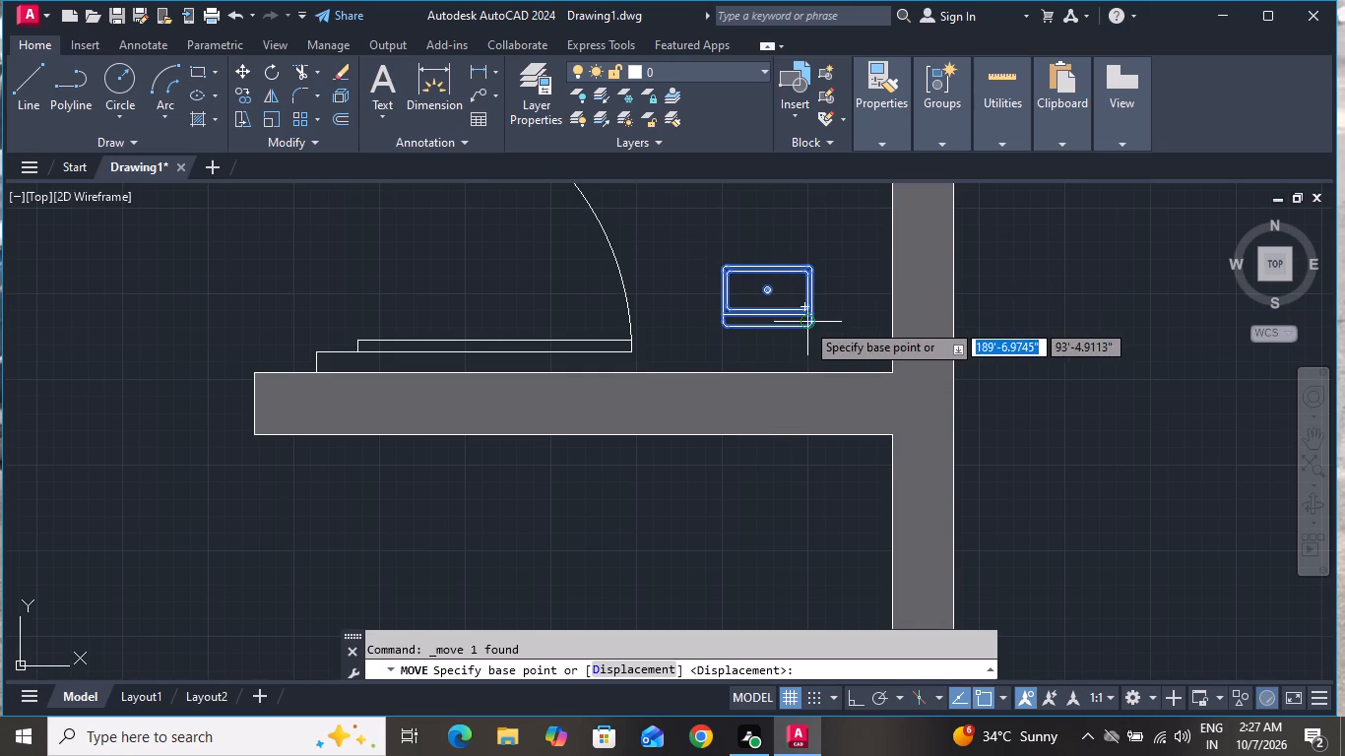
left_click(806, 322)
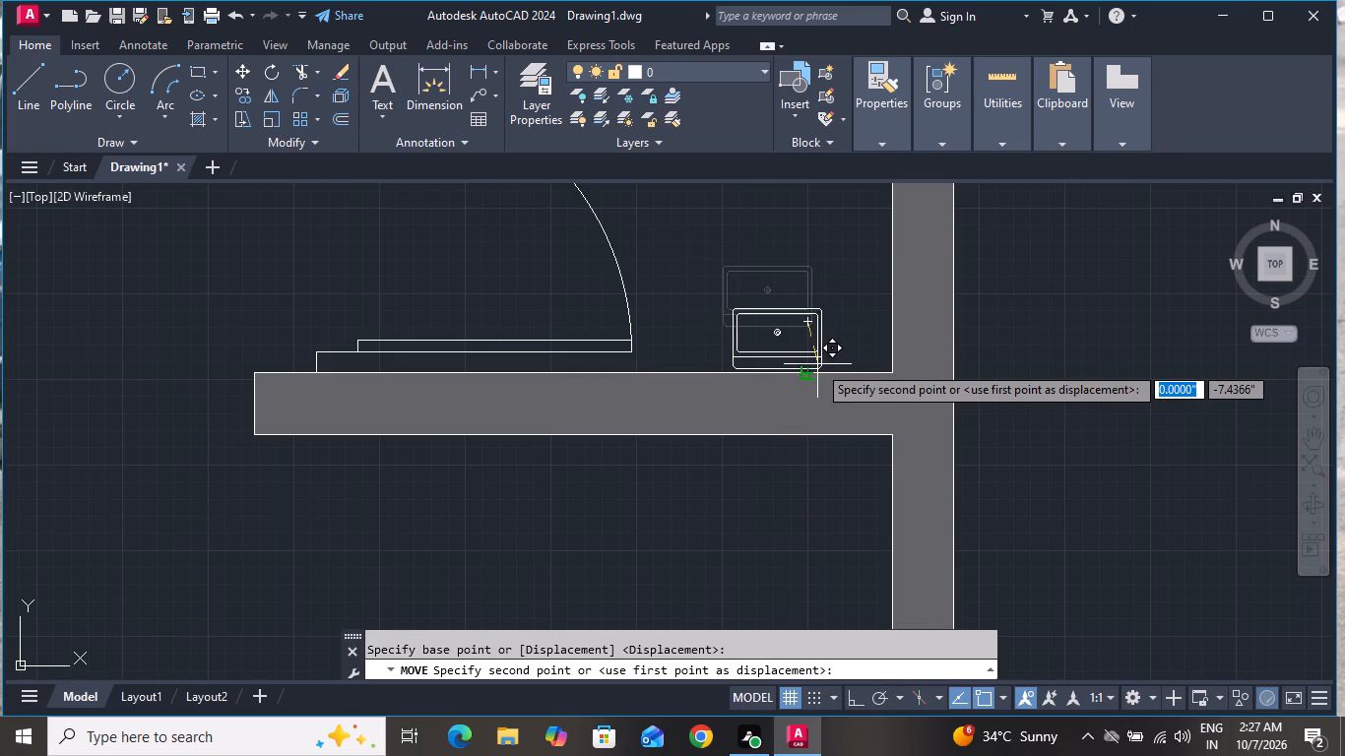
left_click(819, 366)
Move the top-right toilet's sink up about 0.6" so its back edge meets the lower wall's inner face.
scroll(742, 230, "down", 4)
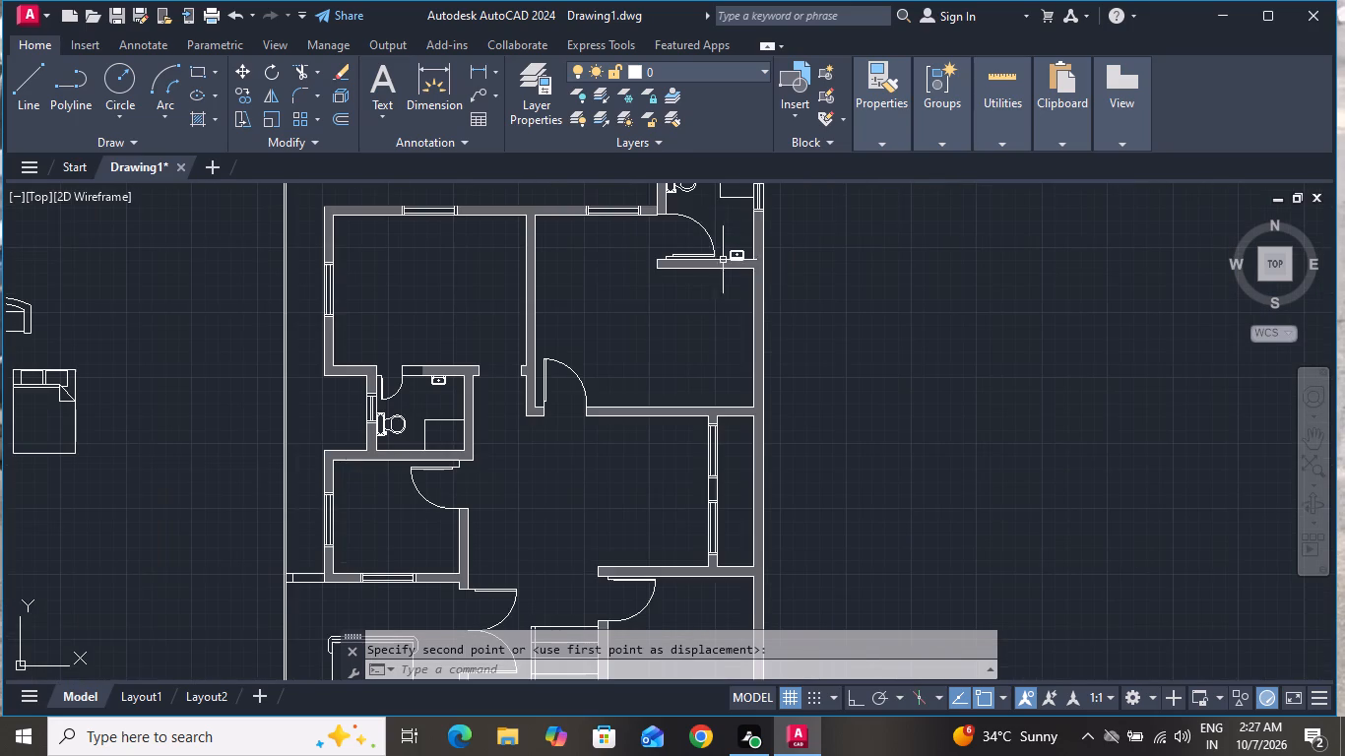
scroll(727, 246, "up", 2)
scroll(757, 267, "down", 1)
scroll(757, 267, "up", 2)
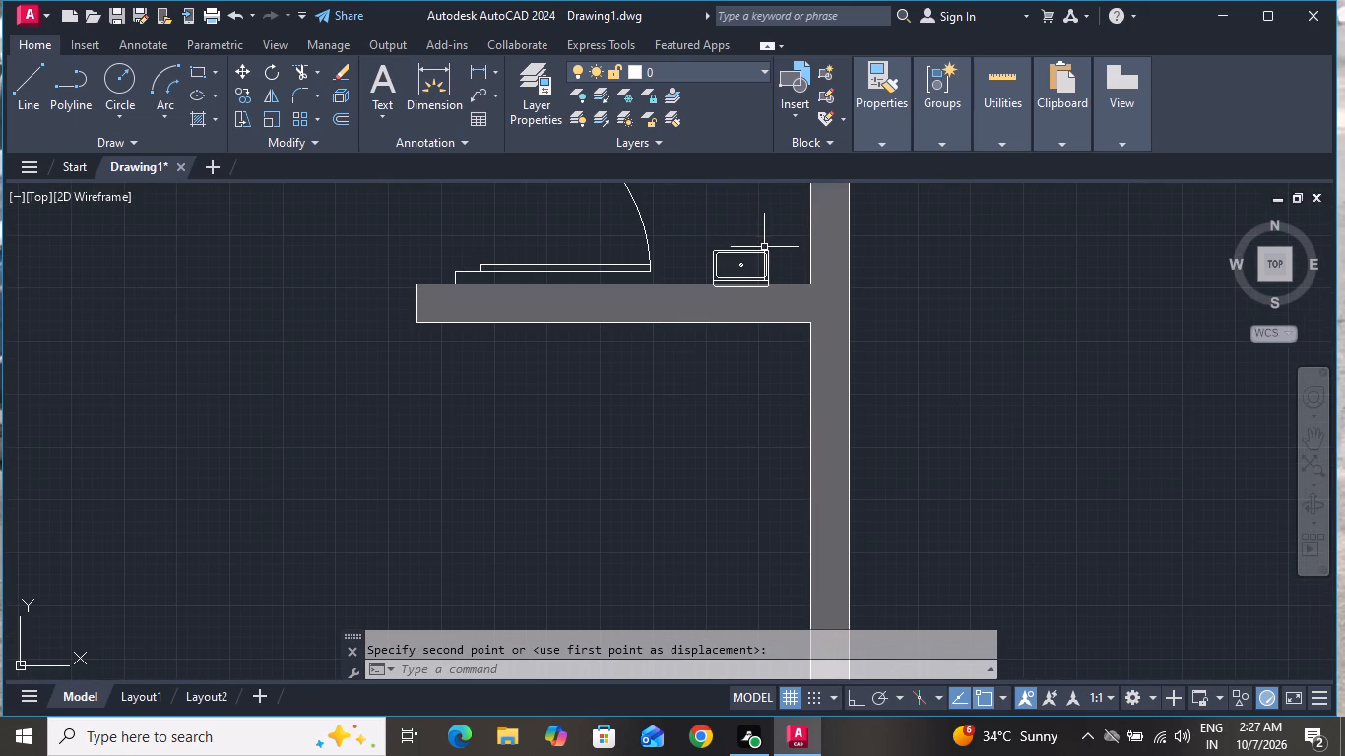
left_click(764, 249)
left_click(241, 68)
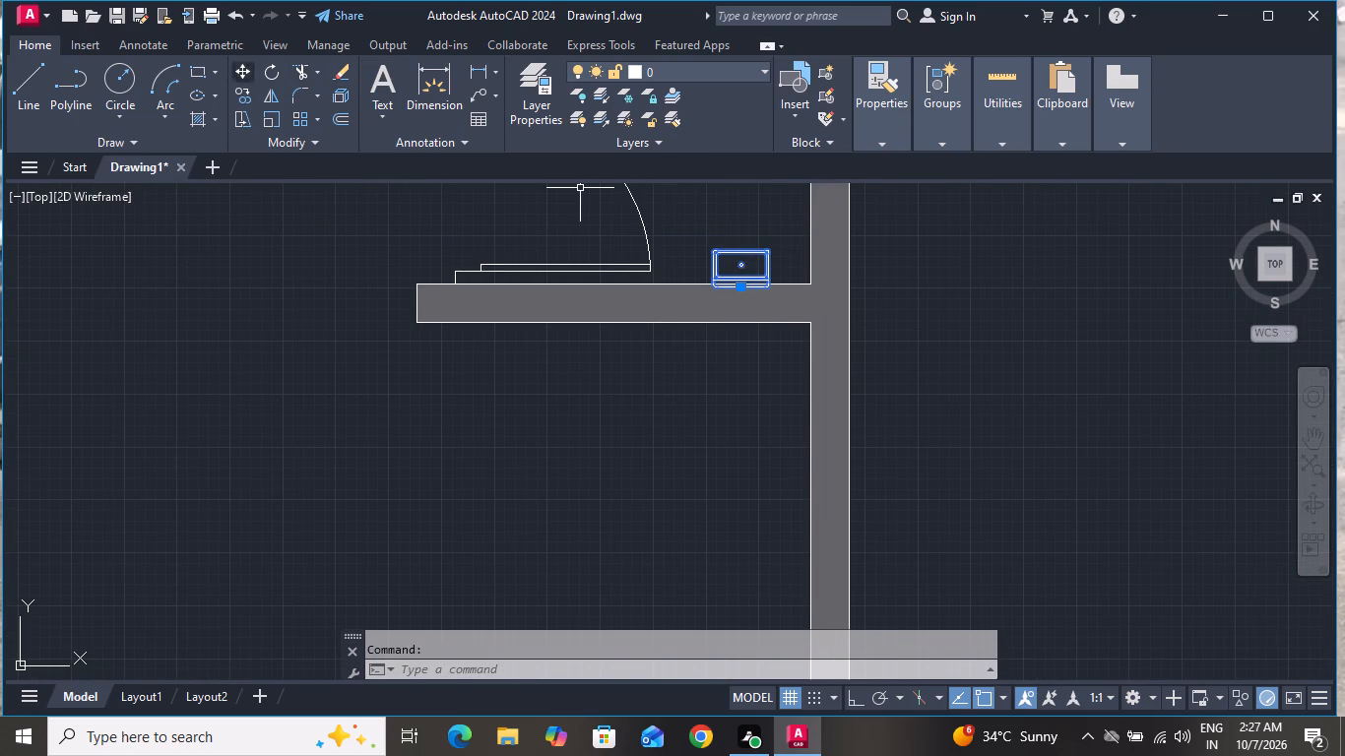
scroll(783, 288, "up", 1)
scroll(783, 288, "down", 1)
scroll(776, 289, "up", 1)
scroll(776, 289, "down", 1)
scroll(776, 290, "up", 1)
scroll(776, 290, "down", 1)
scroll(746, 280, "up", 6)
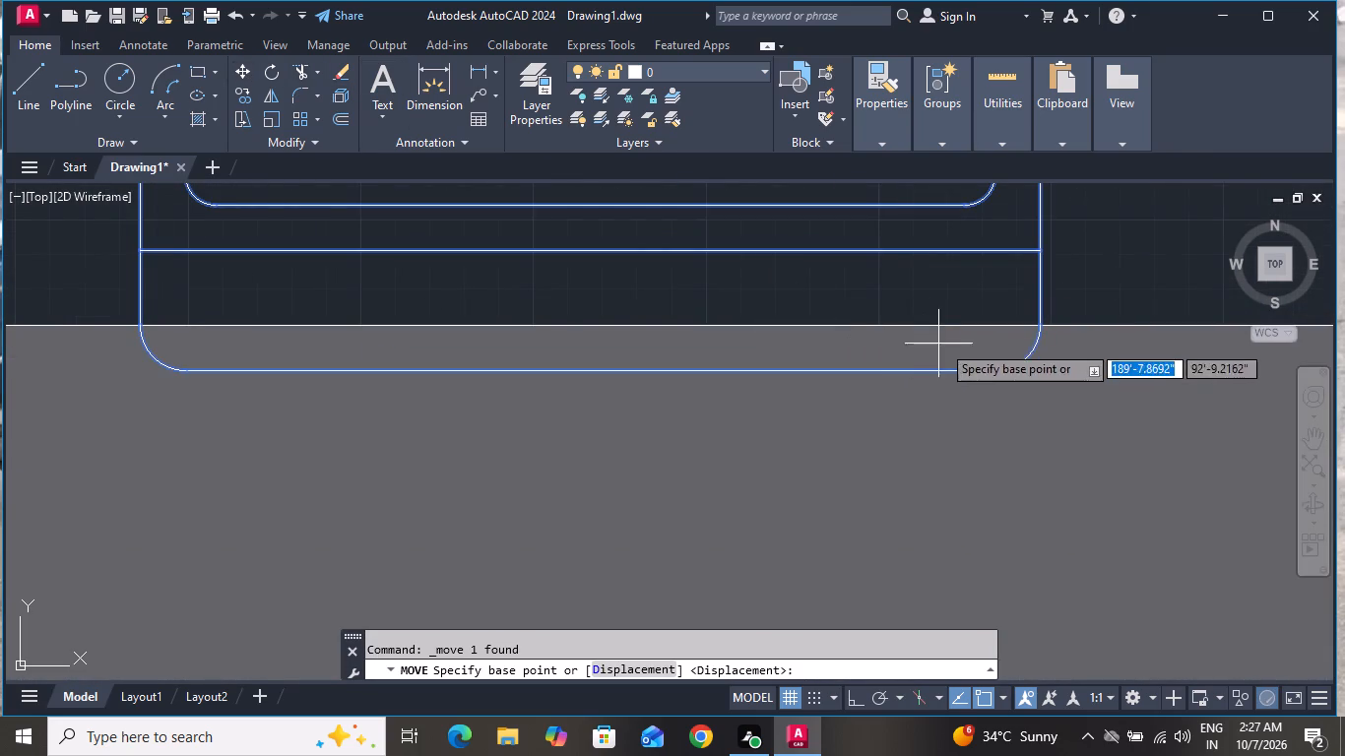
left_click(1036, 352)
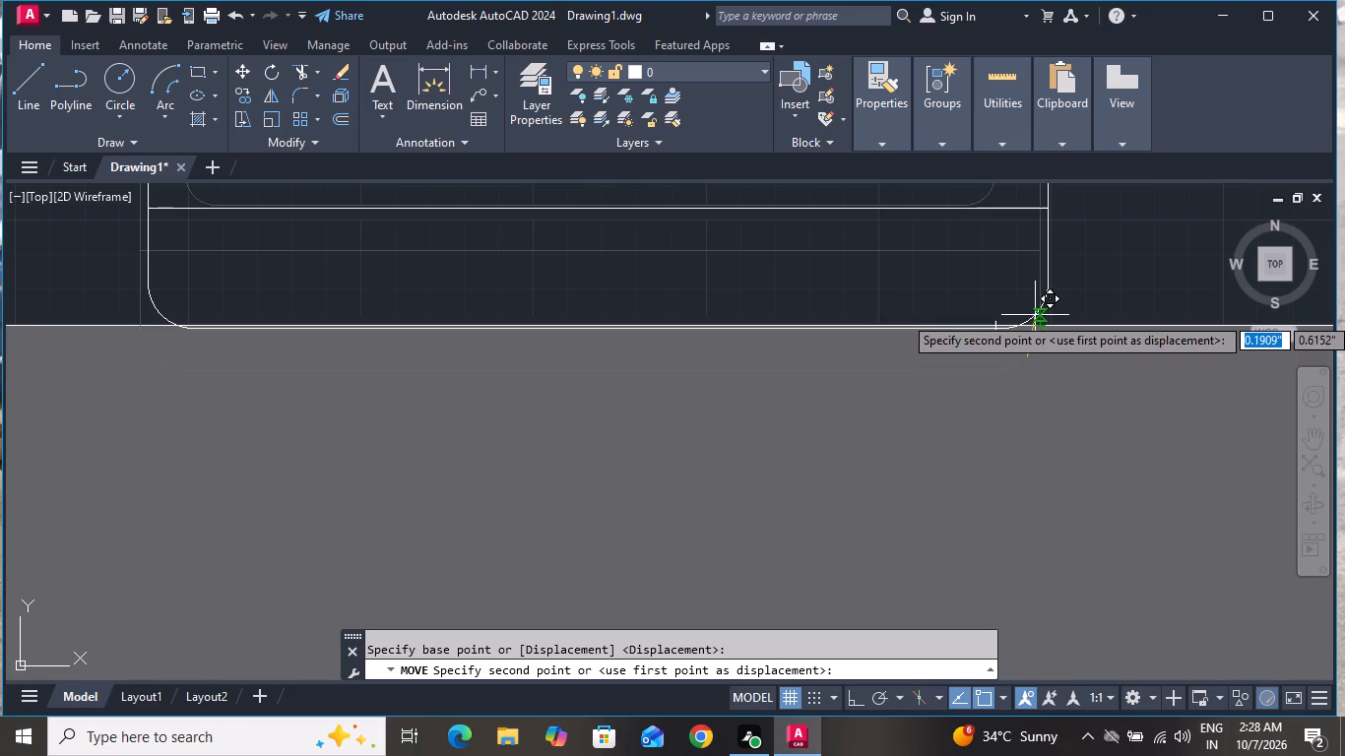
left_click(1035, 313)
Move the bed from outside the plan into the upper-left bedroom, its head against the upper wall below the window.
scroll(995, 345, "down", 5)
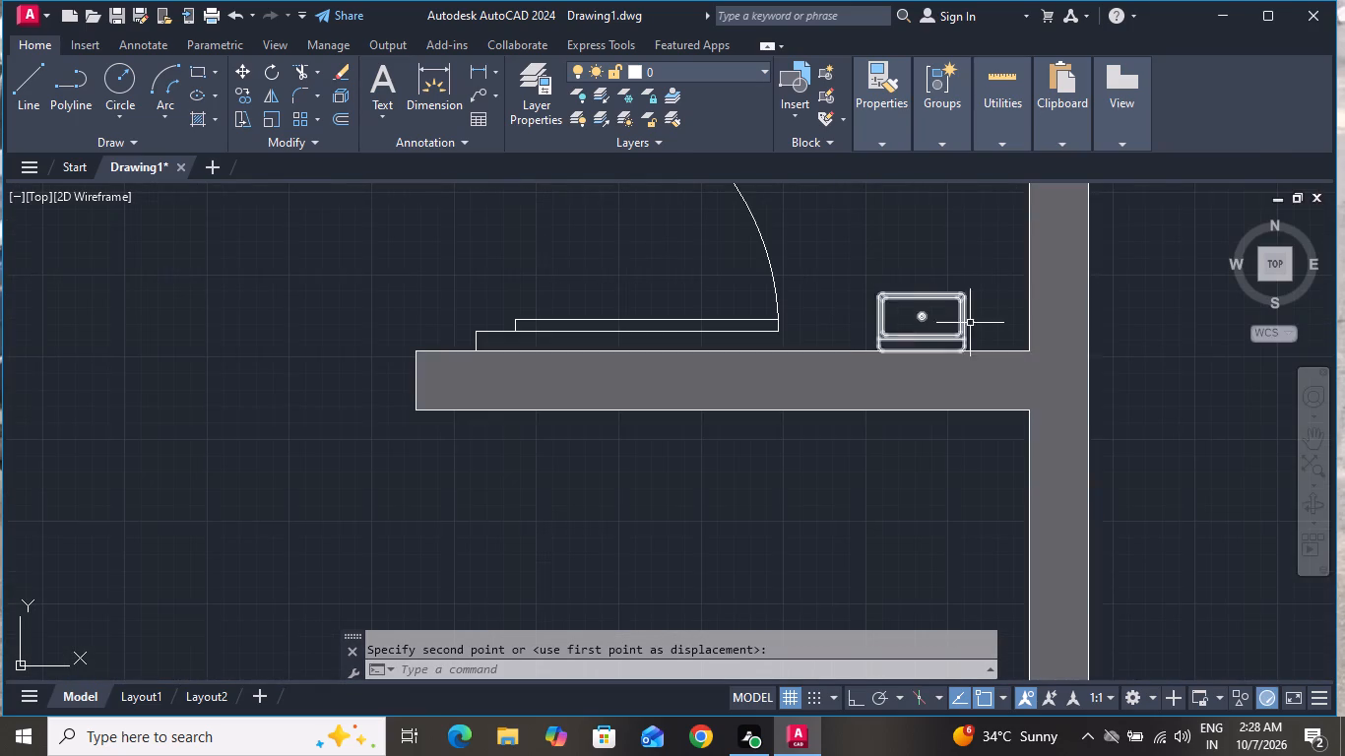
scroll(1320, 113, "down", 2)
scroll(1211, 212, "down", 1)
scroll(985, 388, "down", 2)
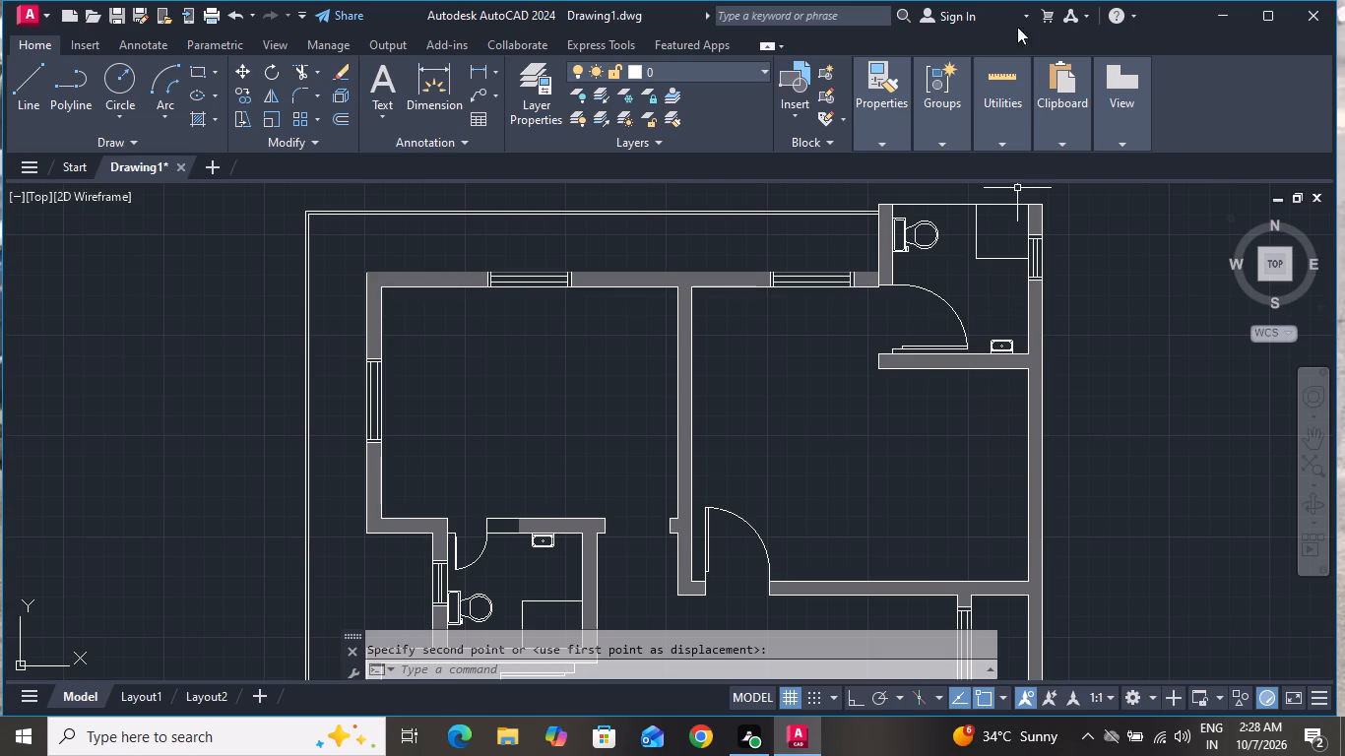
scroll(697, 331, "down", 1)
left_click_drag(335, 444, 330, 456)
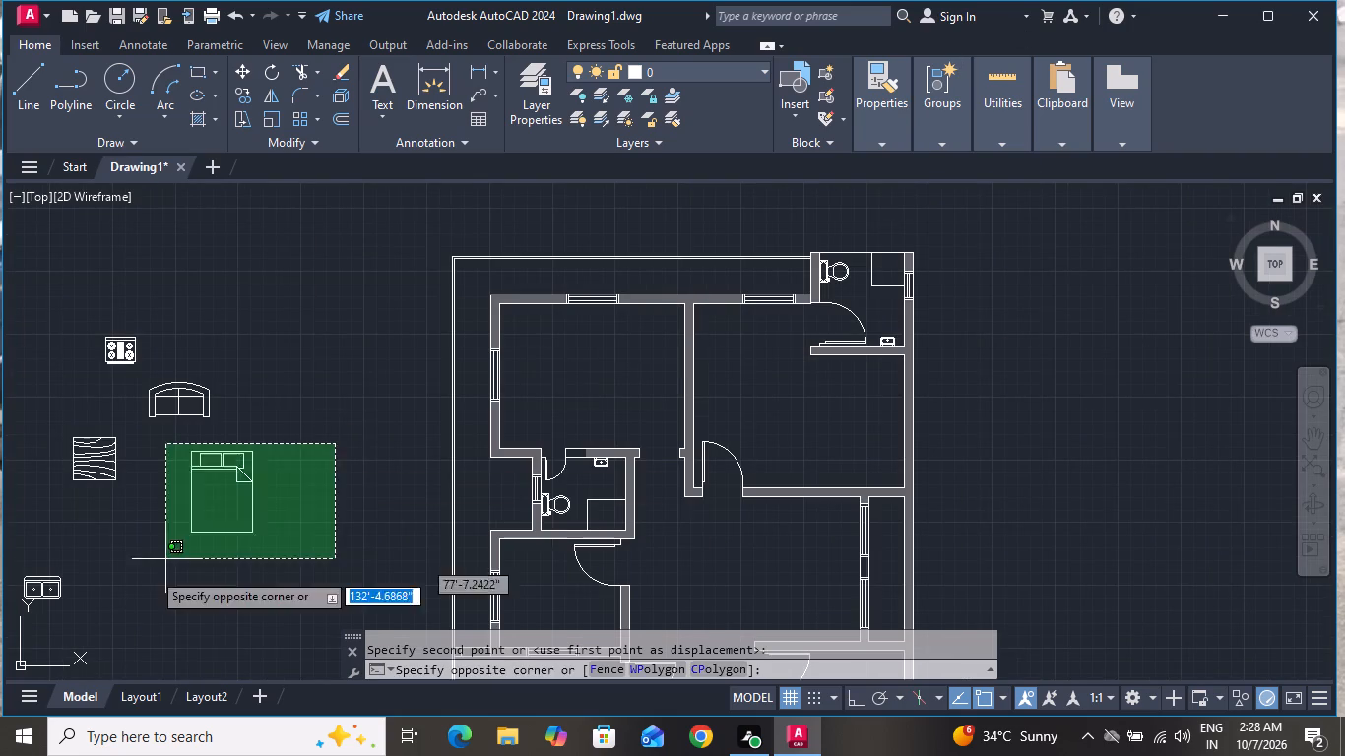
left_click(131, 589)
left_click(231, 72)
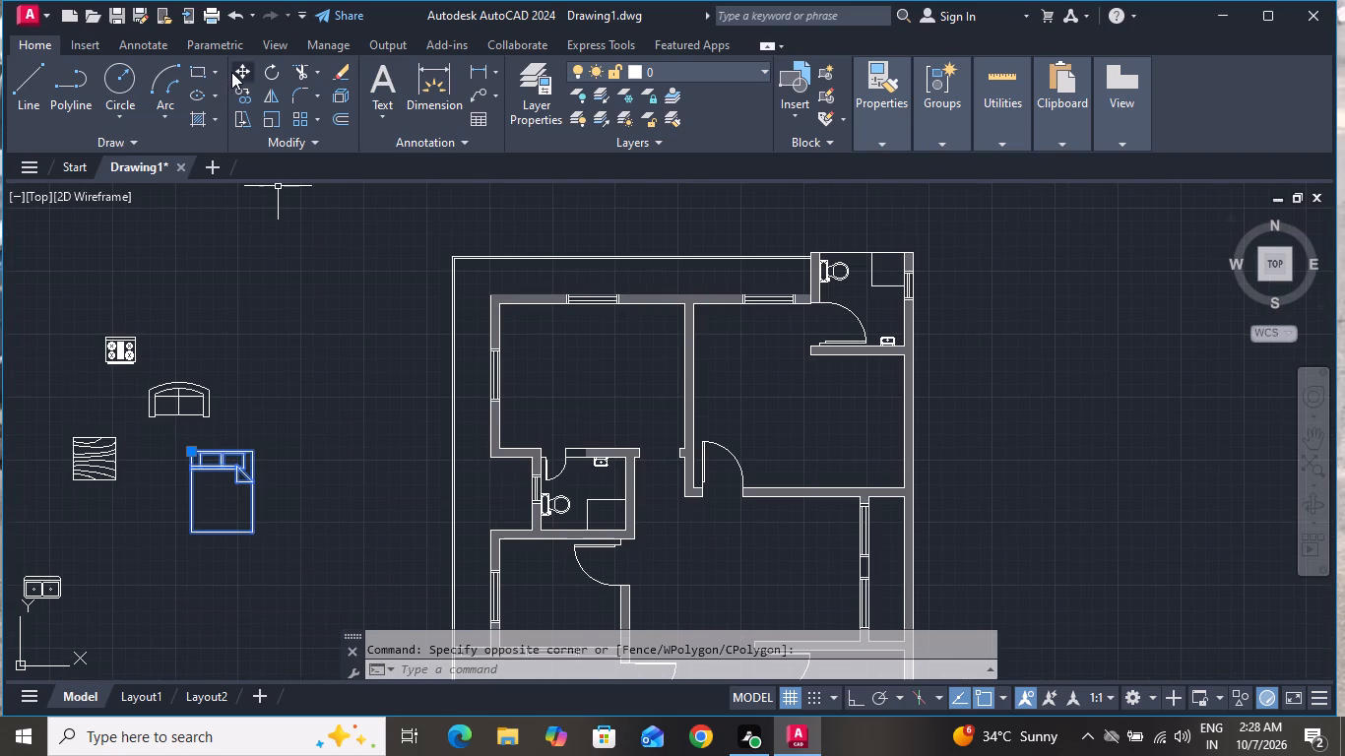
left_click(255, 456)
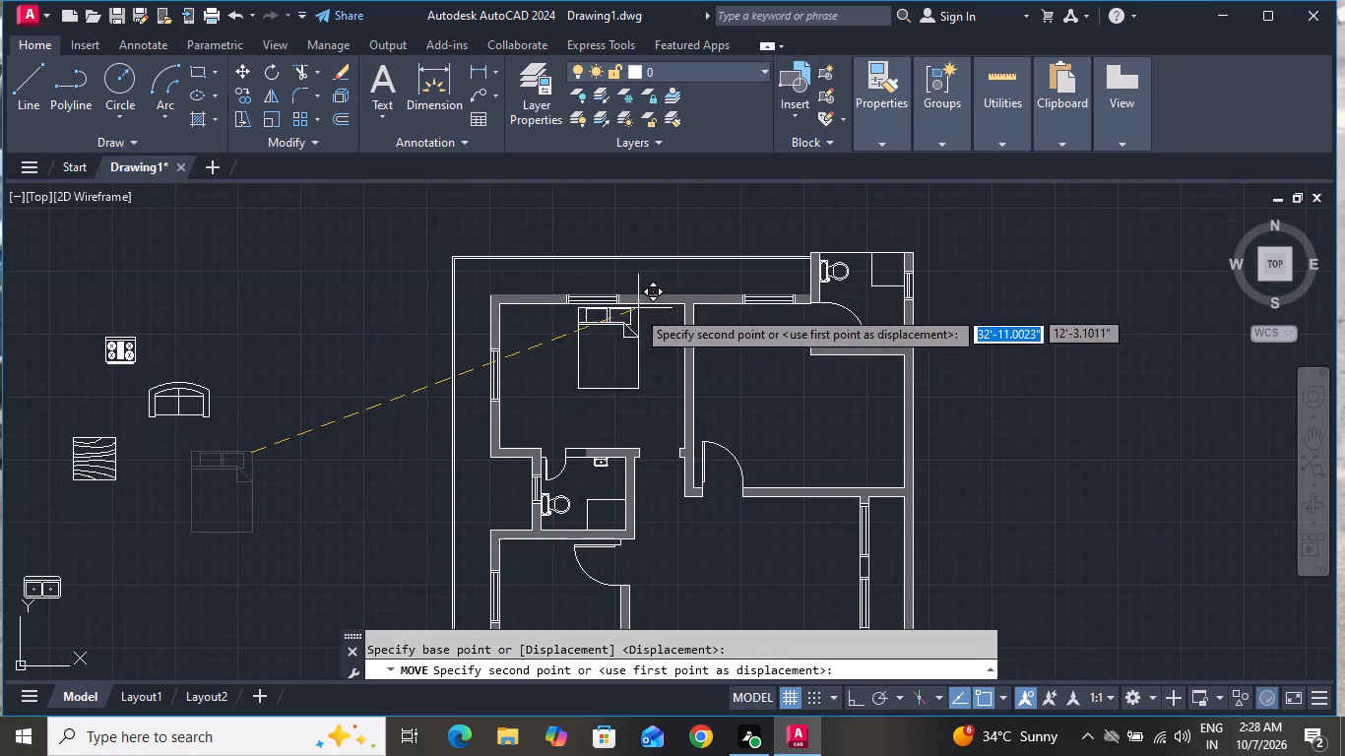
scroll(617, 312, "up", 4)
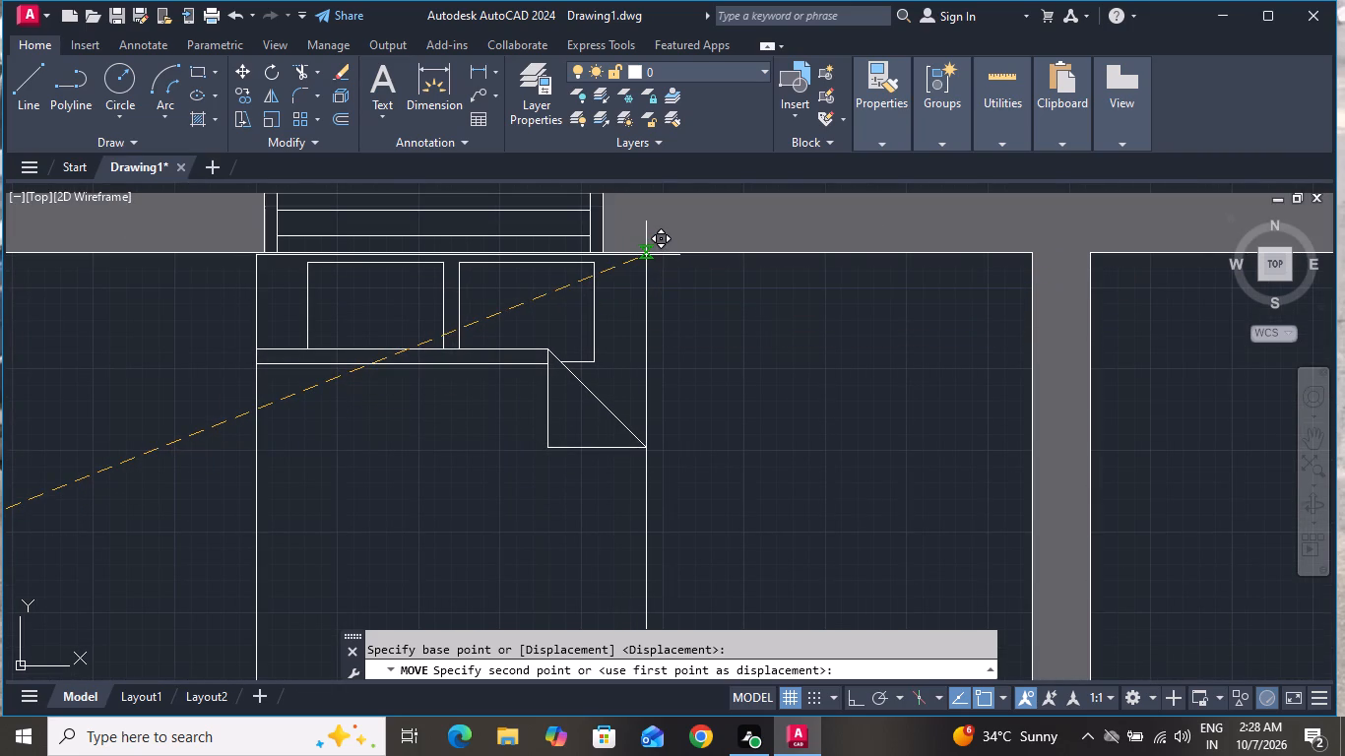
left_click(646, 255)
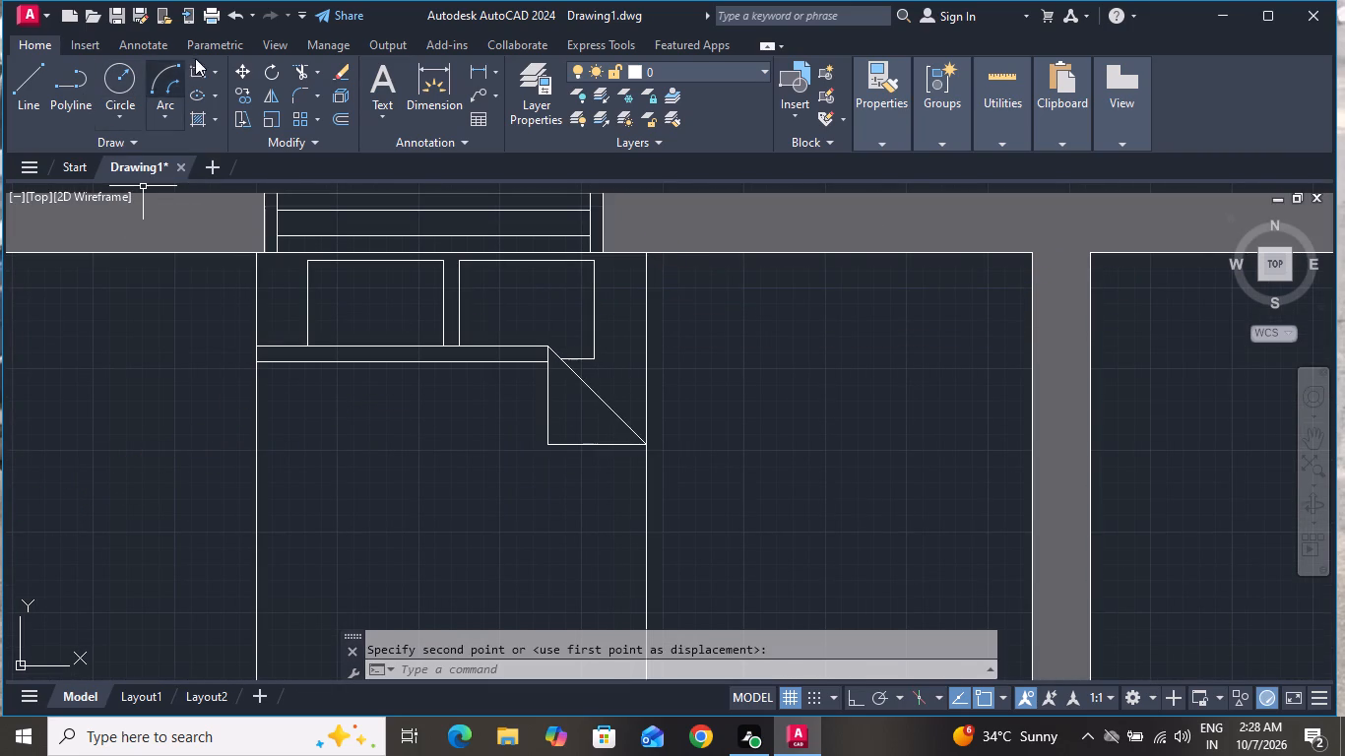
Draw a small rectangle about 7.5" by 6.7" beside the head of the bed, near the upper wall.
left_click(206, 68)
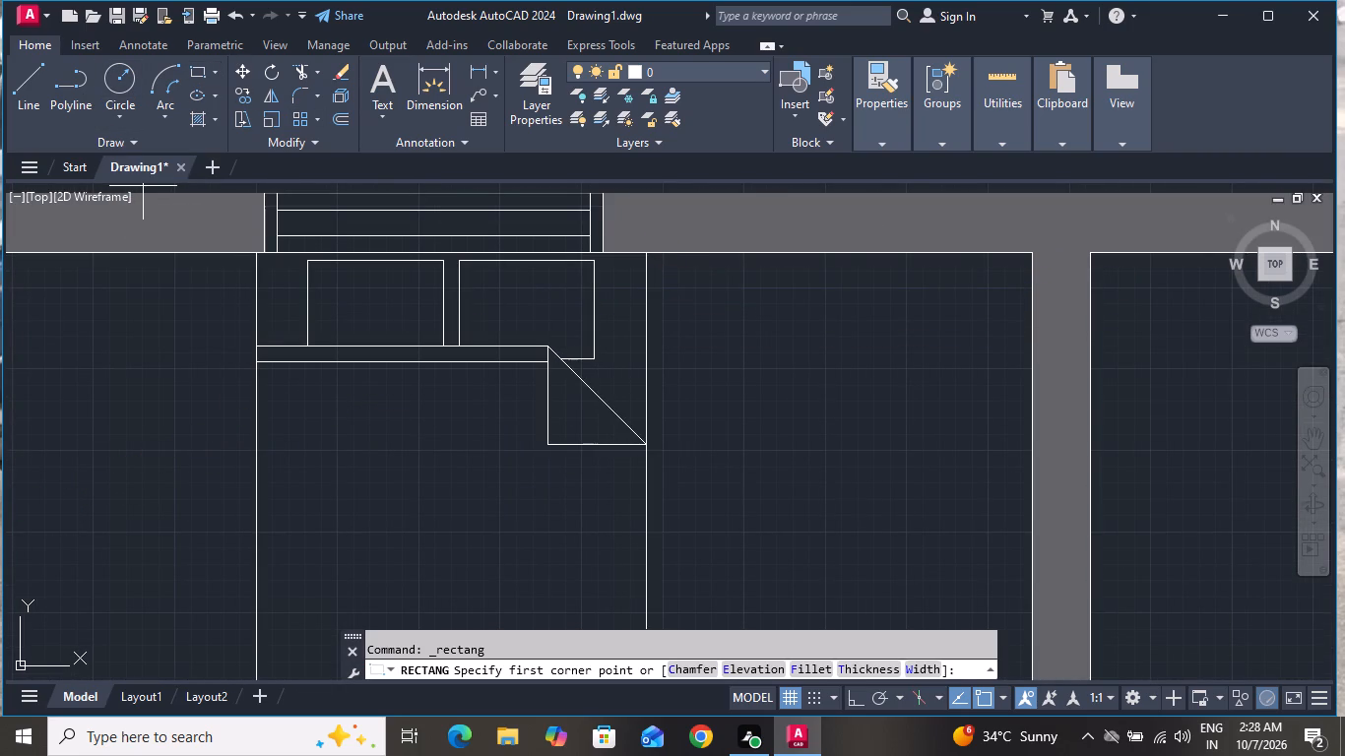
scroll(691, 289, "up", 2)
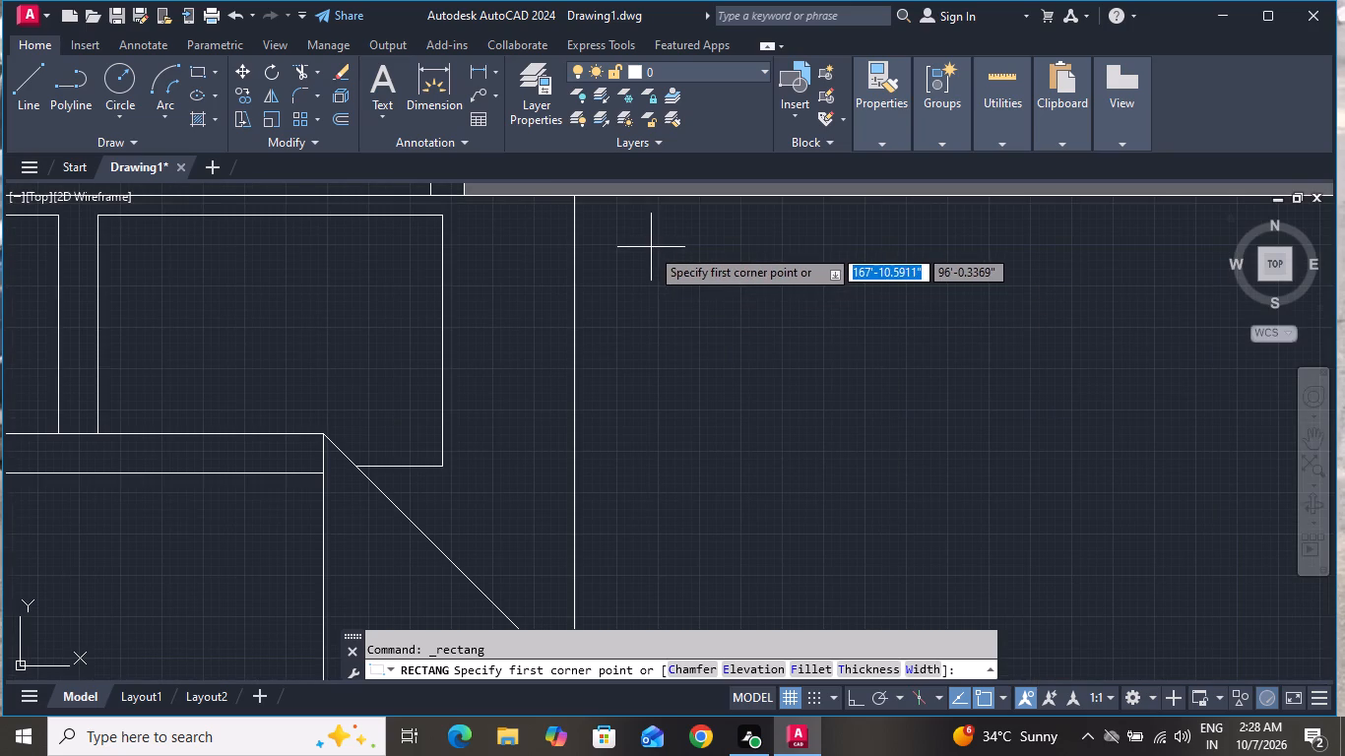
left_click(638, 240)
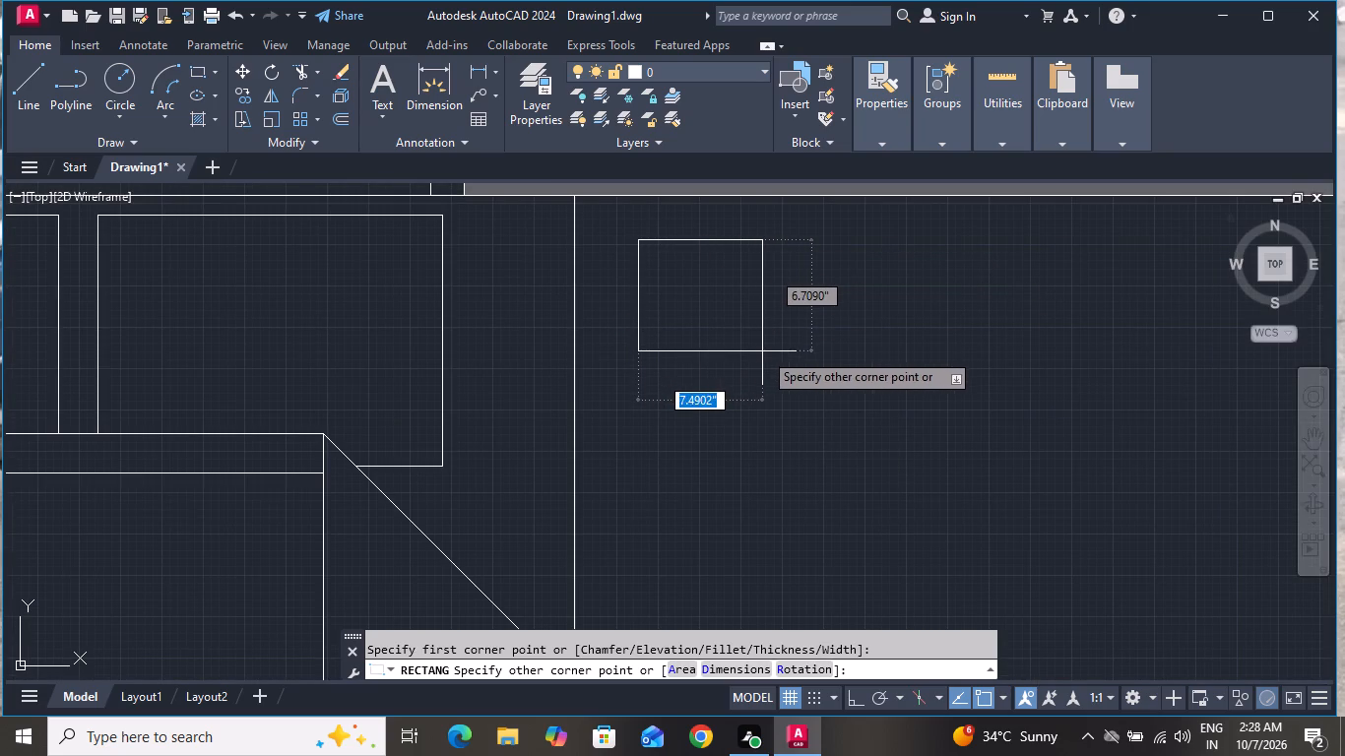
left_click(764, 351)
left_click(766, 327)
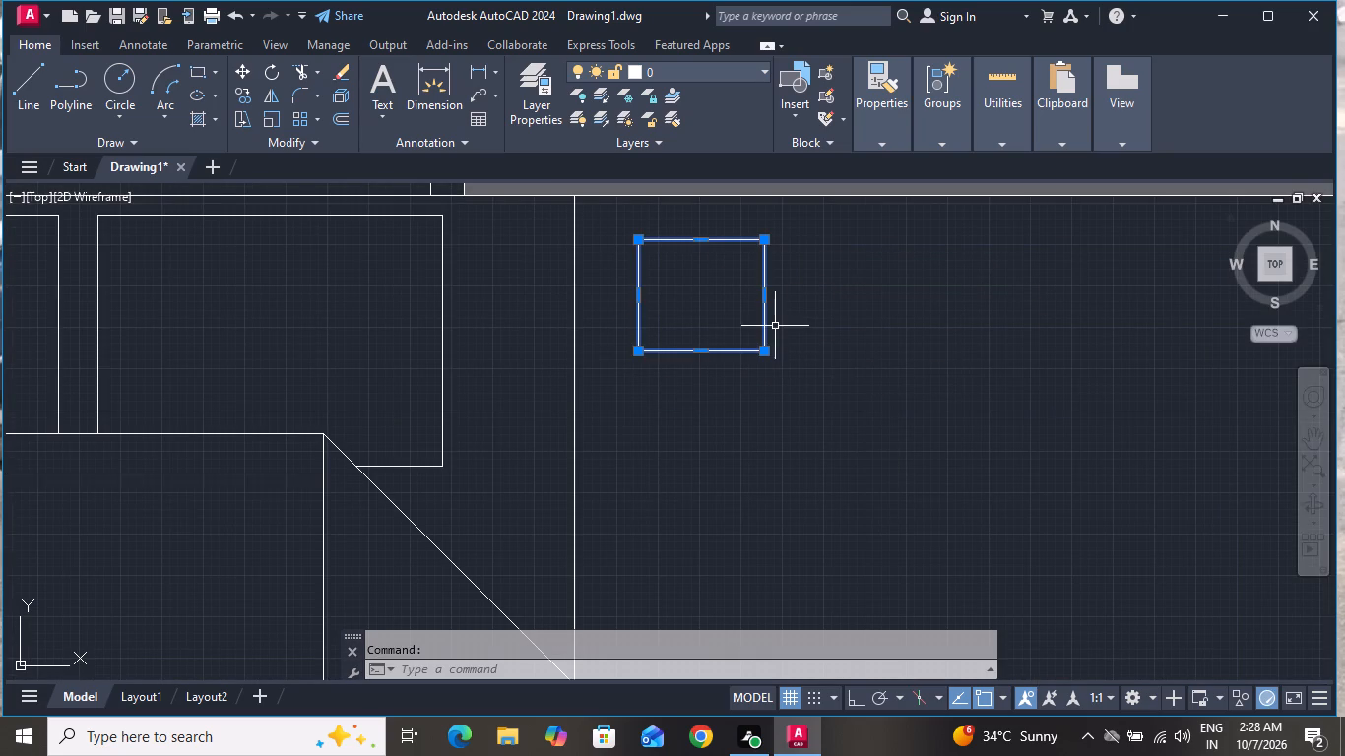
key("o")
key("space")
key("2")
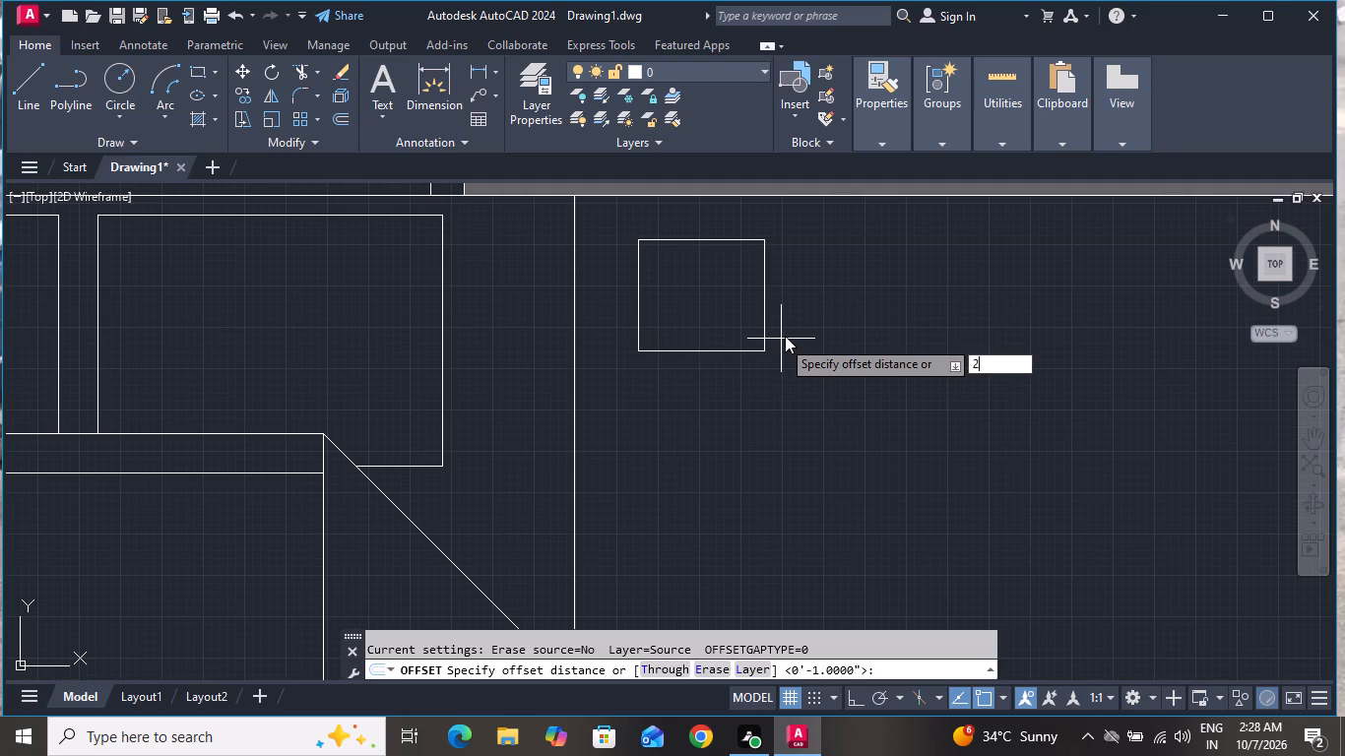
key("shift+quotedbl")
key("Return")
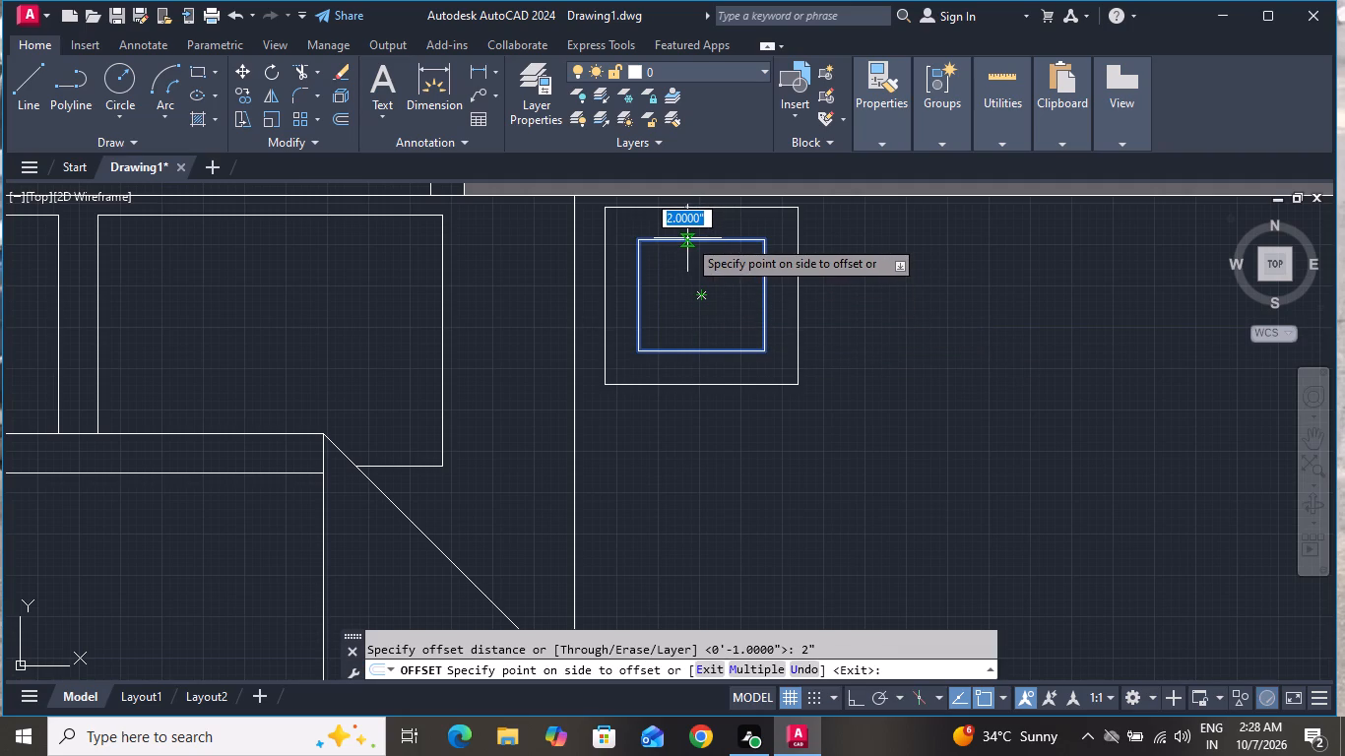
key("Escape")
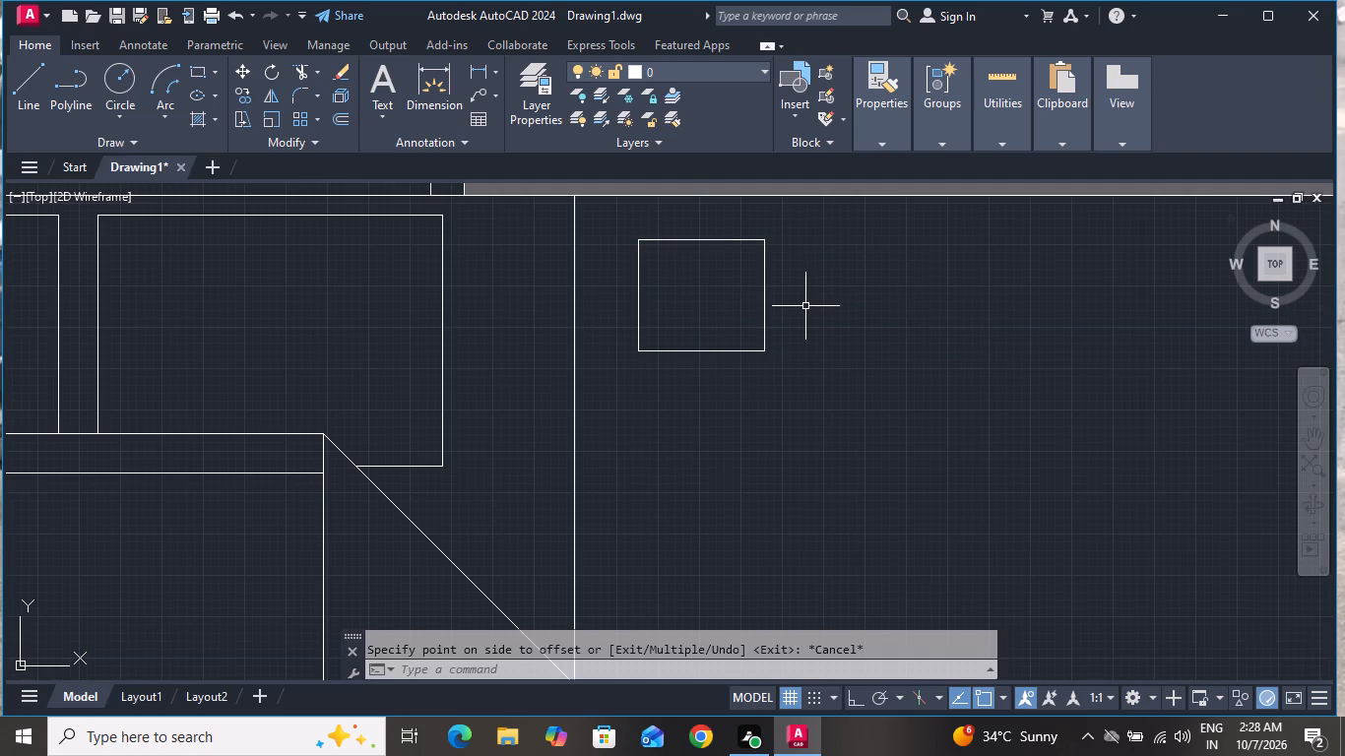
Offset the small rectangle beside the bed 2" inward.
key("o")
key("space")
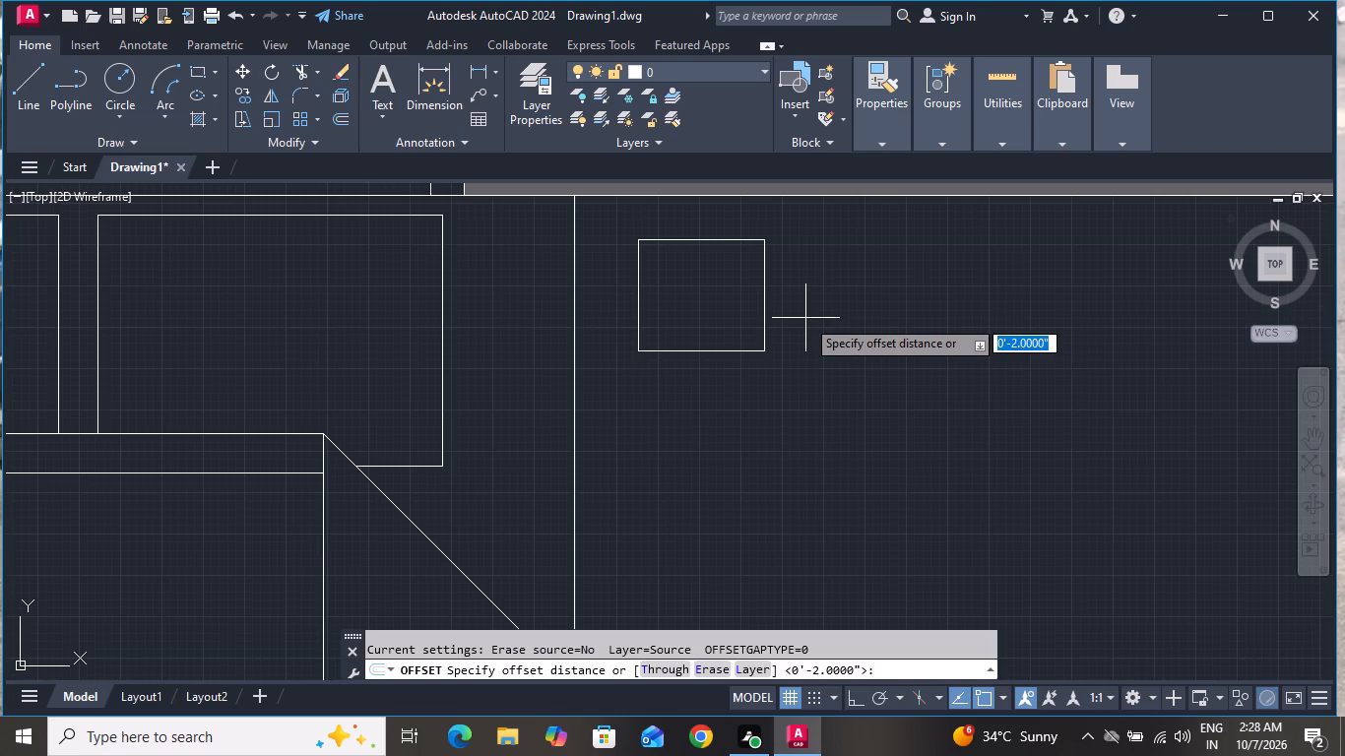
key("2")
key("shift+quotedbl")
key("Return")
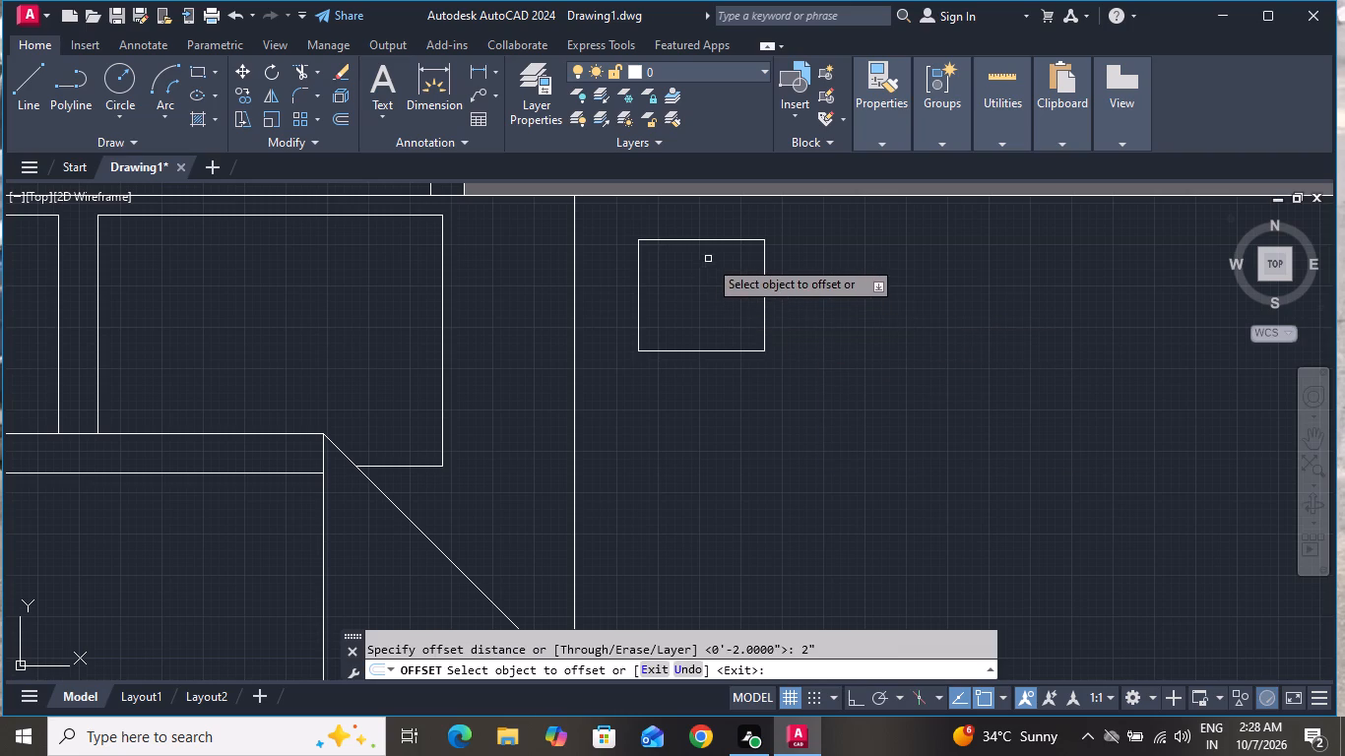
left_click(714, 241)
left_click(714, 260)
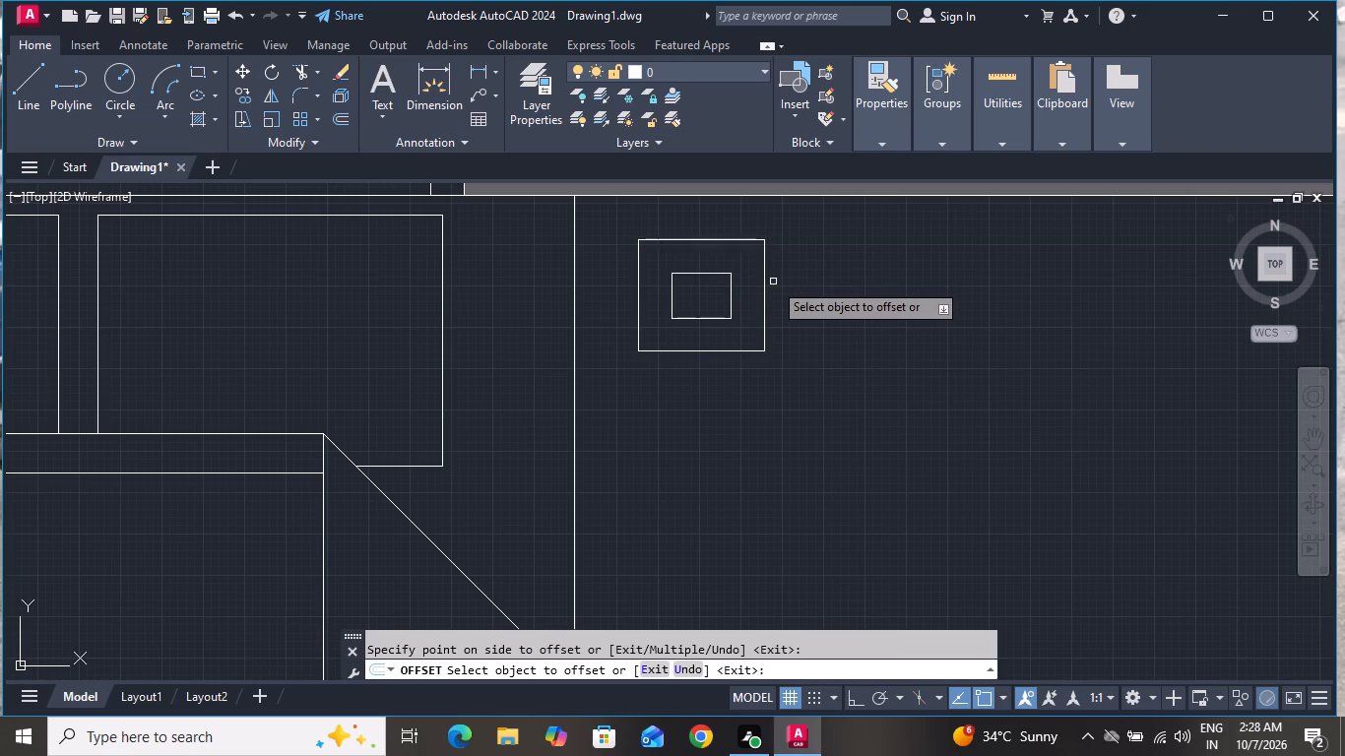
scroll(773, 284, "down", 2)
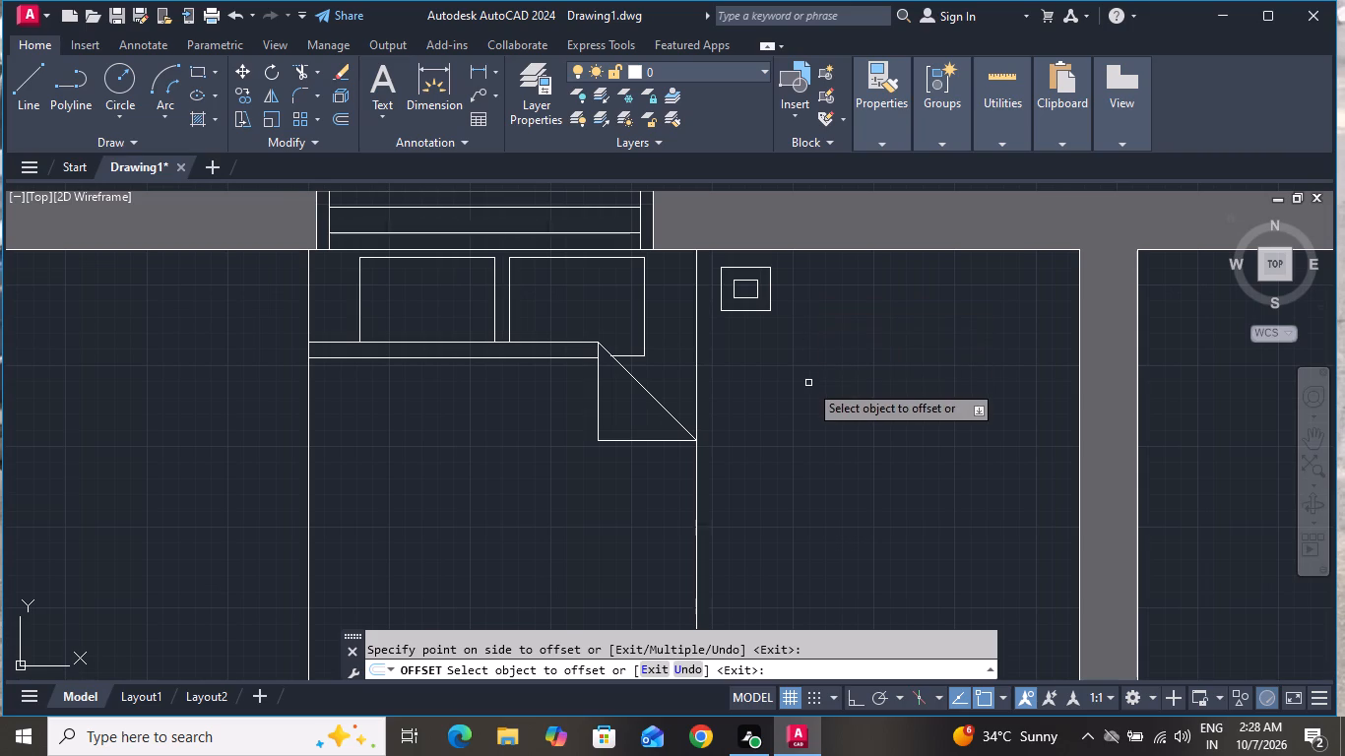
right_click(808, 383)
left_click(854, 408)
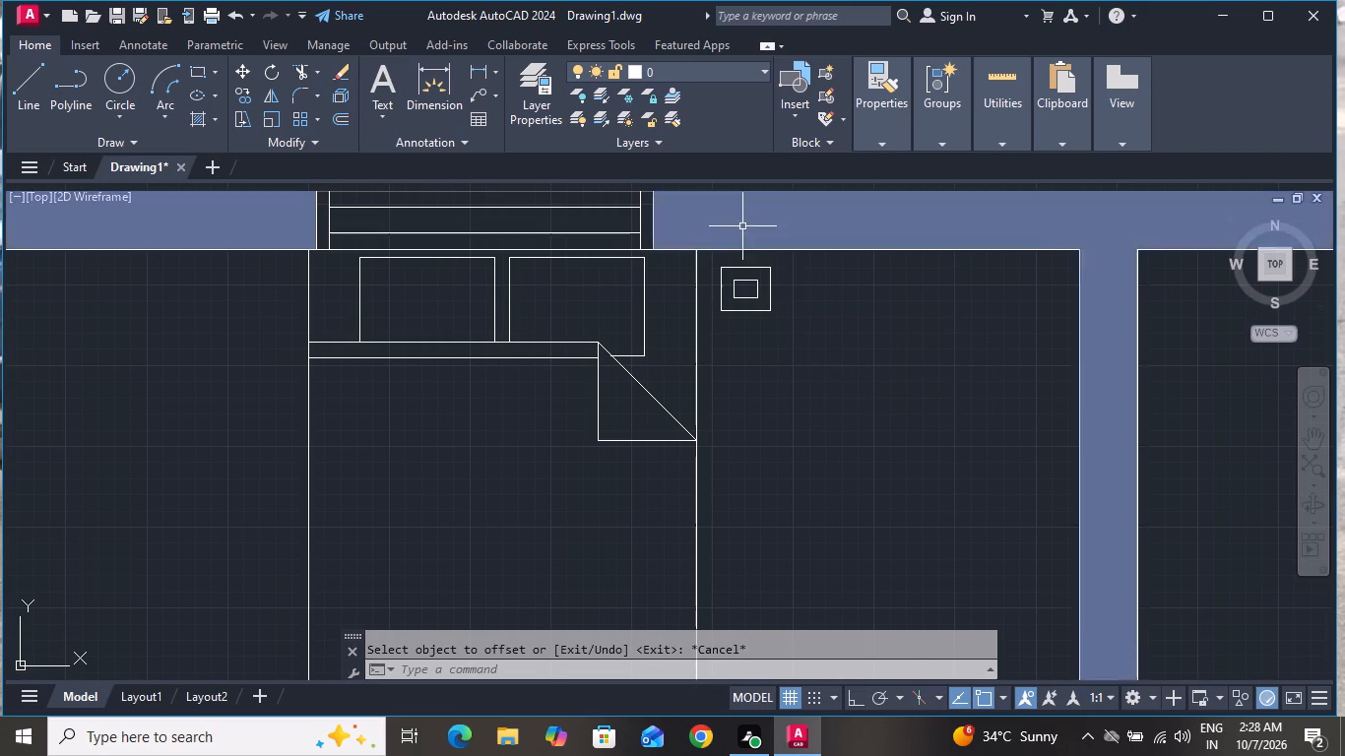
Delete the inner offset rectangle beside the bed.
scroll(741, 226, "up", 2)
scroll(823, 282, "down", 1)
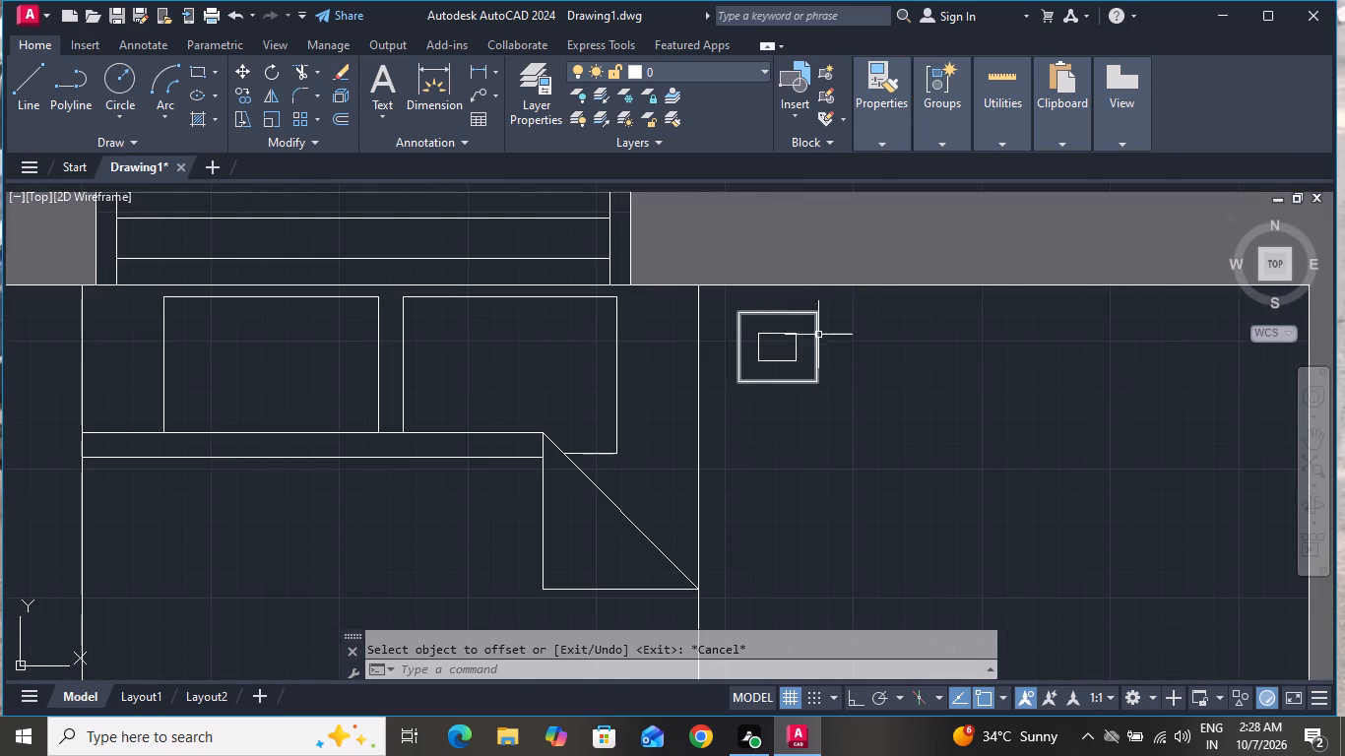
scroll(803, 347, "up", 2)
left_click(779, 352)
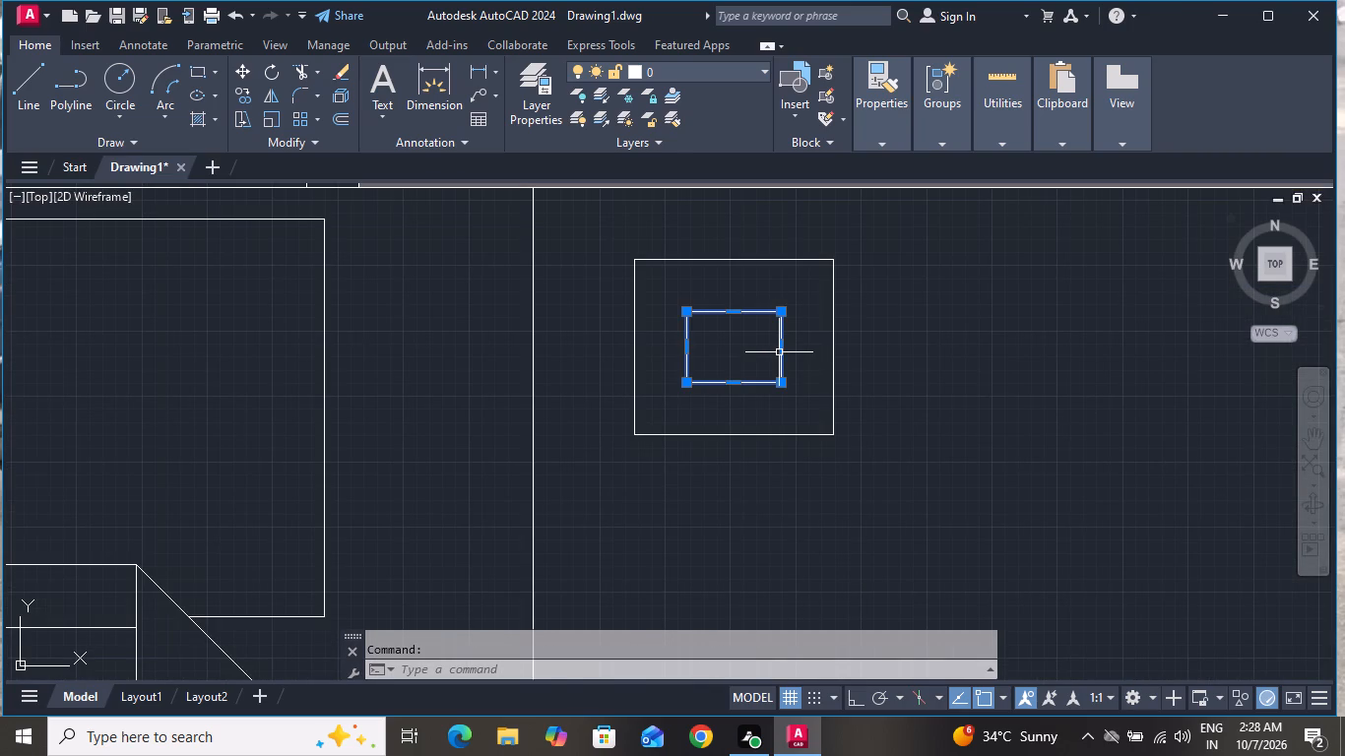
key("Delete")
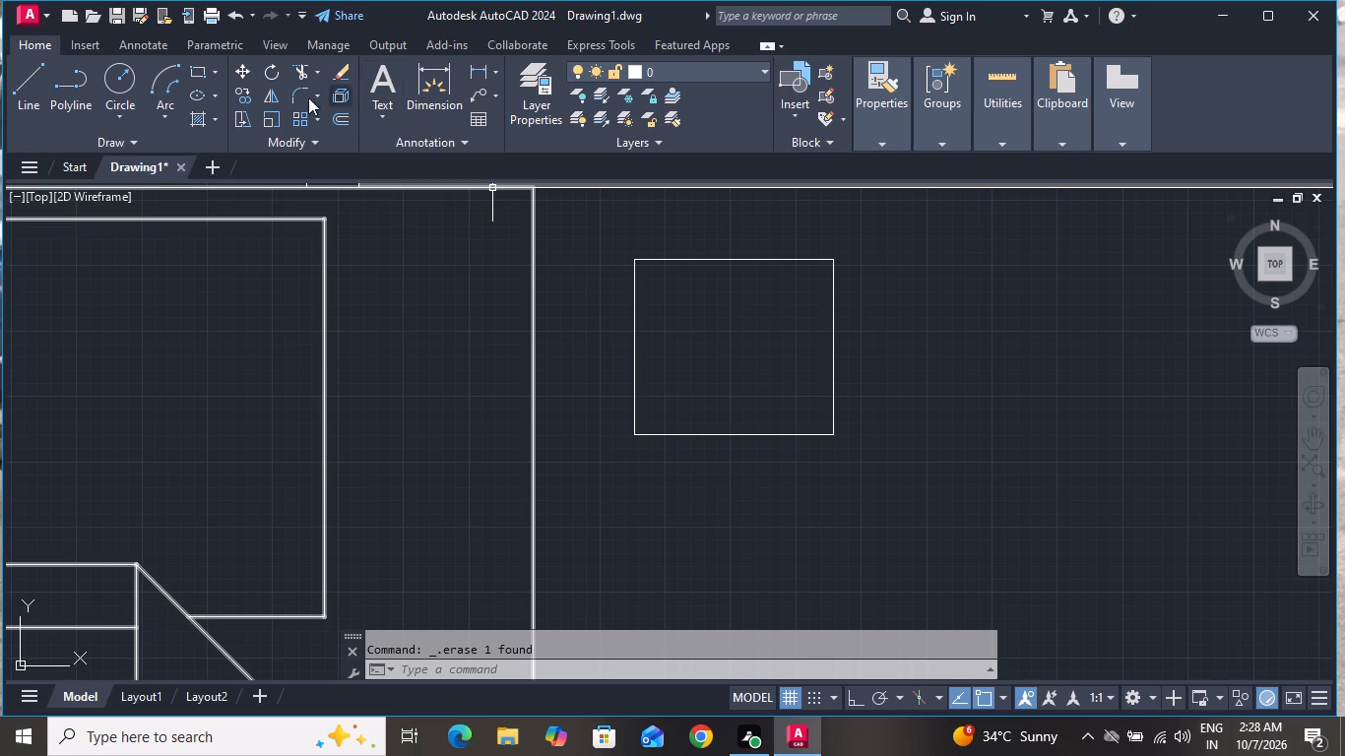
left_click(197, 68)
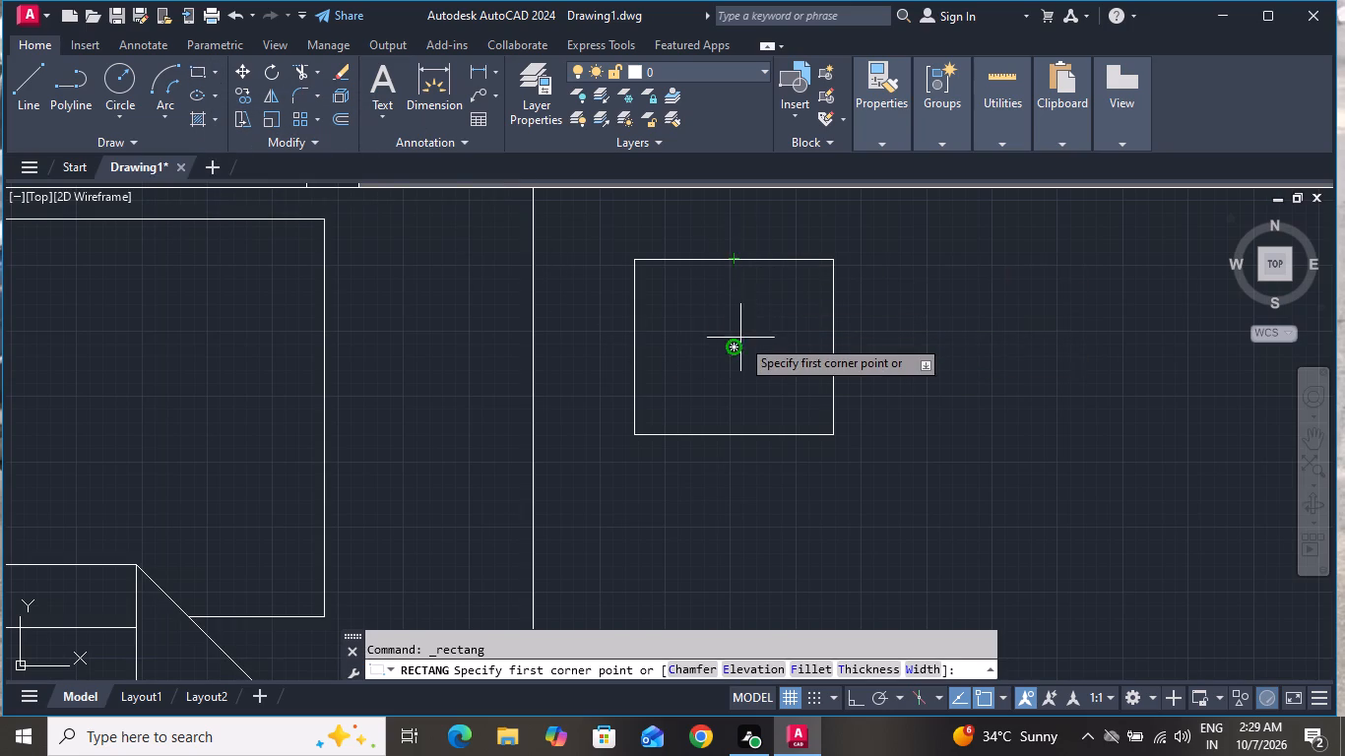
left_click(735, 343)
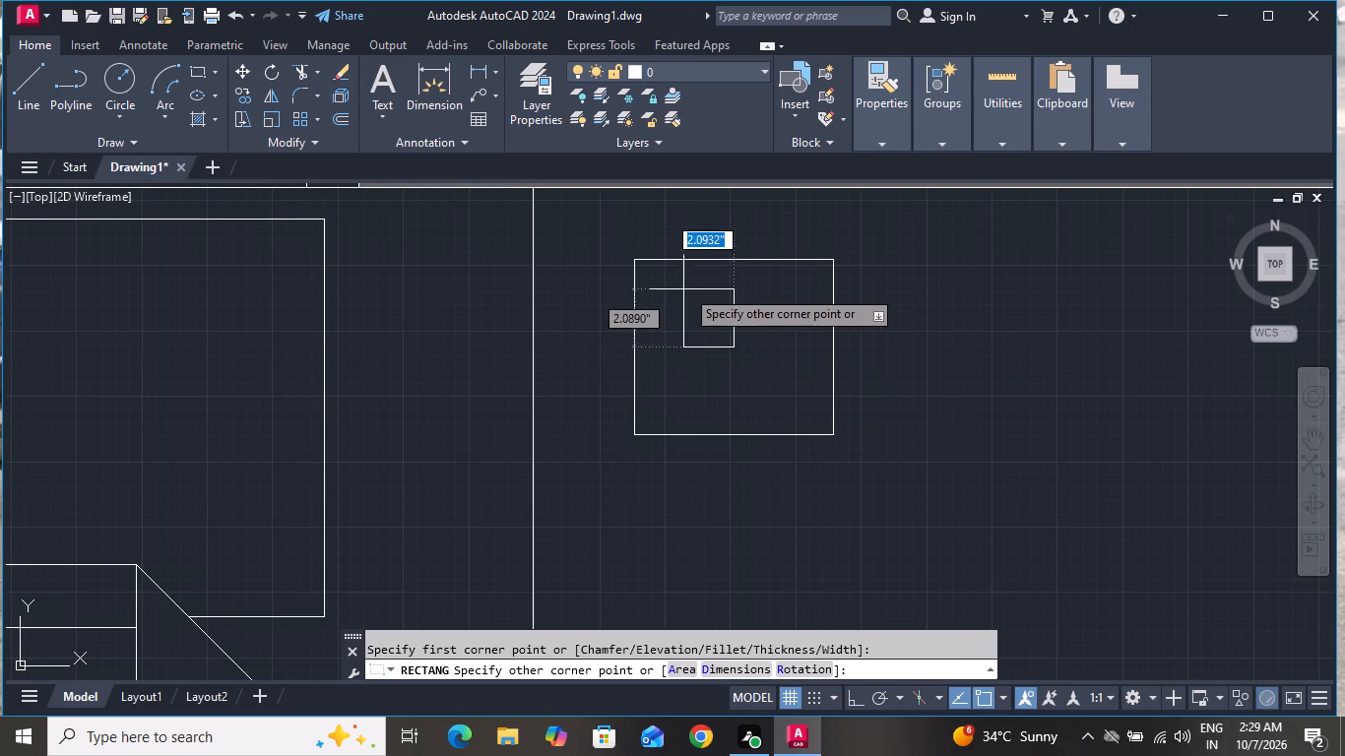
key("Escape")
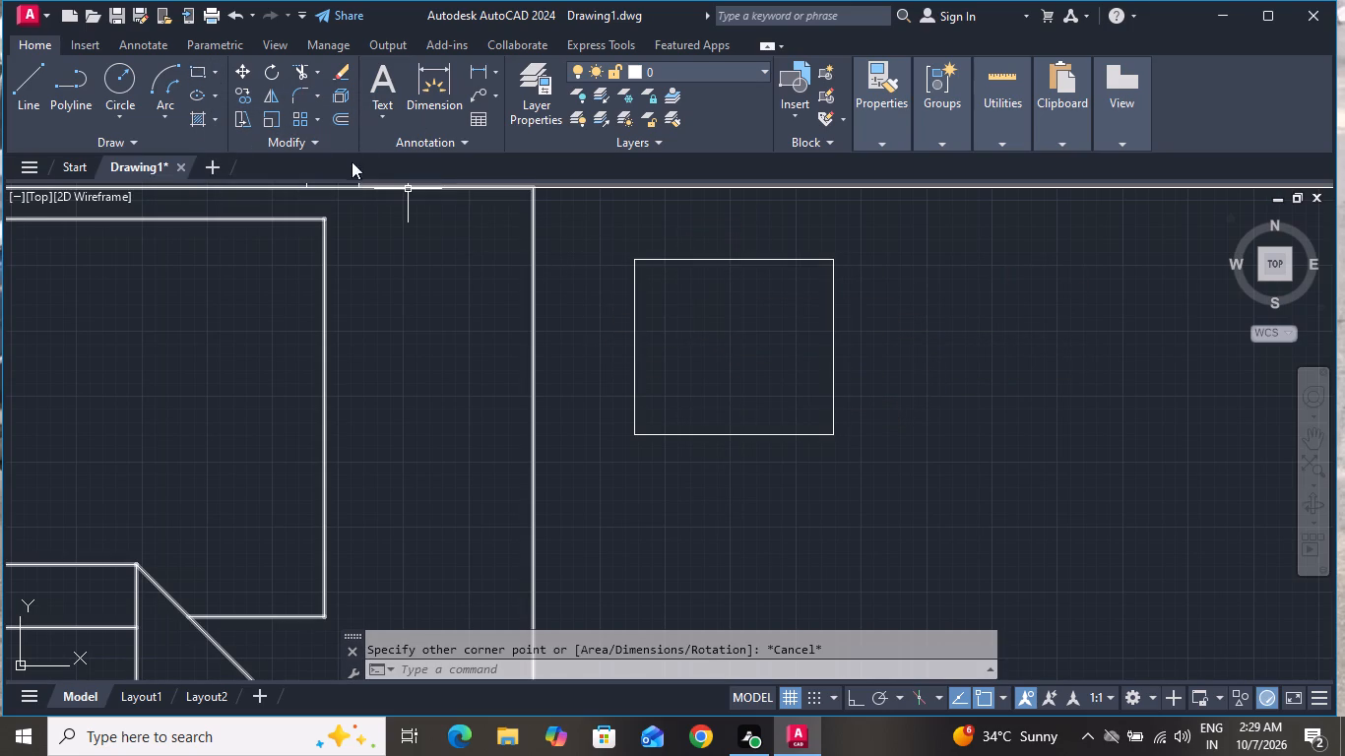
Draw an inner rectangle about 6.6" by 5.6" inside the small rectangle beside the bed, leaving a narrow border.
left_click(199, 71)
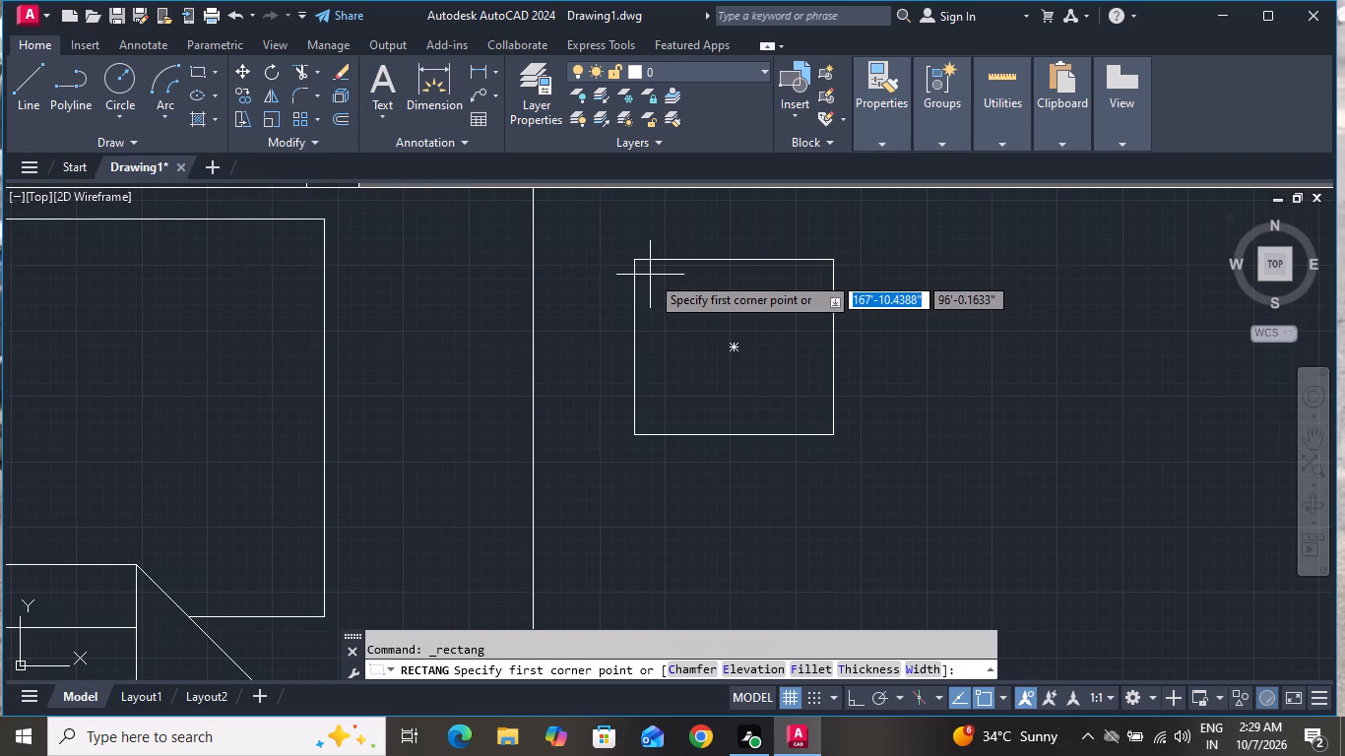
left_click(650, 275)
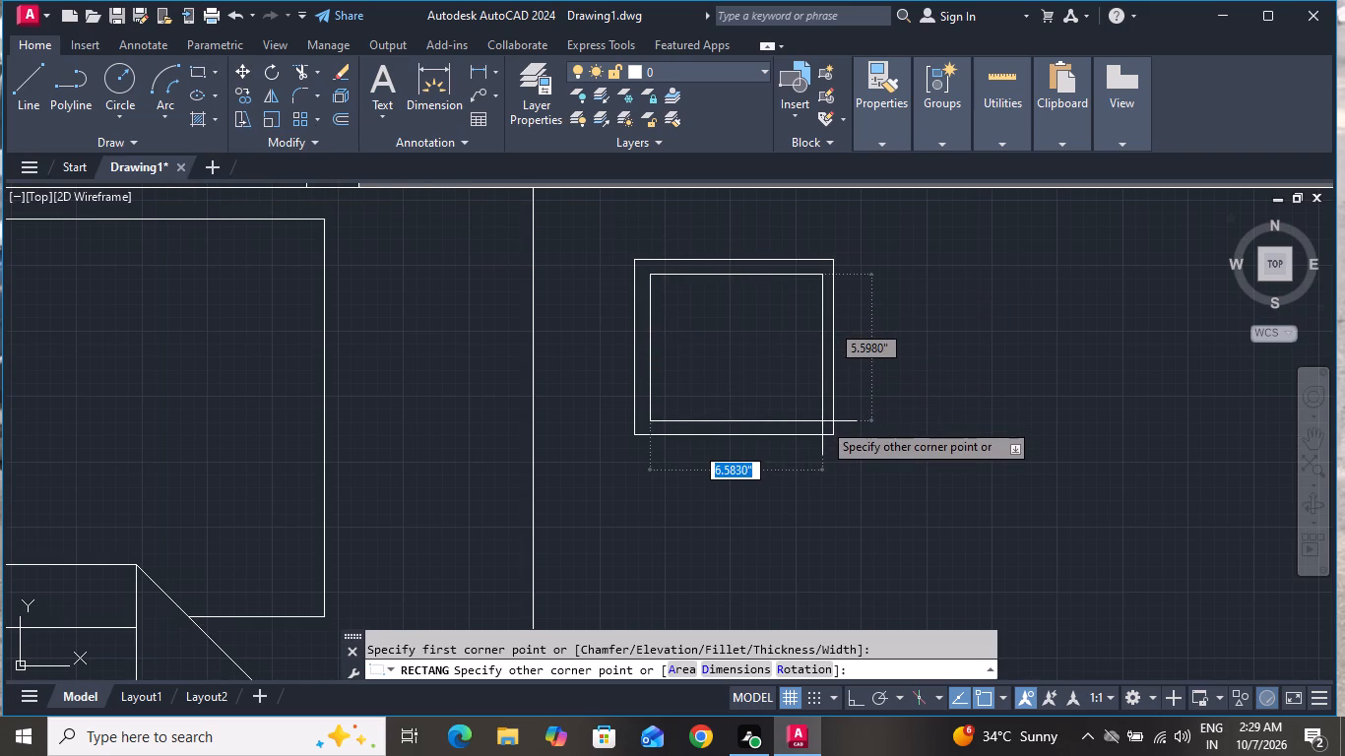
left_click(822, 422)
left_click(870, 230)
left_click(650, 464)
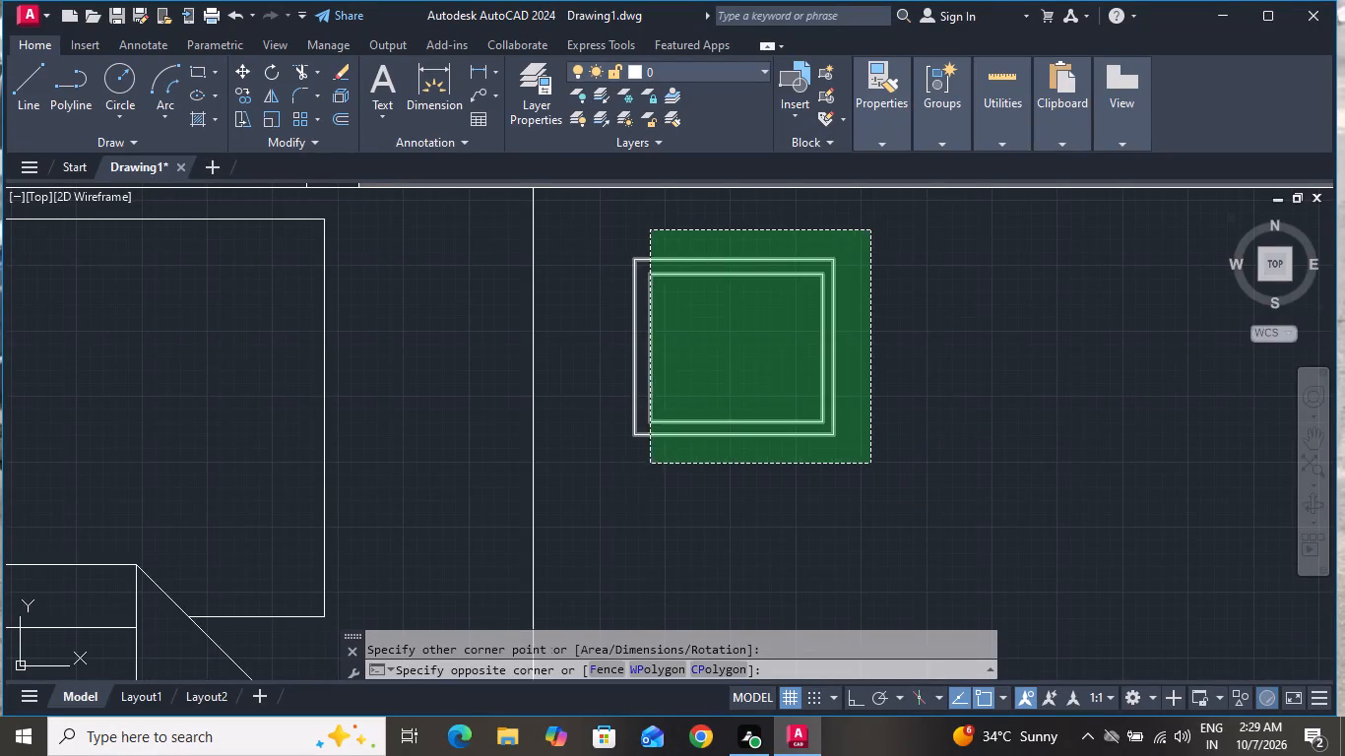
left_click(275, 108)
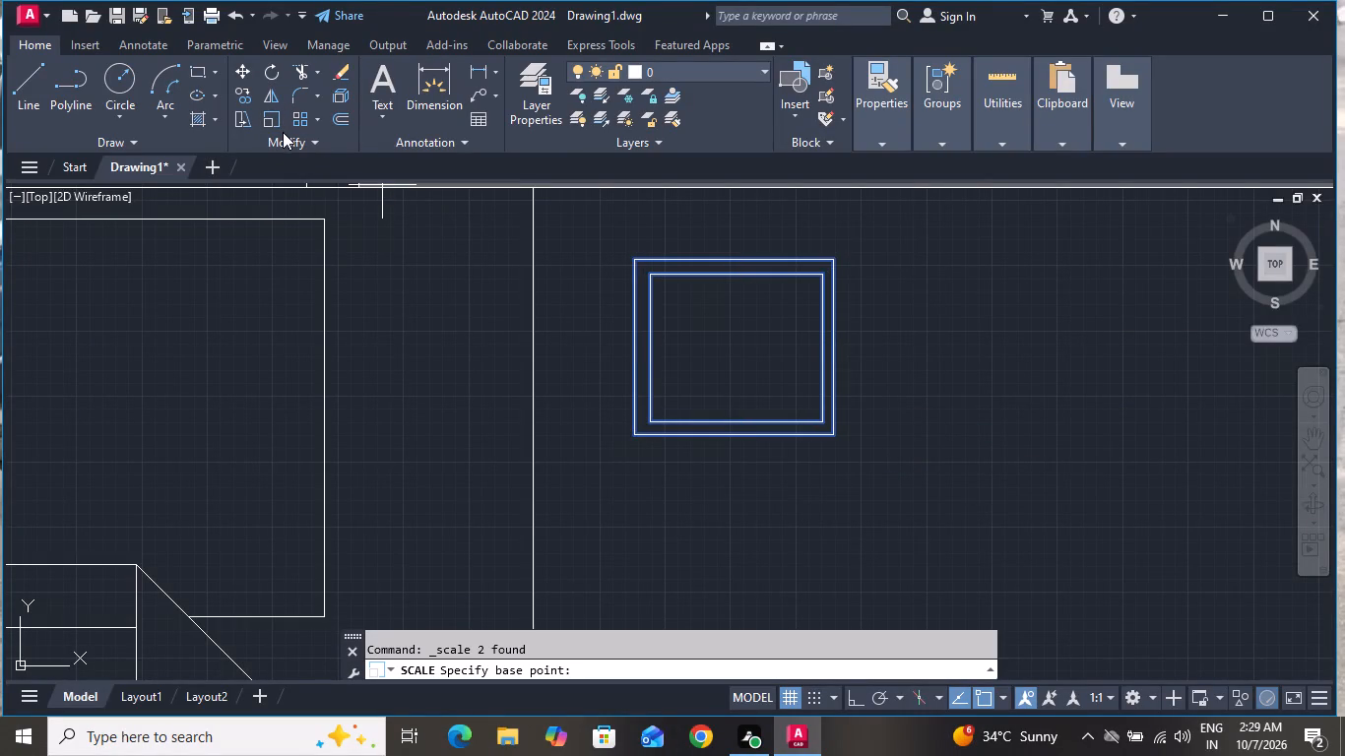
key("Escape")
Copy the double-rectangle bedside table to the opposite side of the bed's head, near the upper wall.
left_click_drag(799, 230, 793, 288)
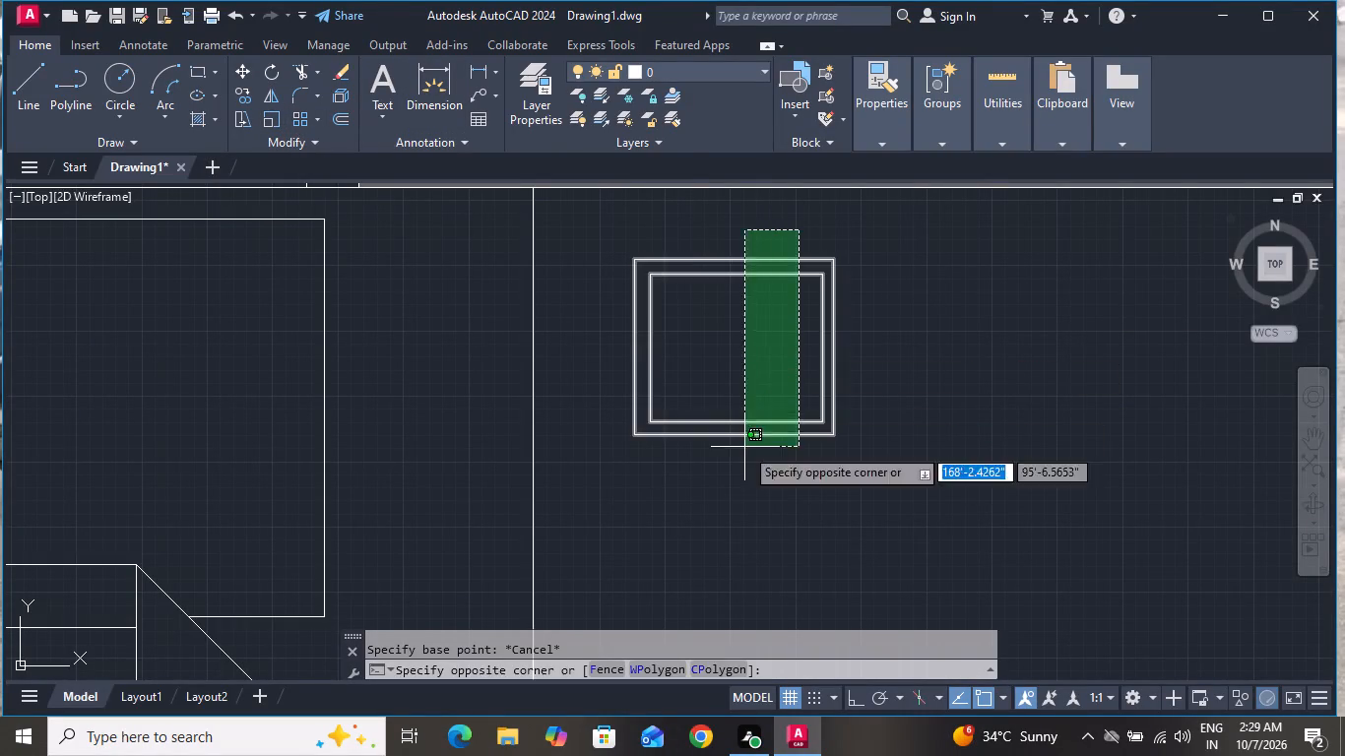
left_click(721, 491)
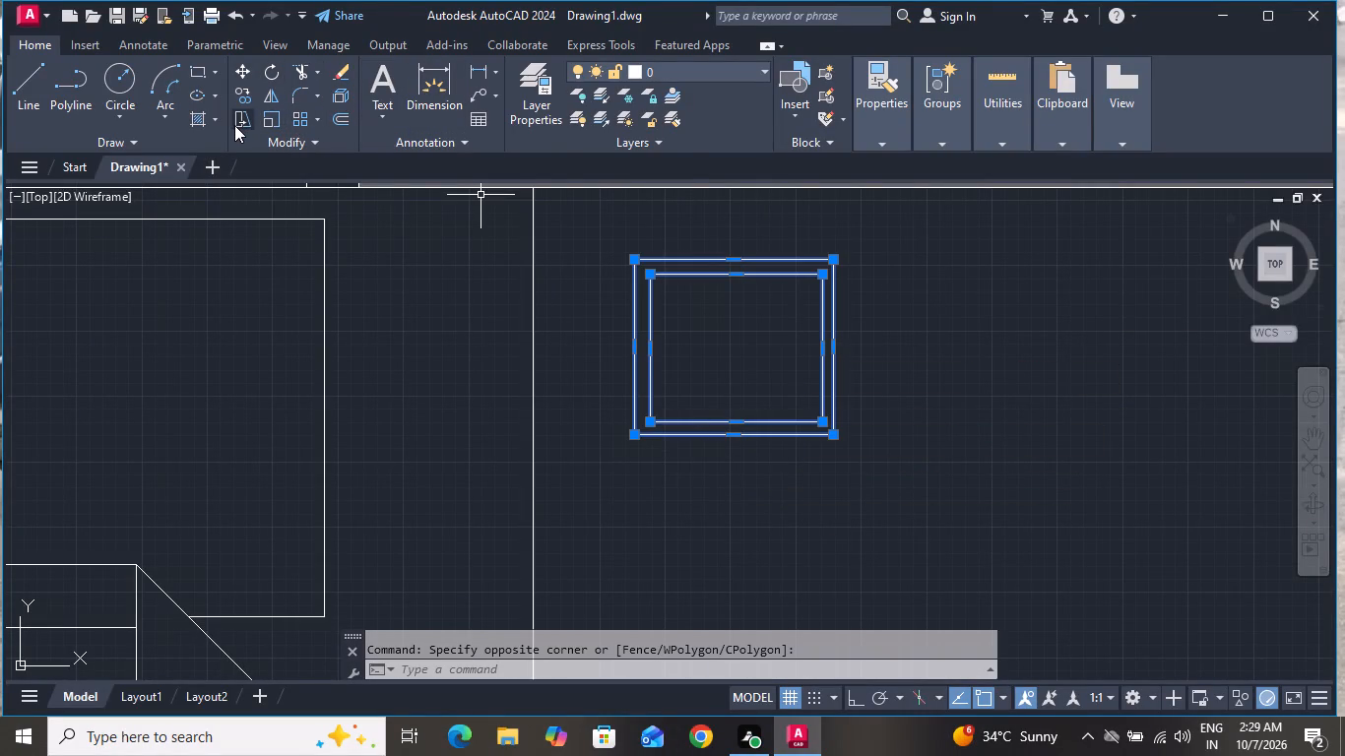
left_click(240, 93)
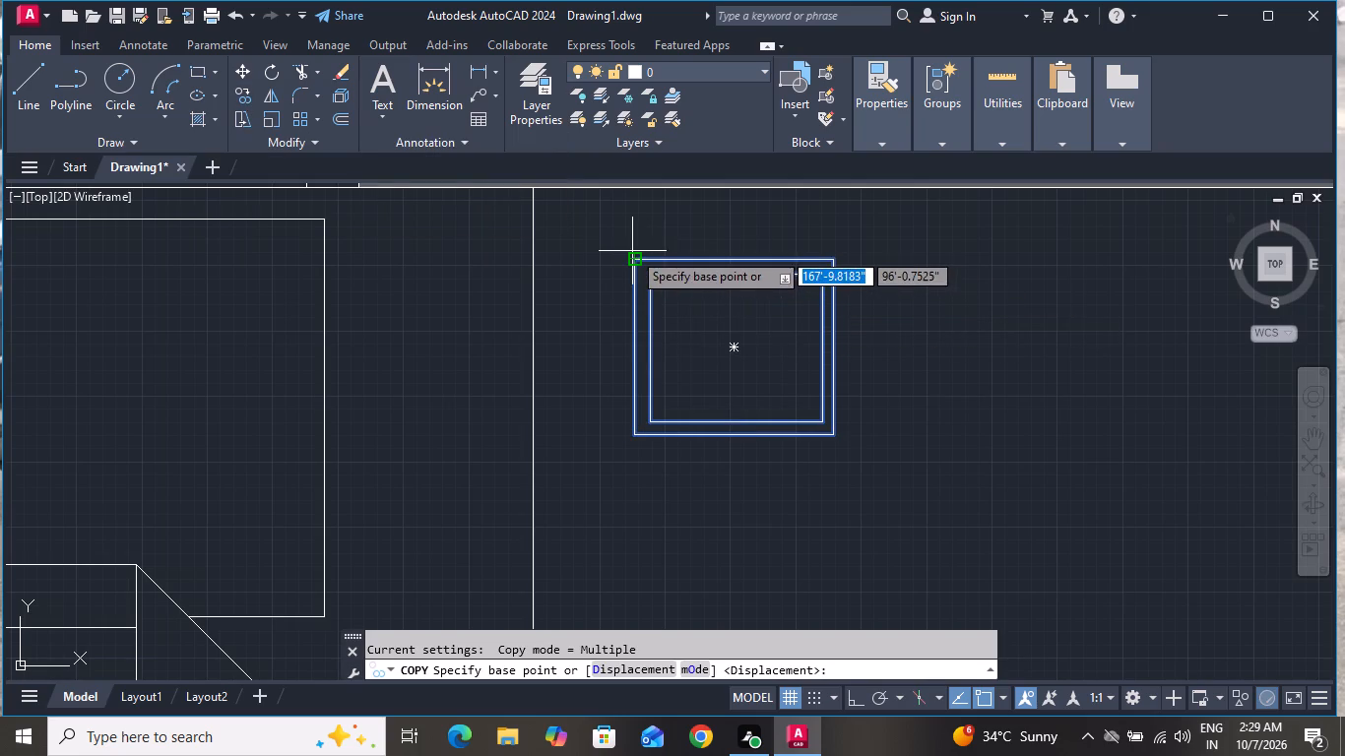
left_click(633, 256)
scroll(479, 305, "down", 3)
scroll(479, 305, "up", 1)
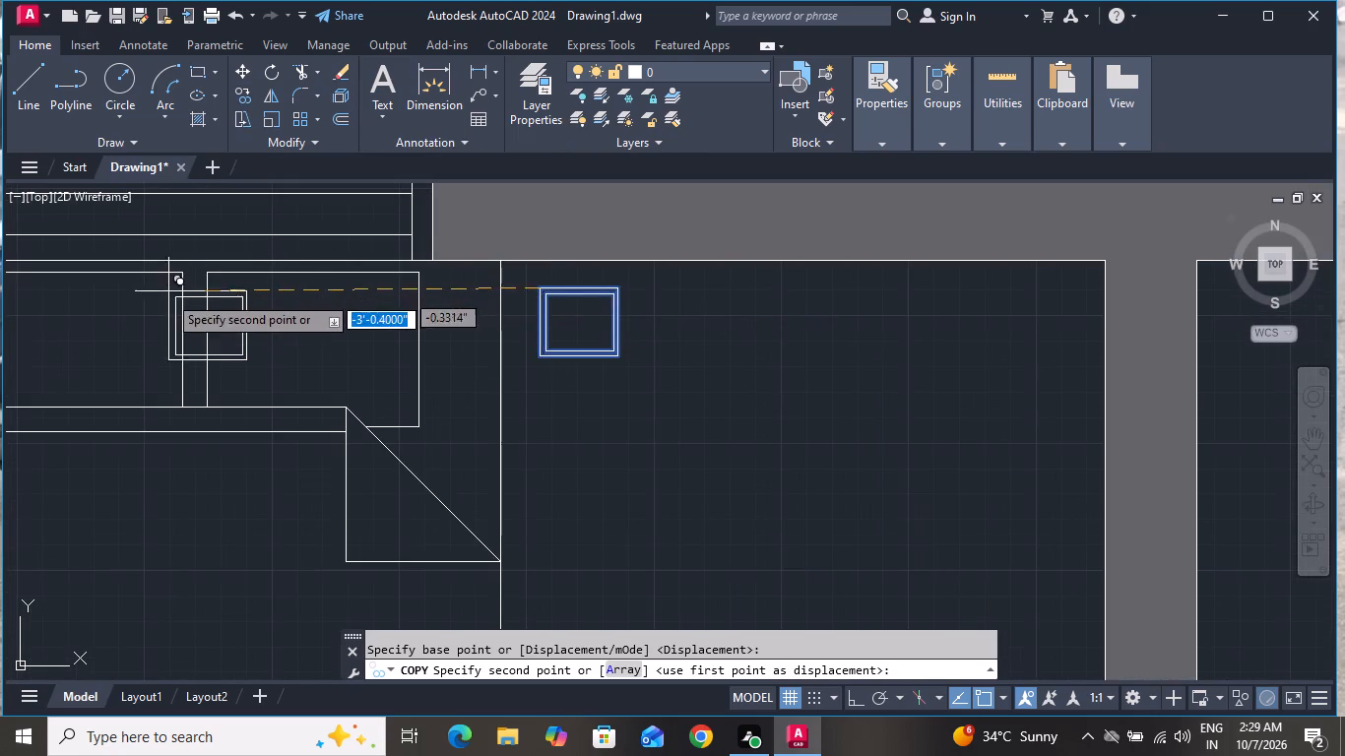
scroll(166, 302, "down", 3)
scroll(196, 335, "up", 1)
scroll(11, 301, "down", 2)
scroll(138, 306, "down", 3)
scroll(78, 302, "up", 6)
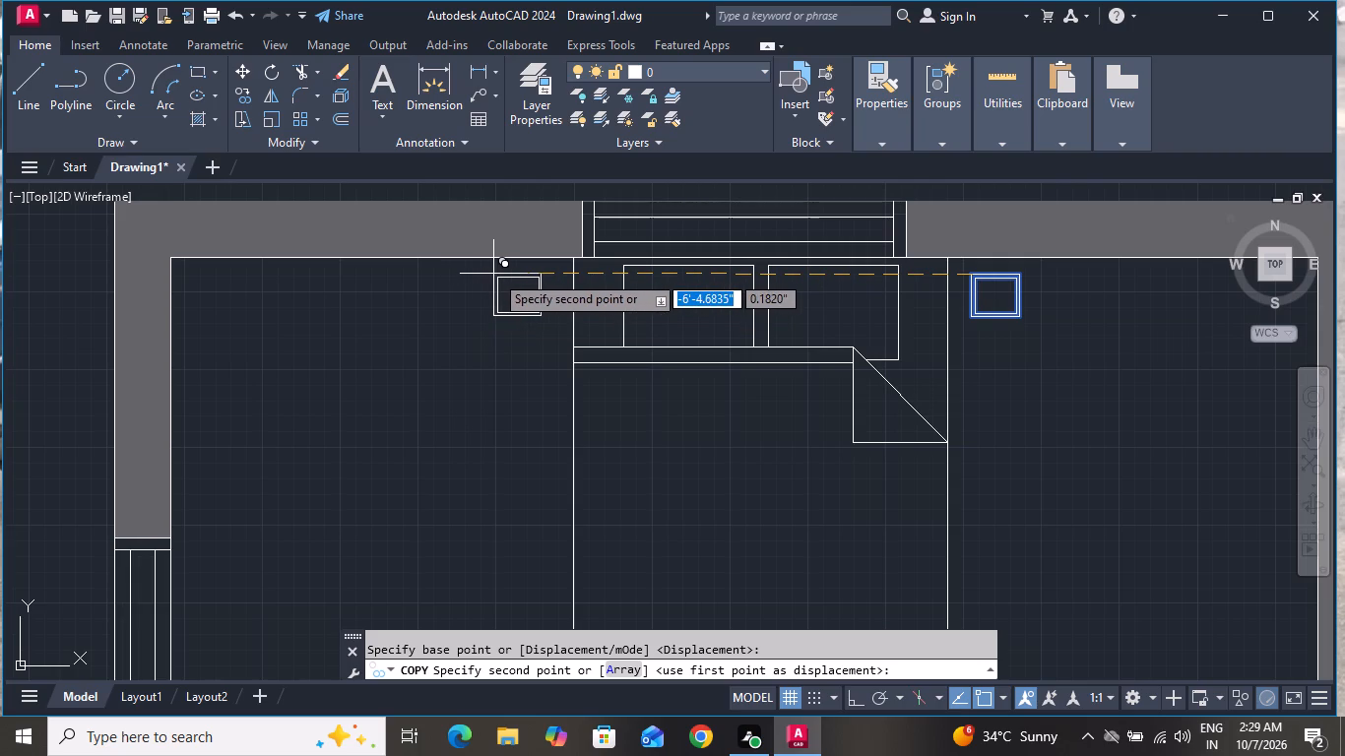
left_click(502, 274)
scroll(388, 332, "down", 2)
right_click(363, 351)
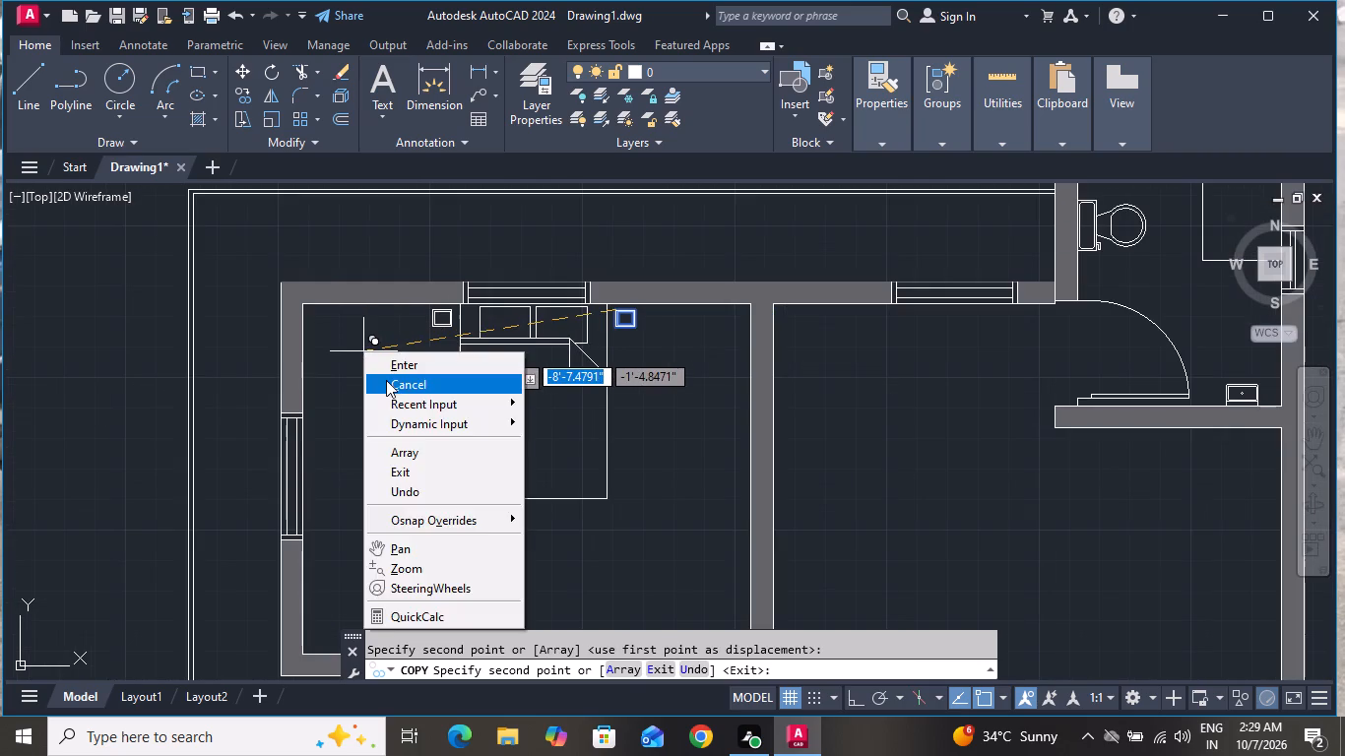
left_click(386, 380)
Copy the two-seat sofa from outside the plan into the living room twice, one copy above the other.
scroll(392, 348, "up", 1)
scroll(393, 347, "down", 2)
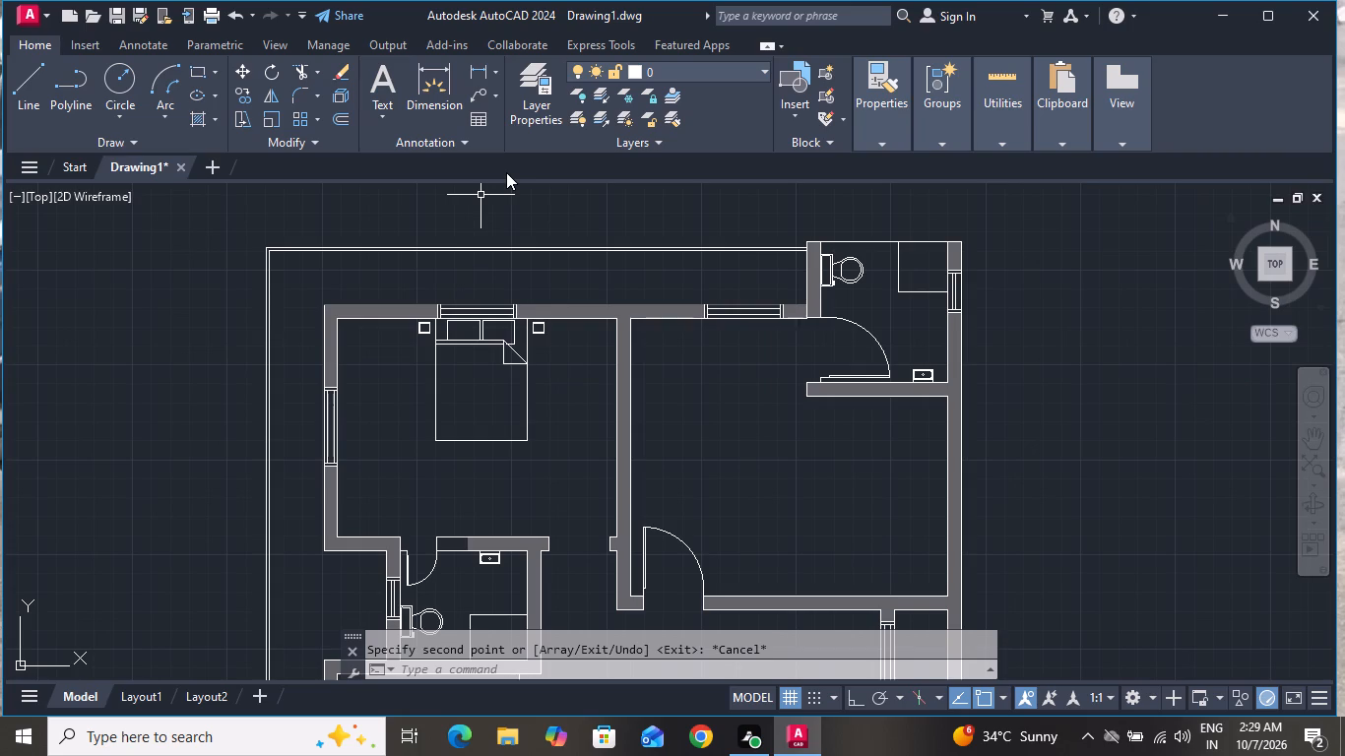
scroll(521, 168, "down", 2)
scroll(478, 283, "down", 3)
scroll(309, 346, "up", 3)
left_click(415, 258)
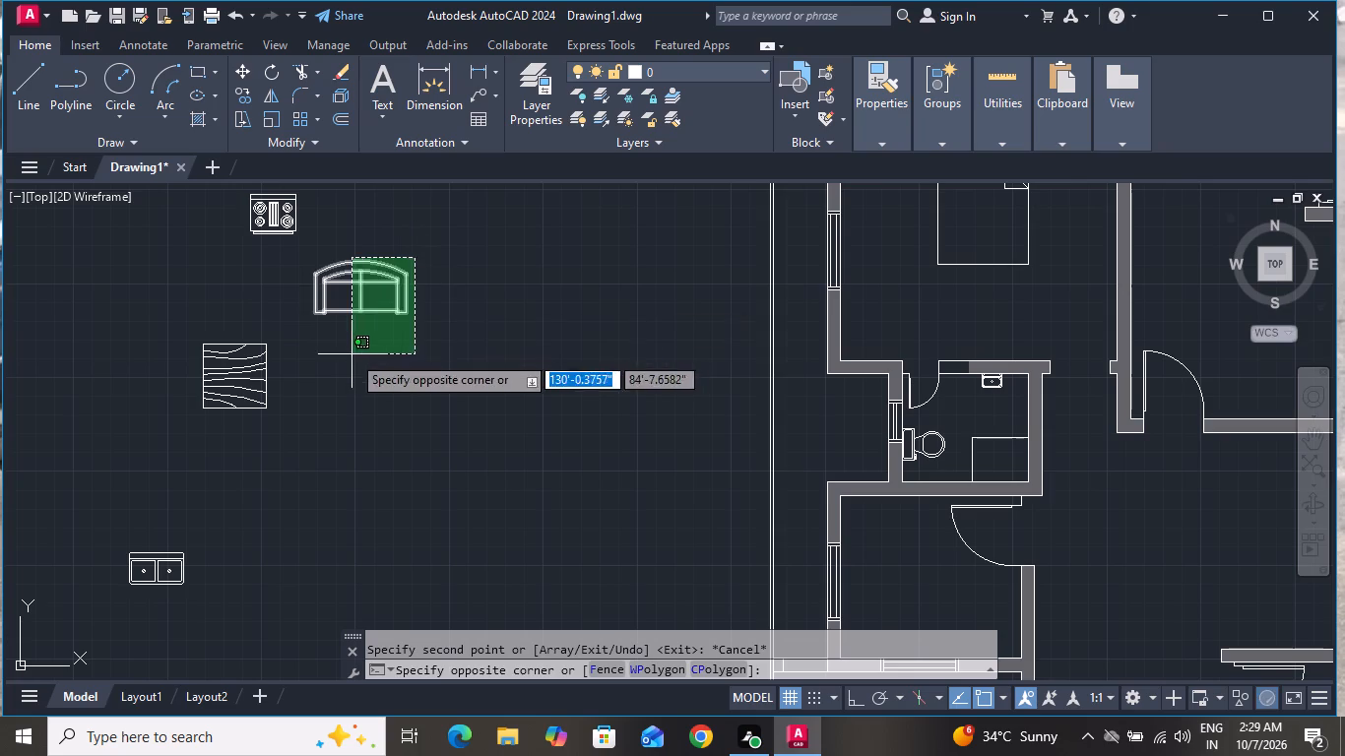
left_click(351, 355)
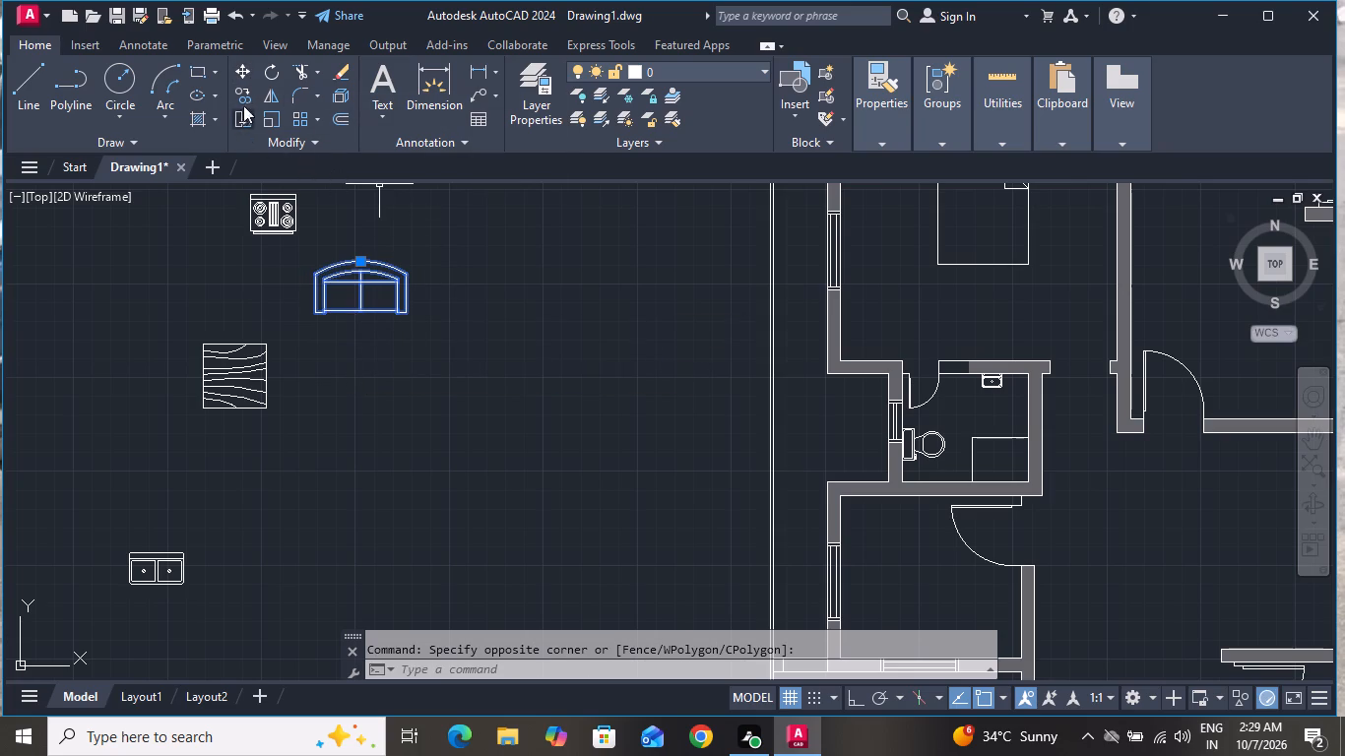
left_click(244, 86)
left_click(312, 311)
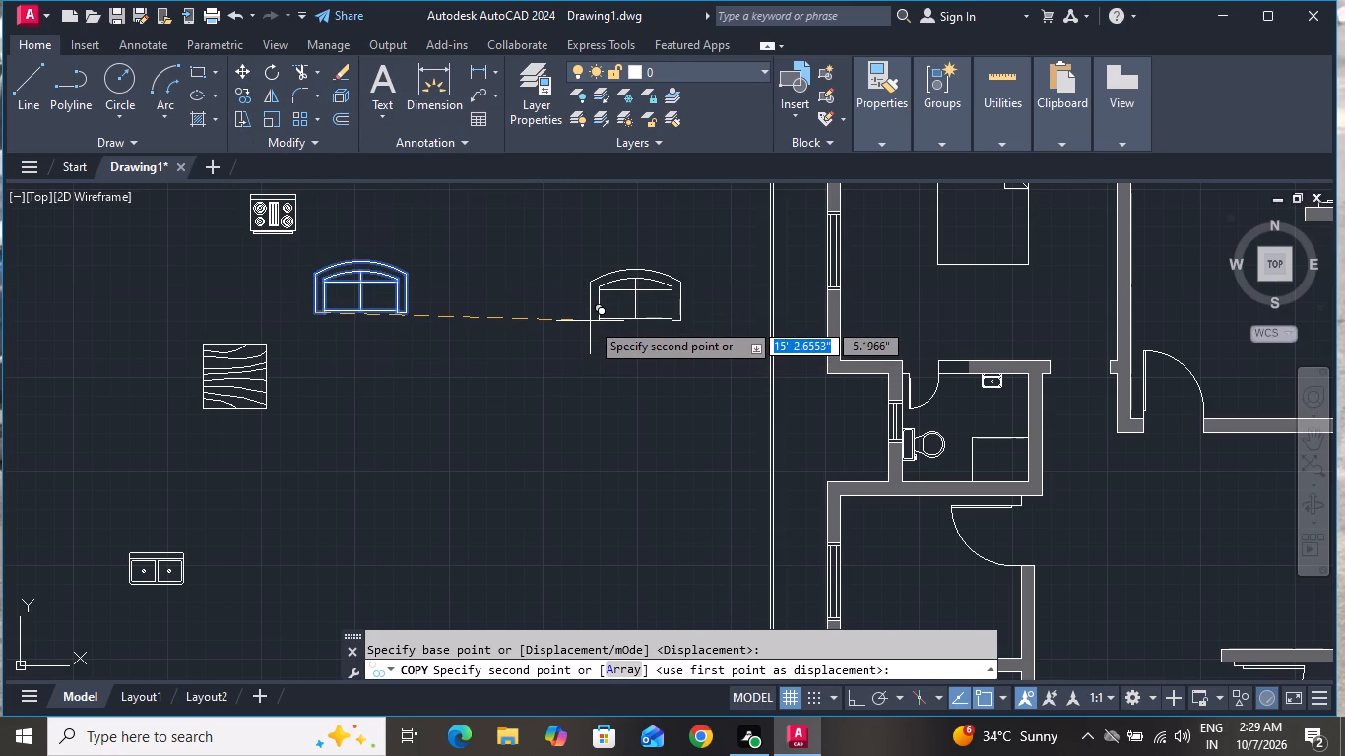
scroll(589, 322, "down", 1)
scroll(587, 323, "up", 1)
scroll(586, 323, "down", 1)
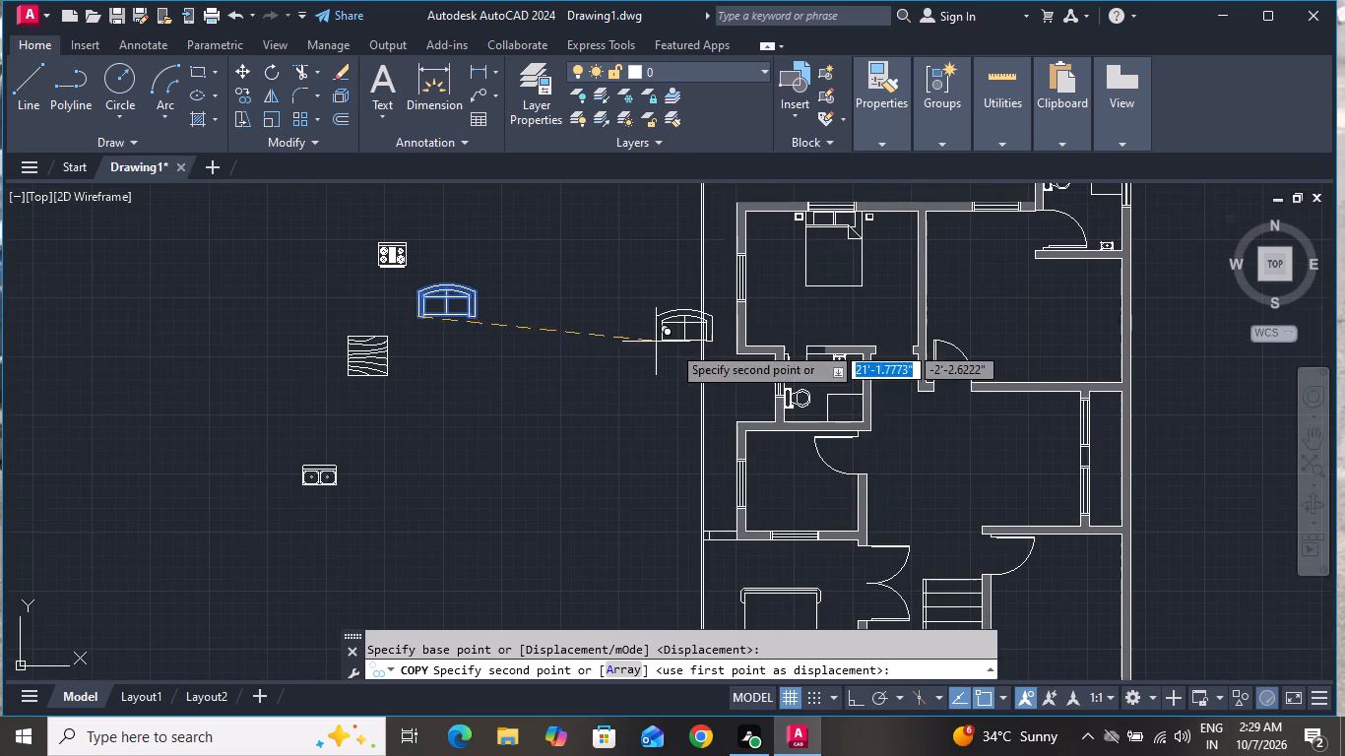
scroll(978, 439, "up", 1)
scroll(978, 439, "down", 1)
left_click(980, 440)
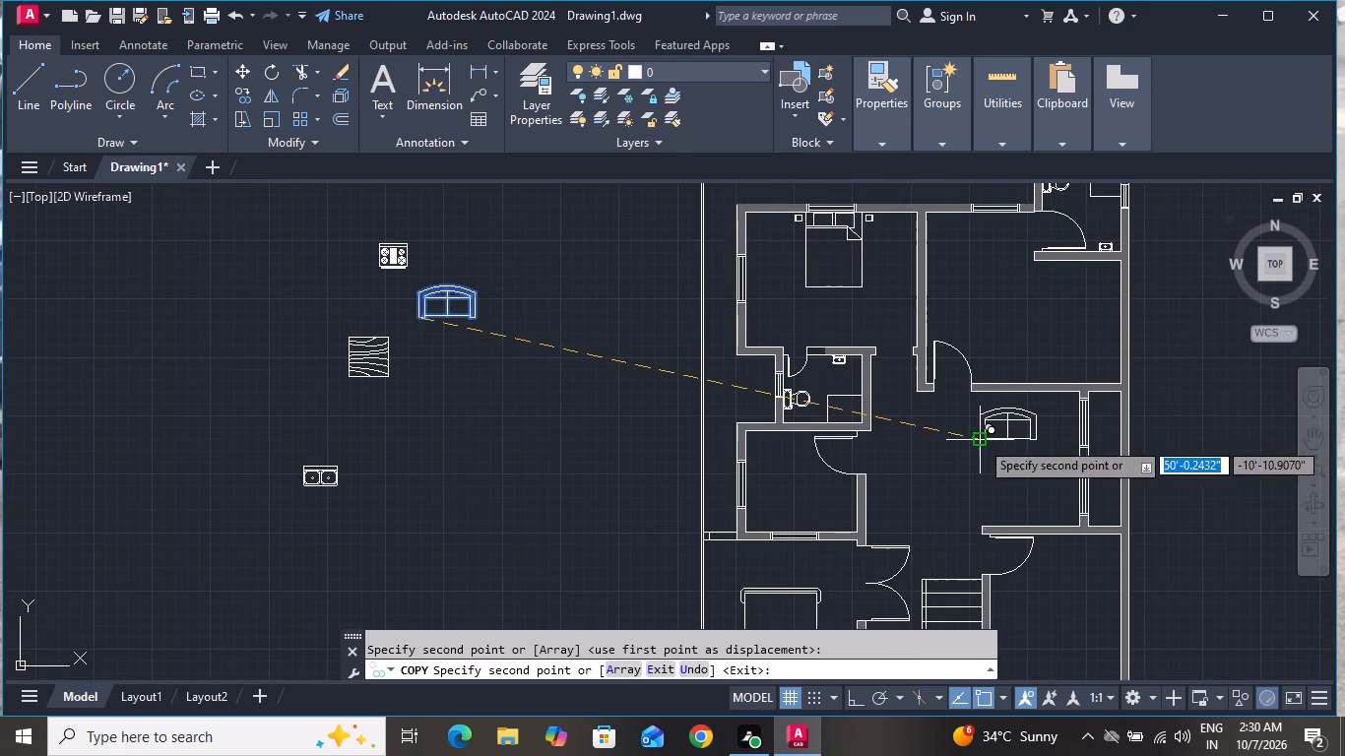
left_click(989, 513)
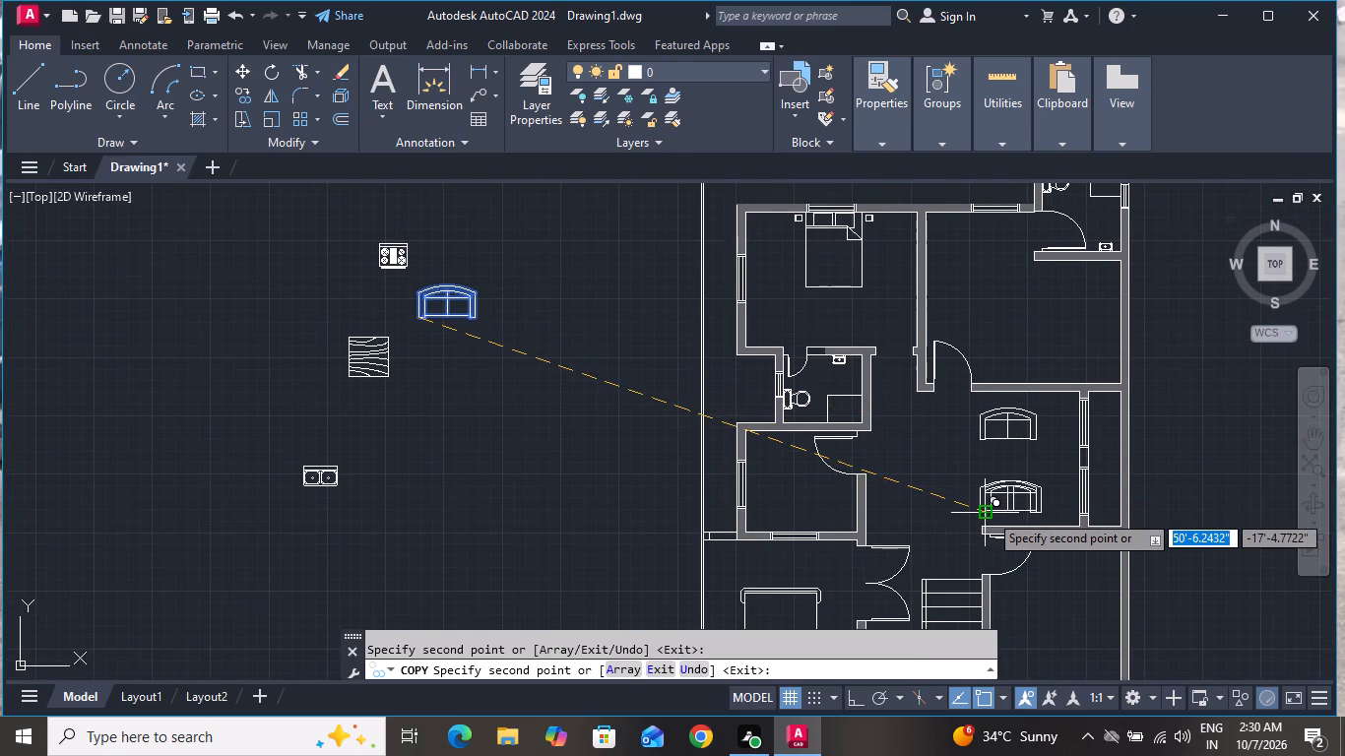
right_click(989, 513)
left_click(999, 270)
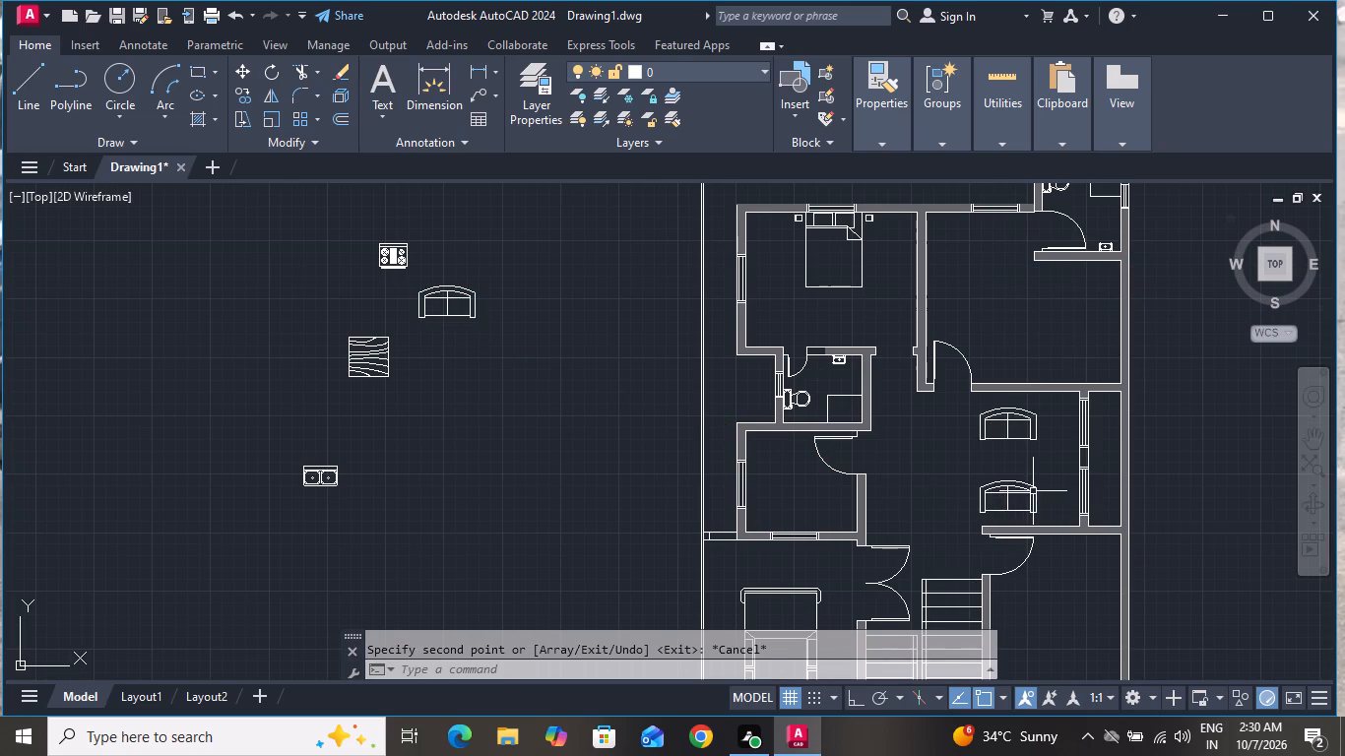
Rotate the lower living-room sofa 180° with Ortho on, so that it faces the upper sofa.
left_click(1033, 490)
left_click(856, 700)
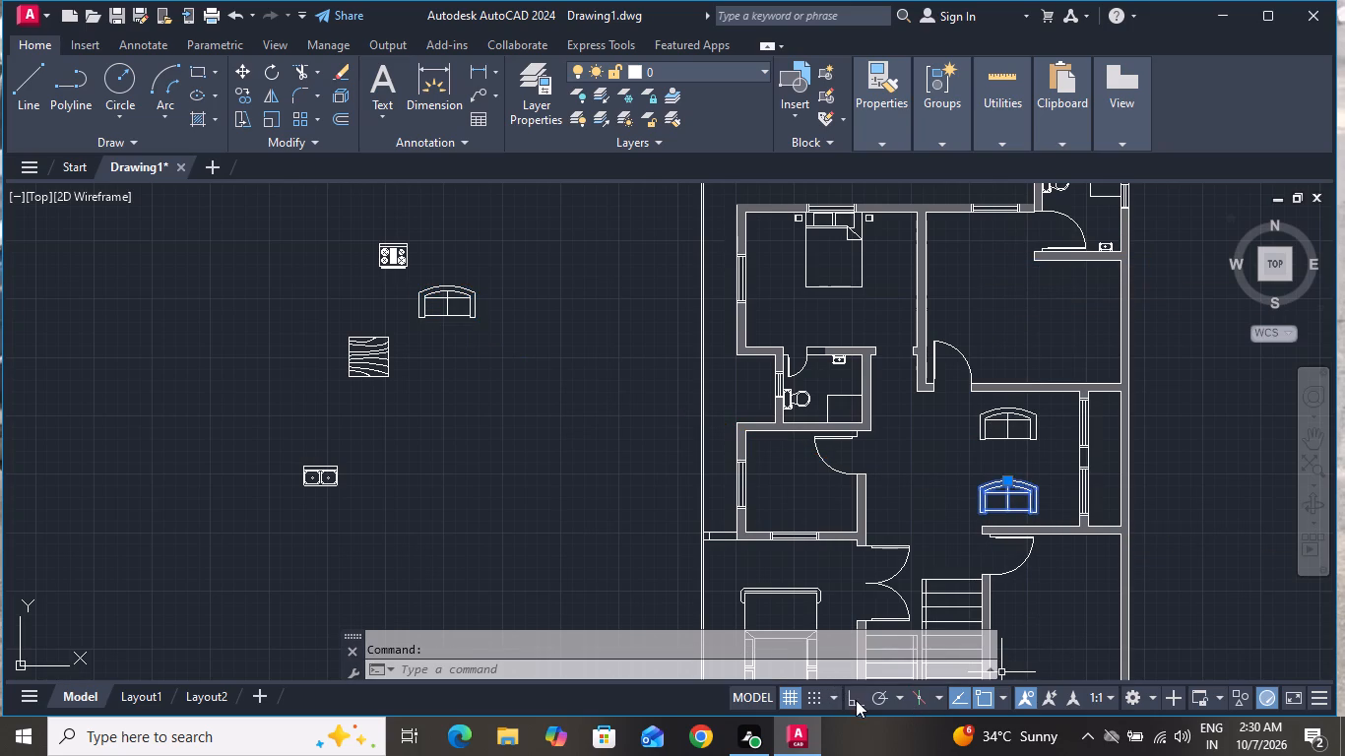
left_click(268, 81)
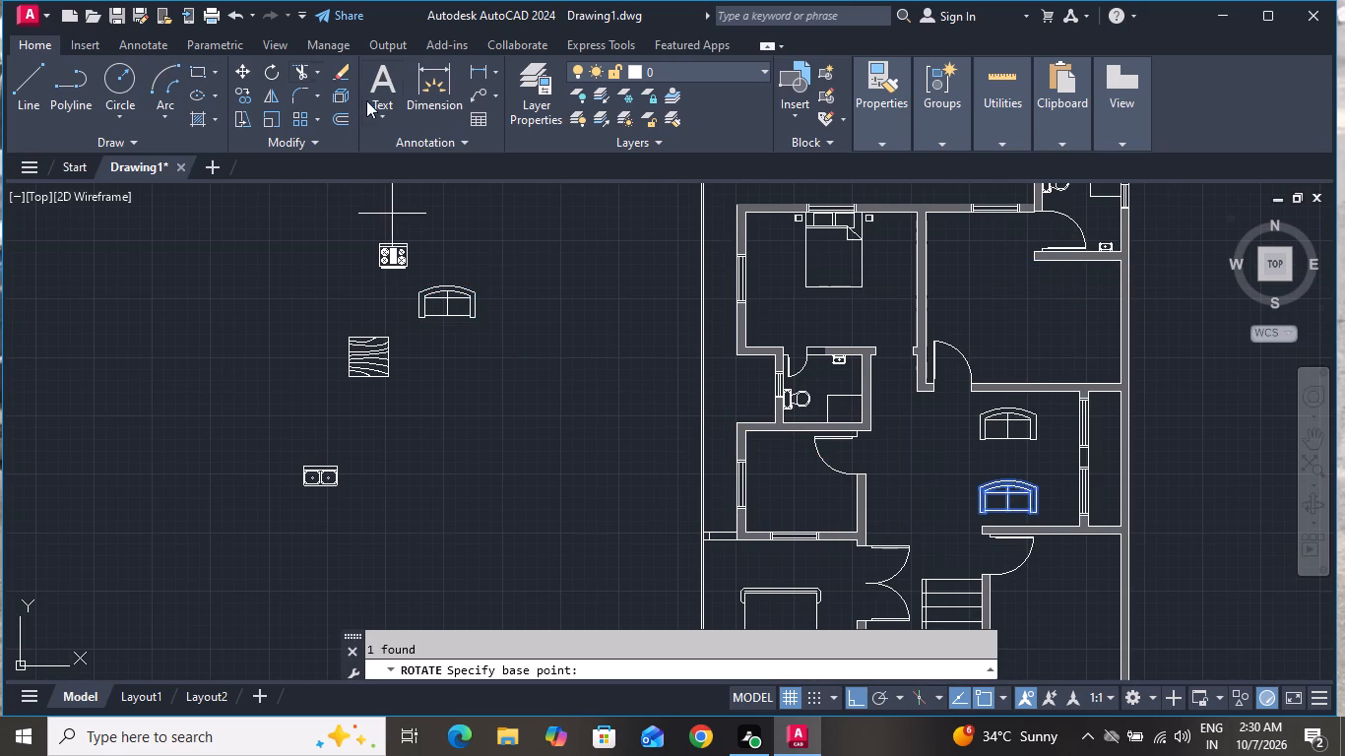
left_click(985, 516)
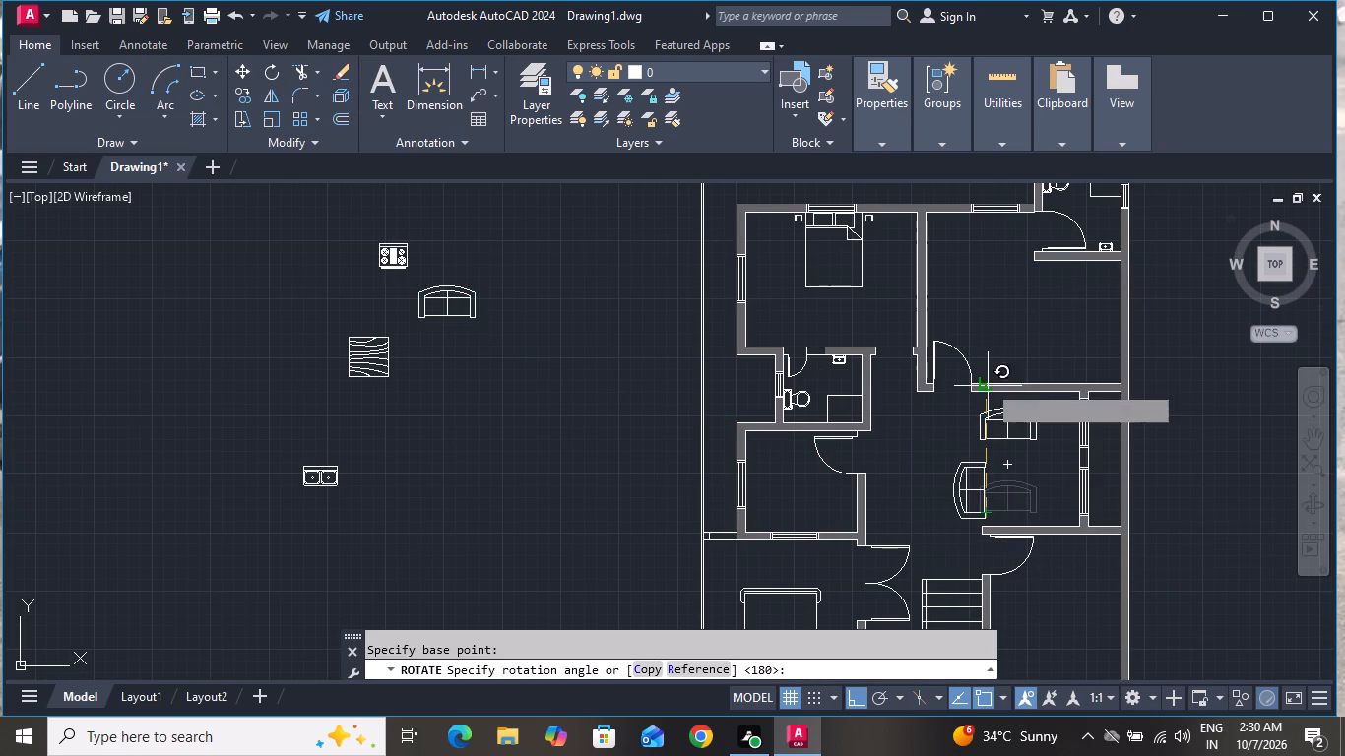
left_click(778, 458)
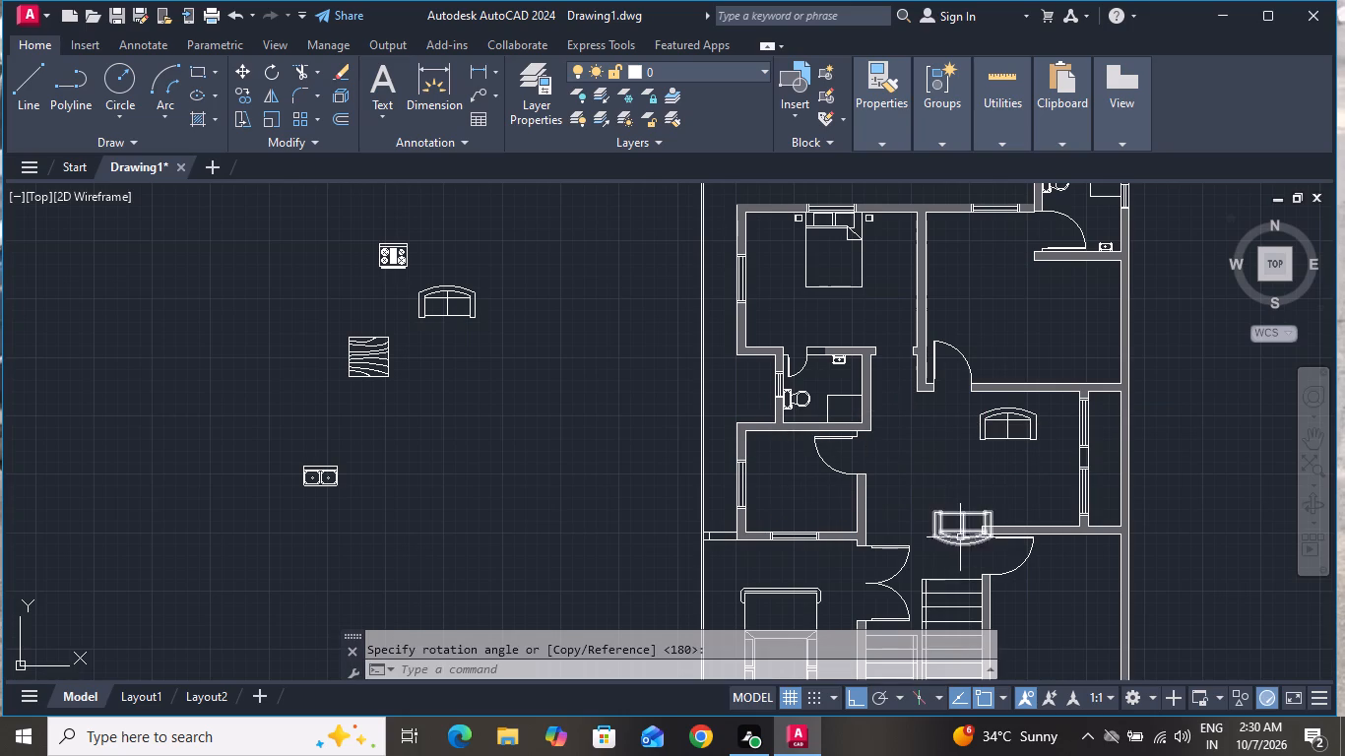
Move the rotated sofa with Ortho off so its back rests against the living room's lower wall, below the other sofa.
left_click(959, 538)
left_click(246, 71)
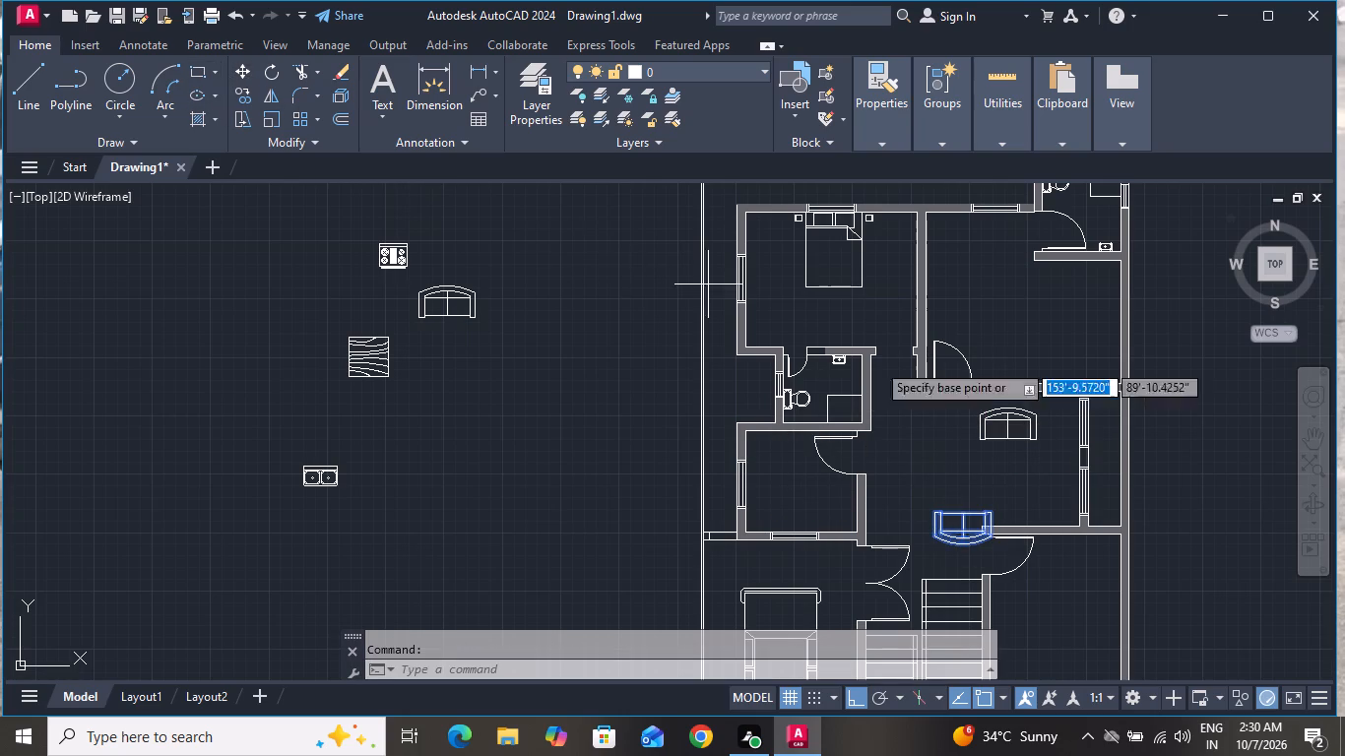
scroll(1080, 549, "up", 3)
left_click(718, 408)
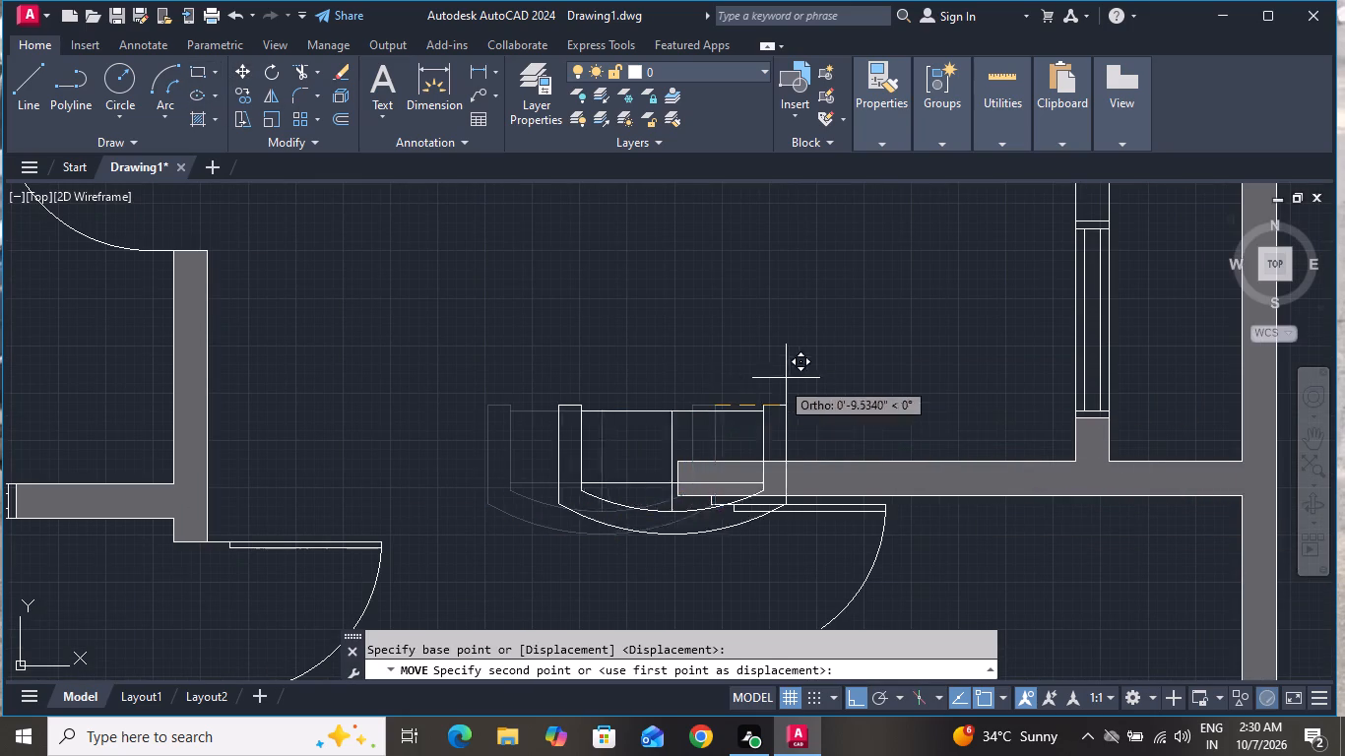
left_click(849, 690)
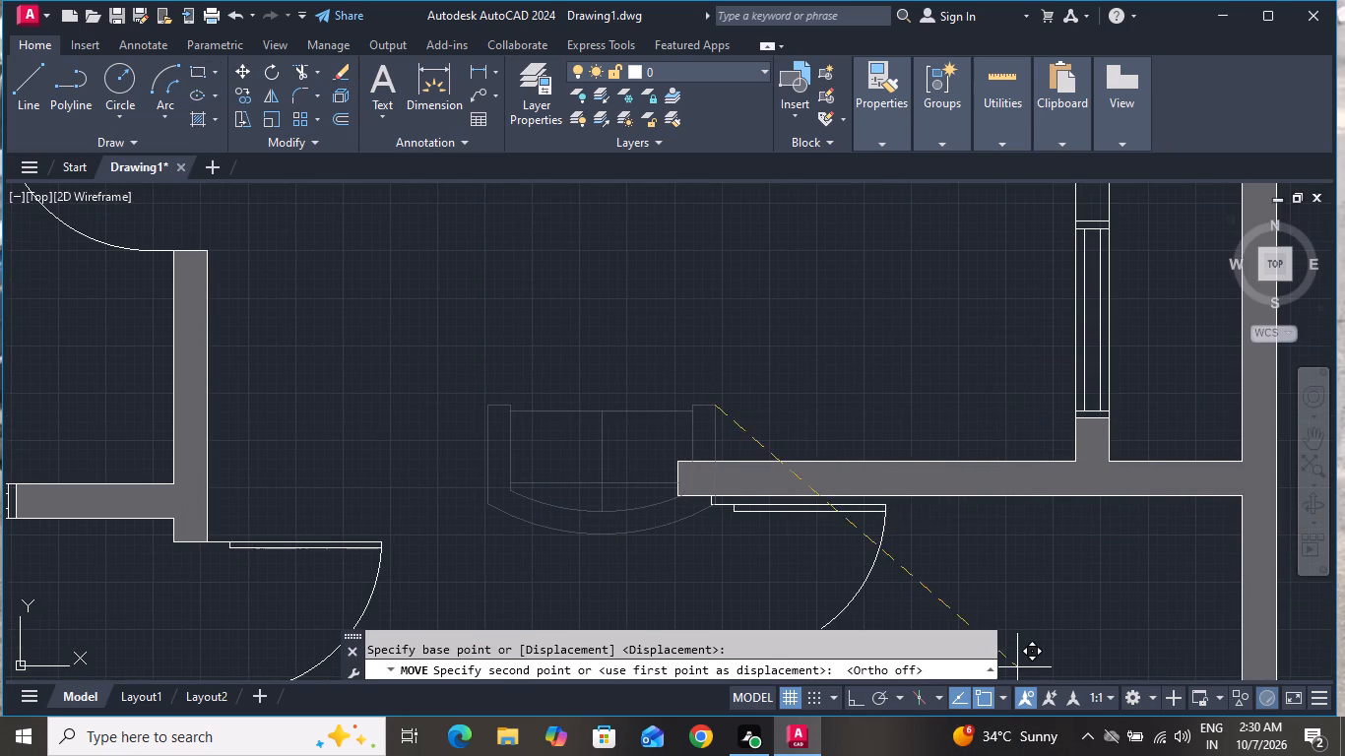
scroll(969, 378, "down", 2)
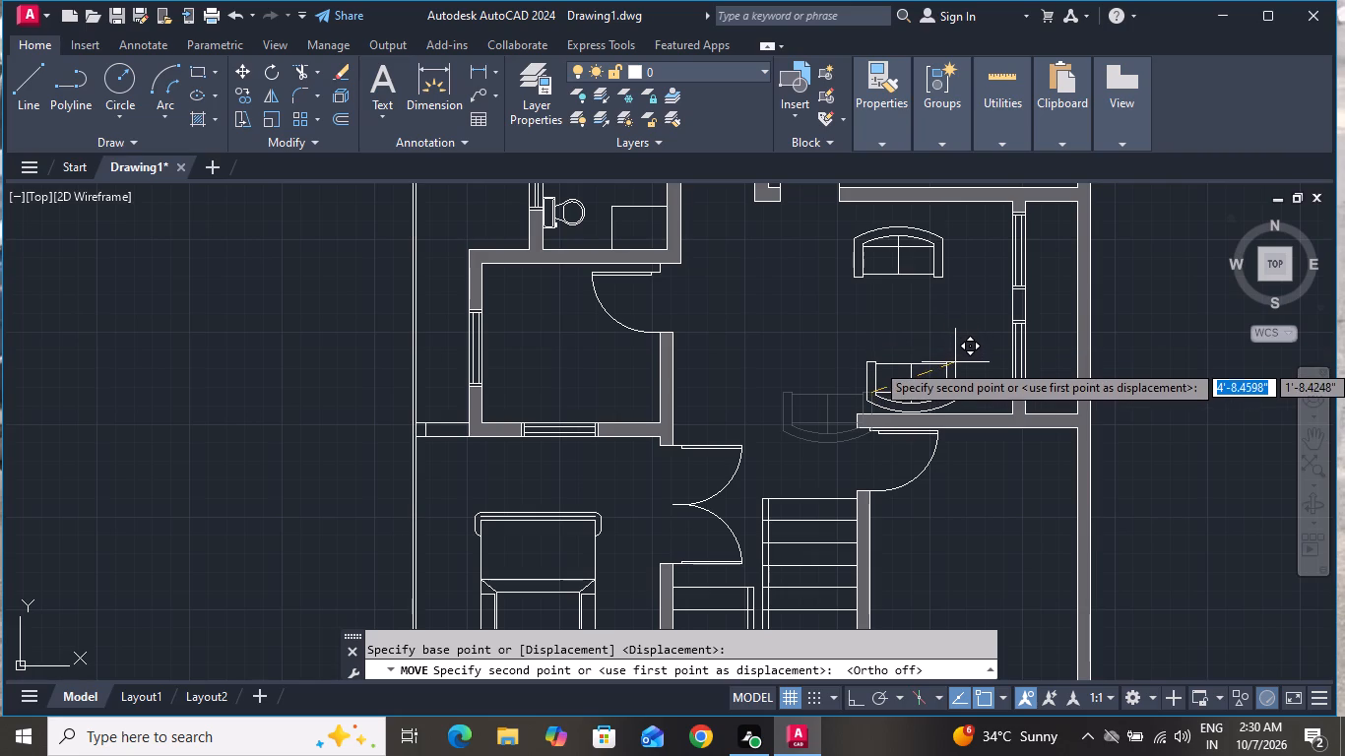
left_click(951, 363)
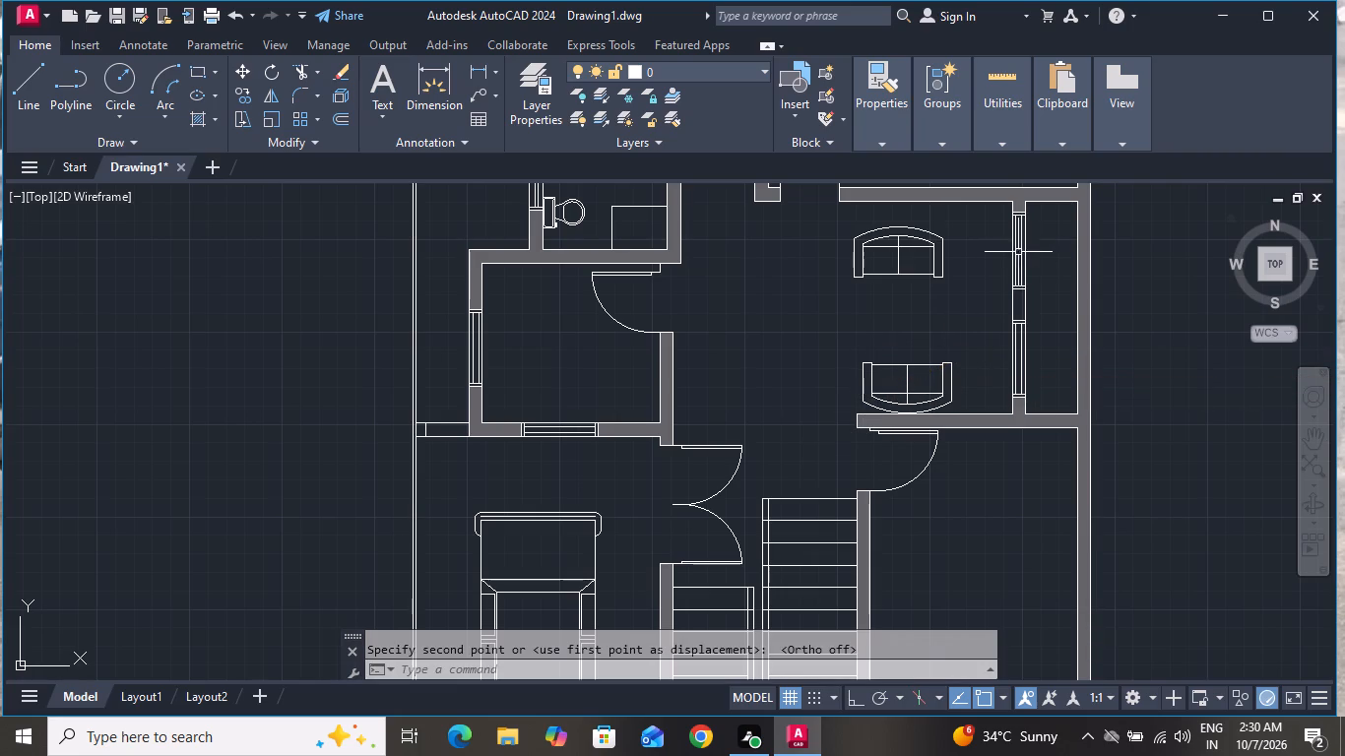
Move the wood-grain table from outside the plan into the living room, between the two facing sofas.
scroll(448, 282, "down", 1)
scroll(447, 283, "up", 1)
scroll(445, 287, "down", 1)
scroll(379, 378, "down", 3)
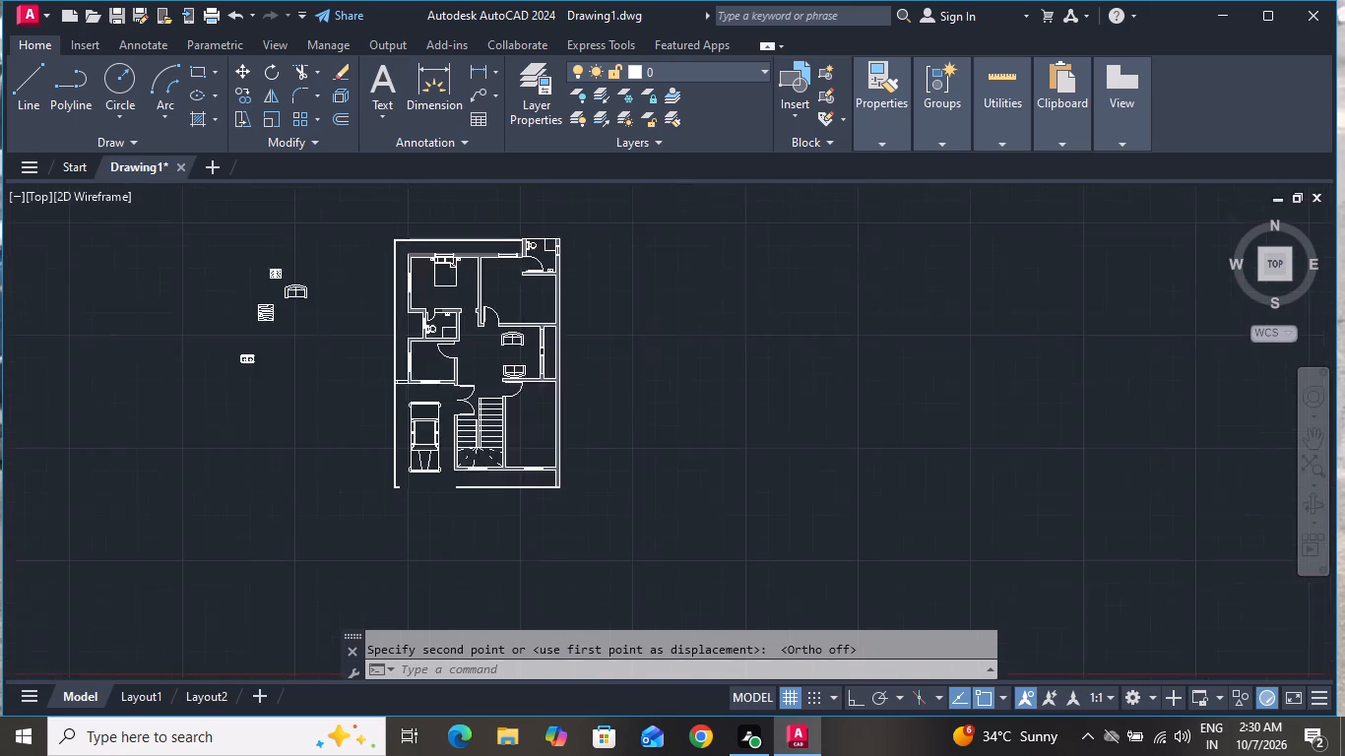
scroll(297, 352, "down", 1)
scroll(297, 352, "up", 4)
left_click(333, 302)
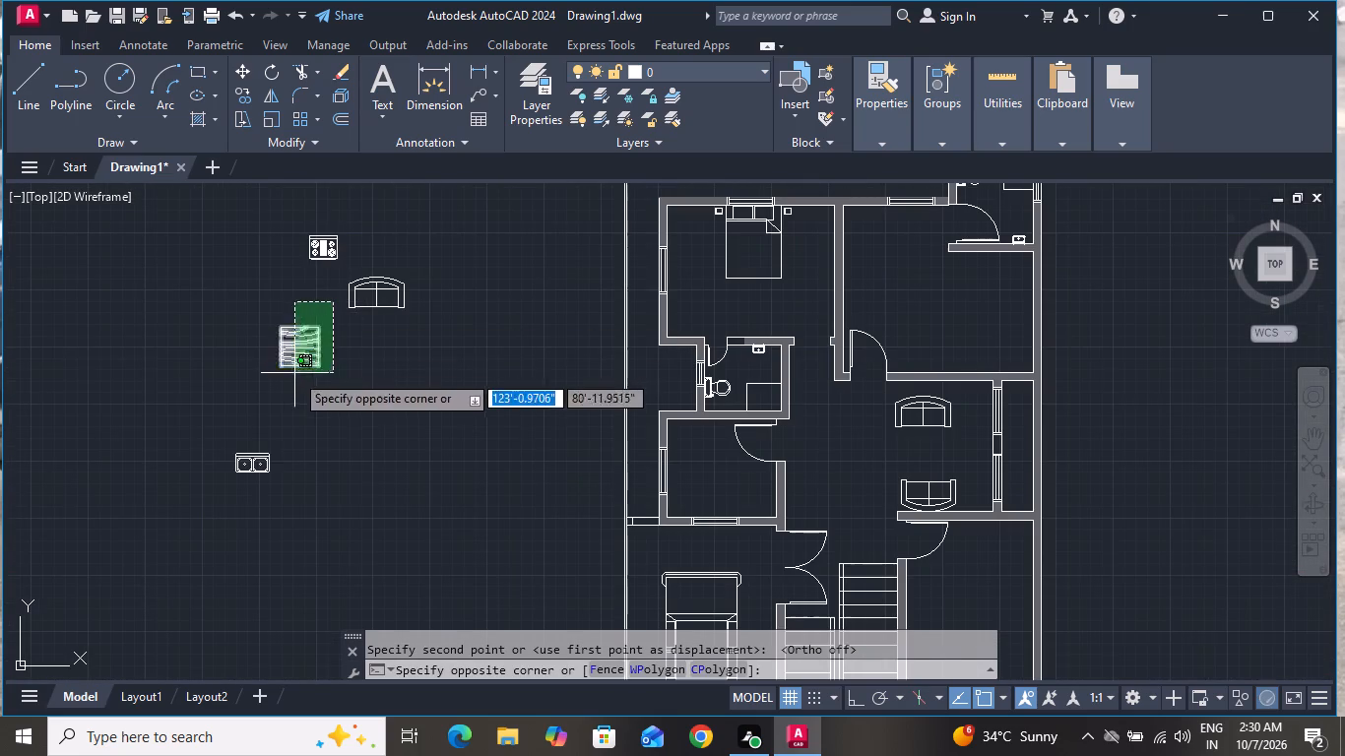
left_click(294, 373)
left_click(238, 74)
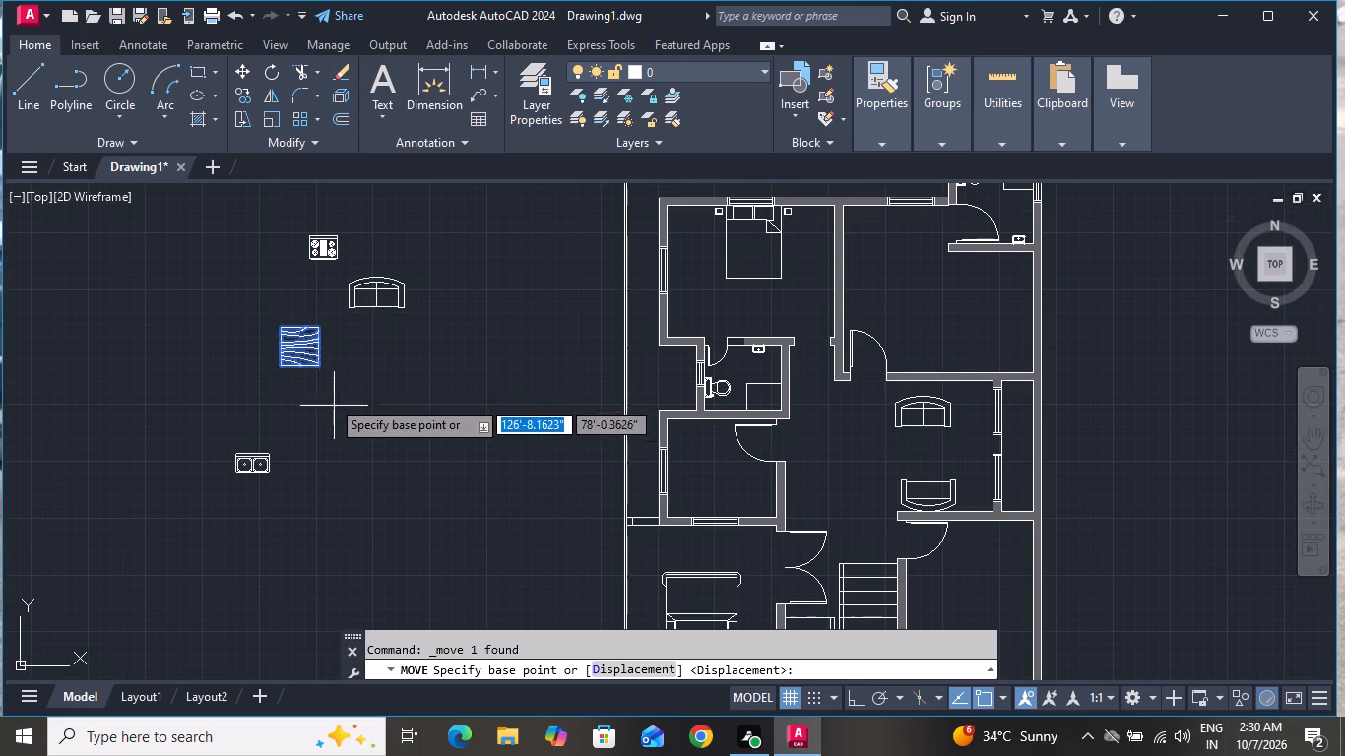
left_click(317, 368)
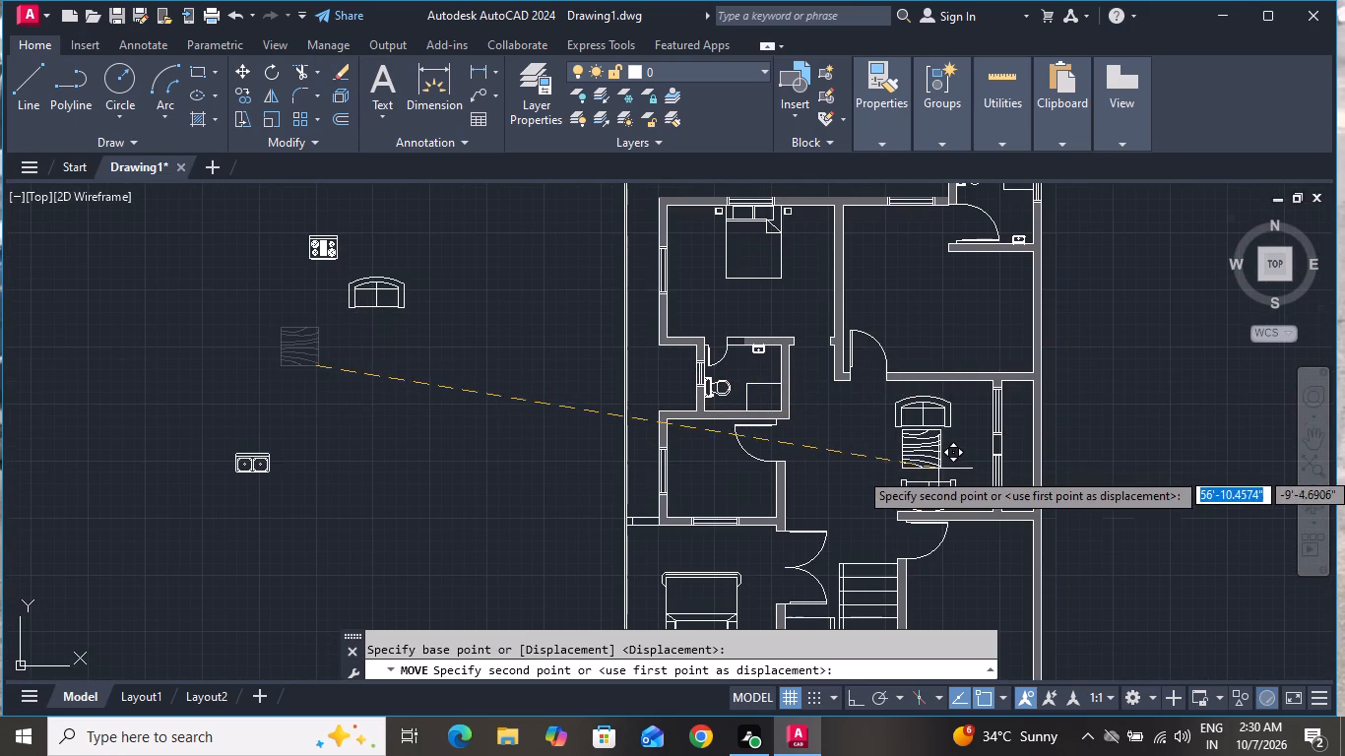
left_click(941, 474)
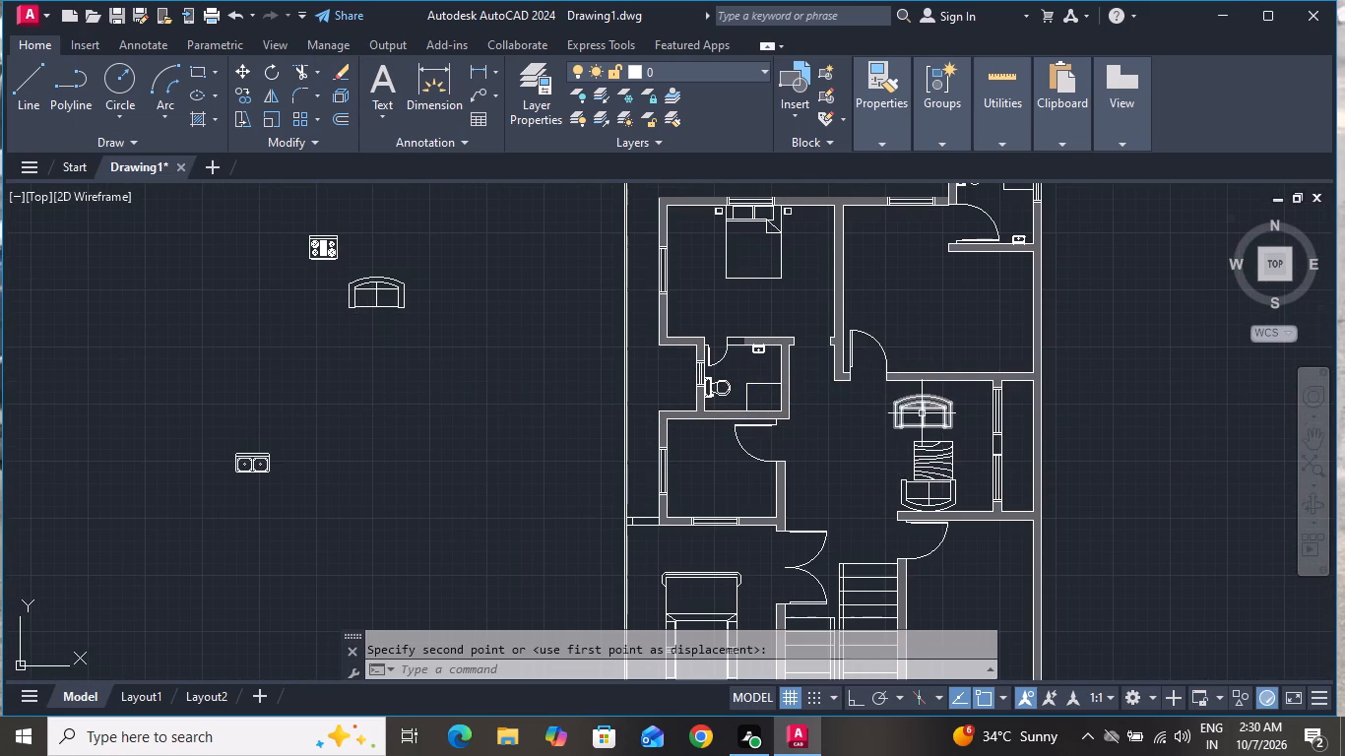
Scale the wood-grain table down to roughly half size about a point near its centre, so it clears both sofas.
scroll(938, 471, "up", 3)
left_click(947, 435)
left_click(935, 386)
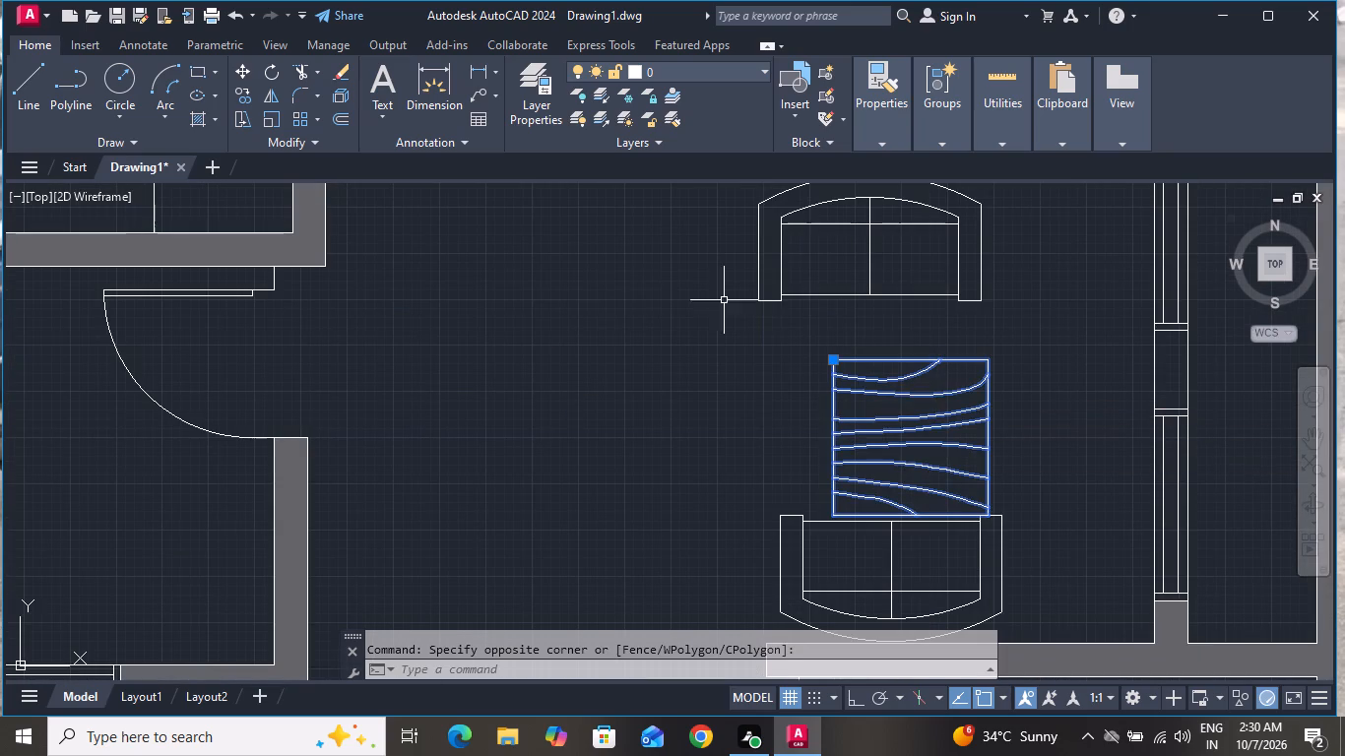
left_click(271, 112)
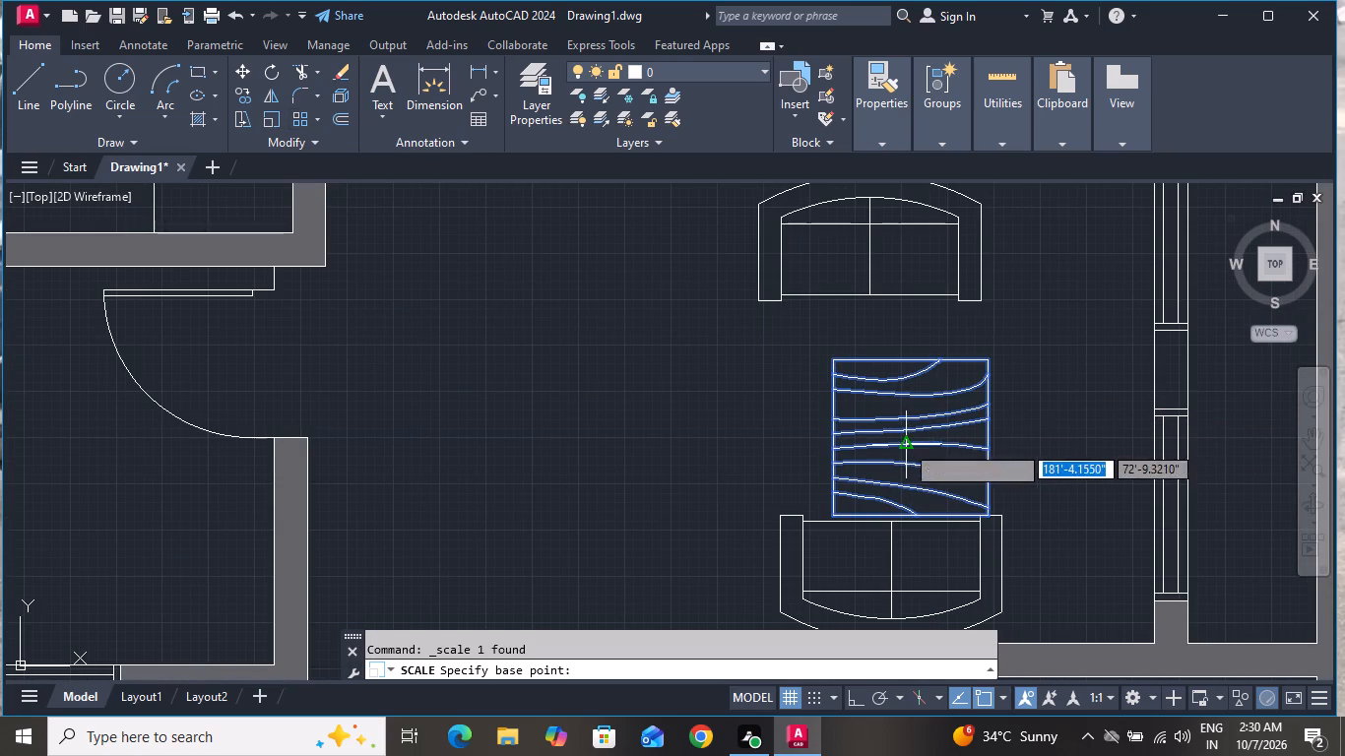
left_click(907, 429)
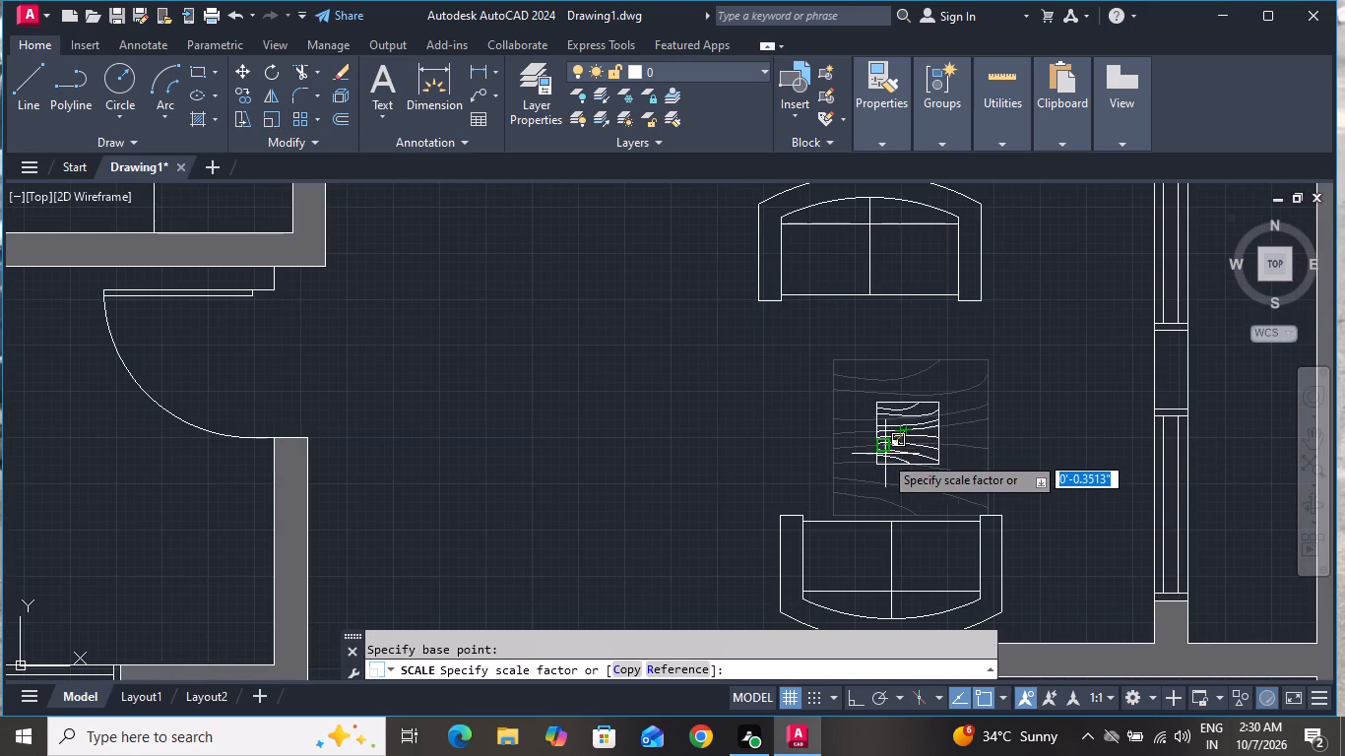
left_click(882, 458)
Move the scaled wood-grain table slightly up and left so it sits centred between the two facing sofas.
left_click(884, 447)
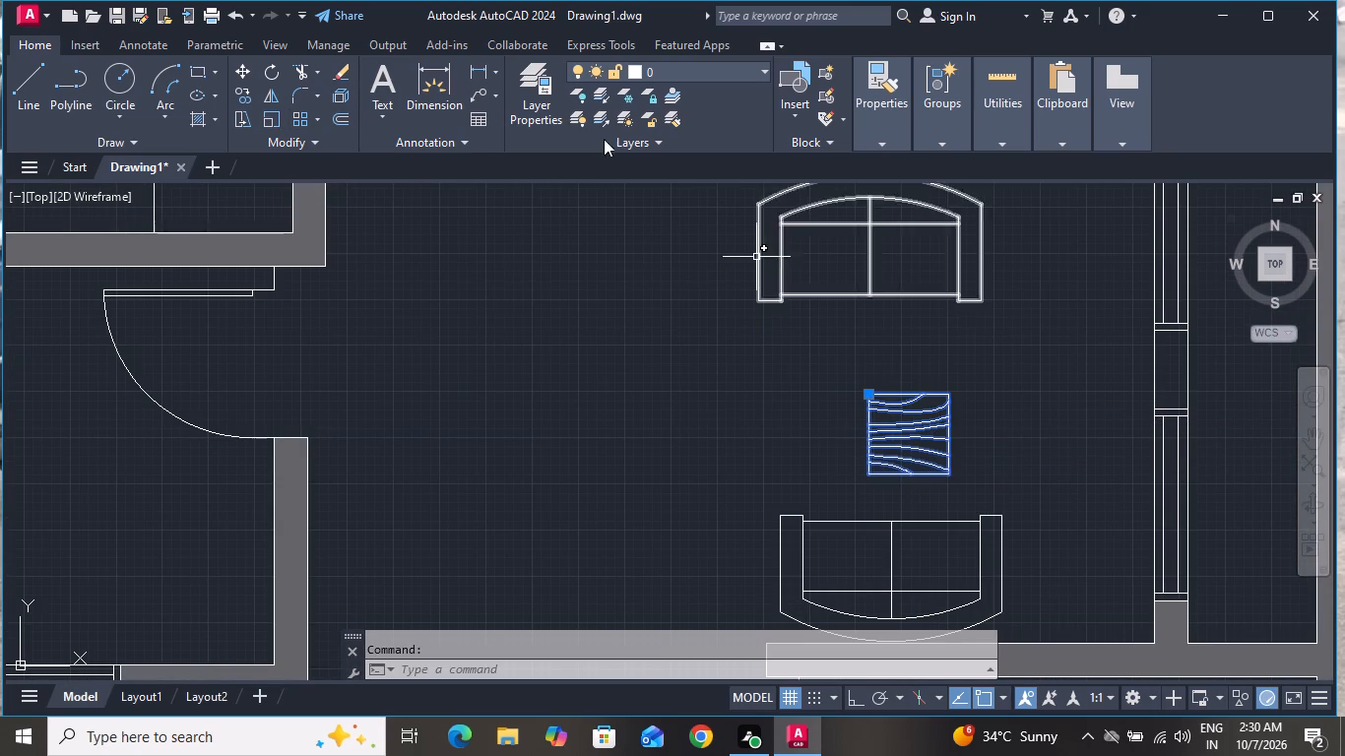
left_click(250, 71)
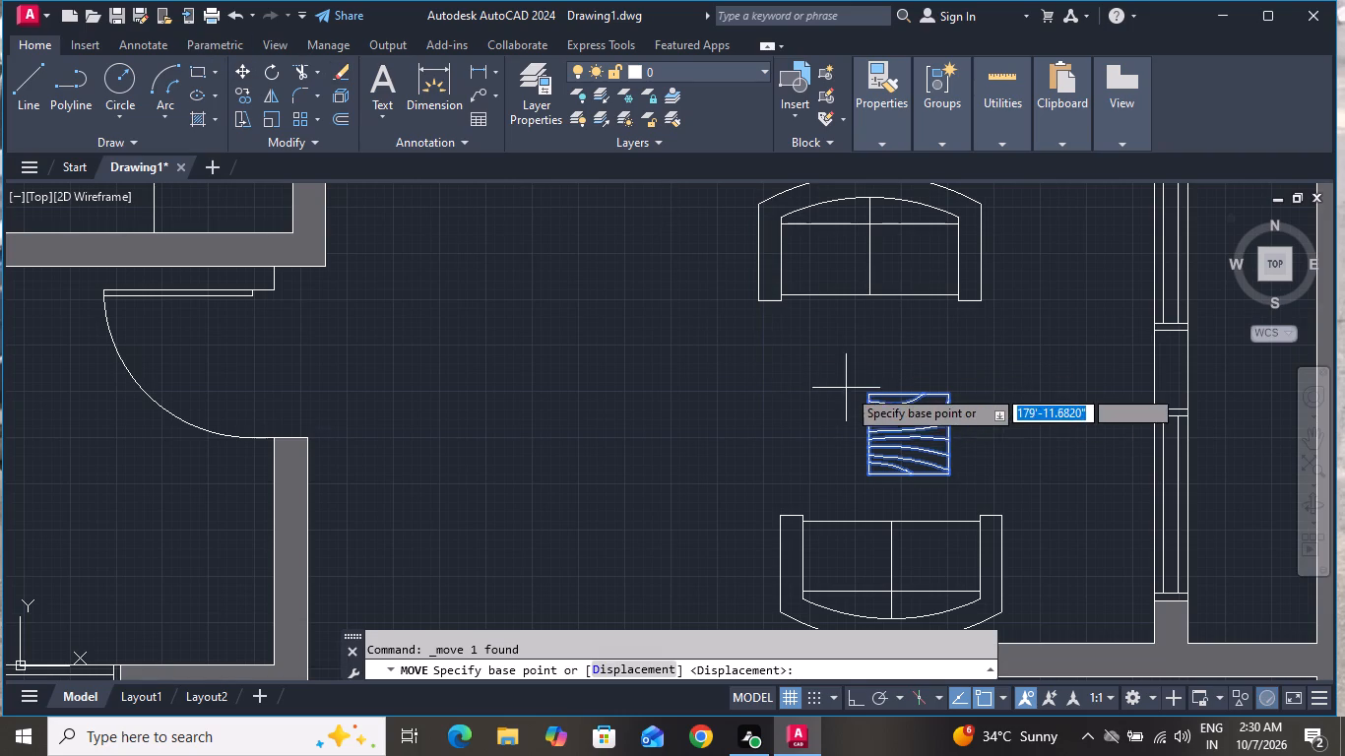
left_click(865, 395)
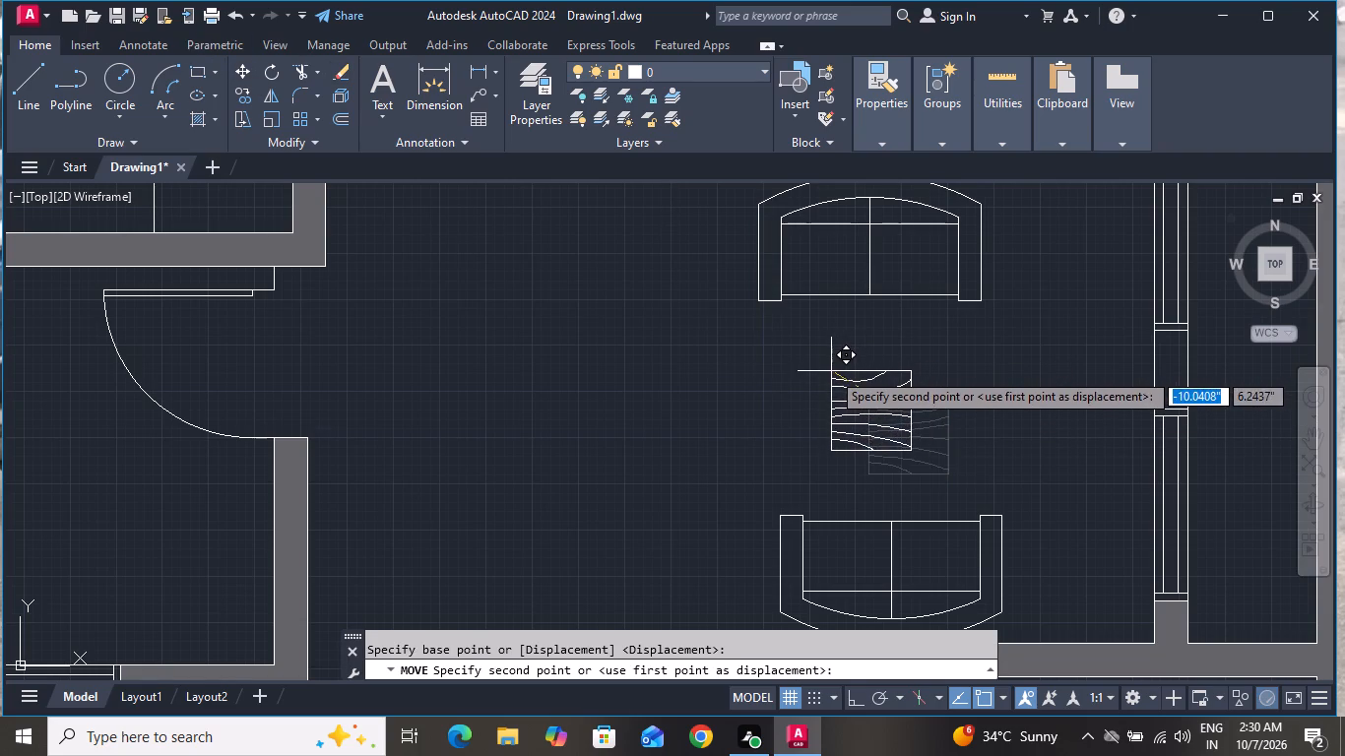
left_click(831, 371)
scroll(972, 216, "up", 1)
scroll(962, 235, "down", 1)
scroll(1042, 376, "down", 1)
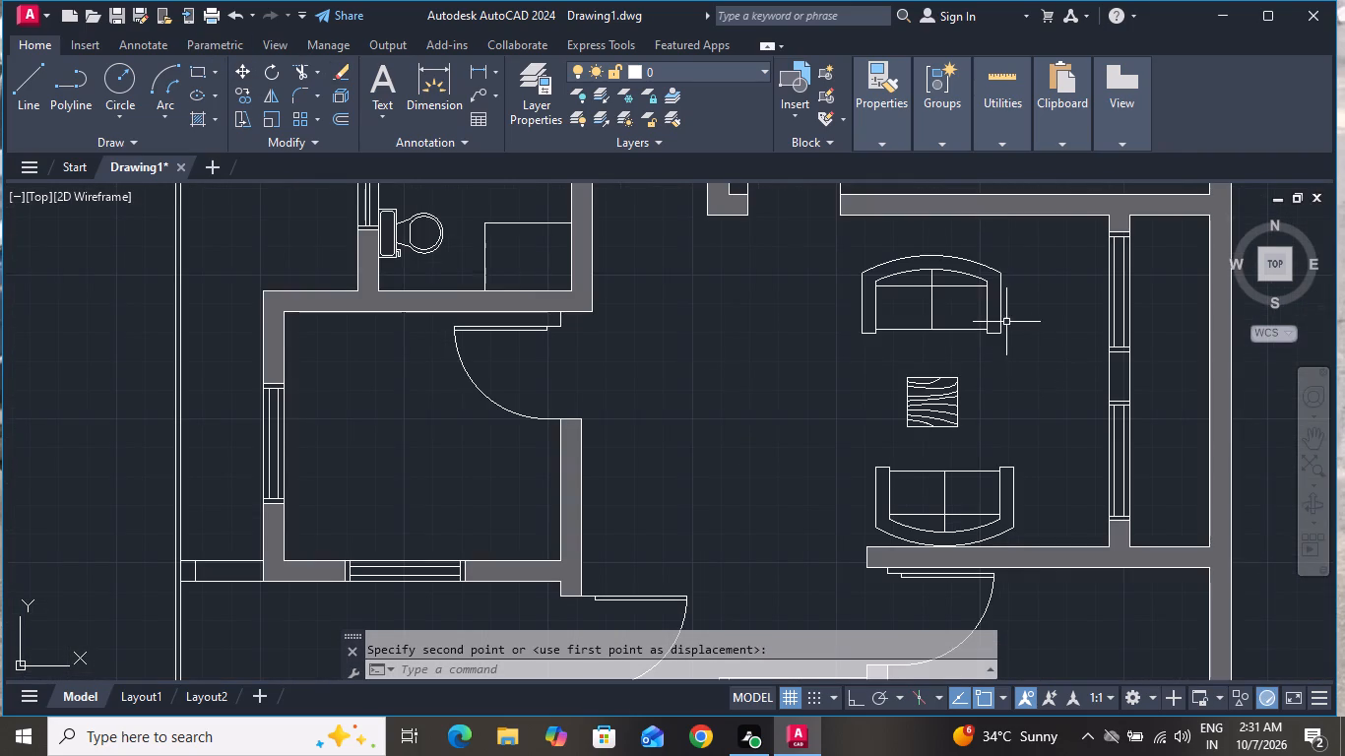
Copy the living room's upper sofa once into the open floor area left of the wood-grain table.
left_click(987, 307)
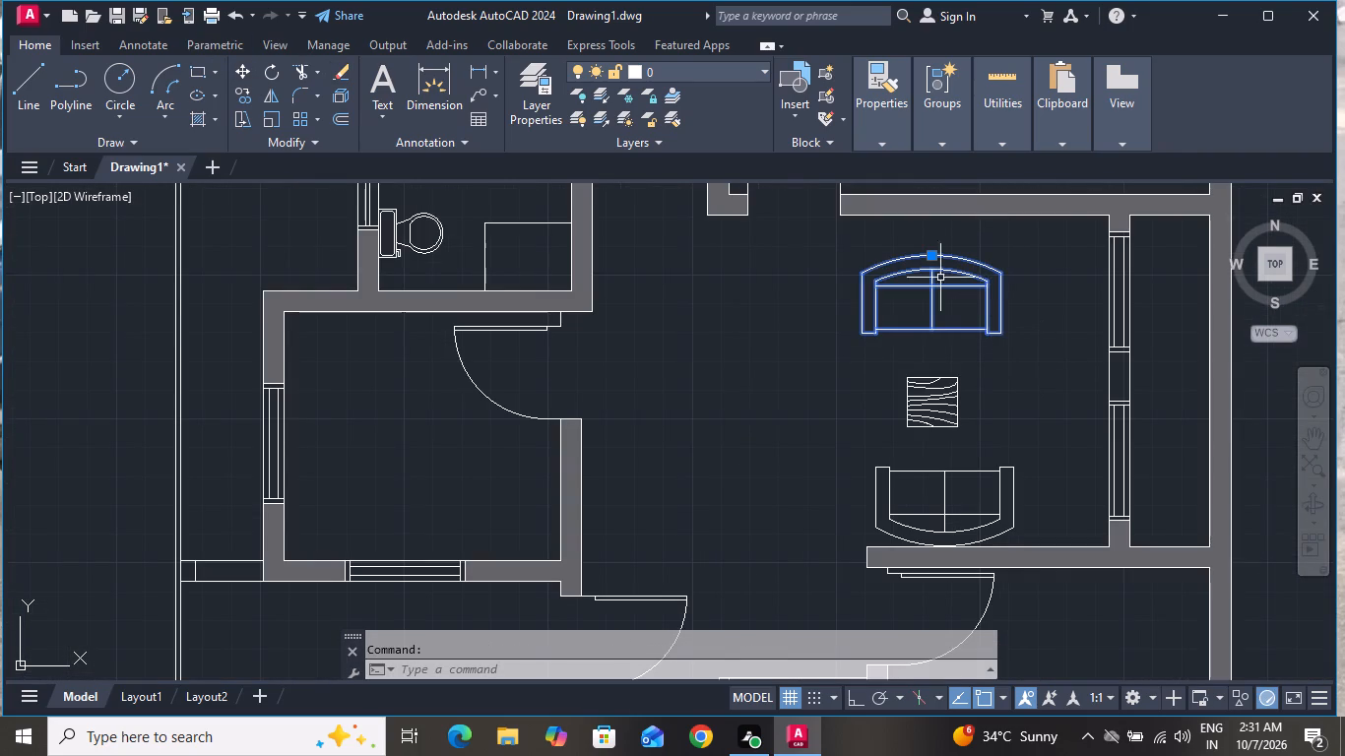
left_click(244, 95)
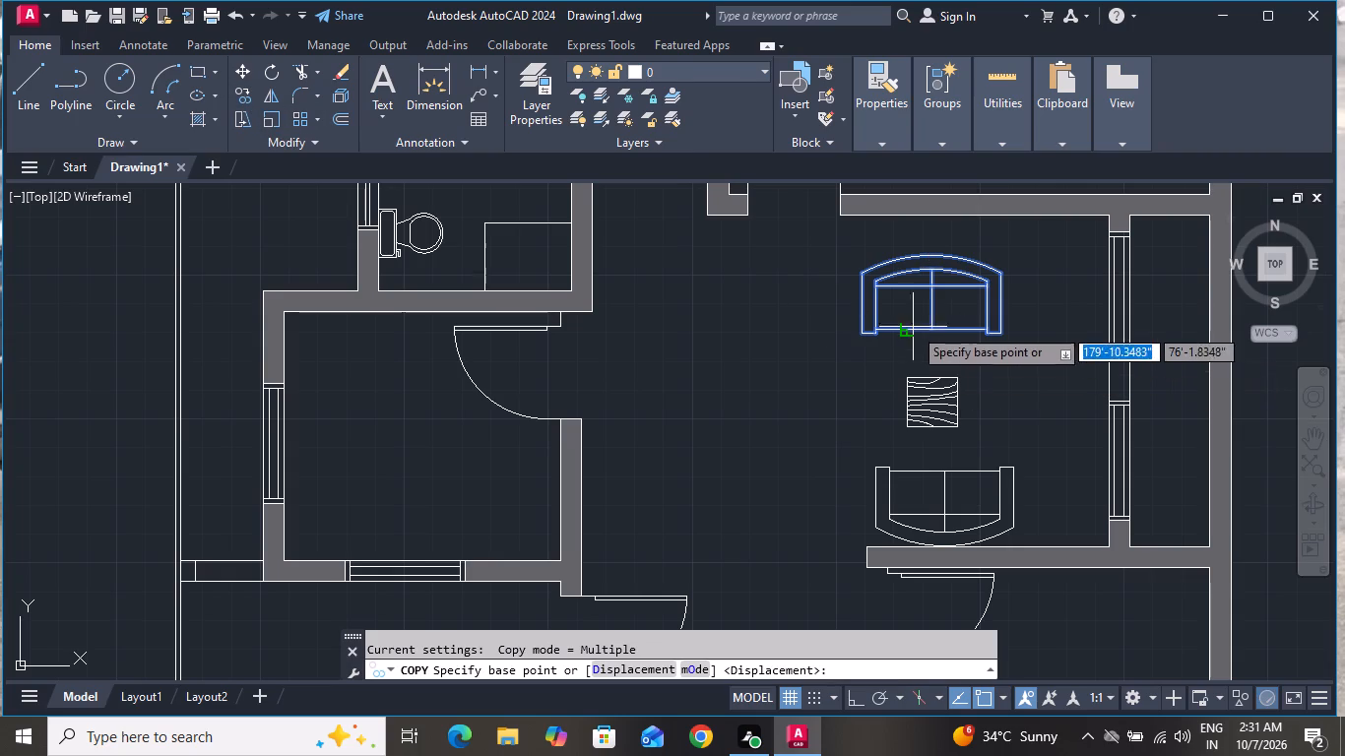
left_click(913, 326)
left_click(707, 435)
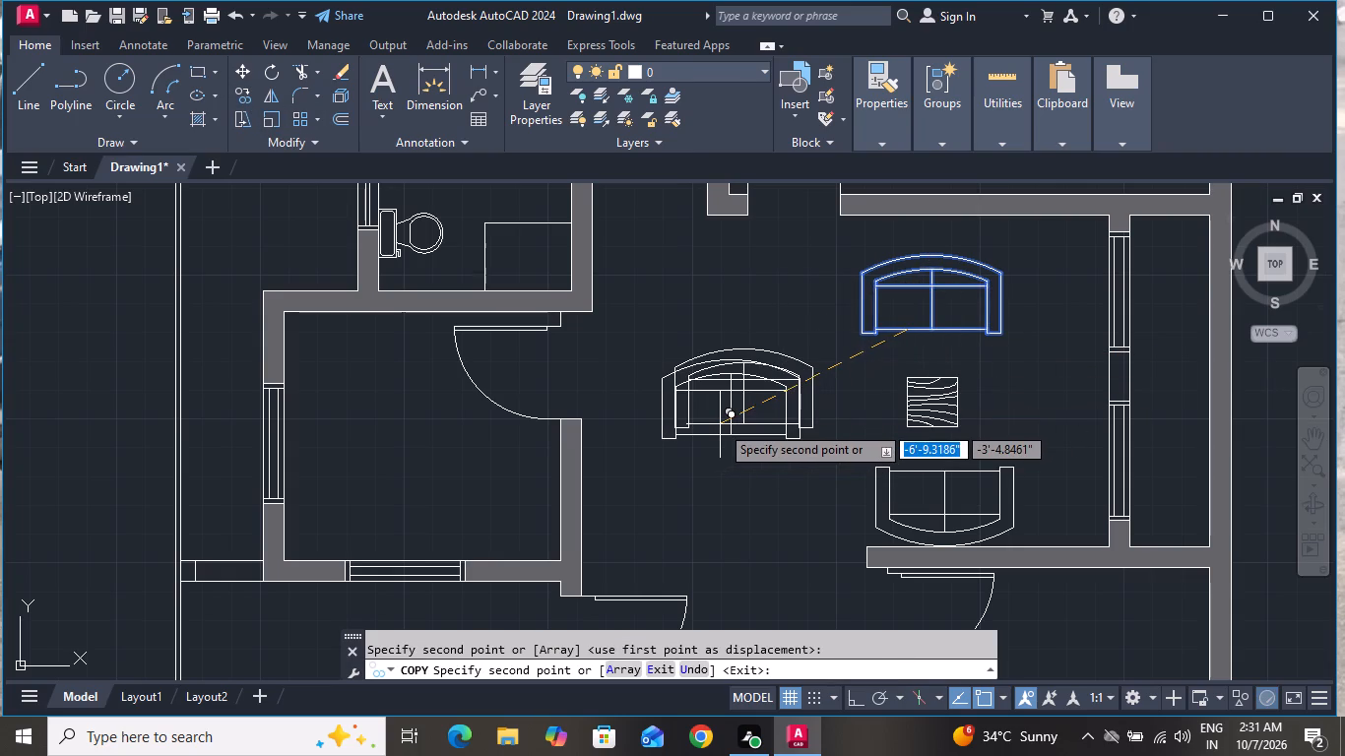
right_click(720, 424)
left_click(763, 459)
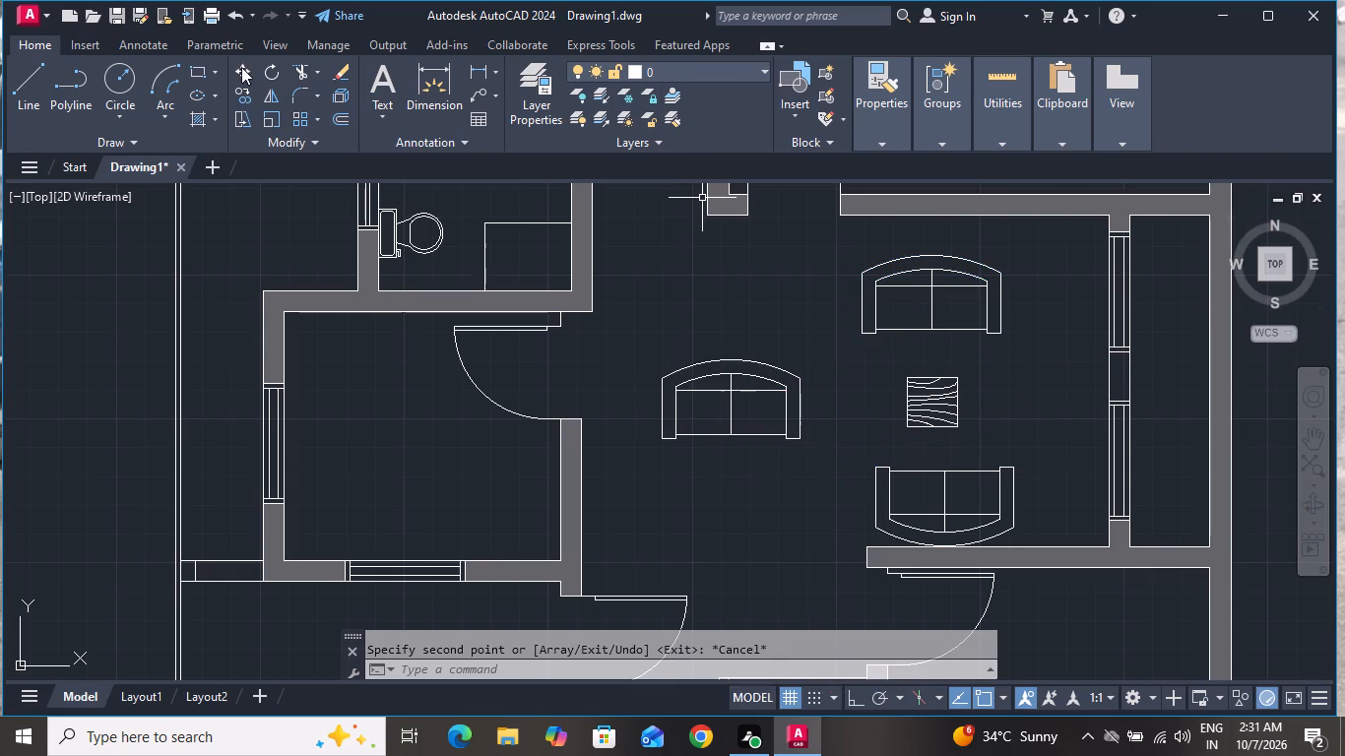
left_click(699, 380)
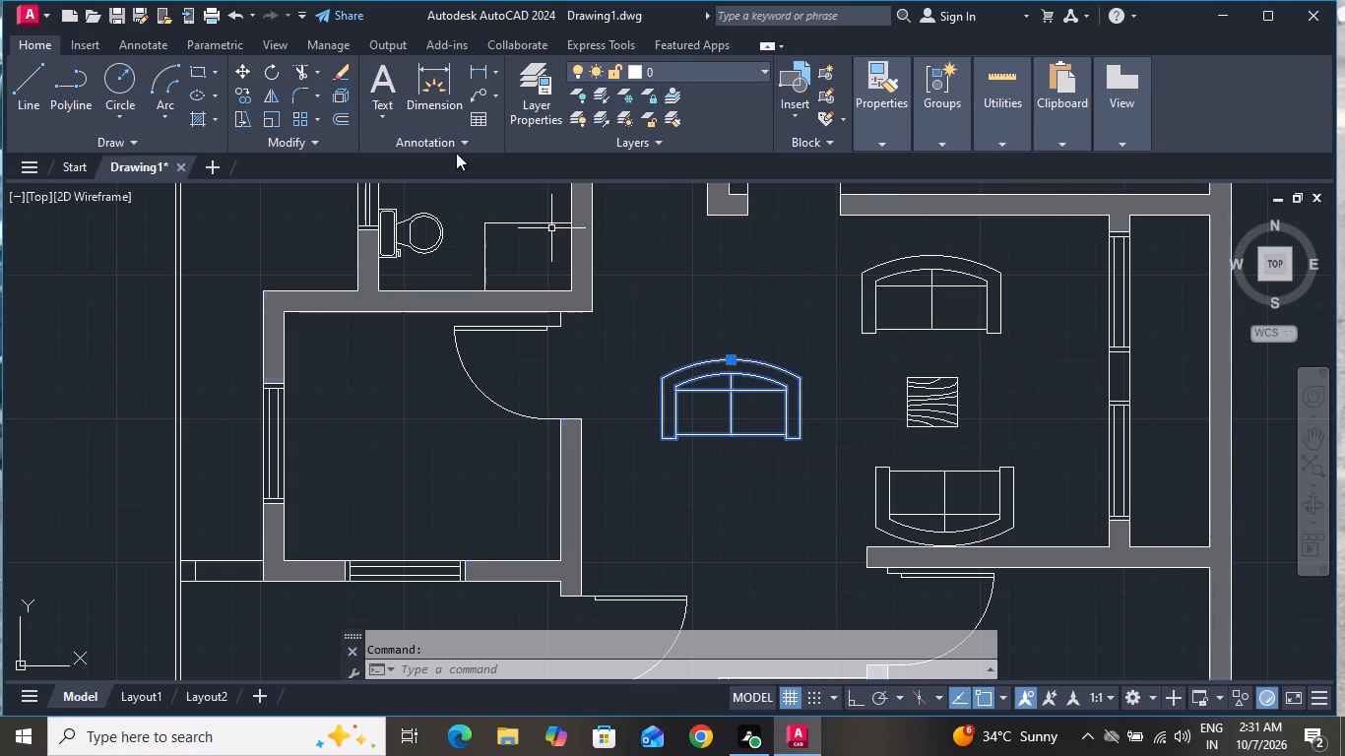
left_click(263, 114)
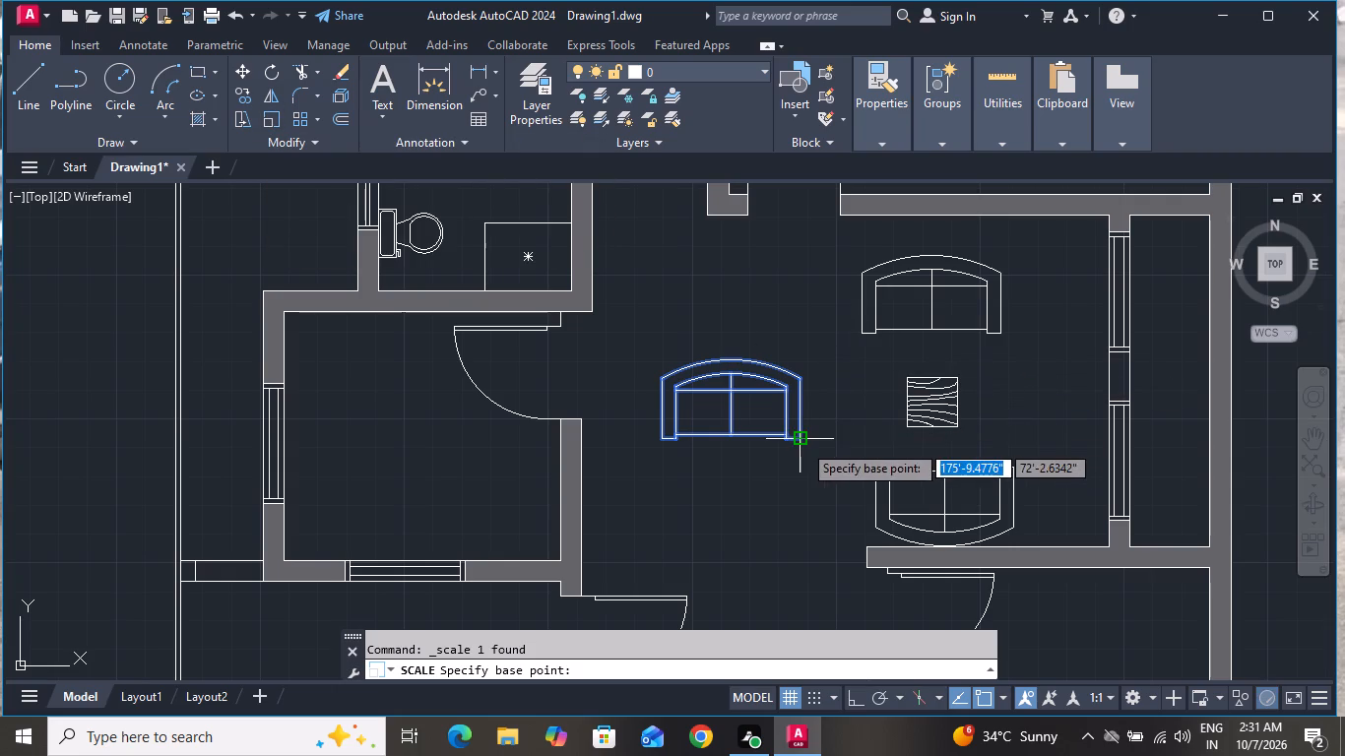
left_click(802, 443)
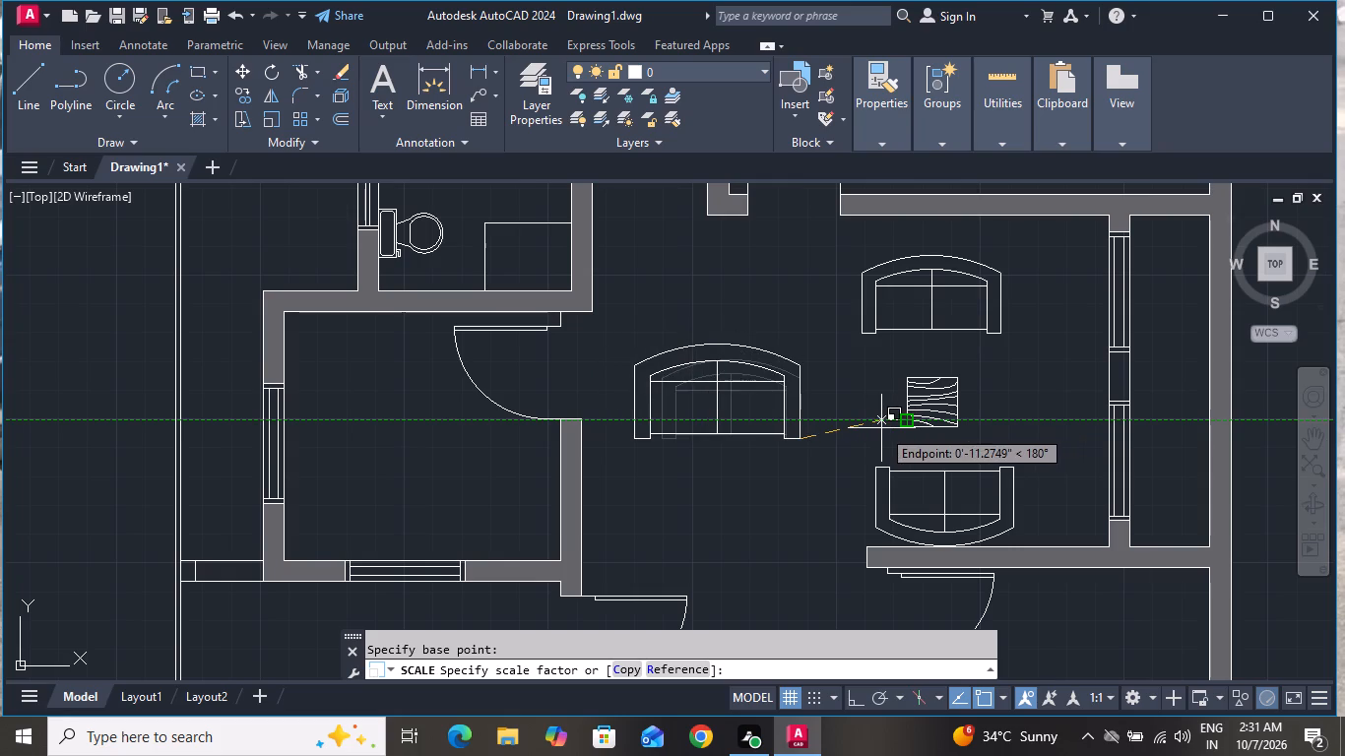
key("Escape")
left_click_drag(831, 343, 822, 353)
Rotate the copied sofa 270° about its lower-right corner with Ortho on, so its back faces the living room's right wall.
left_click(737, 427)
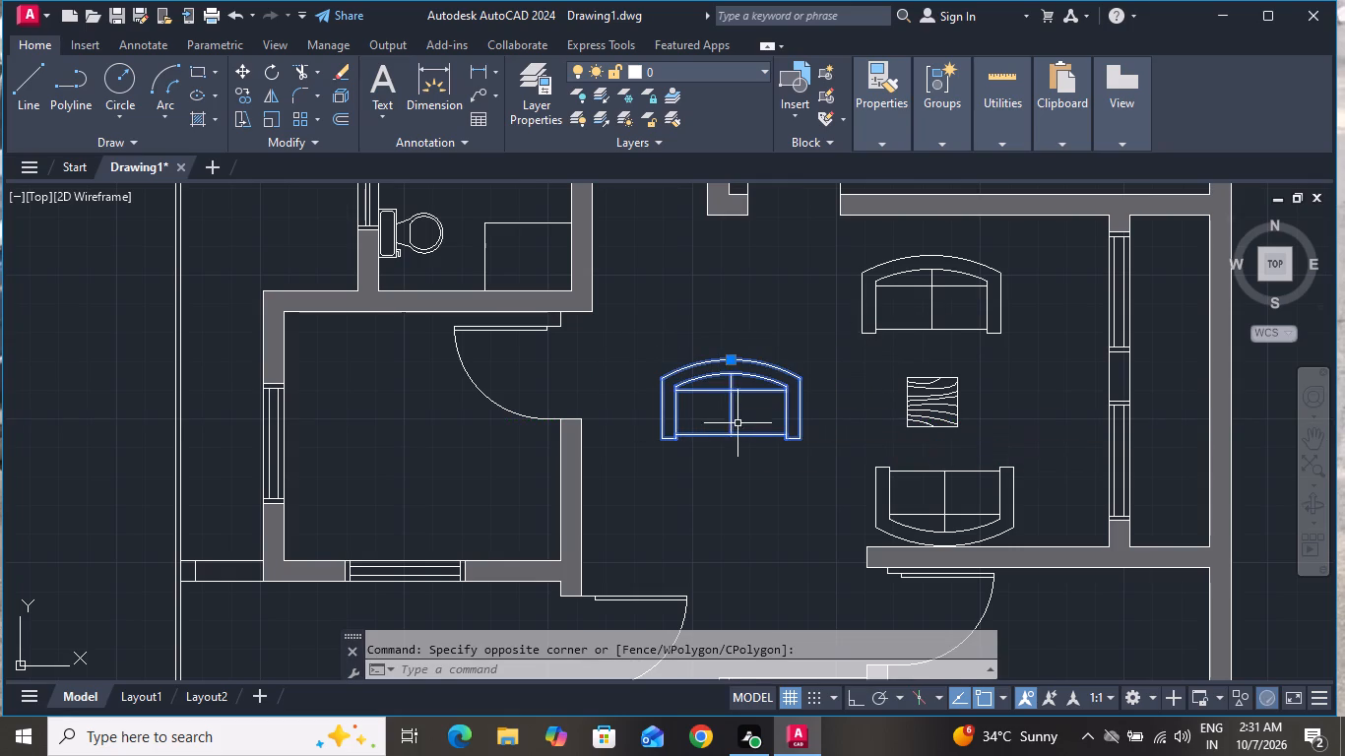
left_click(277, 72)
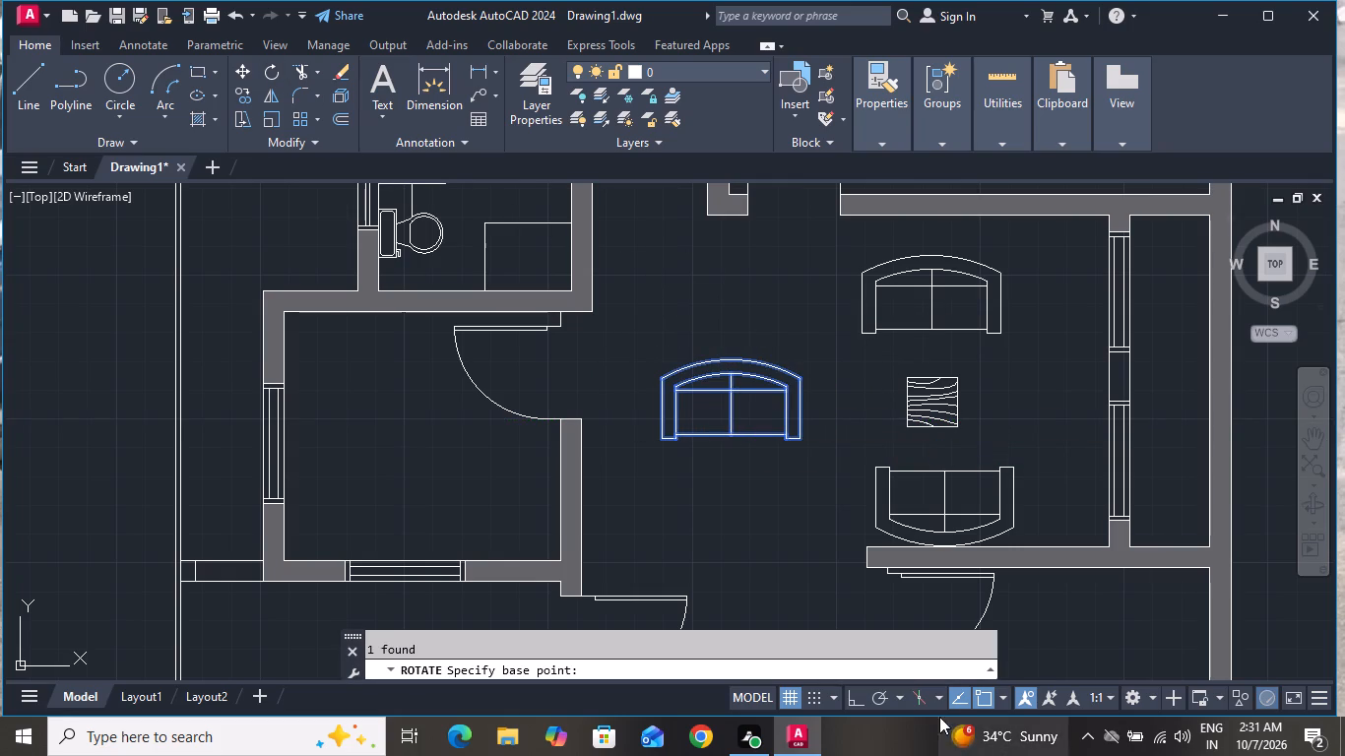
left_click(845, 691)
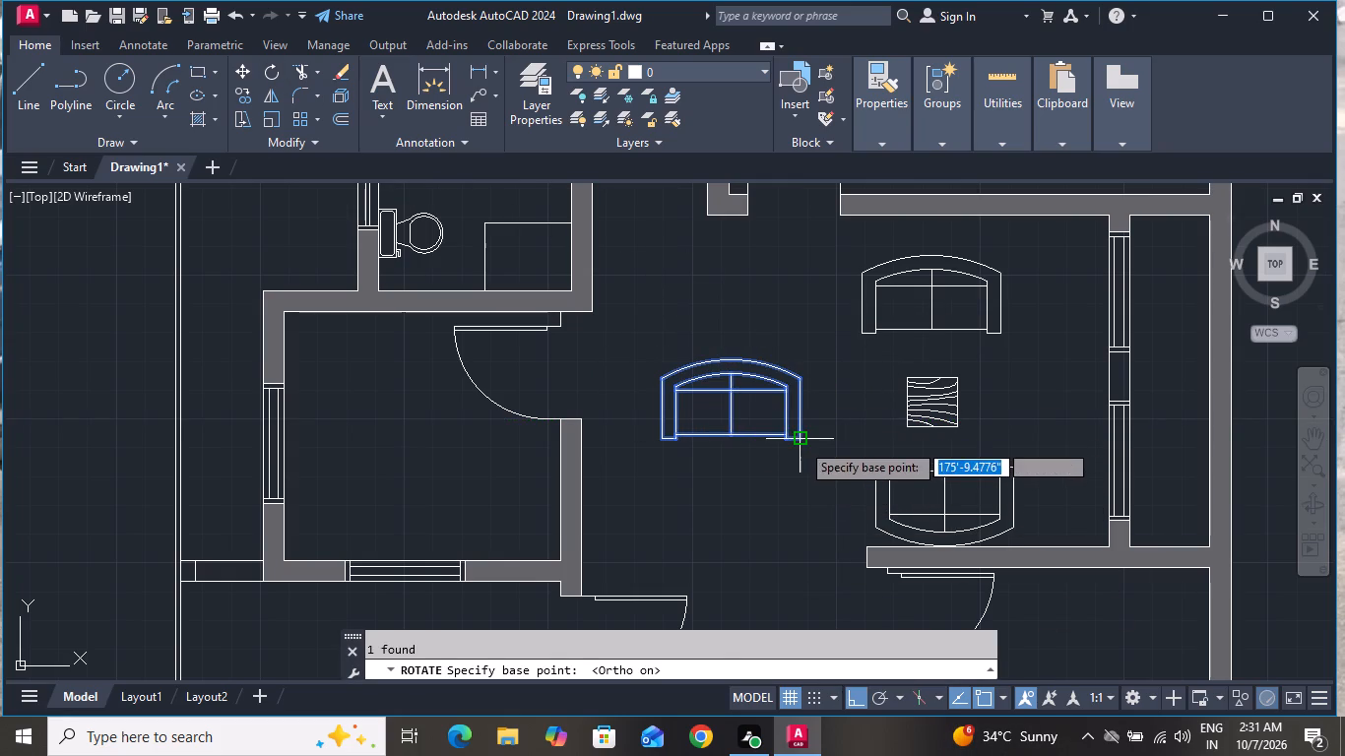
left_click(801, 444)
left_click(771, 559)
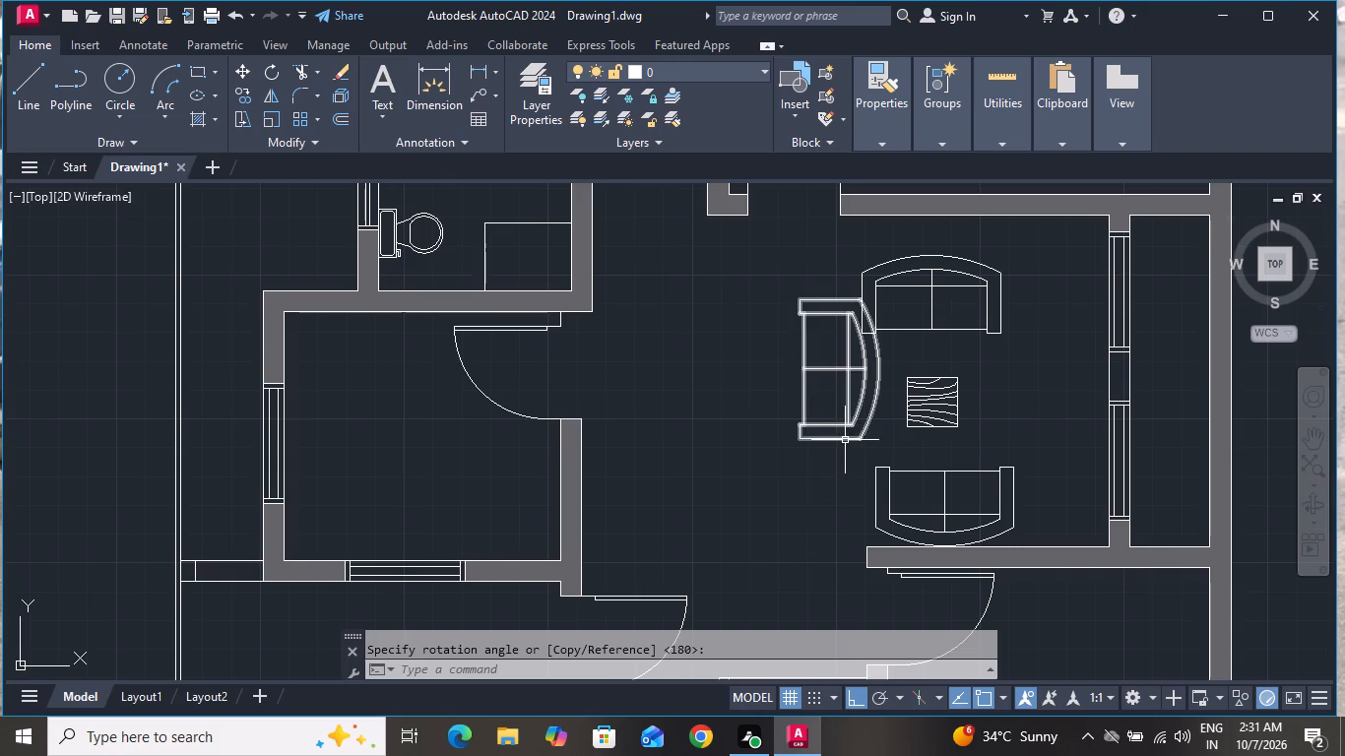
Move the rotated sofa with Ortho off to the right of the table, its back against the window wall.
left_click(845, 440)
left_click_drag(856, 701, 856, 690)
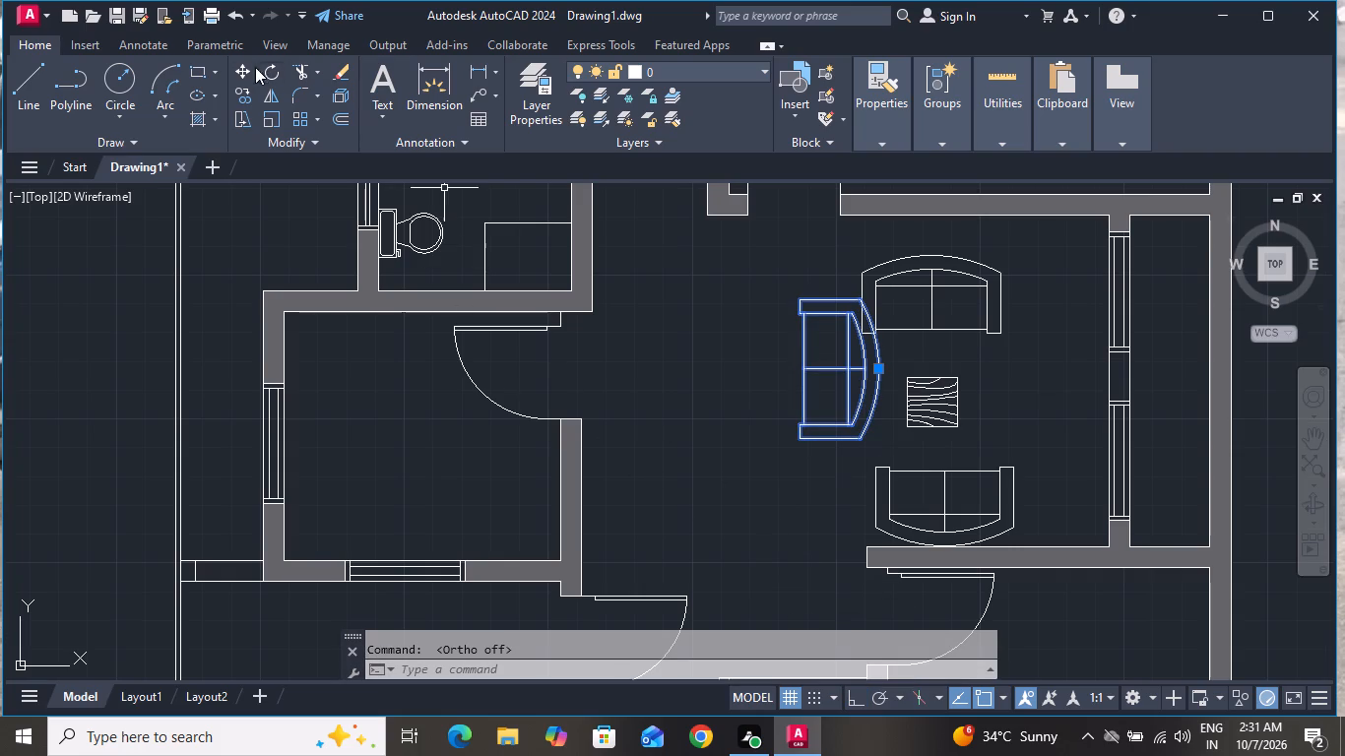
left_click(239, 74)
left_click(796, 297)
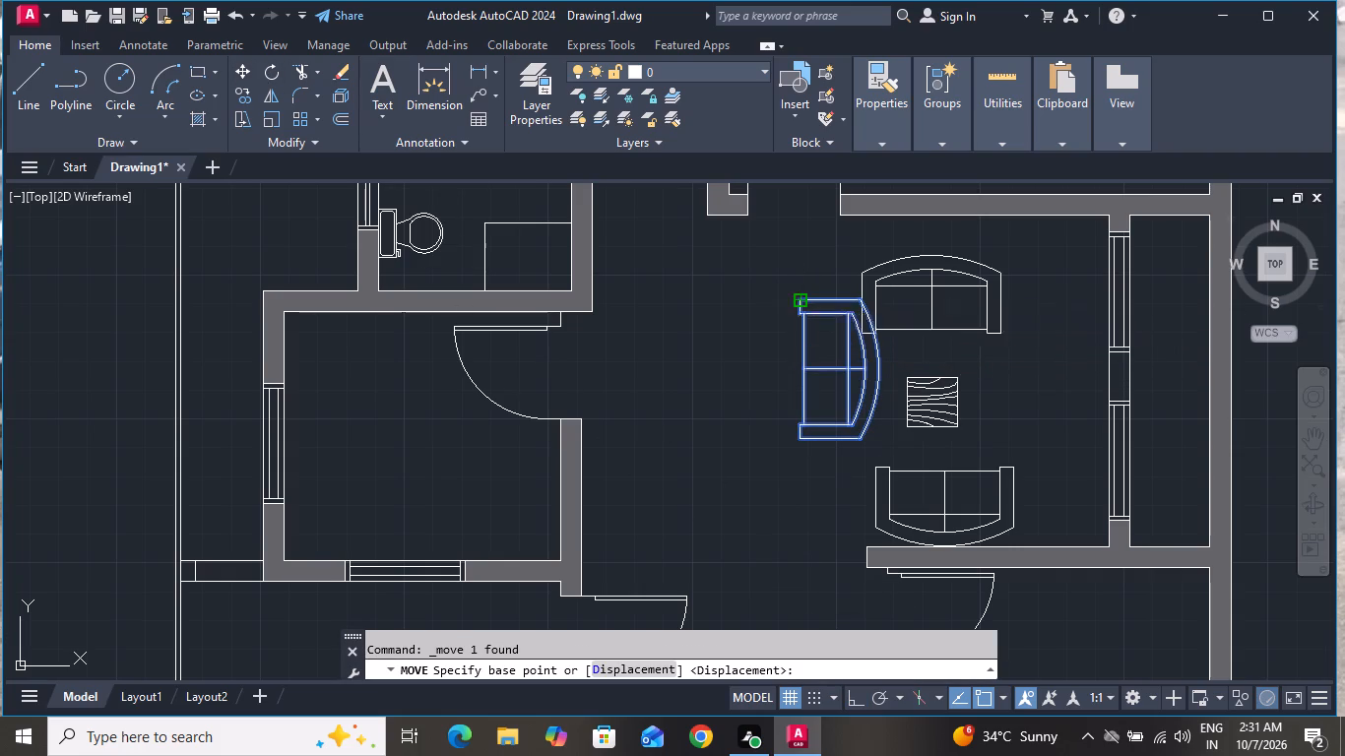
left_click(1027, 331)
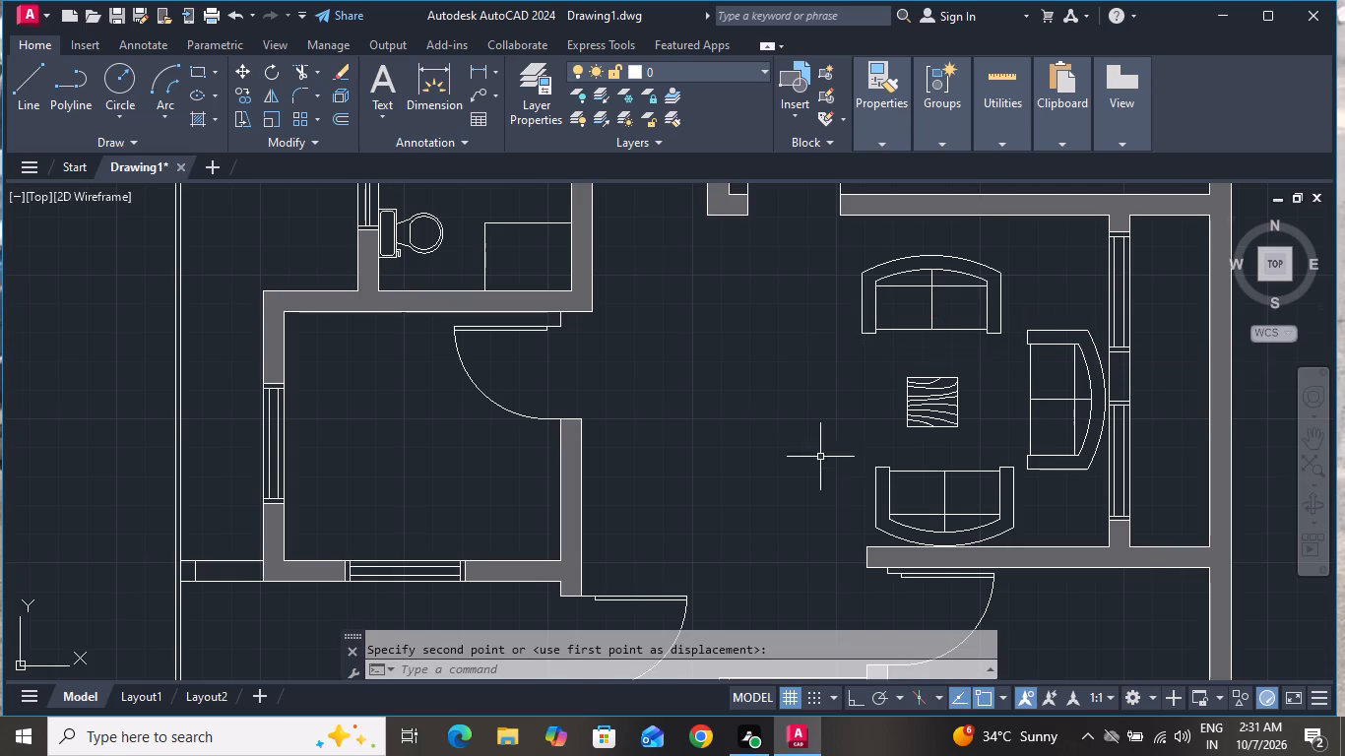
Copy the double bed from the upper-left bedroom into the bedroom above the living room.
scroll(816, 444, "down", 1)
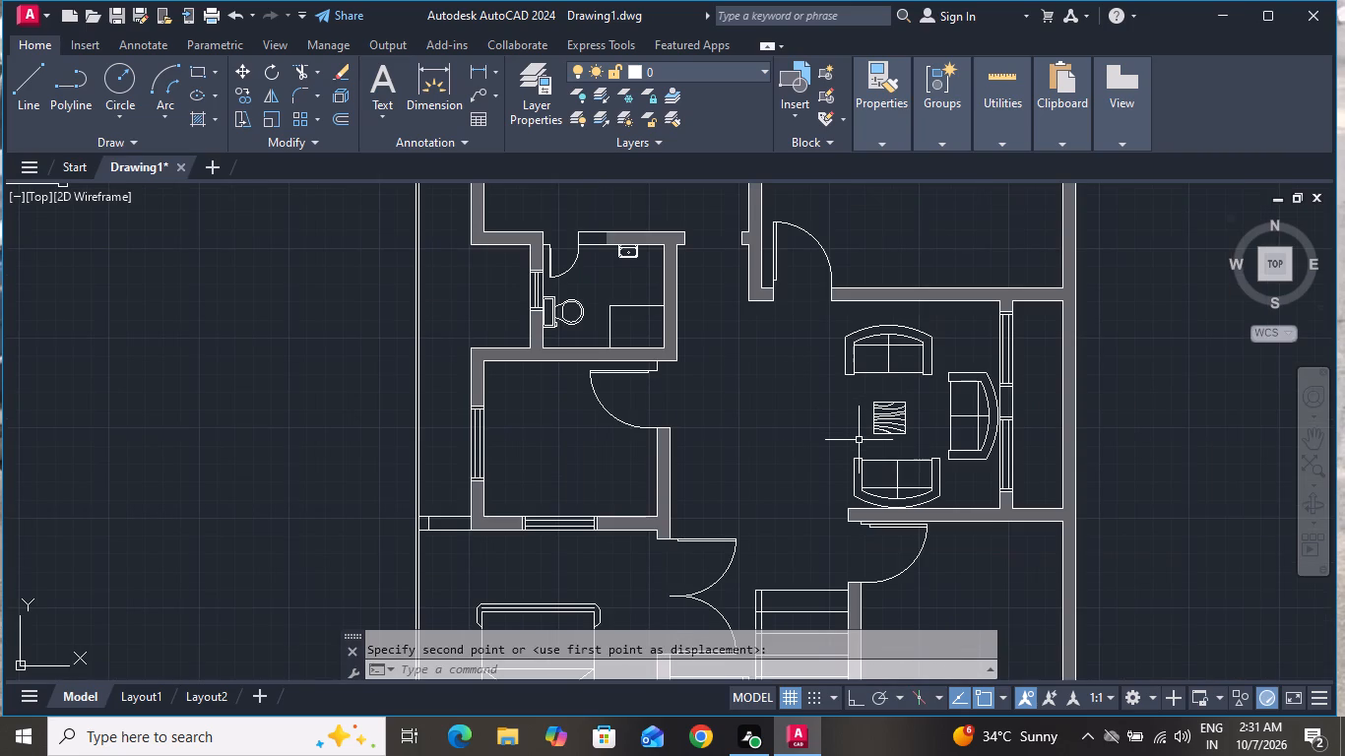
scroll(865, 426, "down", 2)
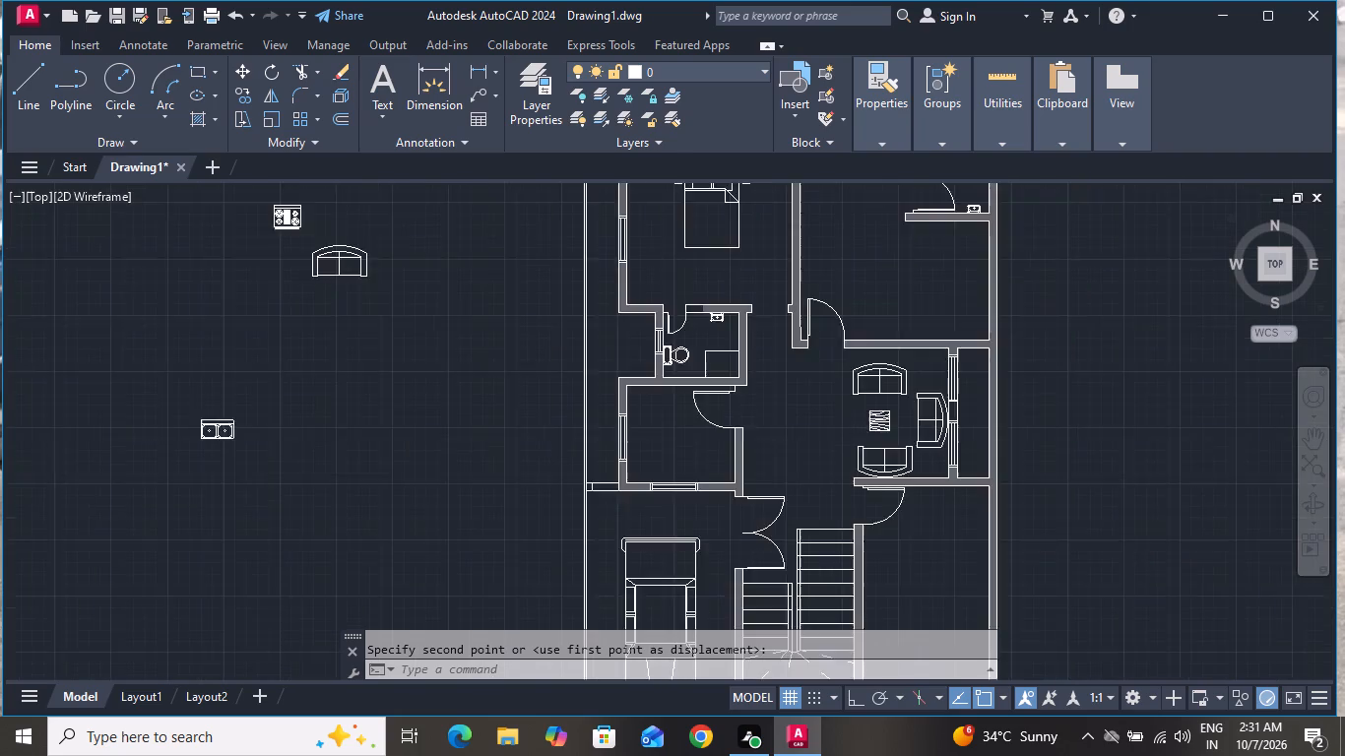
scroll(792, 324, "up", 1)
scroll(792, 324, "down", 1)
left_click(786, 293)
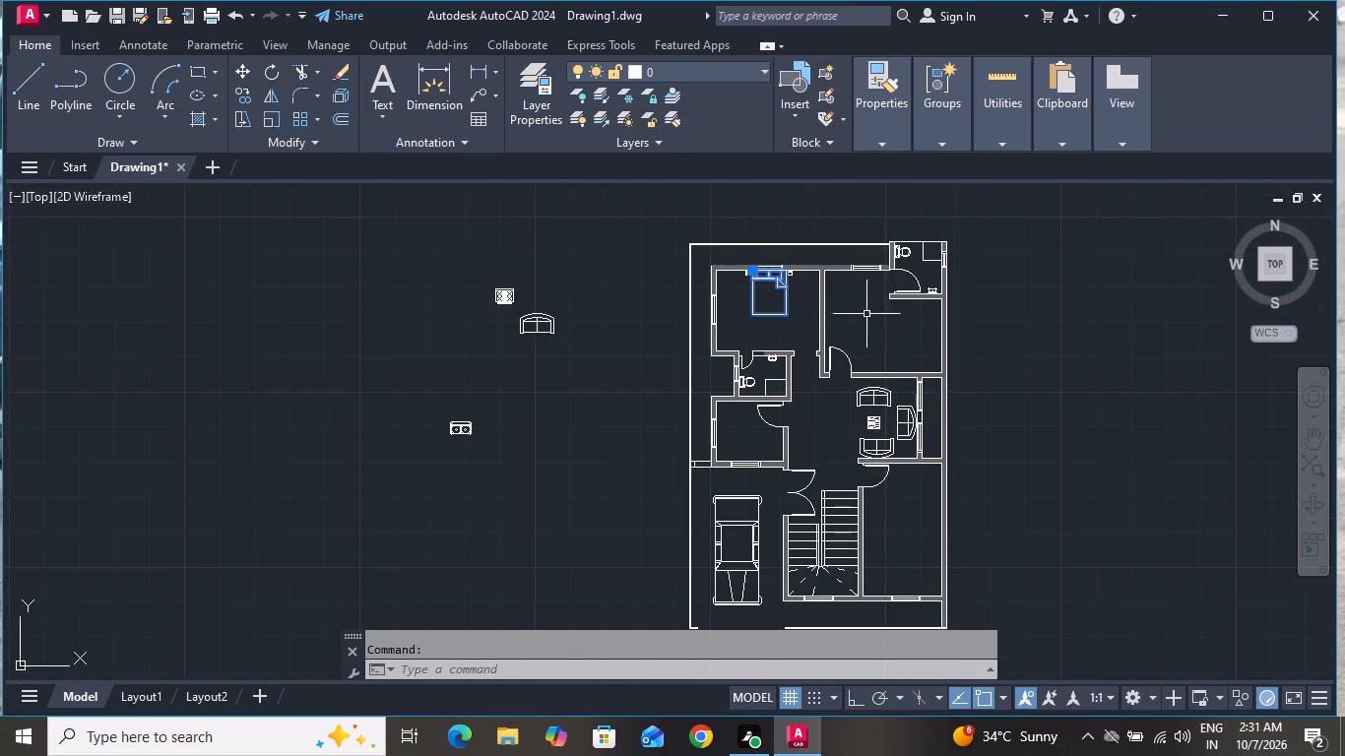
key("c")
key("o")
key("space")
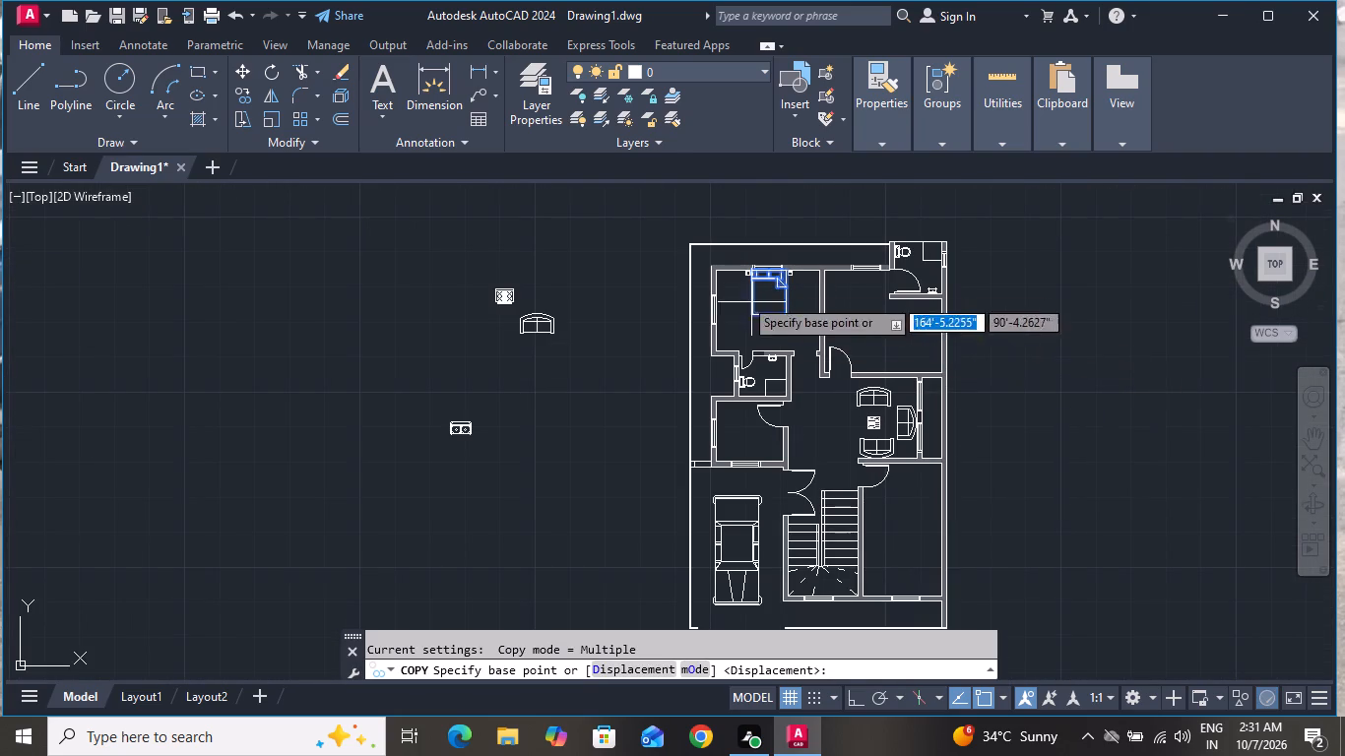
left_click(753, 313)
left_click(866, 357)
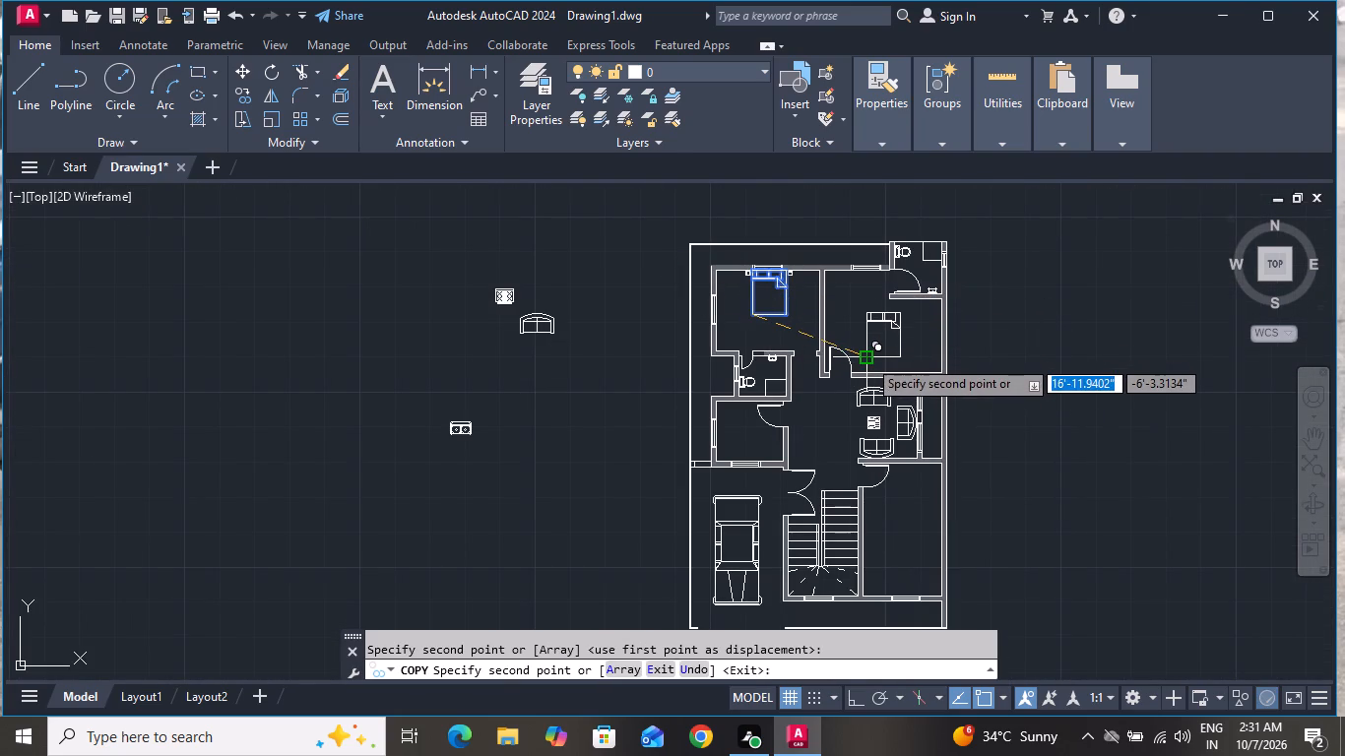
key("Escape")
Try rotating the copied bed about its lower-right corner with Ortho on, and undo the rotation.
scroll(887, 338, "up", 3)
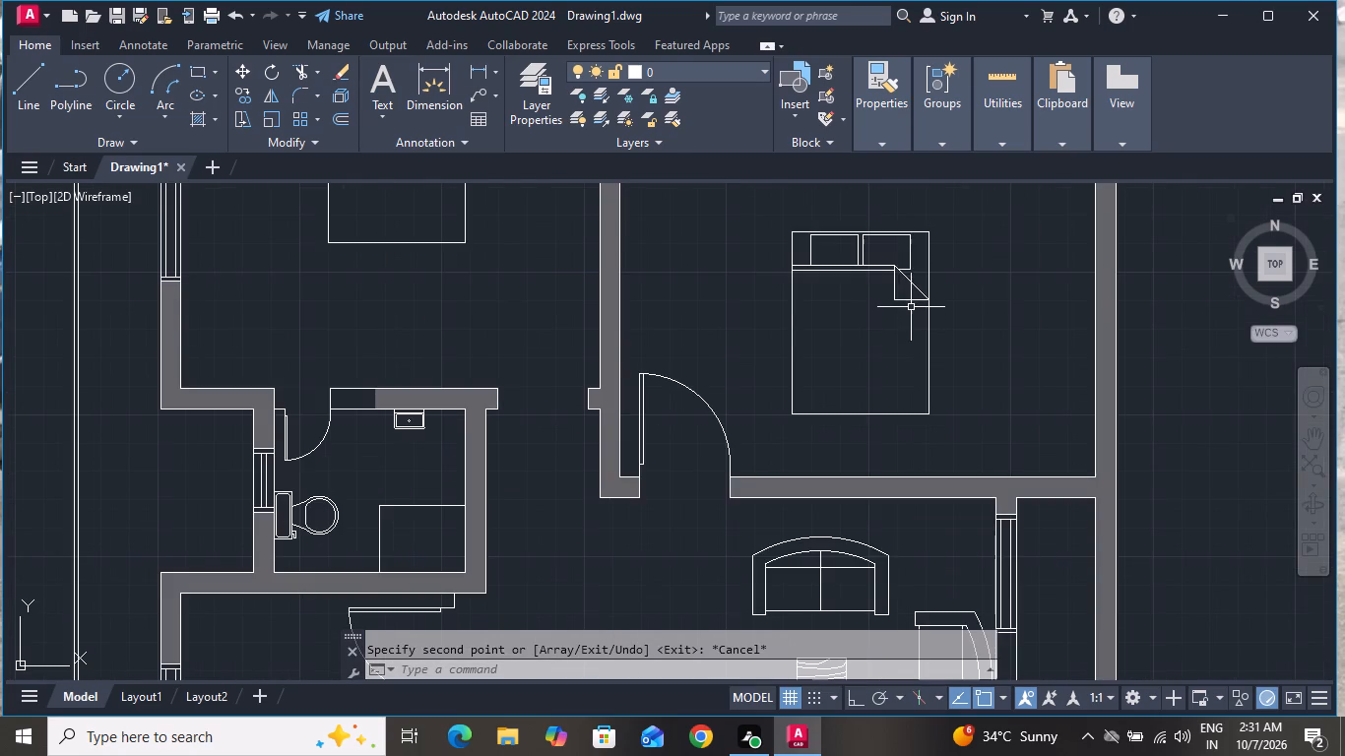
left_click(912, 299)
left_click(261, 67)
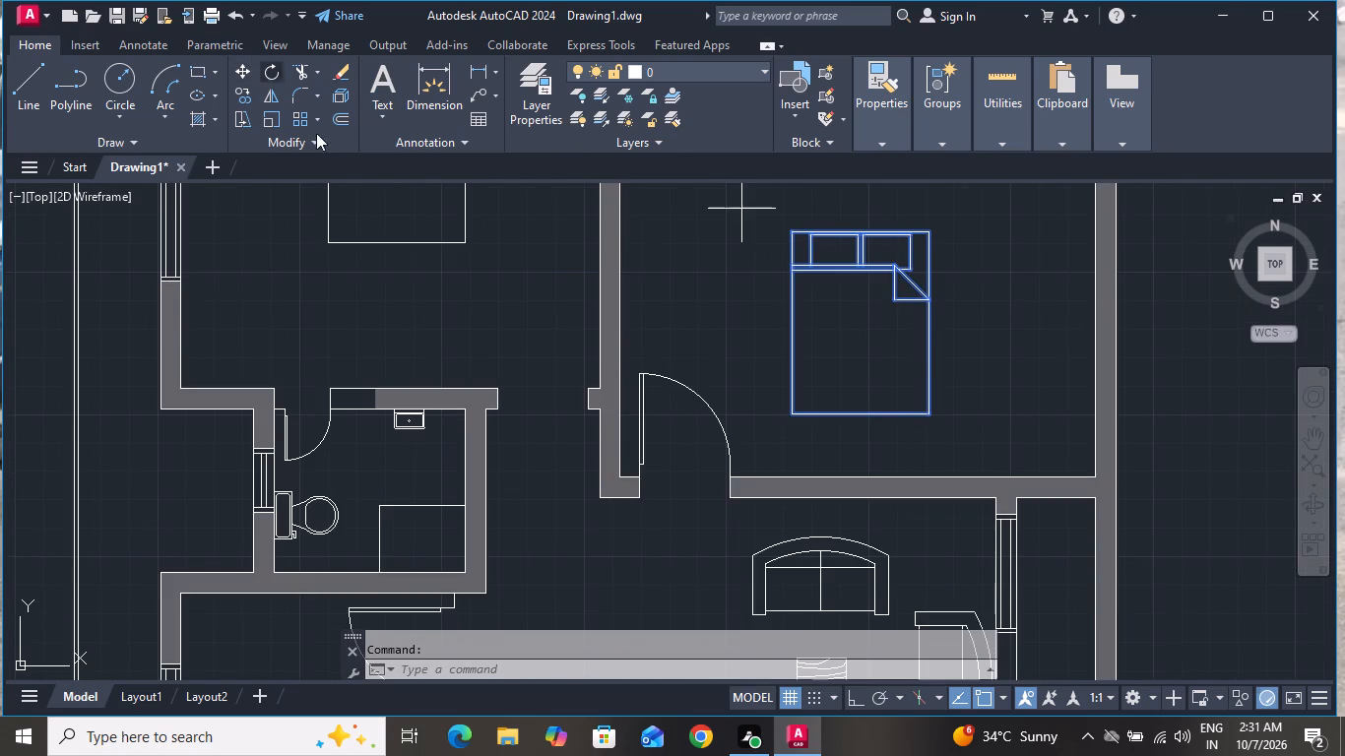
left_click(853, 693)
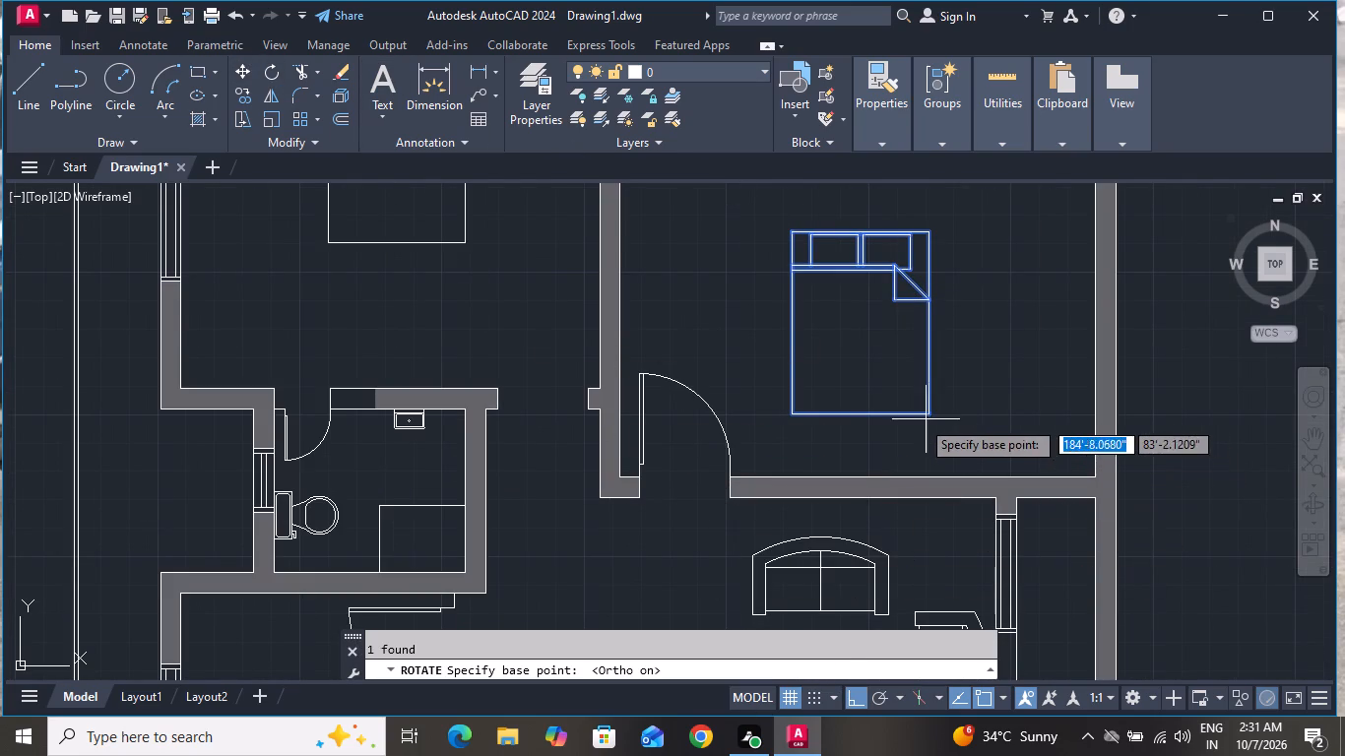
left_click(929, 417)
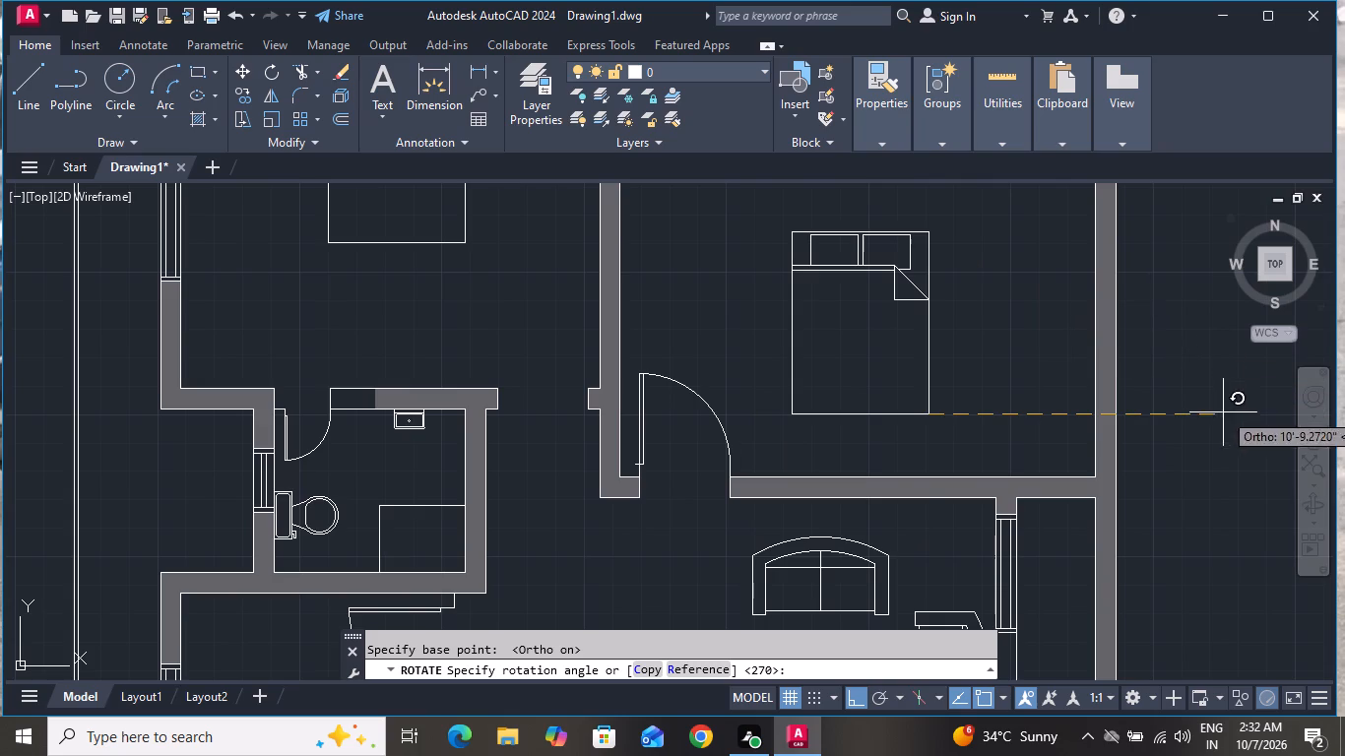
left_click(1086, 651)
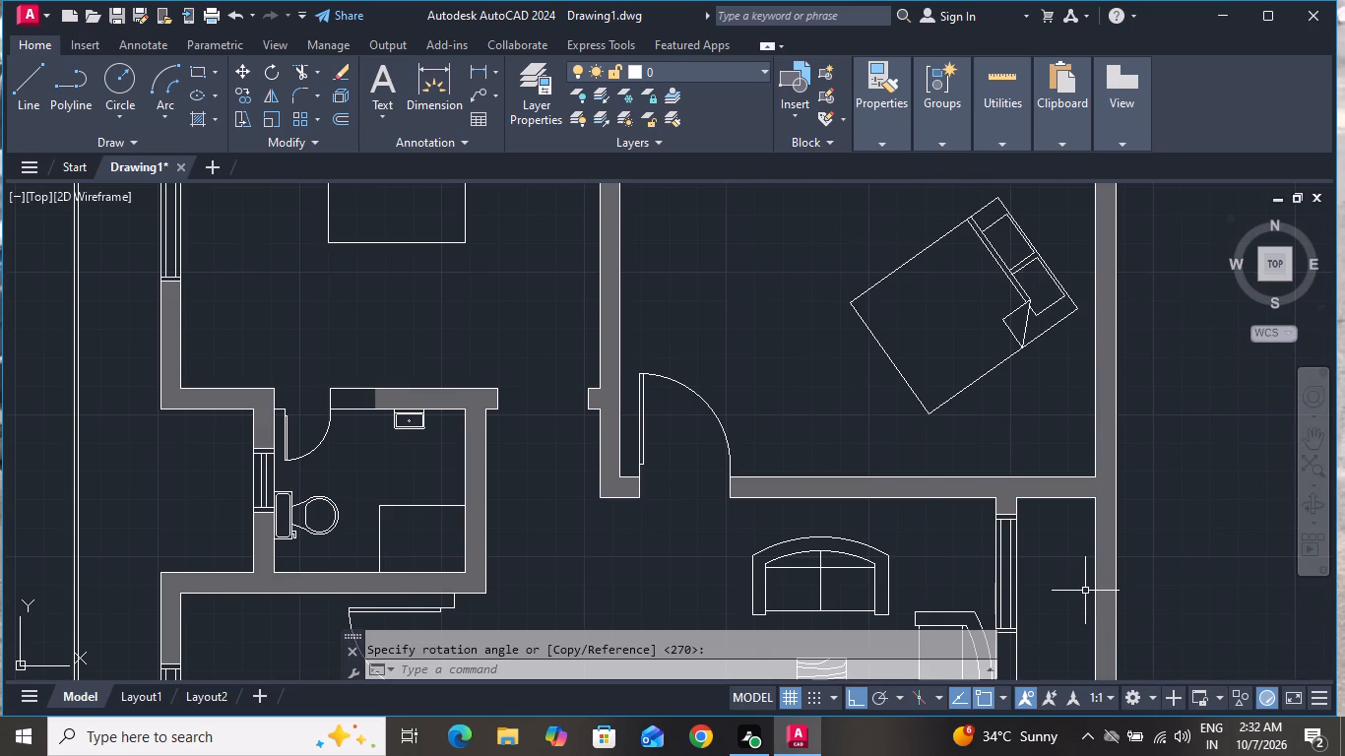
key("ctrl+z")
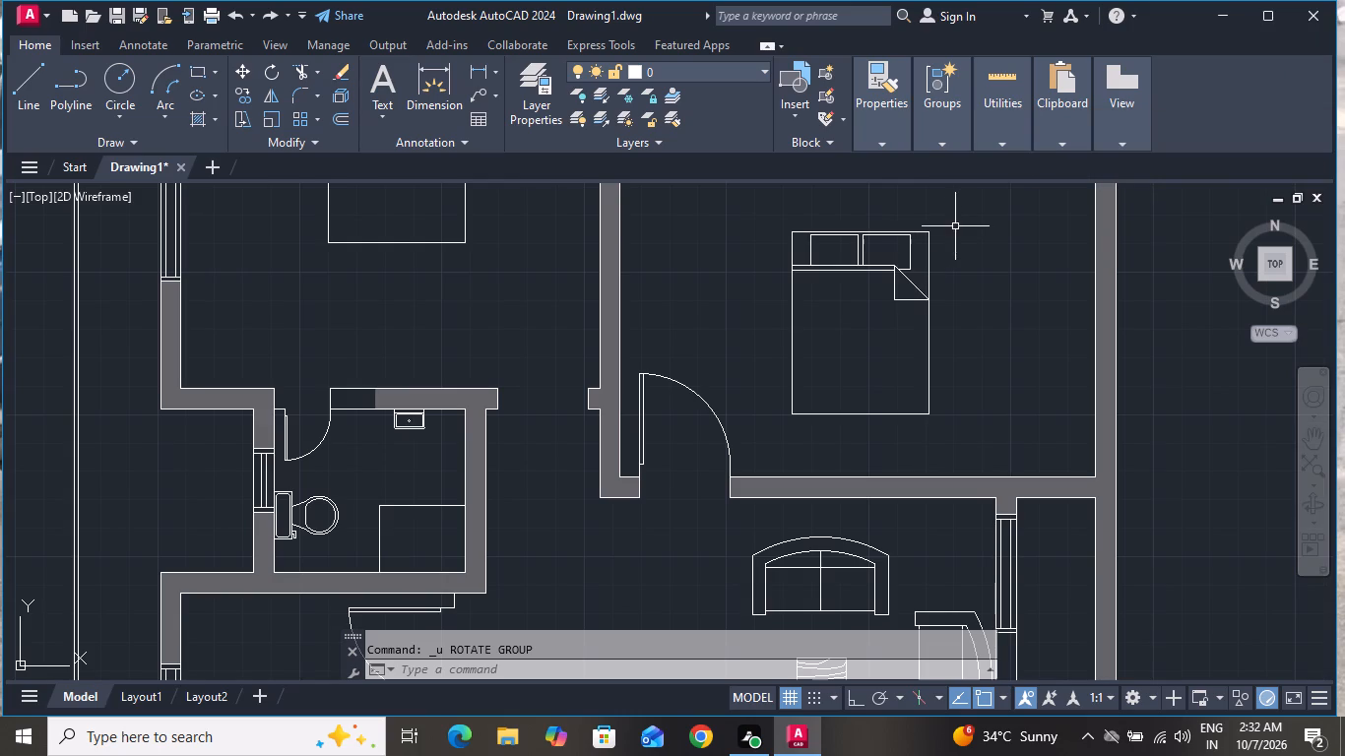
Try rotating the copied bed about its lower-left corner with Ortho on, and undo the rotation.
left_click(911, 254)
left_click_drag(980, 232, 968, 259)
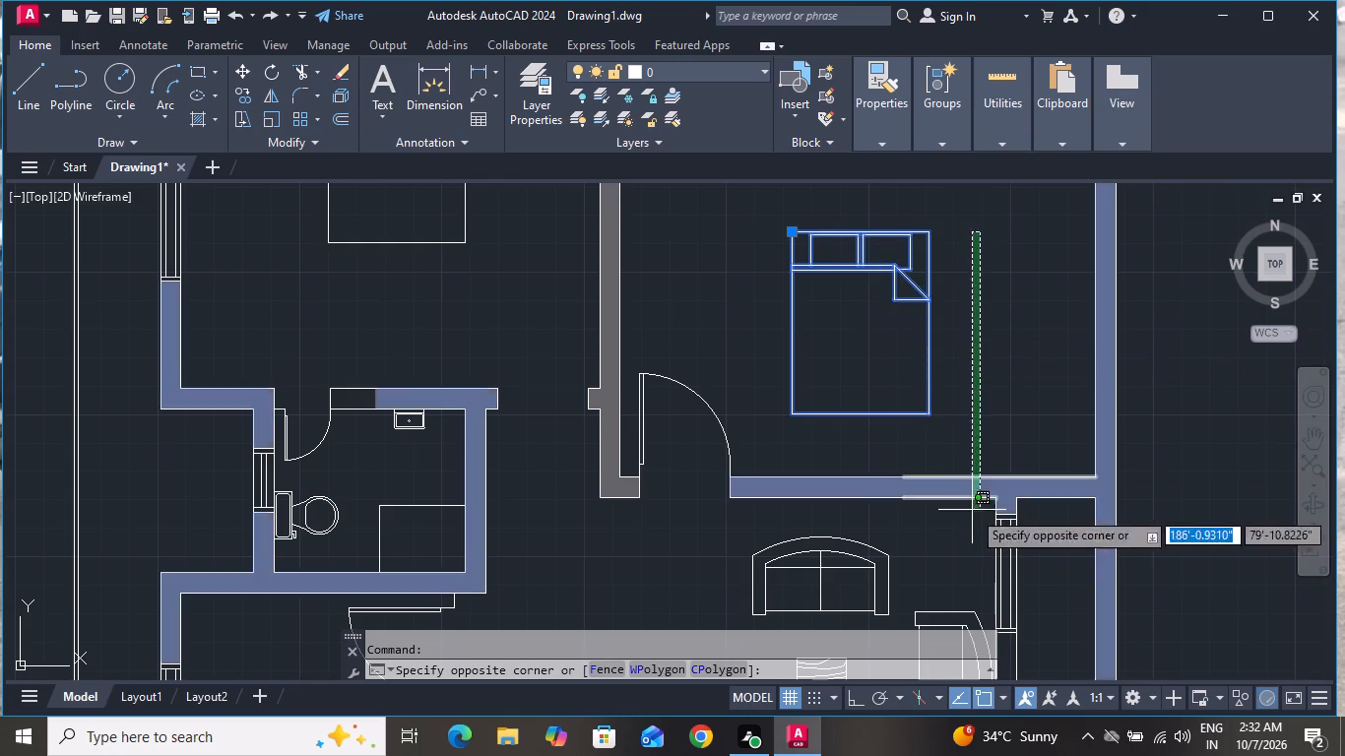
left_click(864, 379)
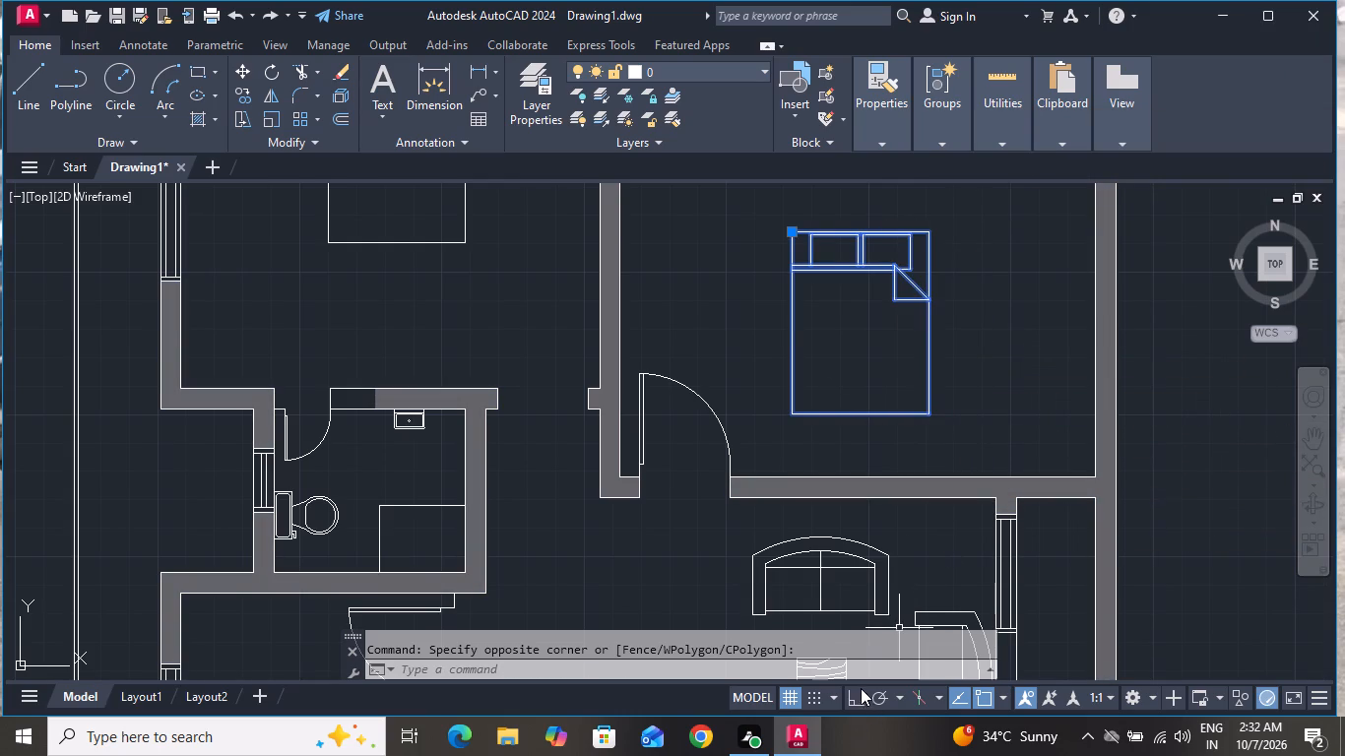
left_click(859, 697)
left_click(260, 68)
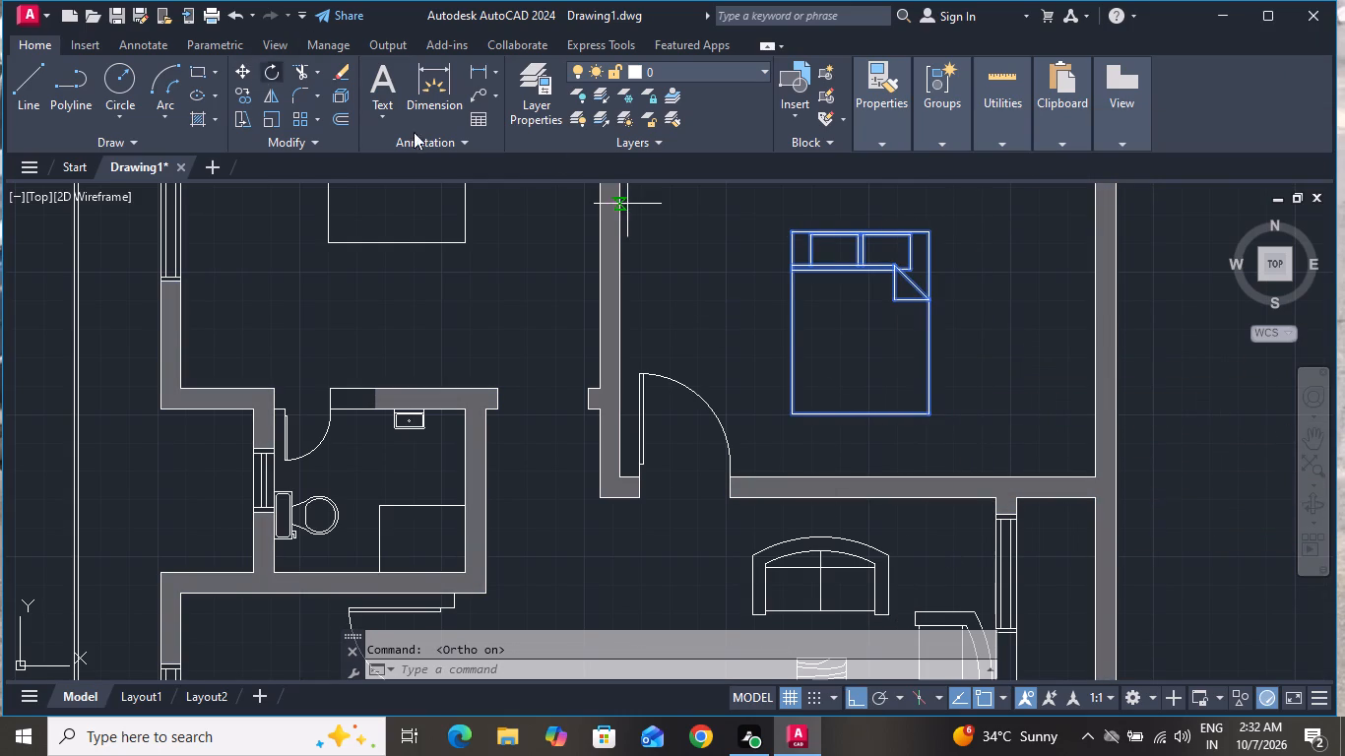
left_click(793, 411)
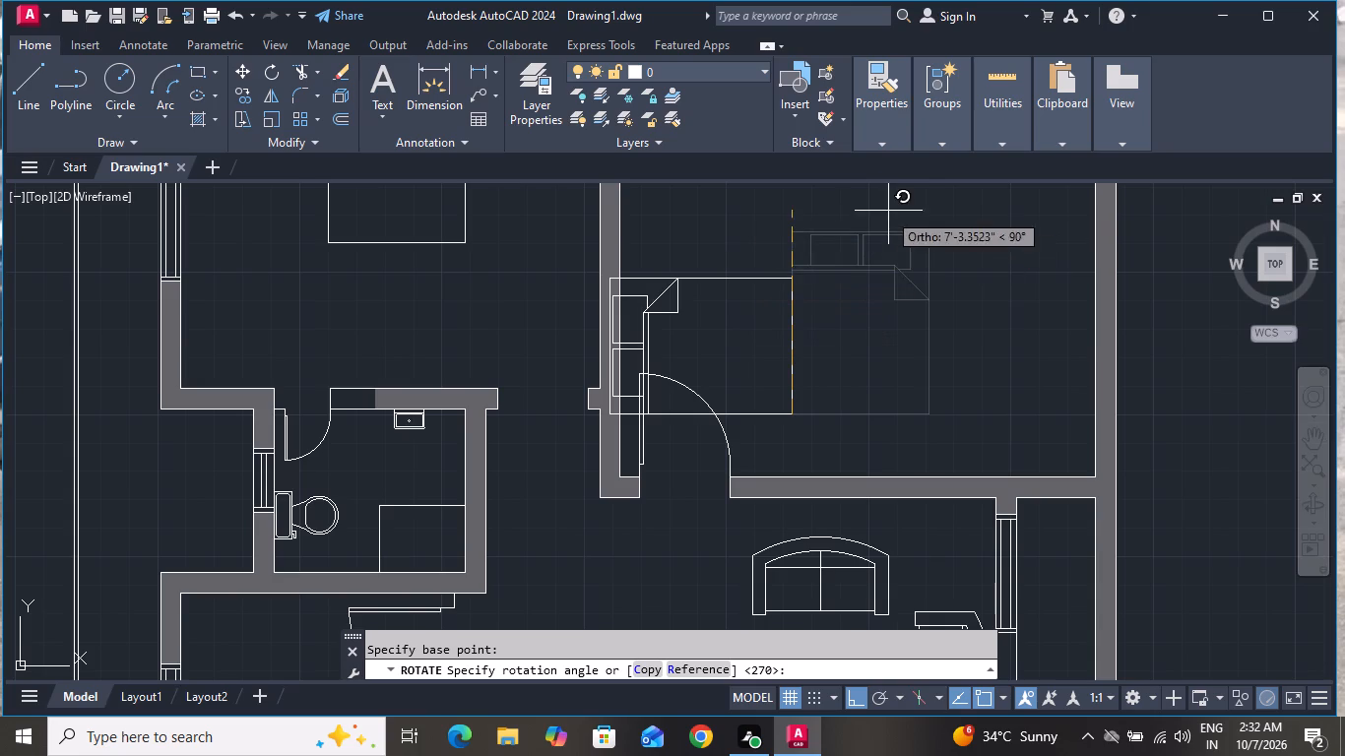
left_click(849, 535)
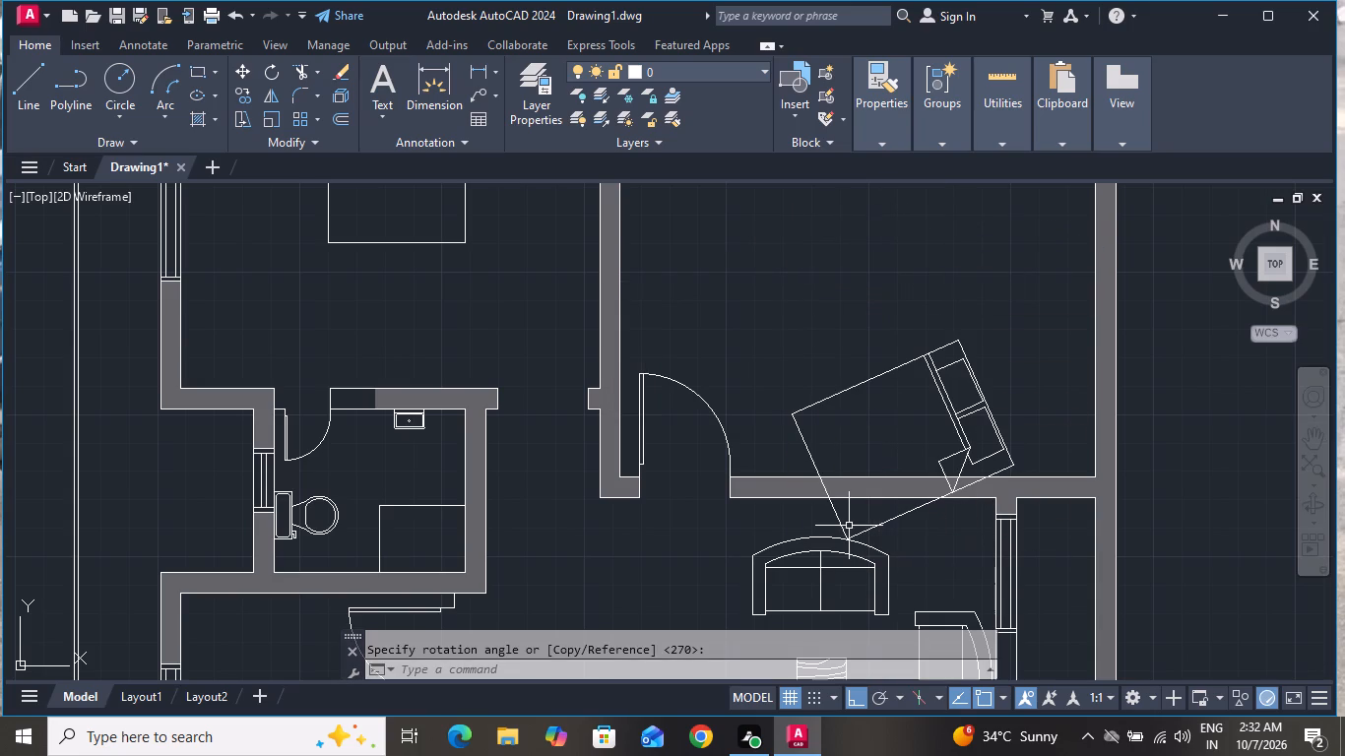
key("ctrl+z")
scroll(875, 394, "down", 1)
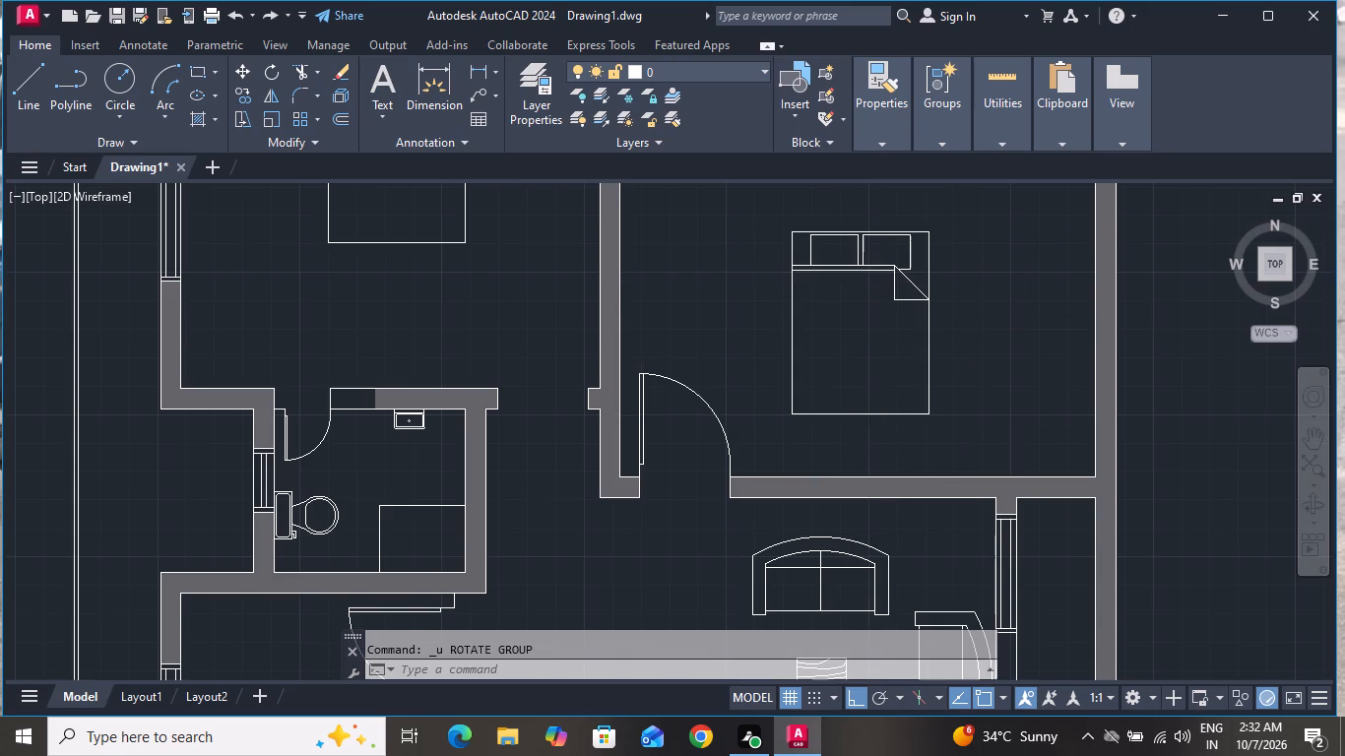
Rotate the copied double bed by 270° about its upper-left corner with Ortho on.
scroll(875, 394, "down", 2)
scroll(915, 370, "up", 2)
left_click_drag(880, 344, 876, 353)
left_click(743, 455)
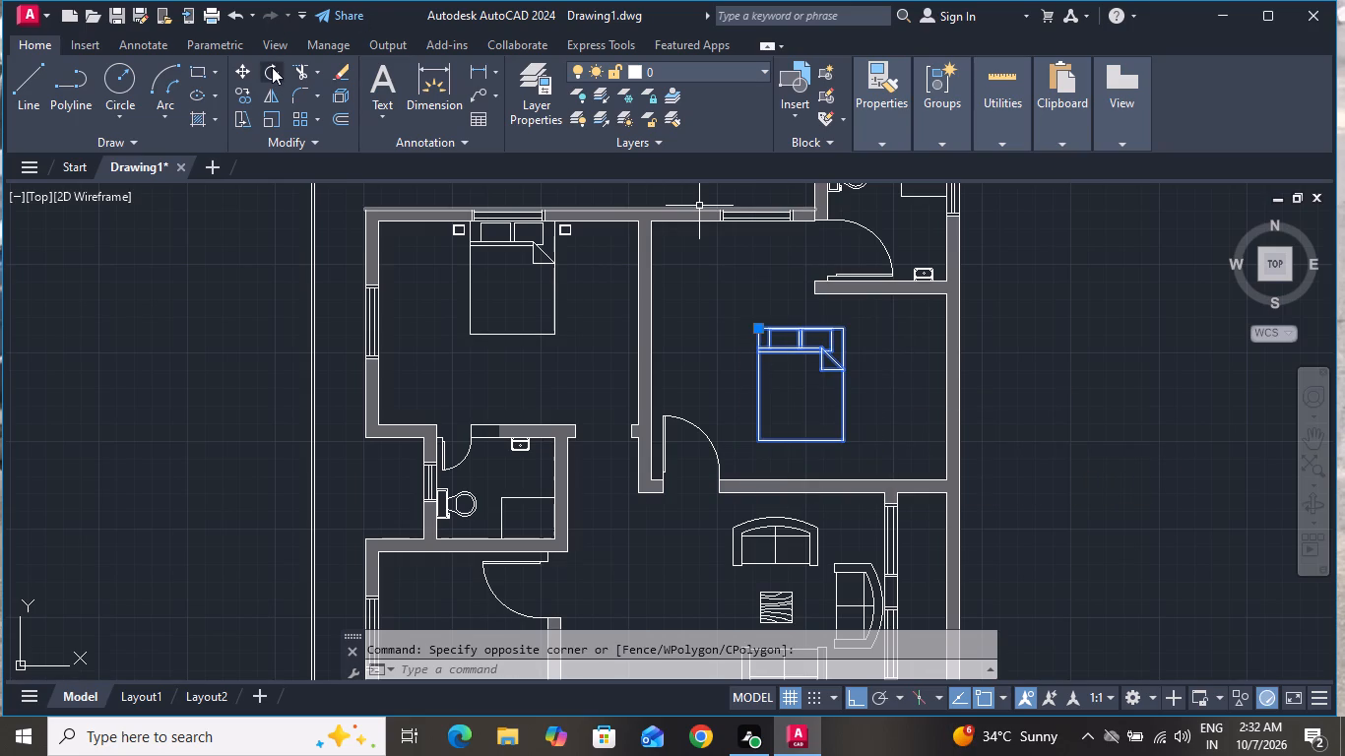
left_click(272, 67)
left_click(756, 328)
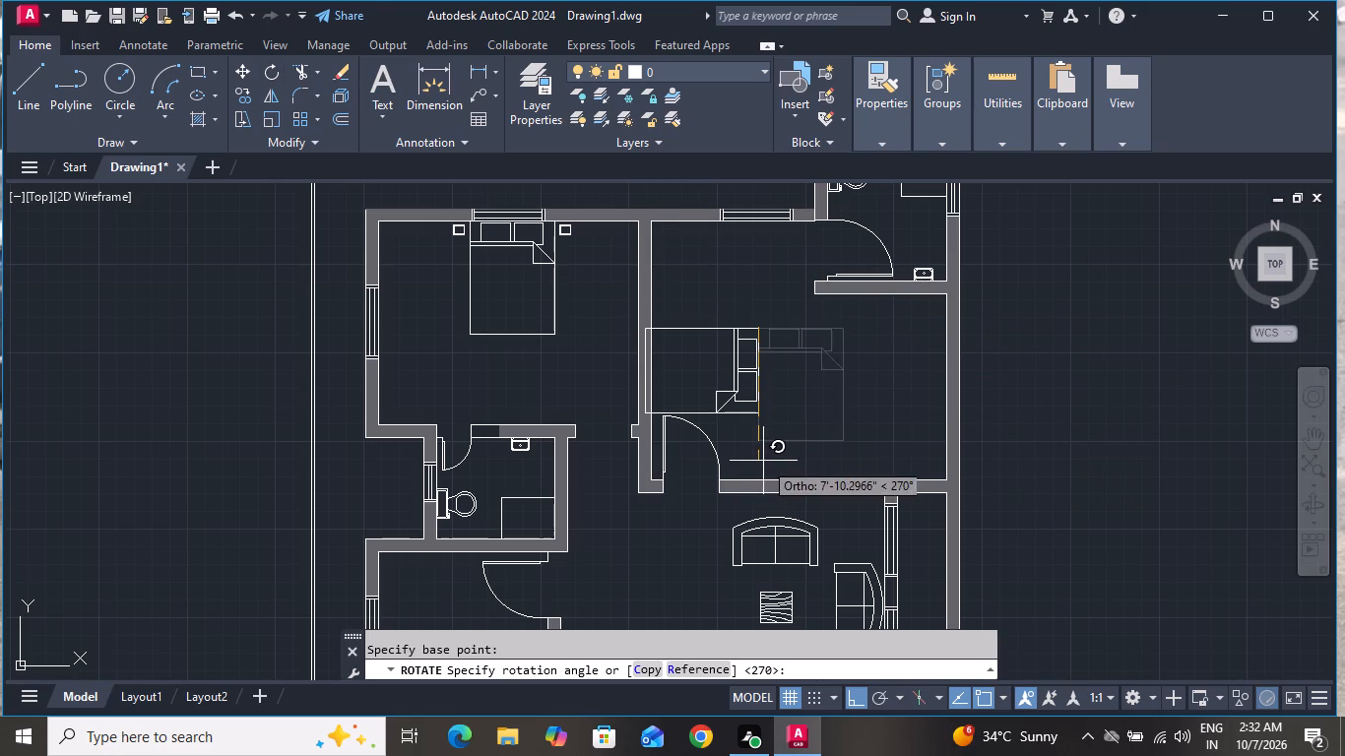
left_click(763, 461)
Move the rotated bed horizontally about 11 ft 1 in from its lower-right corner until its headboard meets the bedroom's right outer wall.
left_click(751, 367)
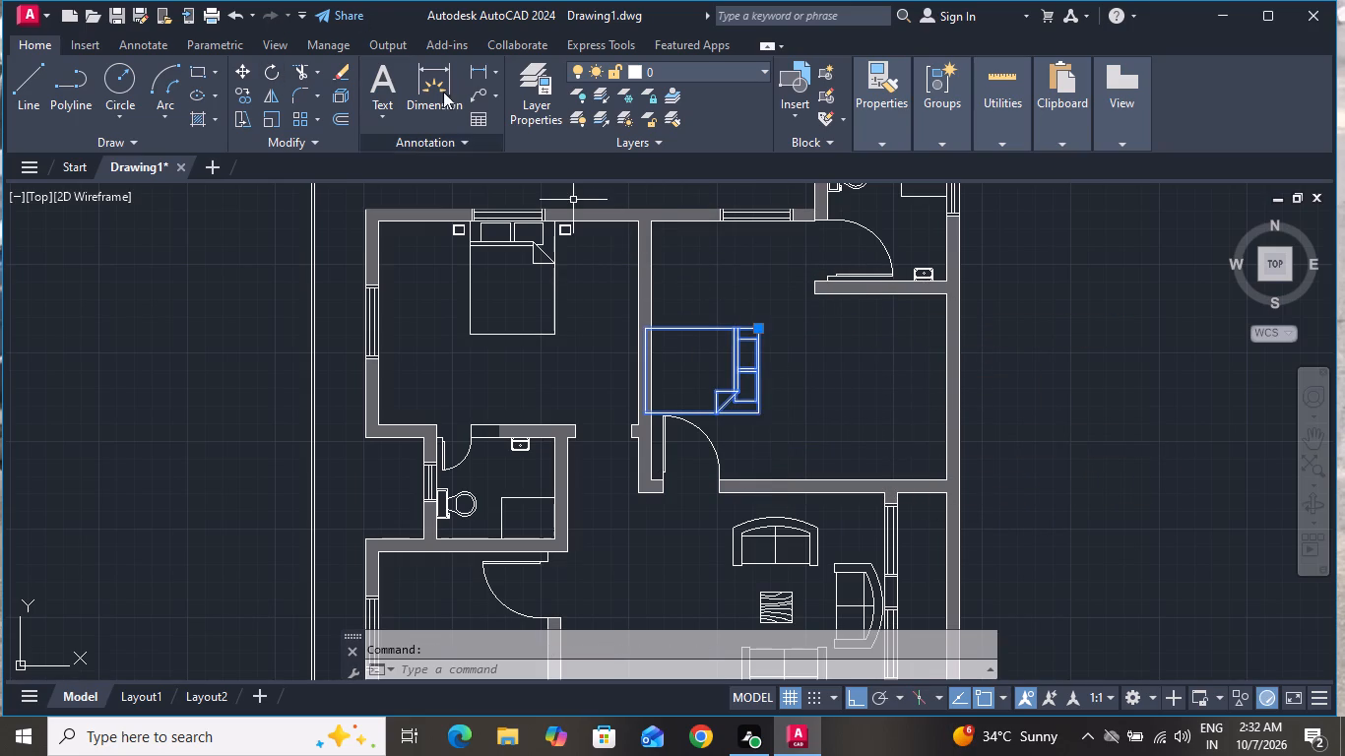
left_click(244, 62)
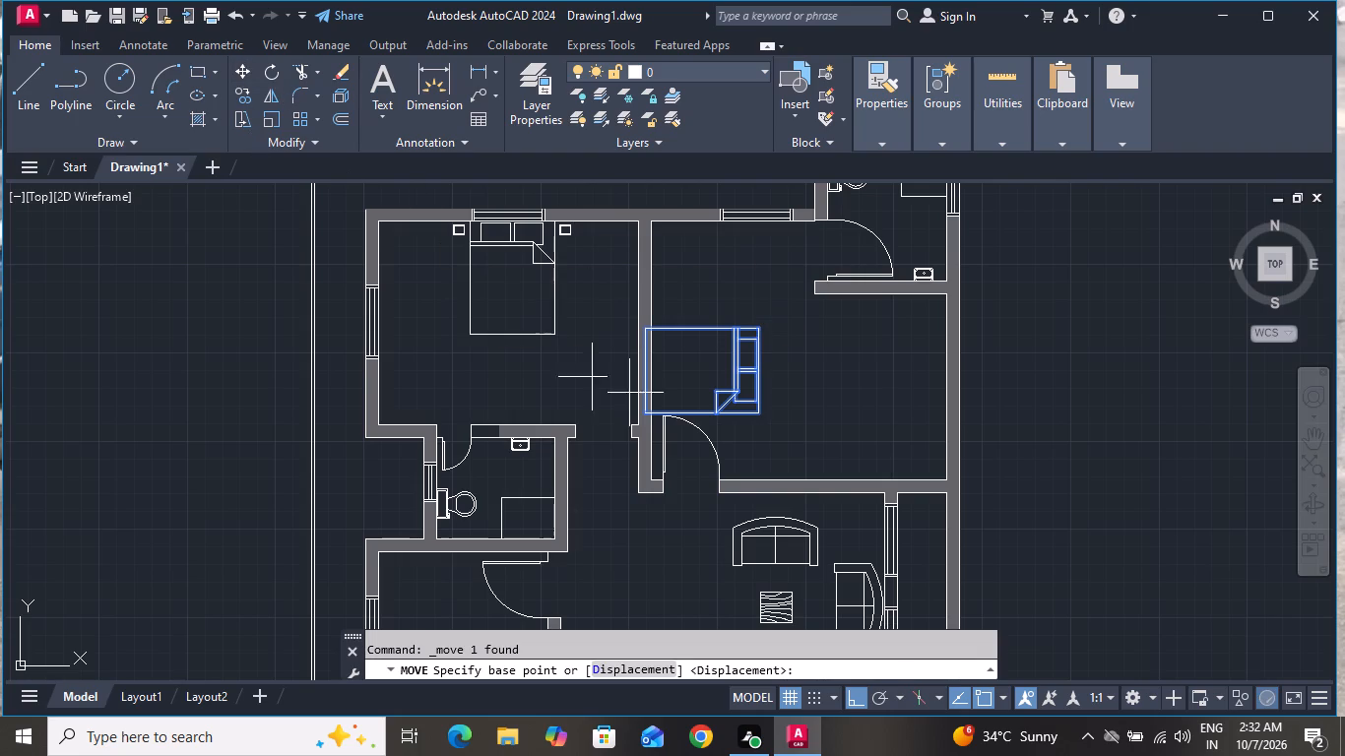
left_click(762, 416)
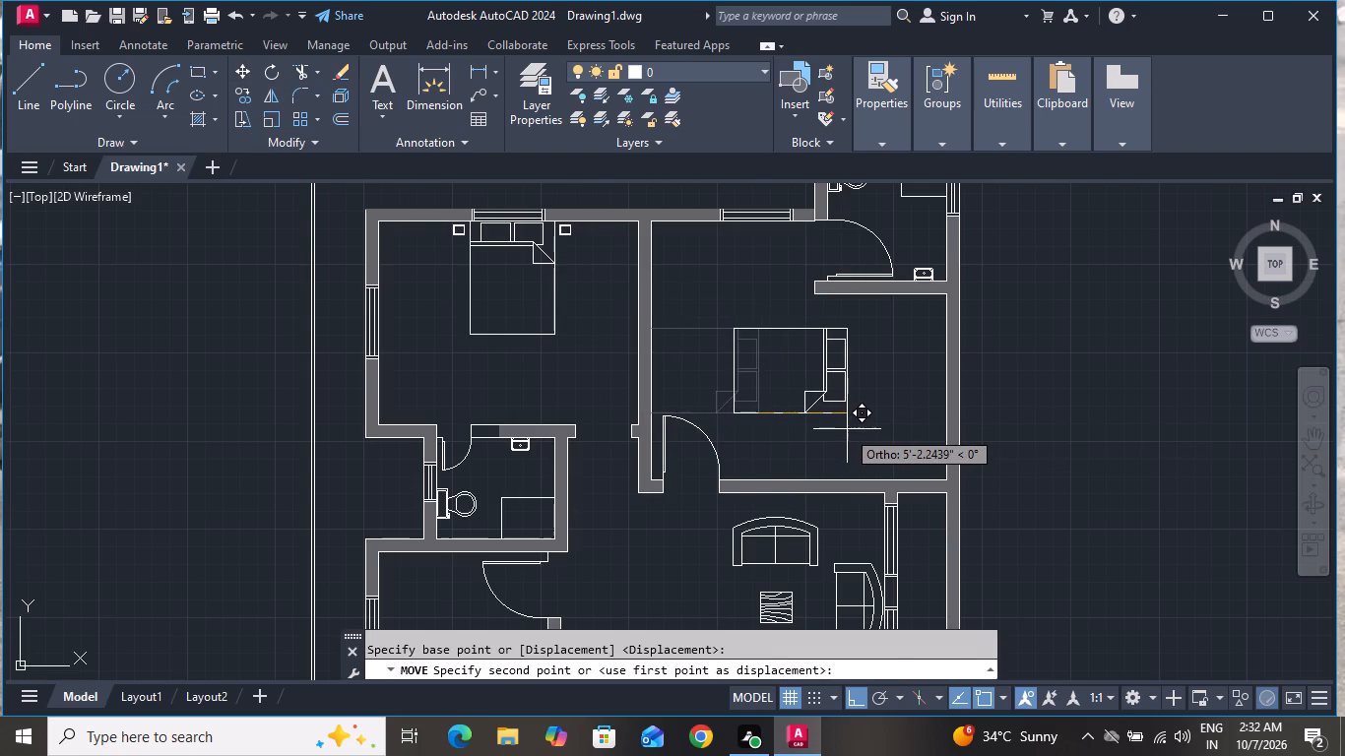
scroll(845, 426, "down", 1)
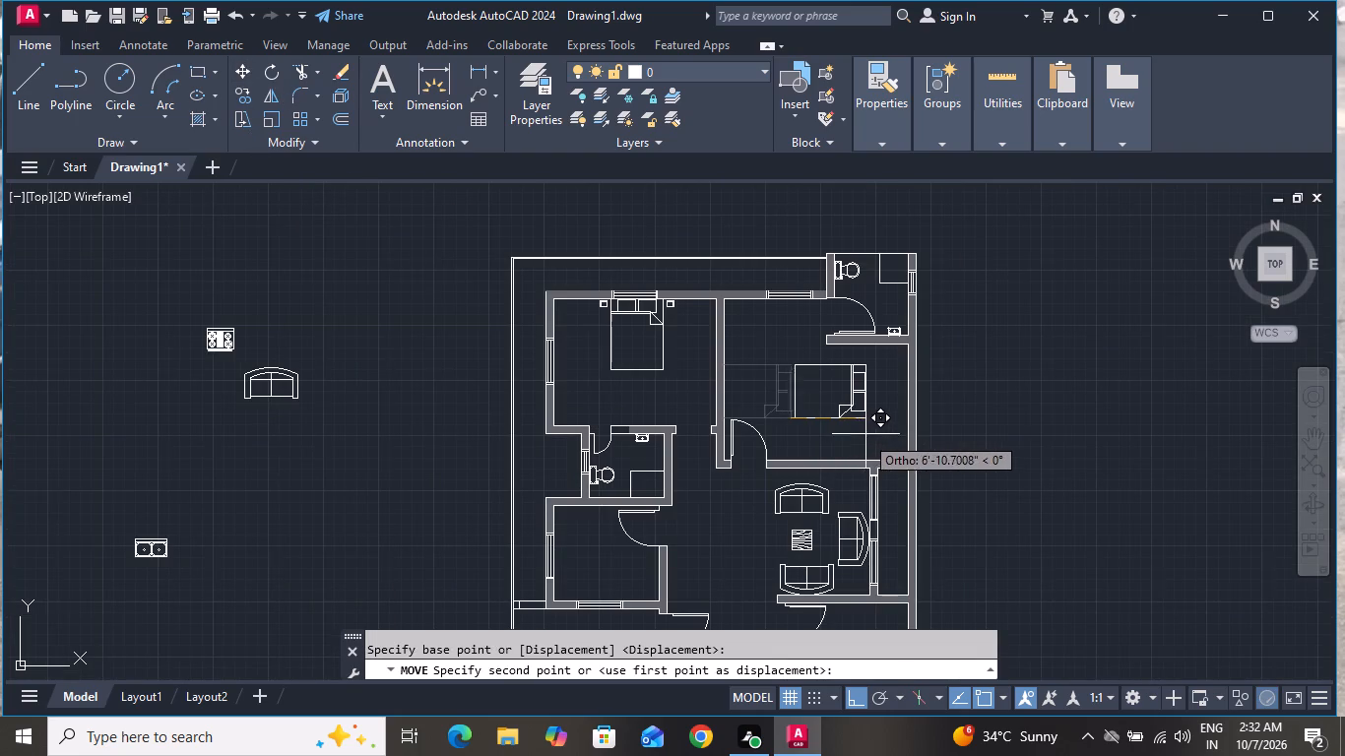
scroll(886, 433, "up", 3)
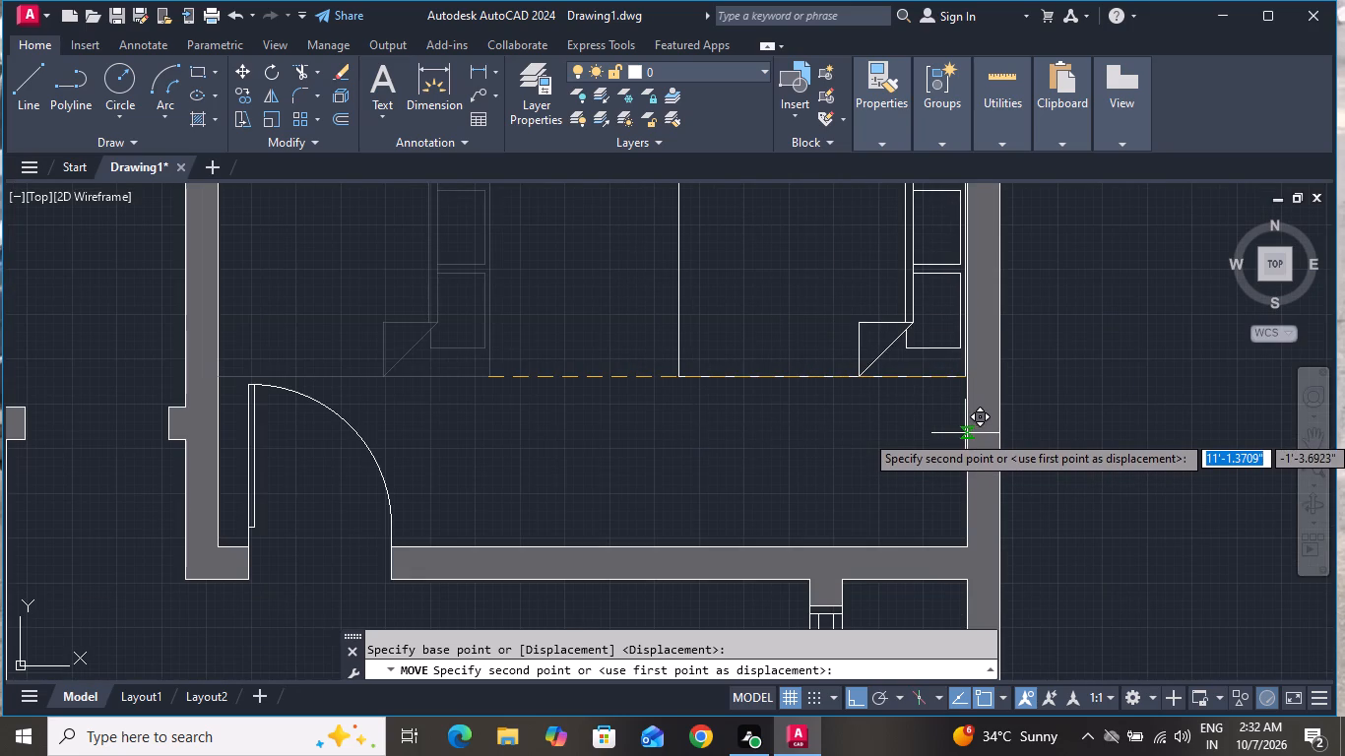
left_click(965, 433)
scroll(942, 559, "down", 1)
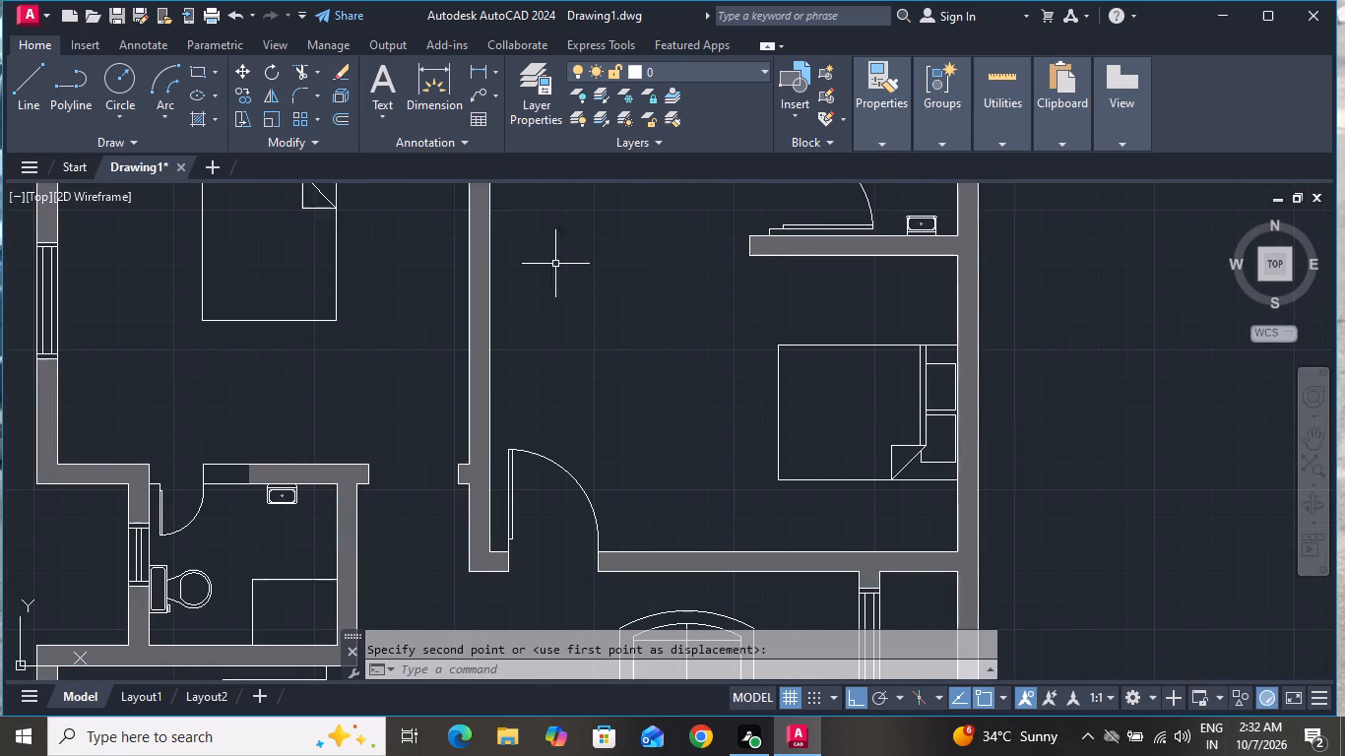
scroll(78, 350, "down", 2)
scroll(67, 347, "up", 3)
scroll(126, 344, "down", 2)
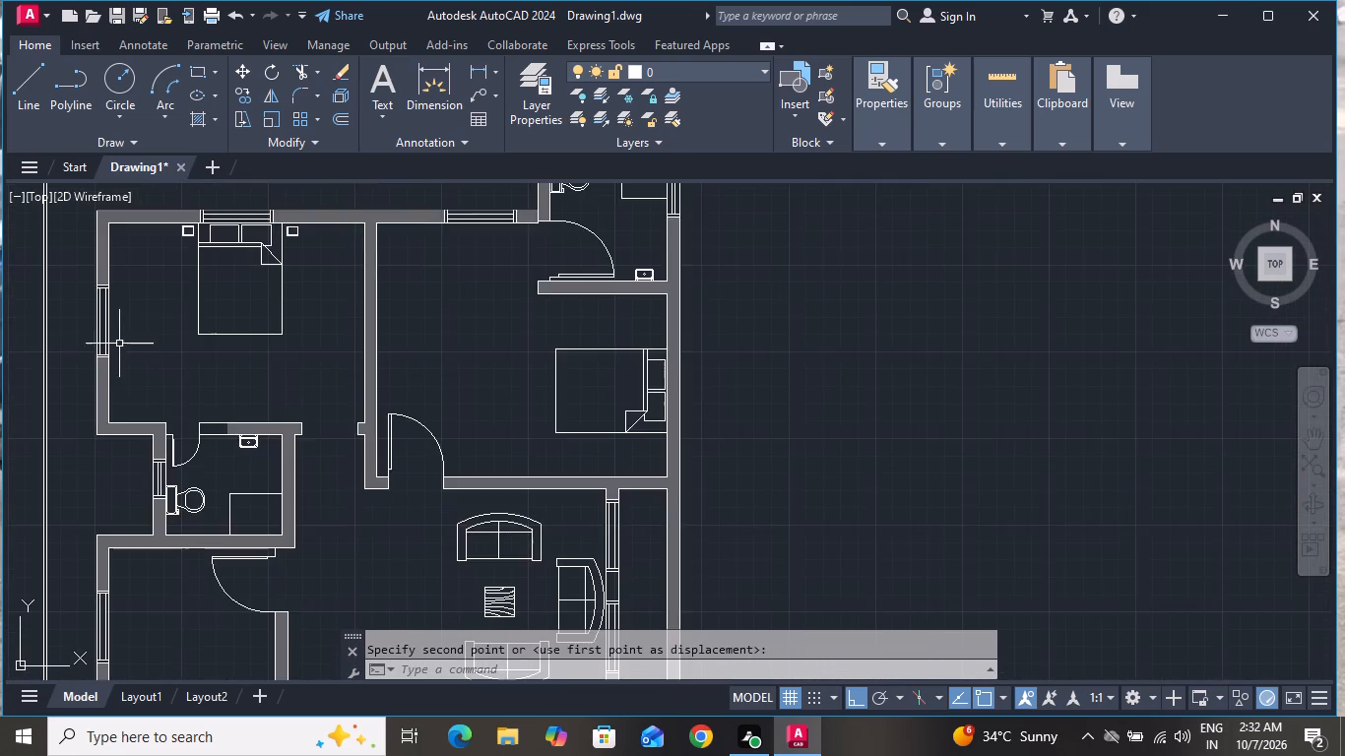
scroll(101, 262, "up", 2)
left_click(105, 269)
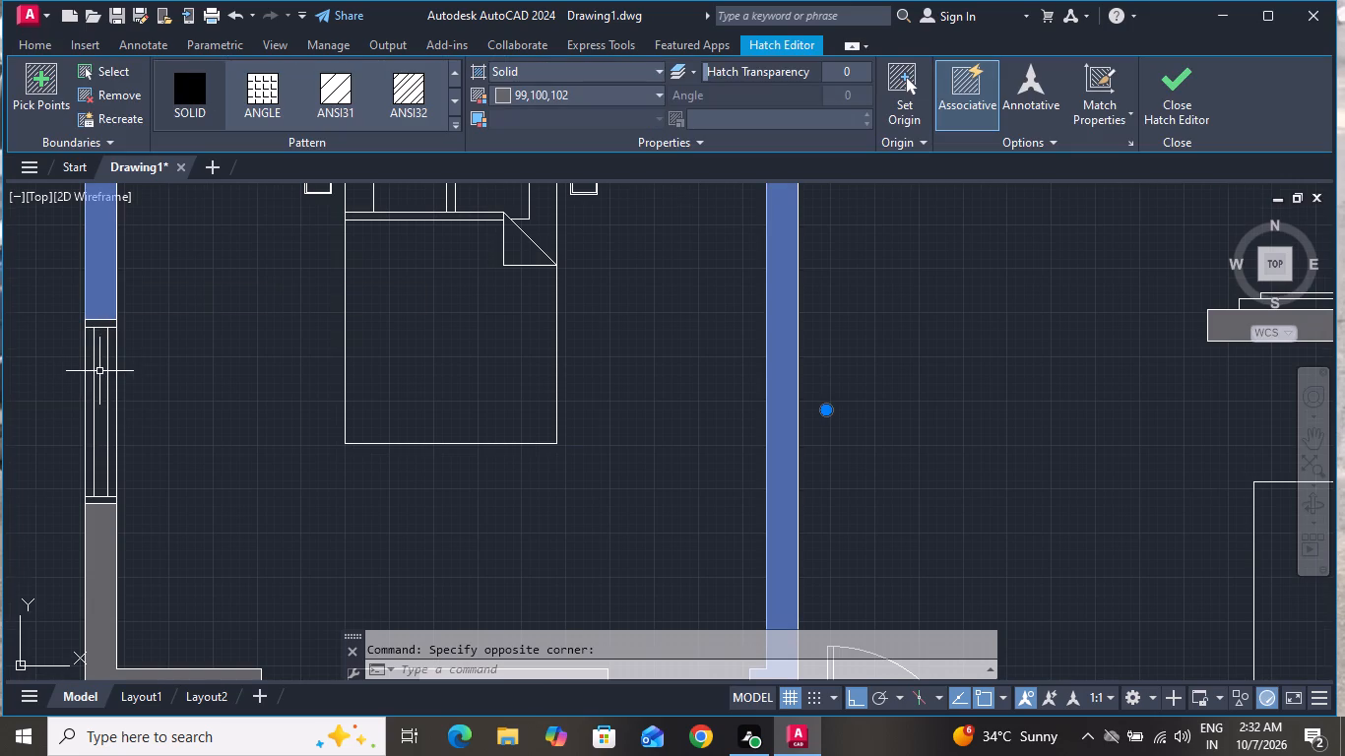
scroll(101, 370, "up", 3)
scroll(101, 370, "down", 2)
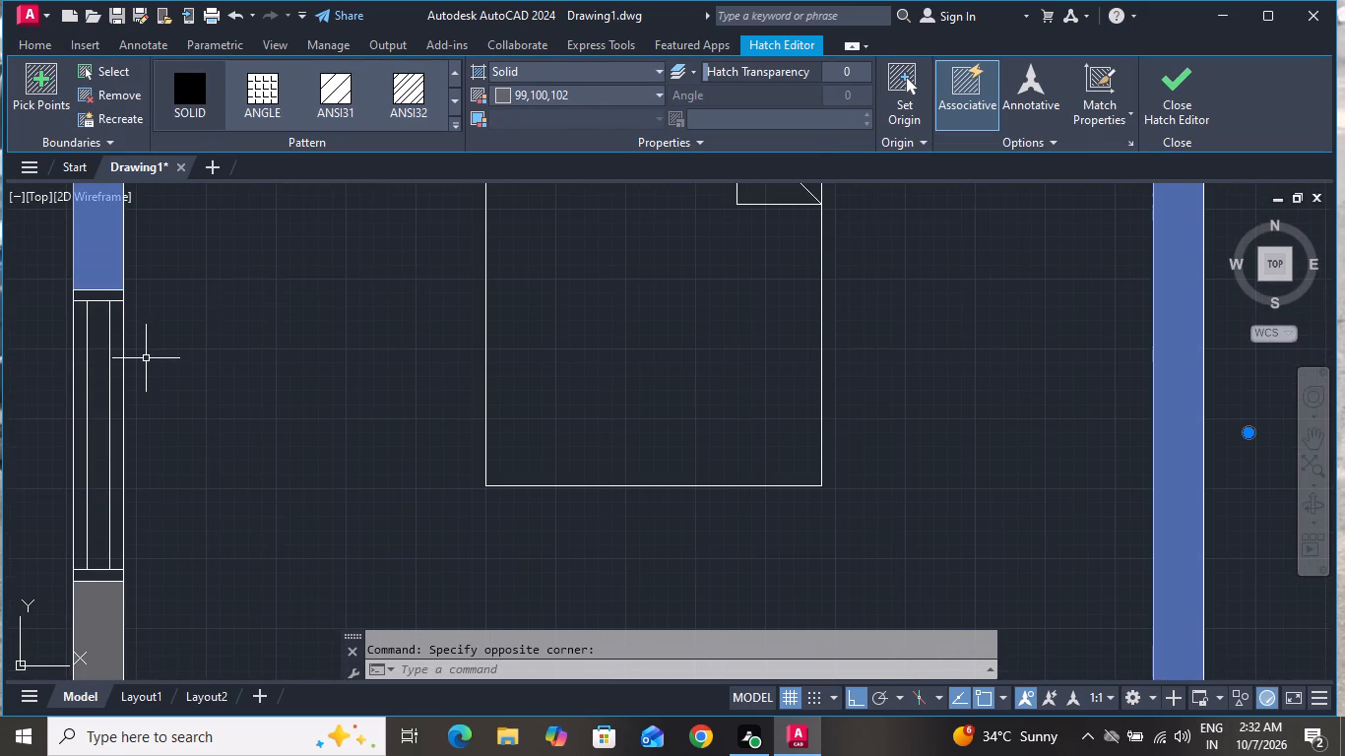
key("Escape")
Copy the upper-left bedroom's left-wall window lines, including end lines, onto the right outer wall behind the rotated bed, with Ortho off.
scroll(121, 330, "up", 2)
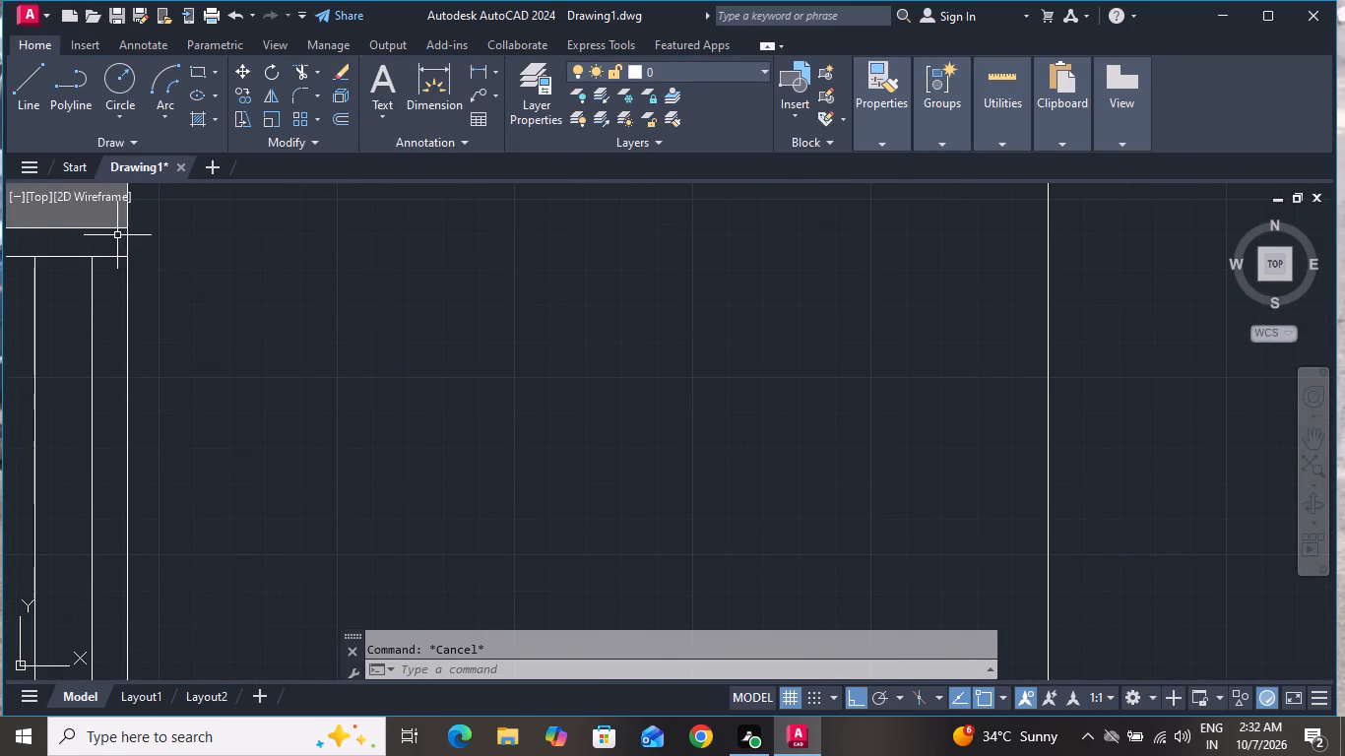
left_click(114, 227)
left_click(98, 247)
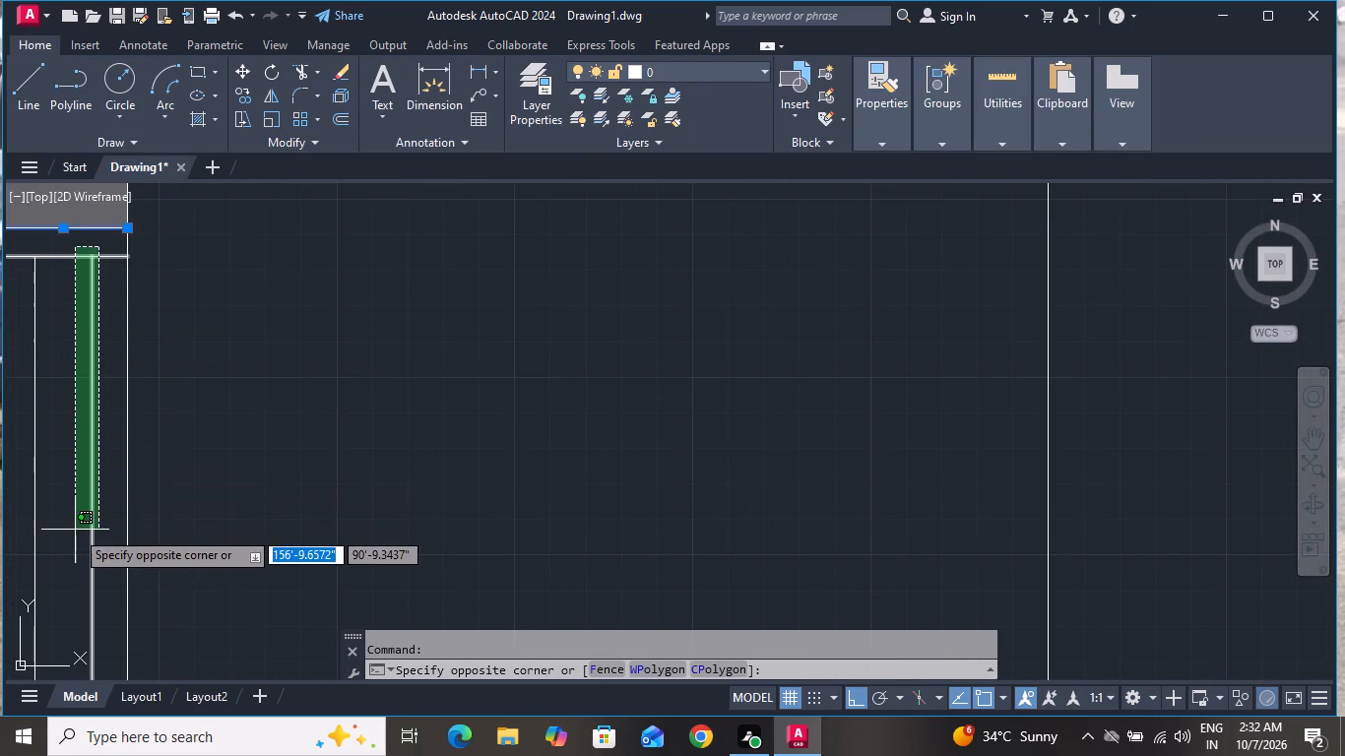
scroll(75, 530, "down", 5)
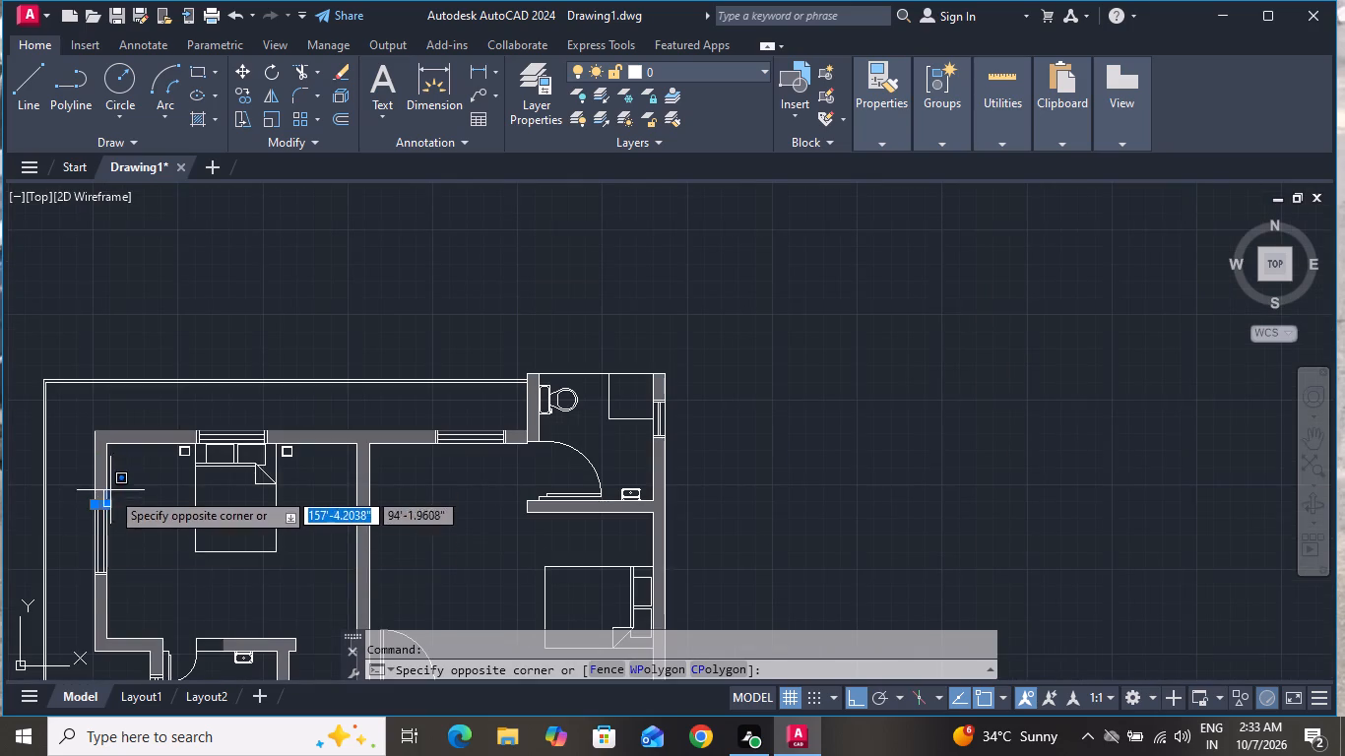
scroll(98, 599, "up", 4)
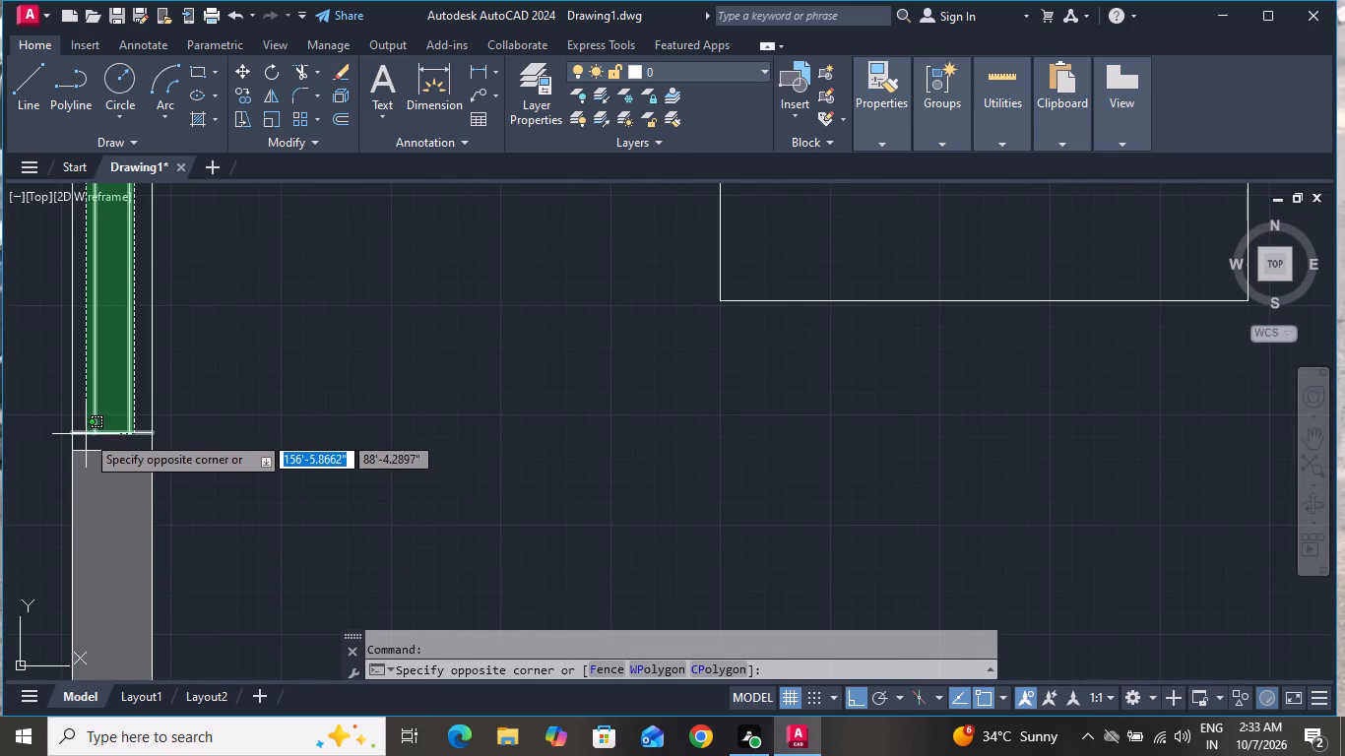
left_click(91, 437)
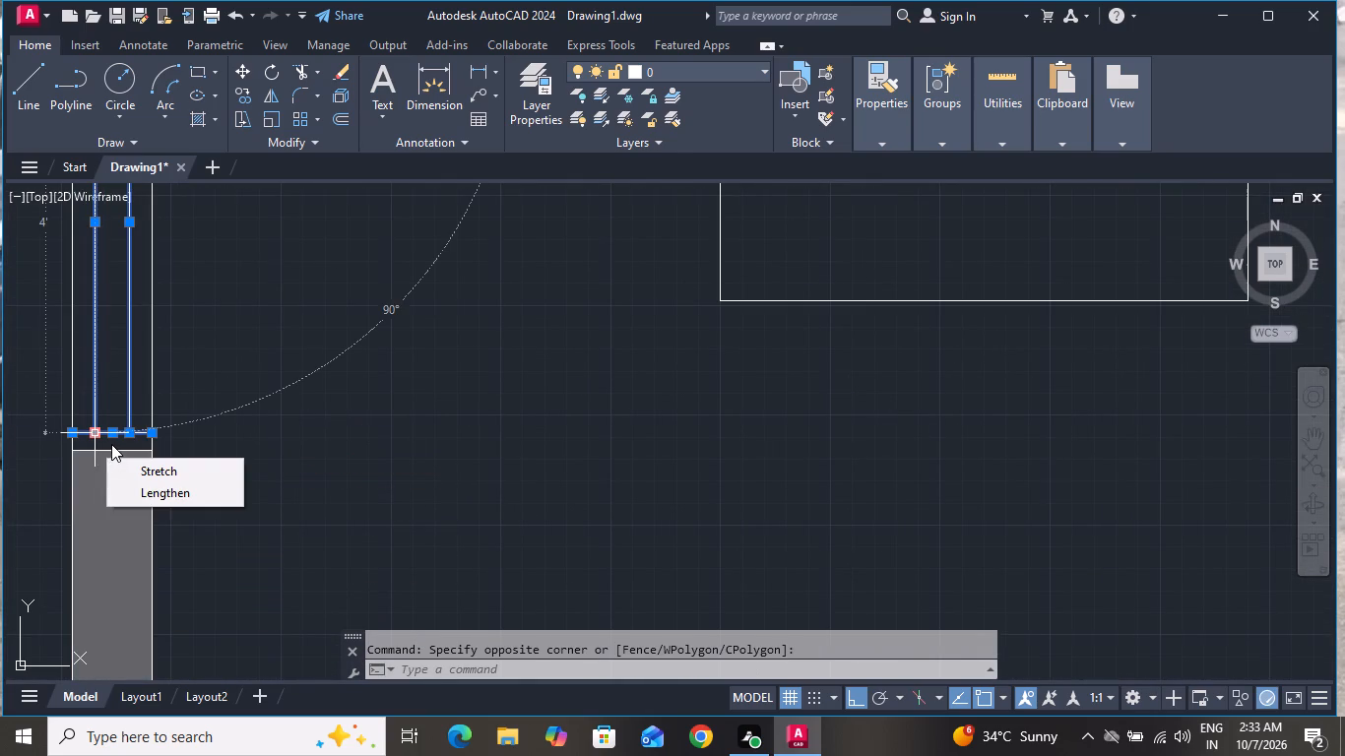
left_click(111, 444)
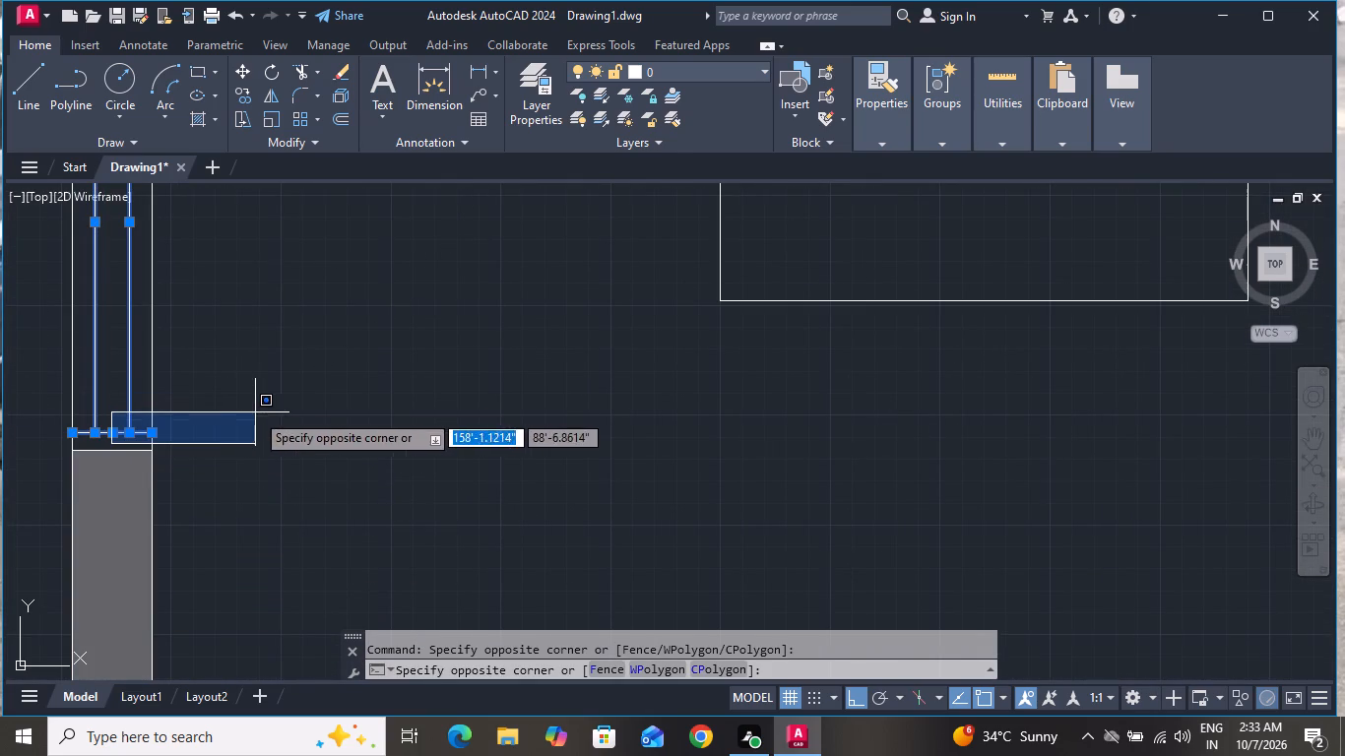
key("Escape")
left_click(127, 450)
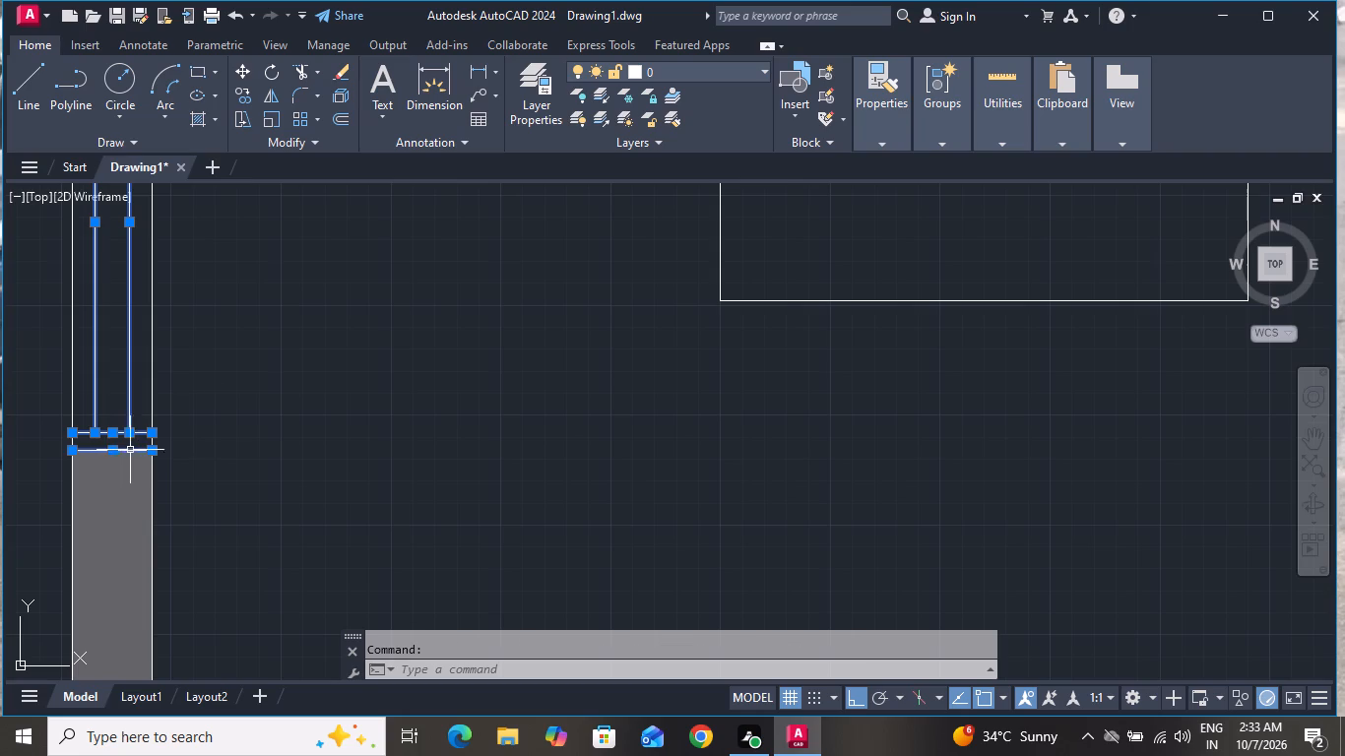
scroll(274, 411, "up", 1)
scroll(274, 413, "down", 4)
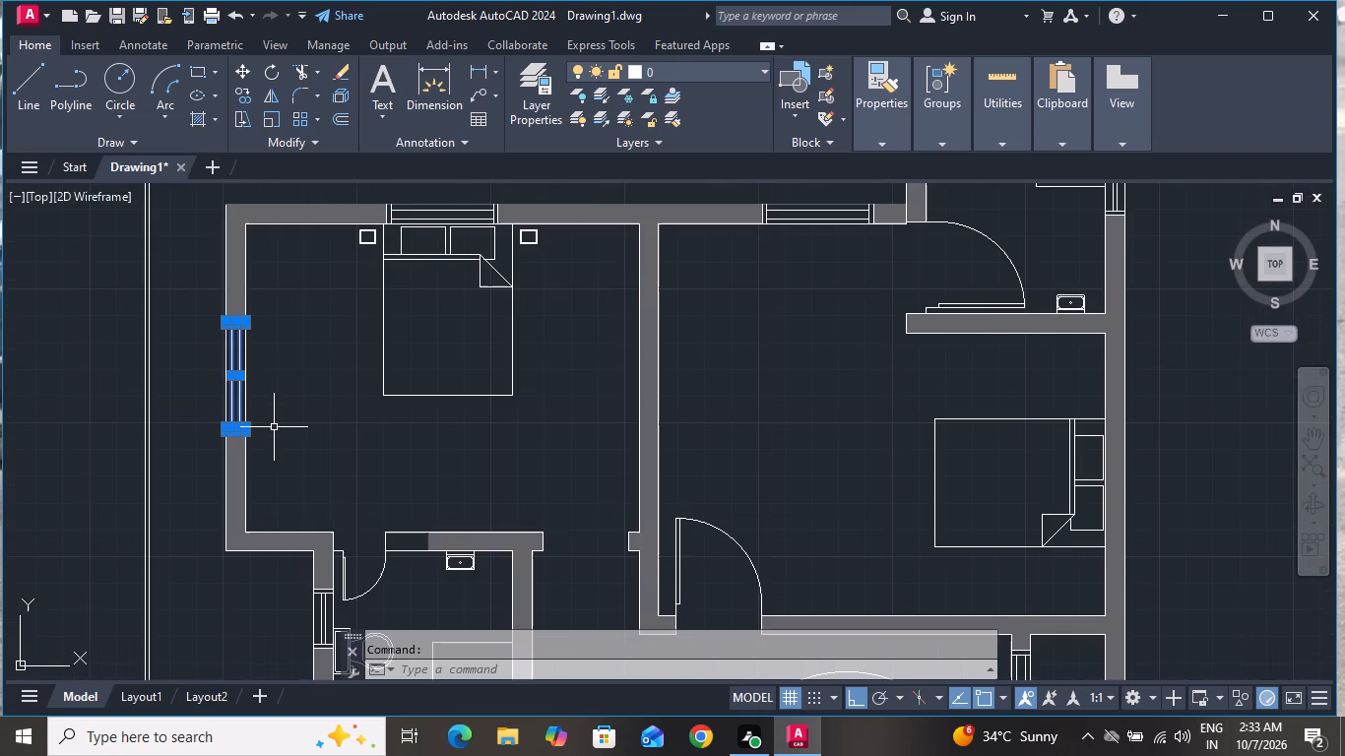
key("c")
key("o")
key("space")
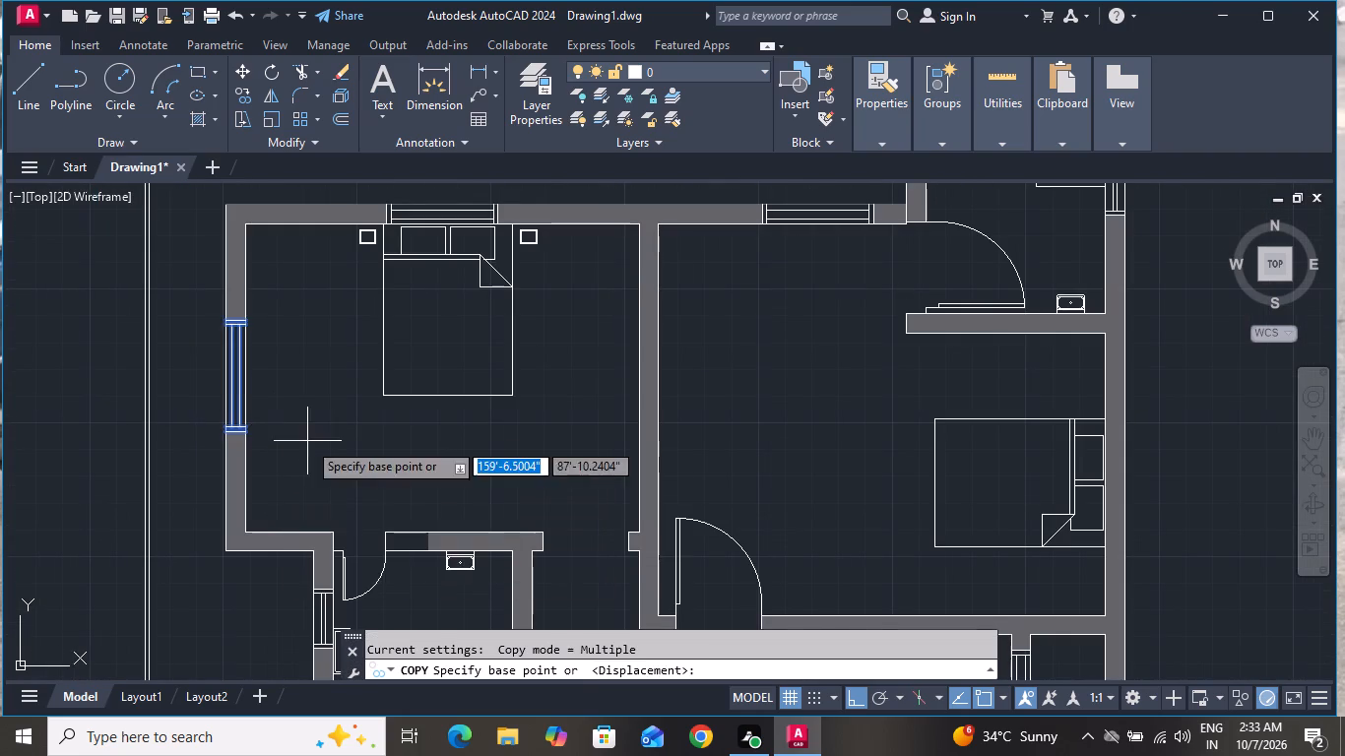
left_click(245, 323)
scroll(710, 410, "down", 2)
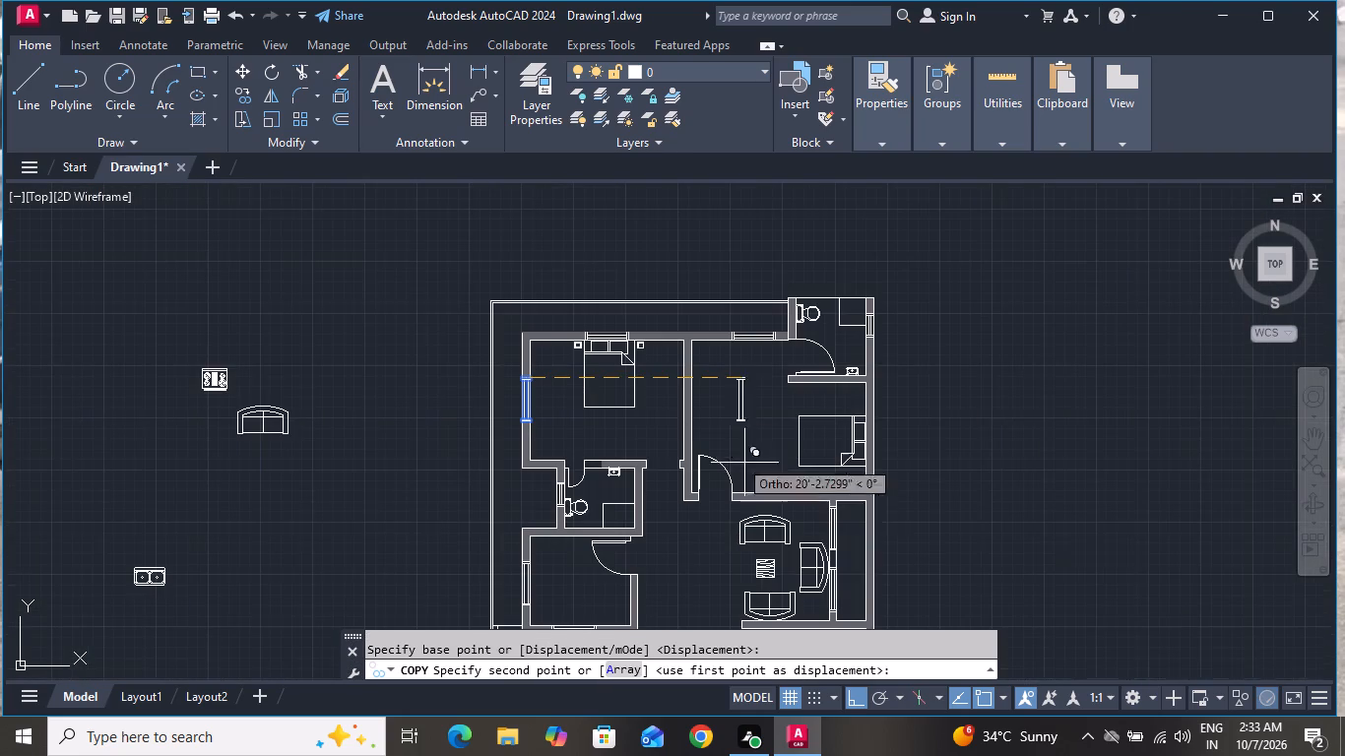
left_click(858, 698)
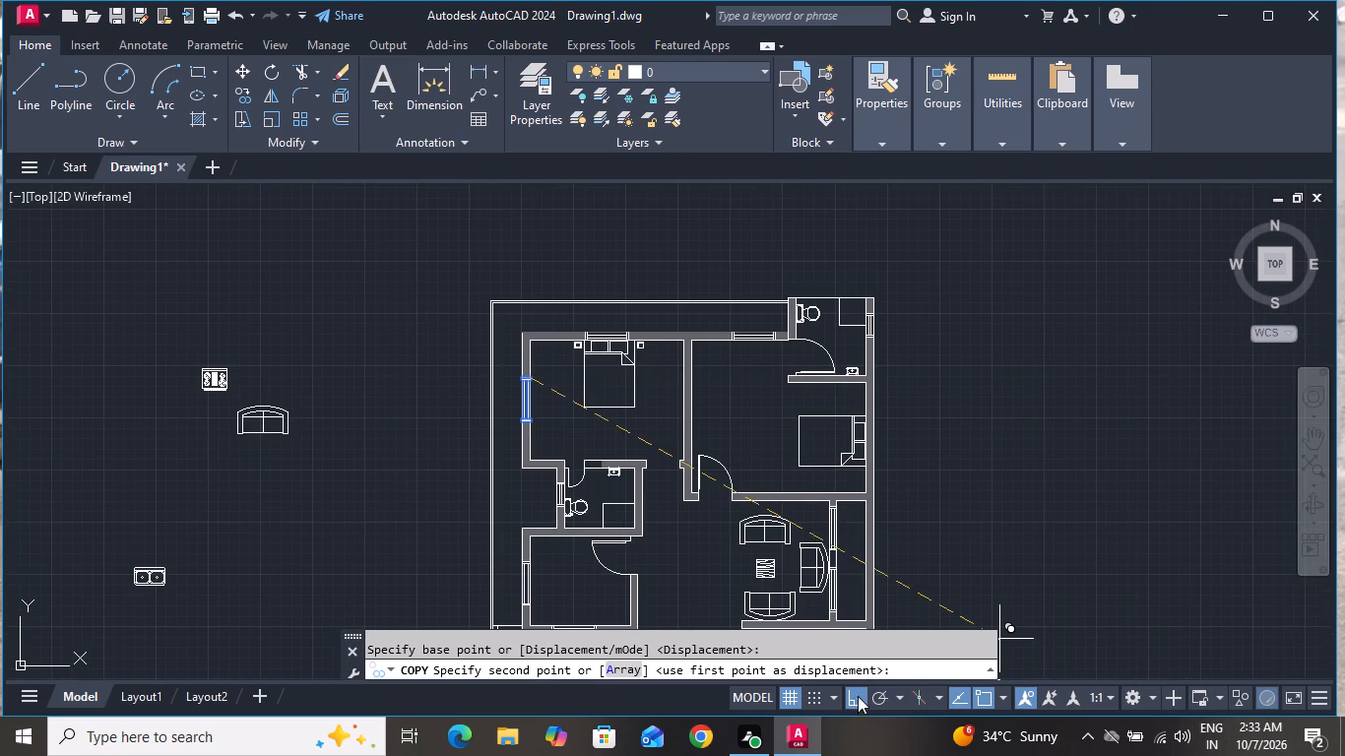
scroll(853, 409, "up", 4)
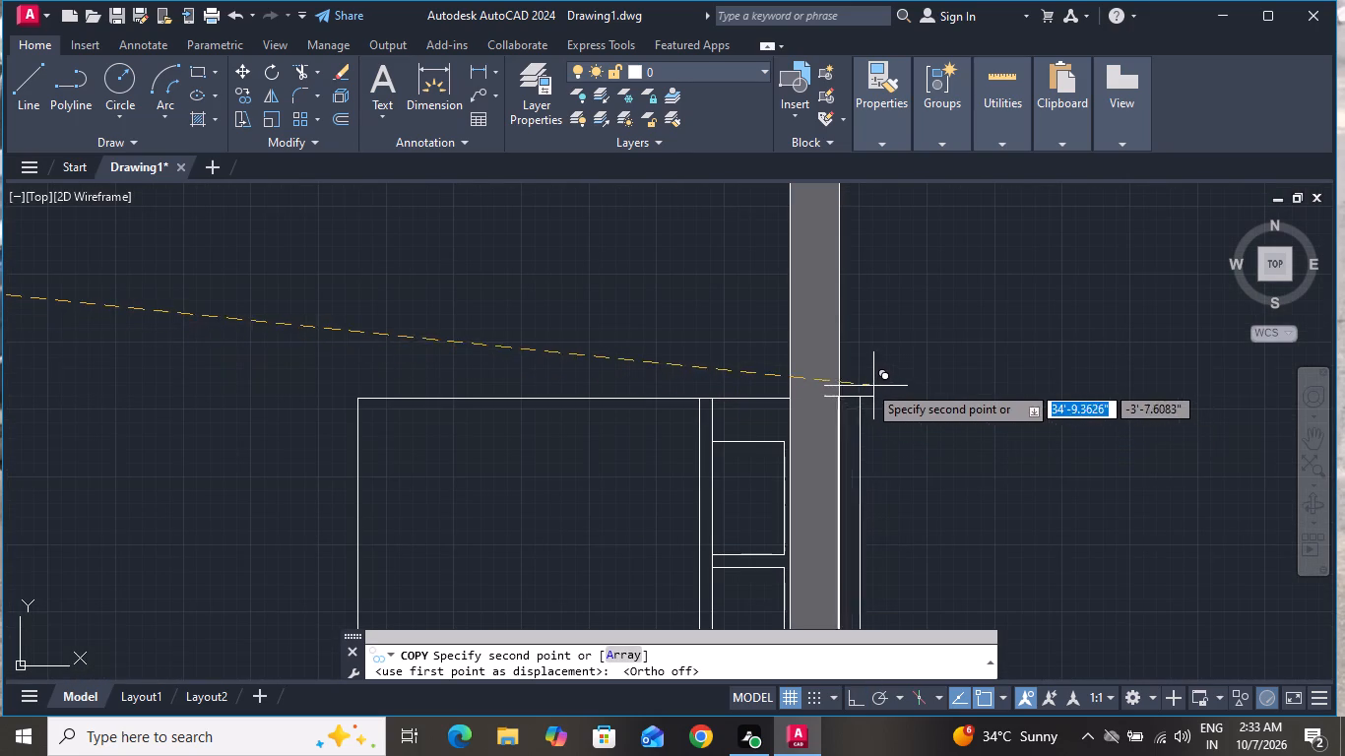
left_click(839, 372)
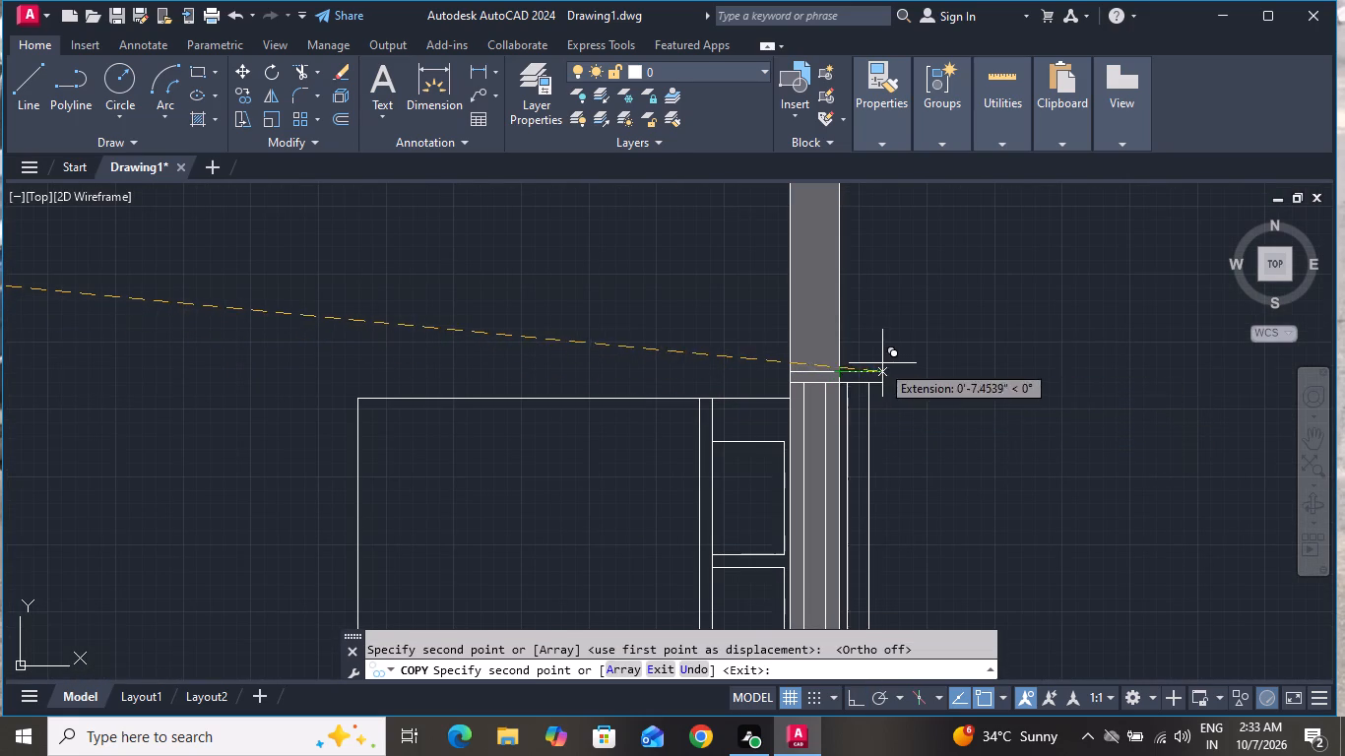
right_click(971, 335)
left_click(1020, 367)
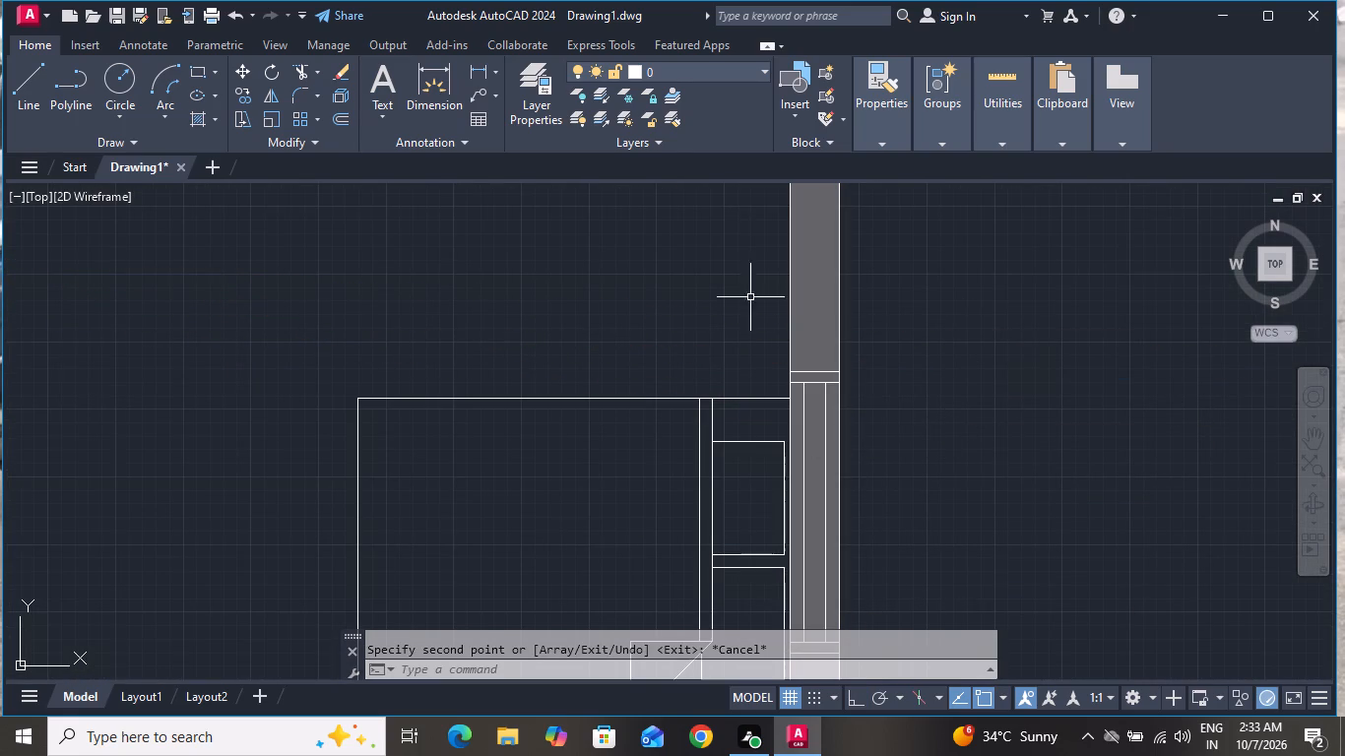
Draw a 9-inch line across the right outer wall along the copied window's top edge.
left_click(40, 81)
scroll(831, 379, "up", 1)
scroll(831, 379, "down", 1)
scroll(833, 378, "up", 1)
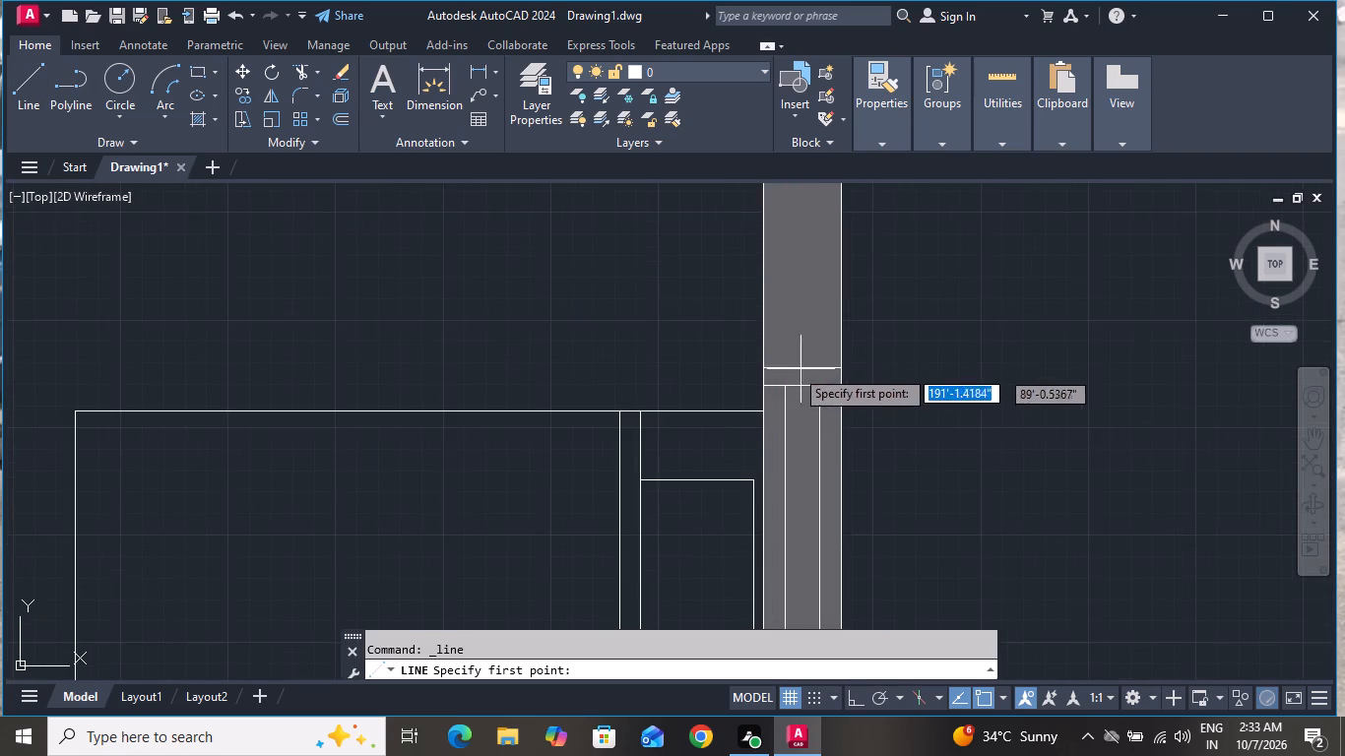
scroll(754, 358, "up", 3)
left_click(787, 396)
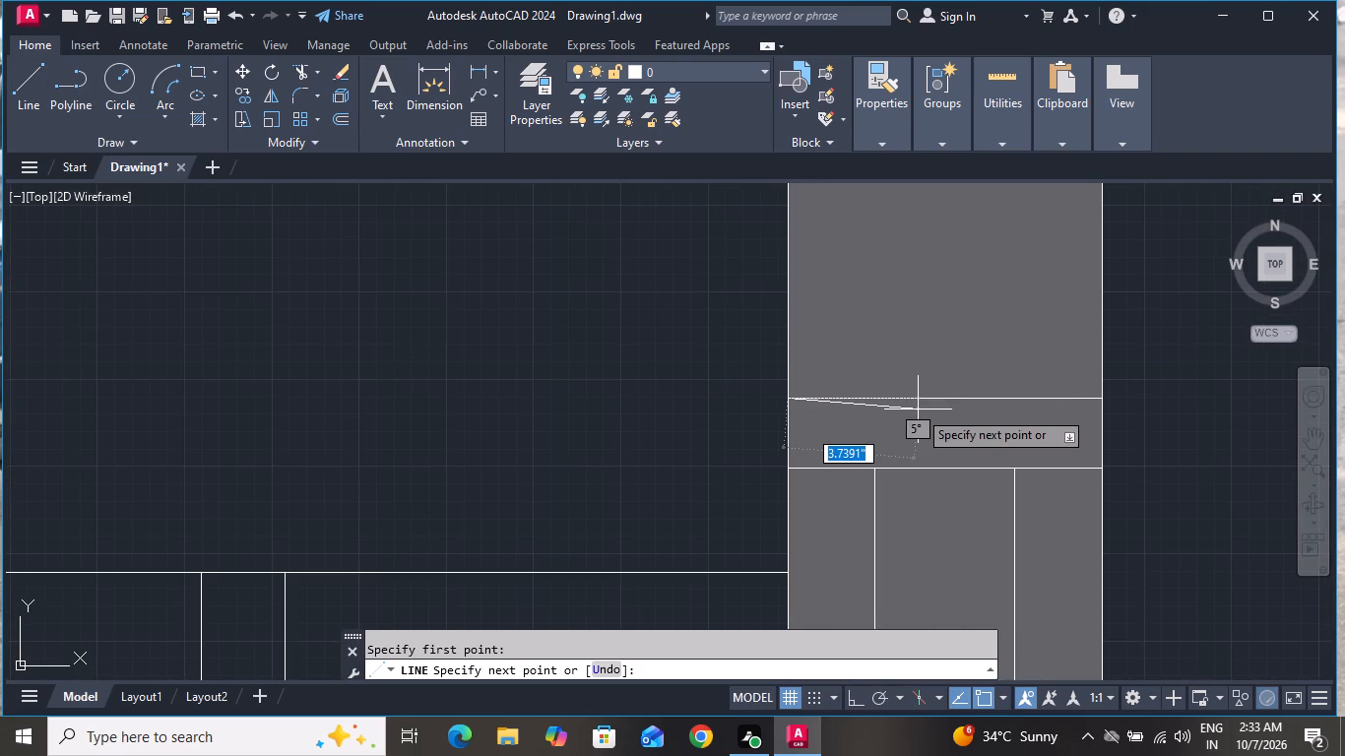
left_click(1104, 396)
right_click(1127, 396)
left_click(1188, 436)
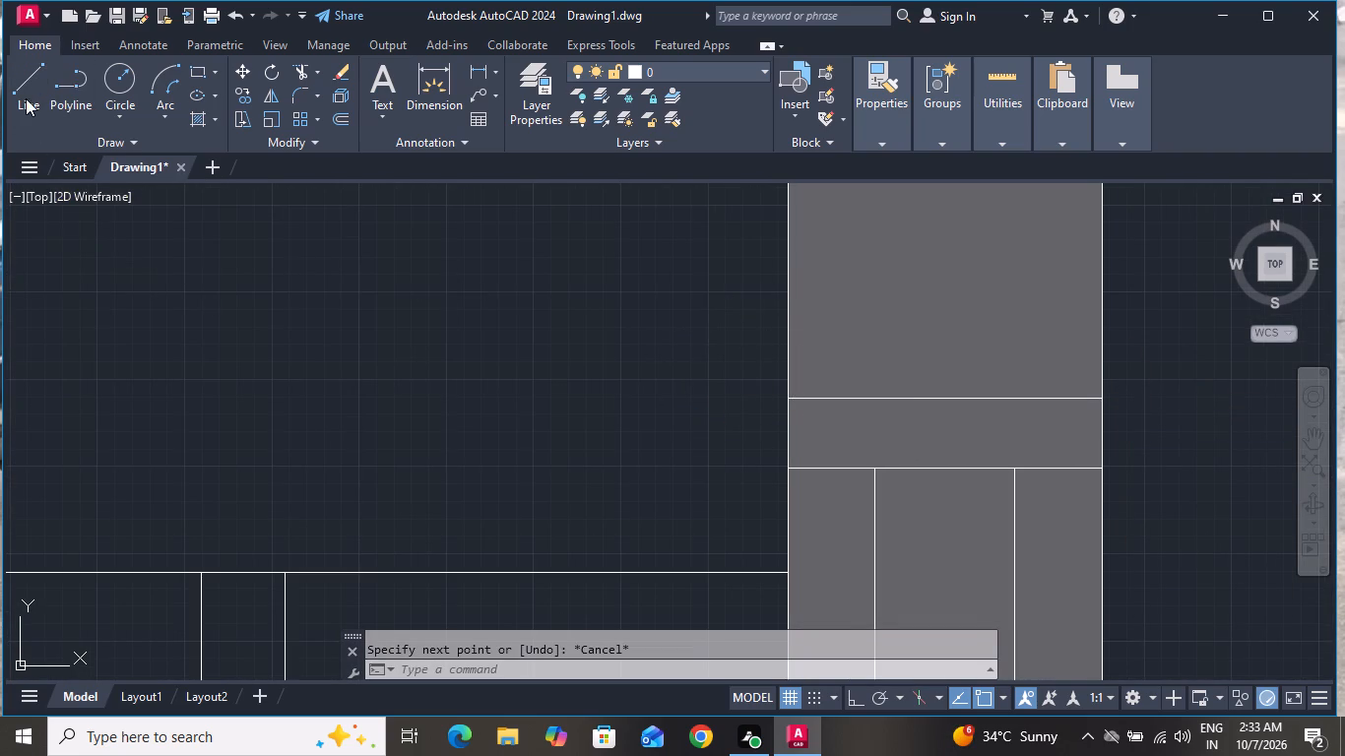
Draw a line across the right outer wall along the copied window's bottom edge.
left_click(26, 98)
scroll(574, 364, "down", 3)
scroll(668, 419, "down", 2)
scroll(638, 607, "down", 1)
scroll(638, 607, "up", 2)
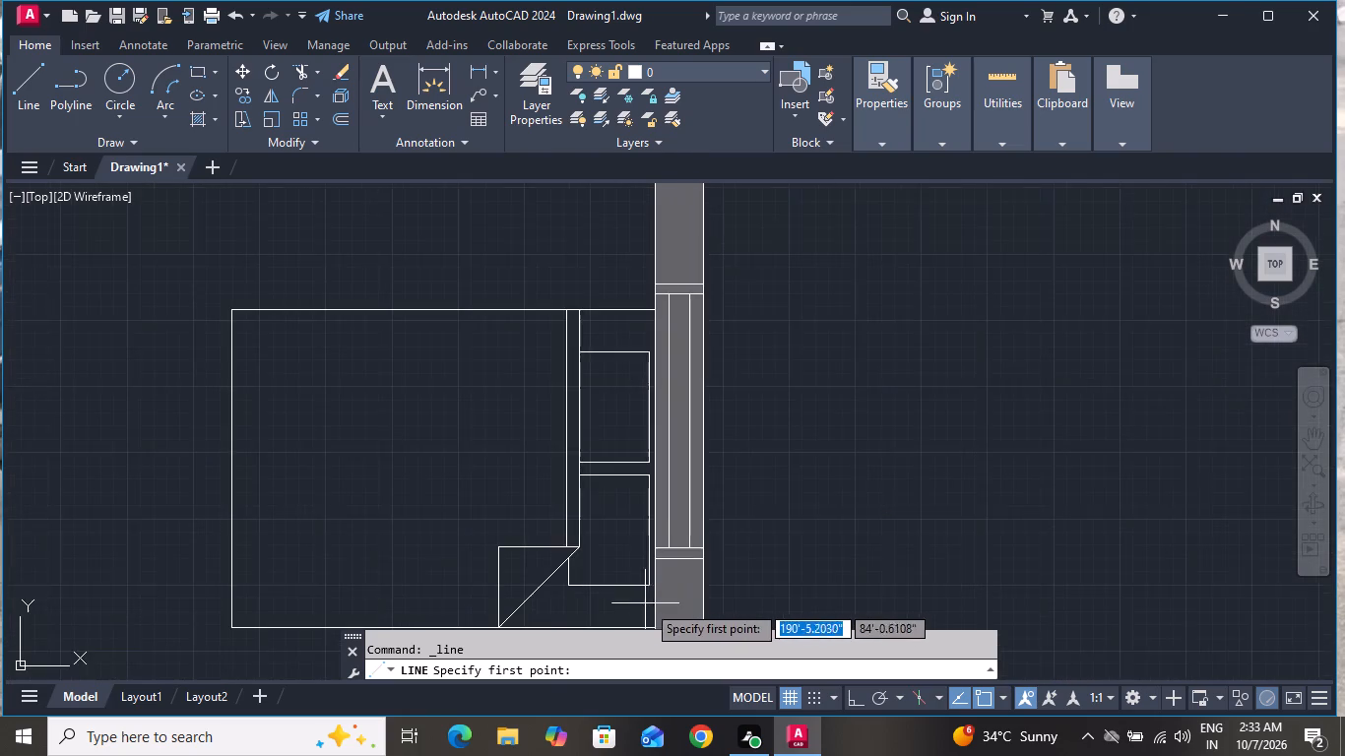
scroll(659, 583, "up", 3)
left_click(623, 488)
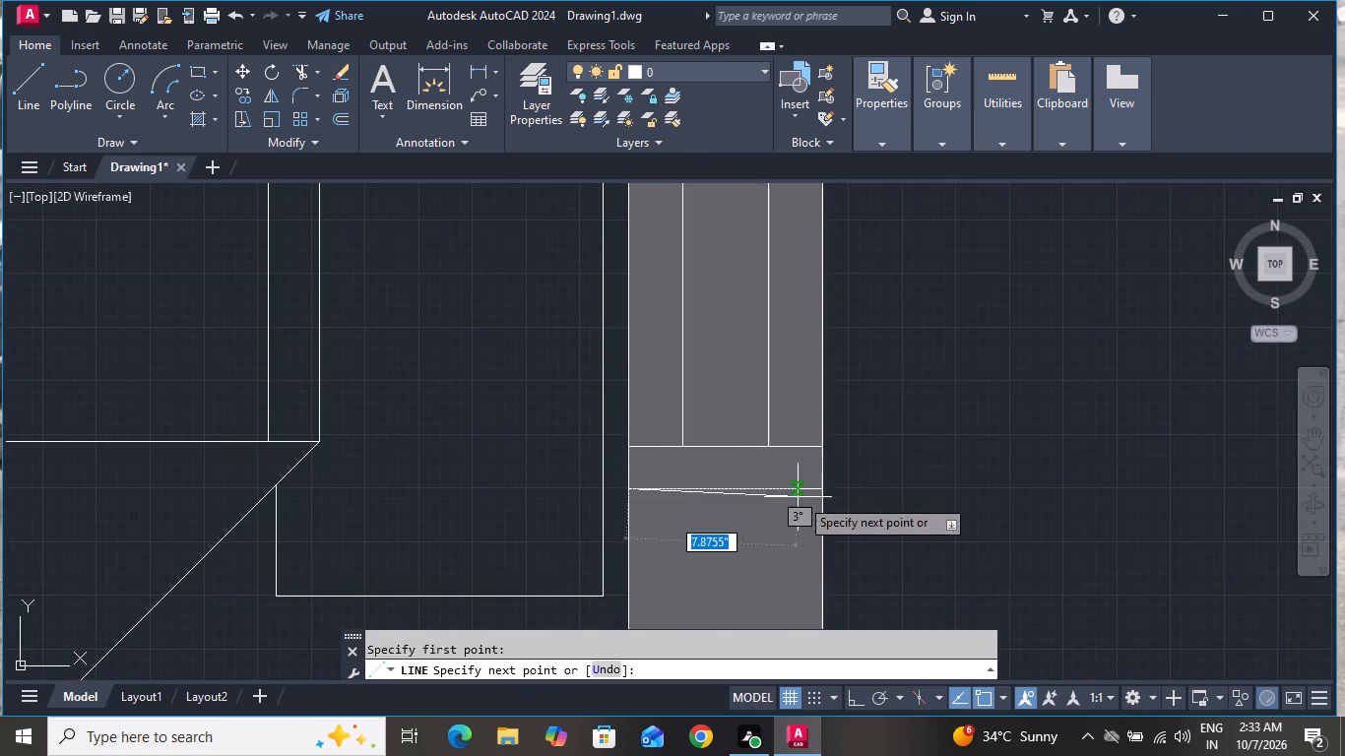
left_click(825, 492)
right_click(826, 491)
left_click(870, 520)
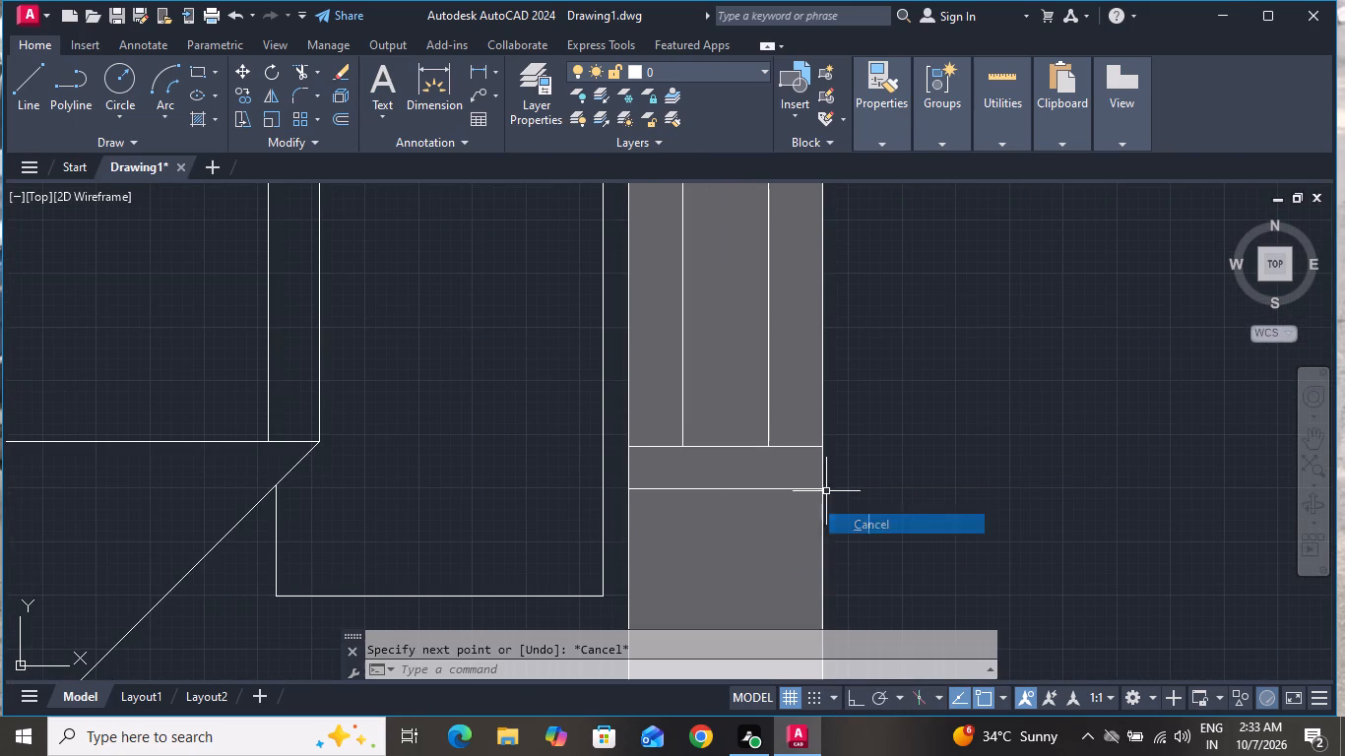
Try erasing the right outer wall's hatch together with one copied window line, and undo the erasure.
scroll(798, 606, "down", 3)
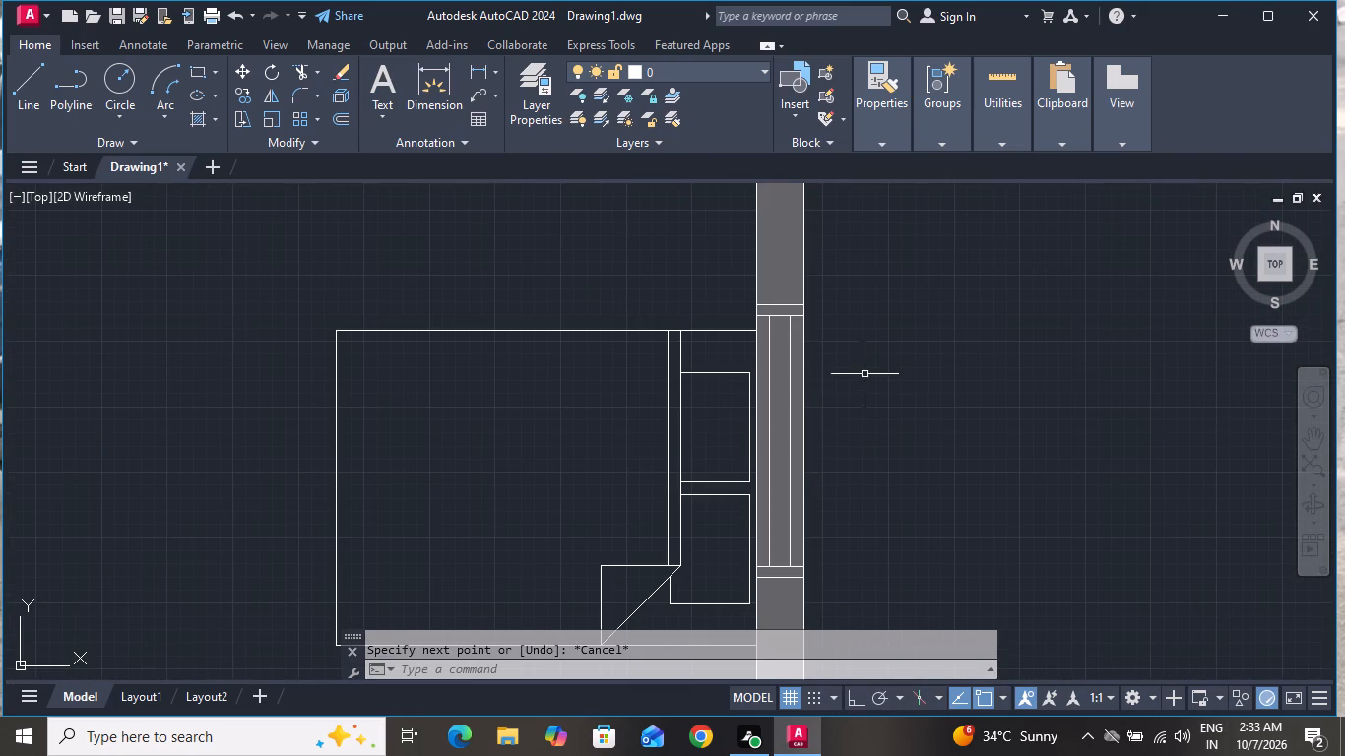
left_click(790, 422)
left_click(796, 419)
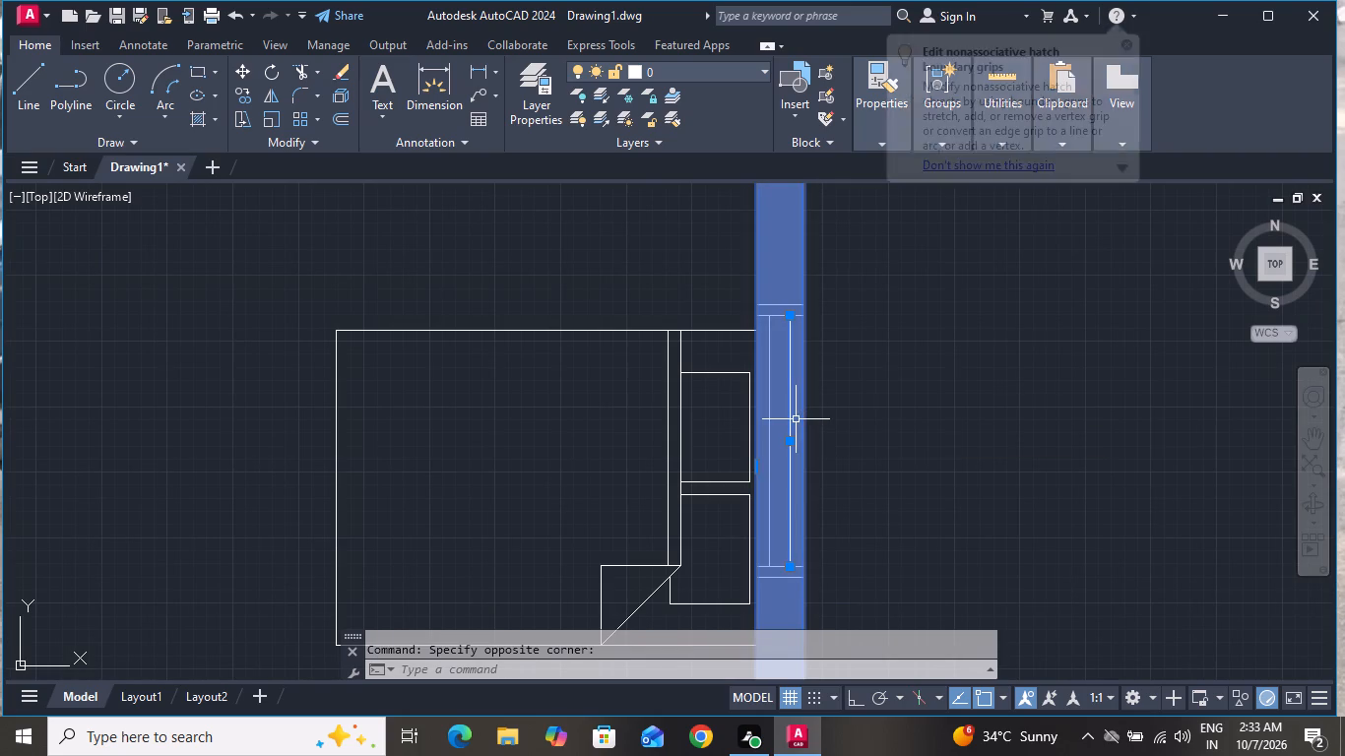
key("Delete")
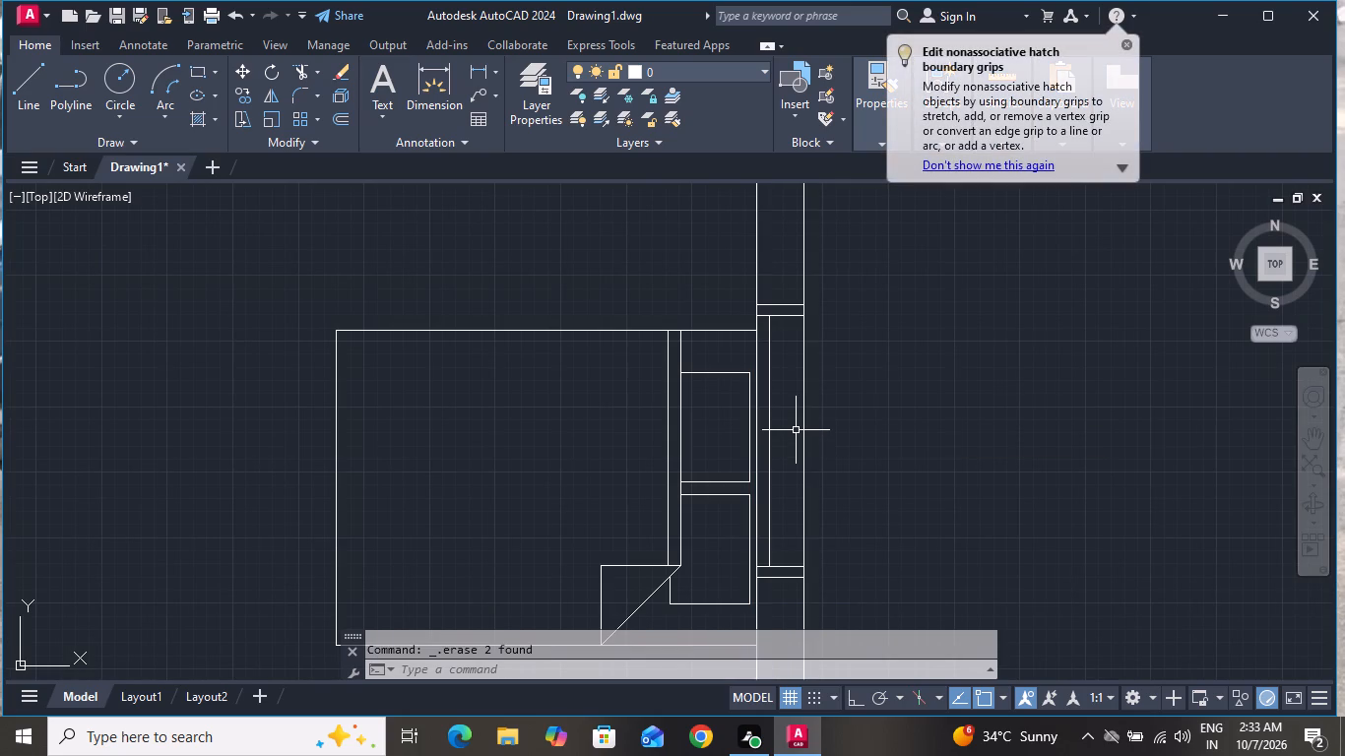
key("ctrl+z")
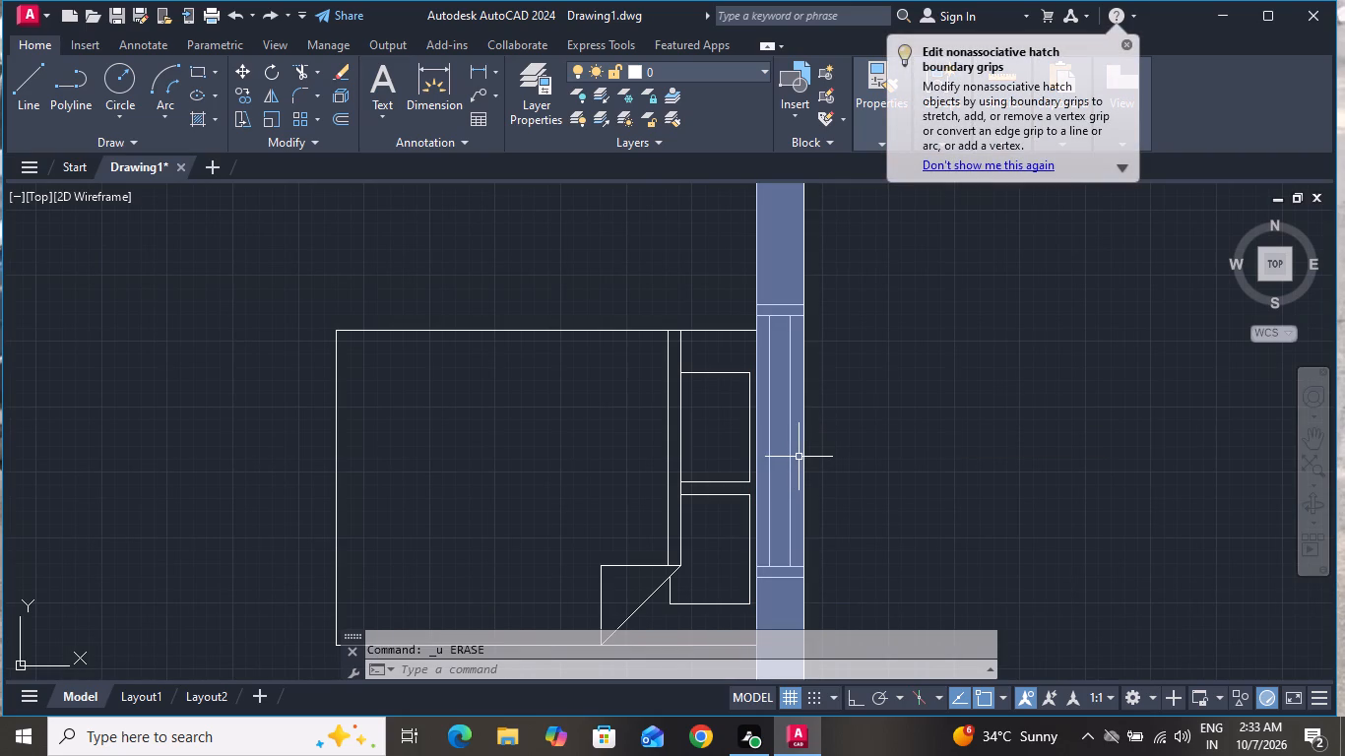
Erase the hatch of the right outer wall around the copied window.
left_click(799, 457)
key("Delete")
scroll(826, 457, "down", 2)
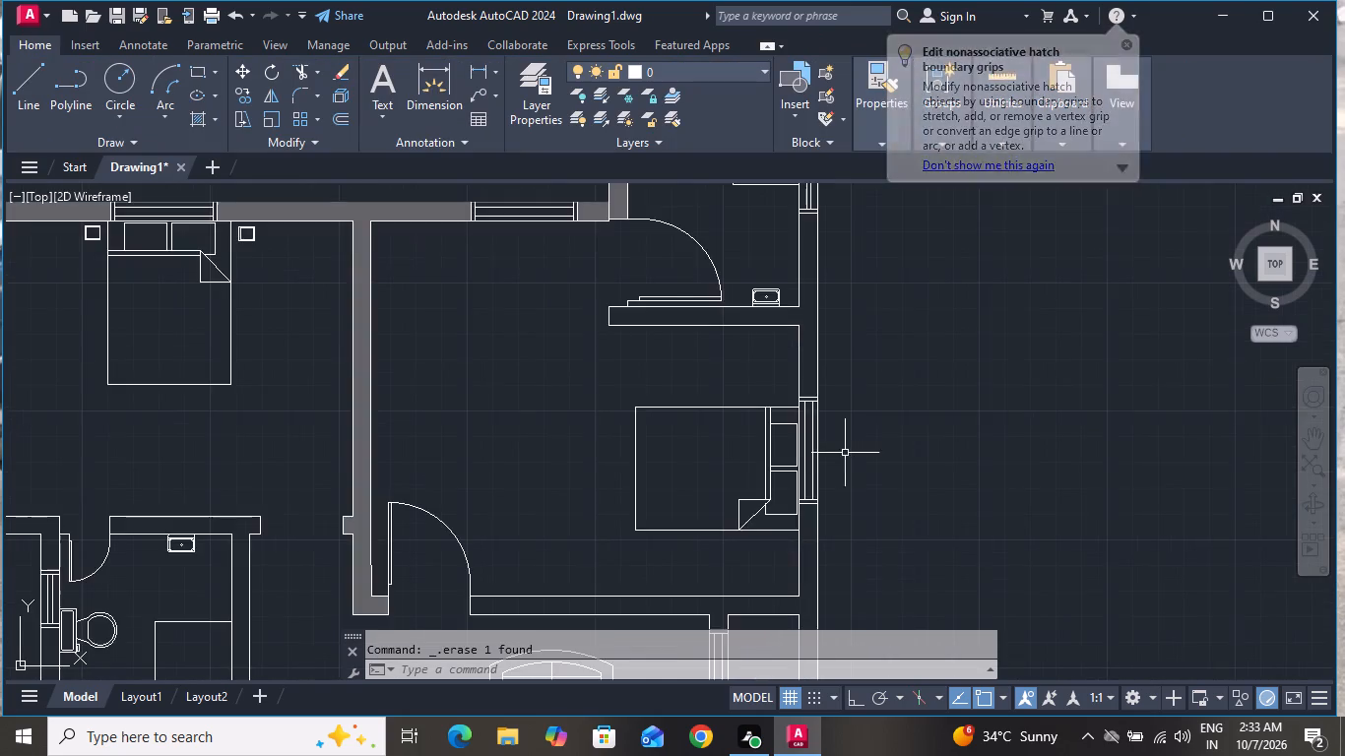
scroll(851, 452, "down", 2)
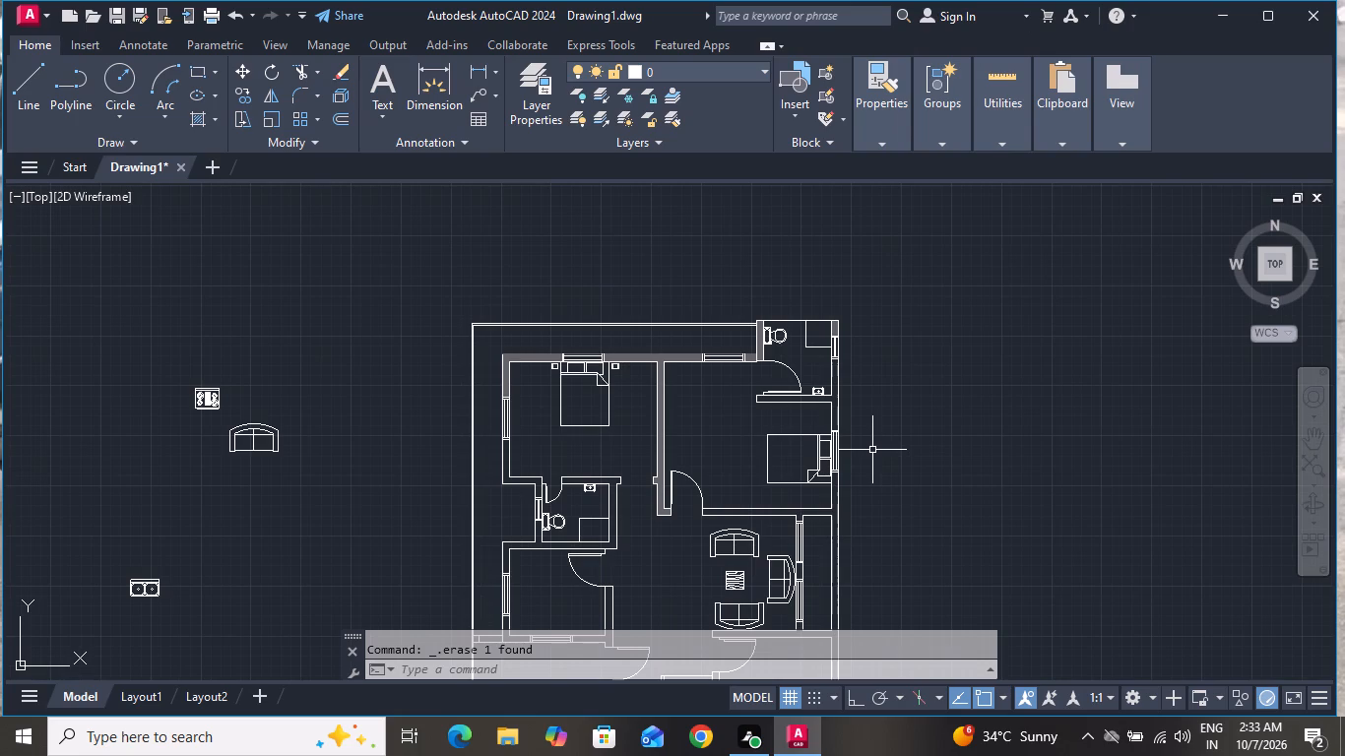
Move the living room's lower sofa up and left so it lines up with the upper sofa.
scroll(808, 592, "up", 1)
scroll(808, 592, "down", 1)
scroll(788, 566, "up", 1)
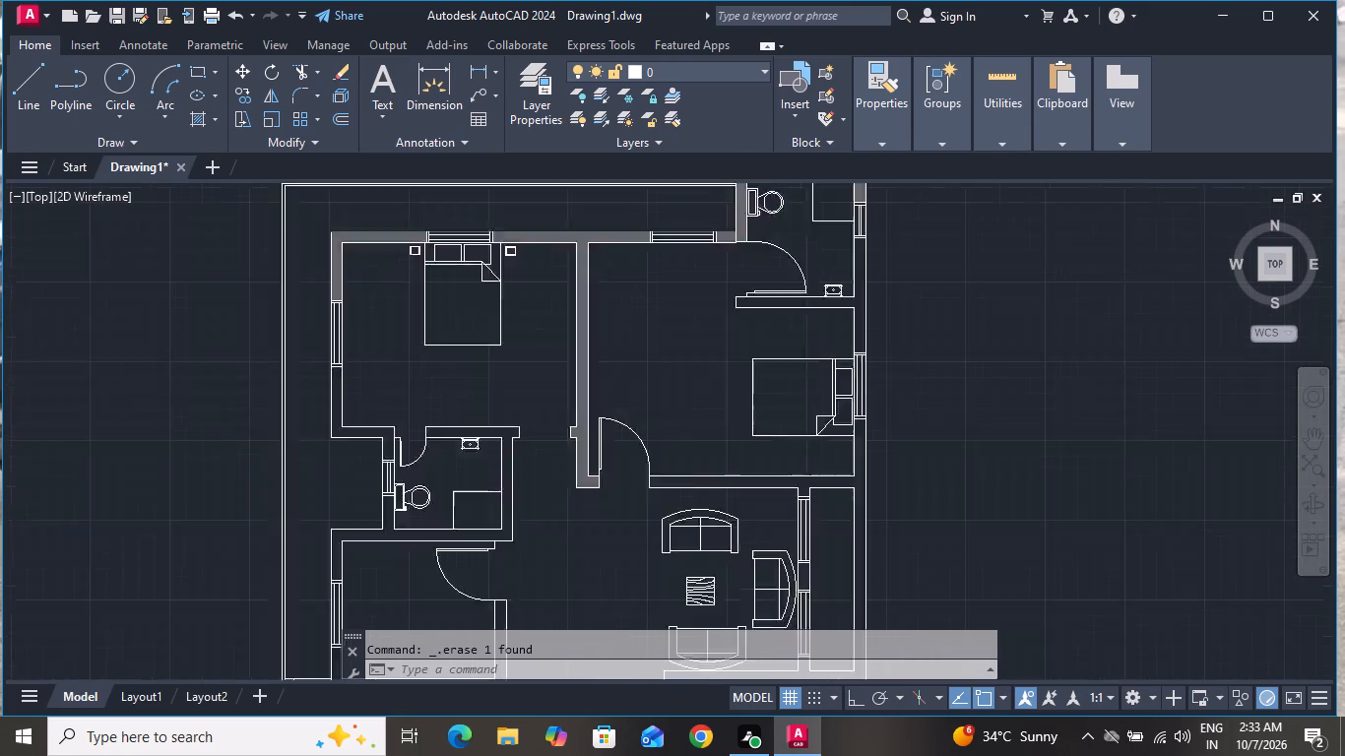
scroll(787, 567, "up", 2)
scroll(707, 407, "down", 3)
scroll(670, 488, "up", 3)
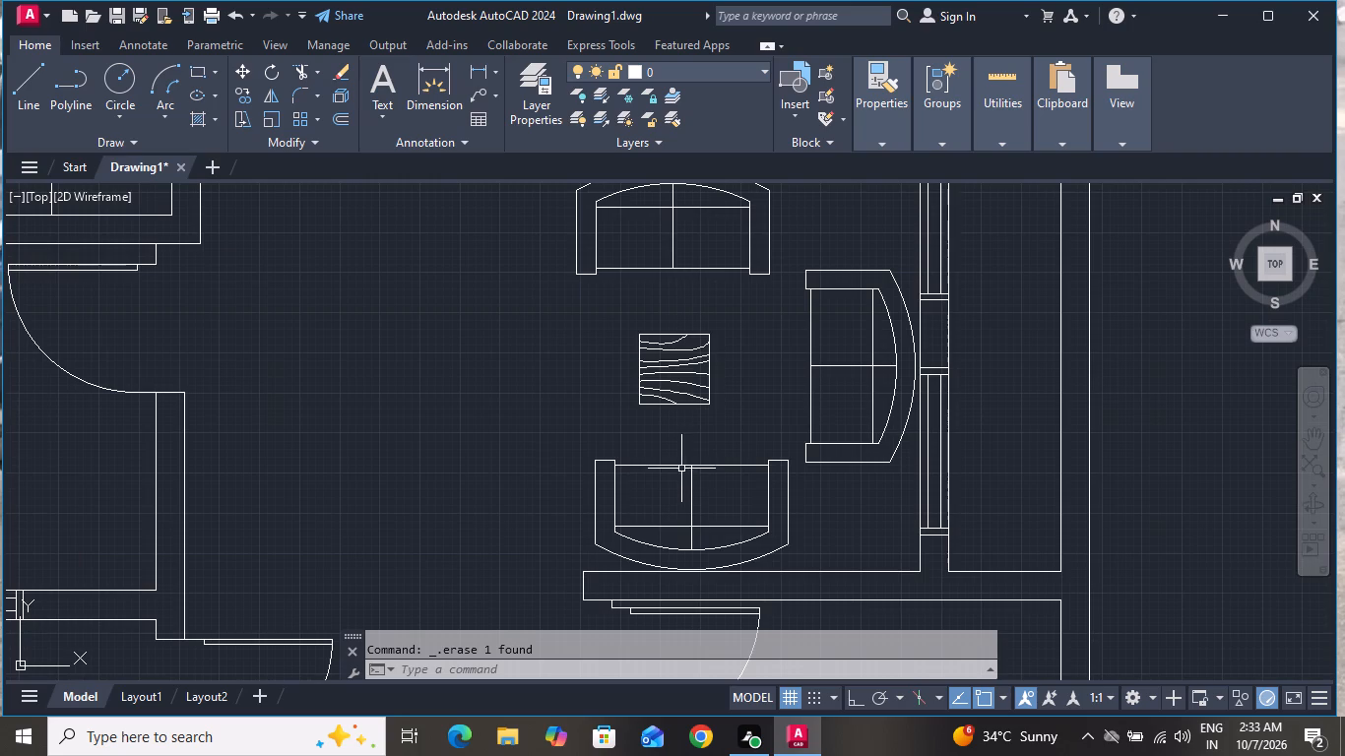
left_click(683, 460)
left_click(641, 506)
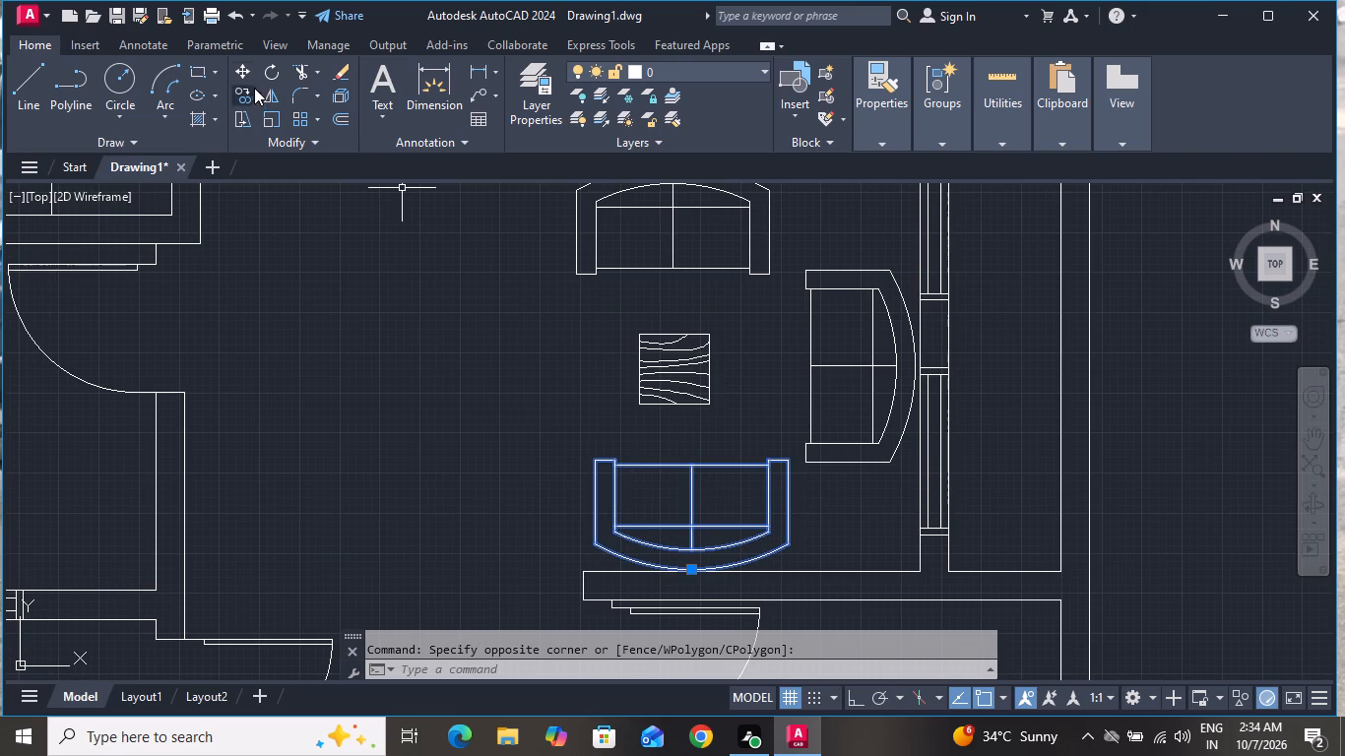
left_click(246, 68)
left_click(597, 463)
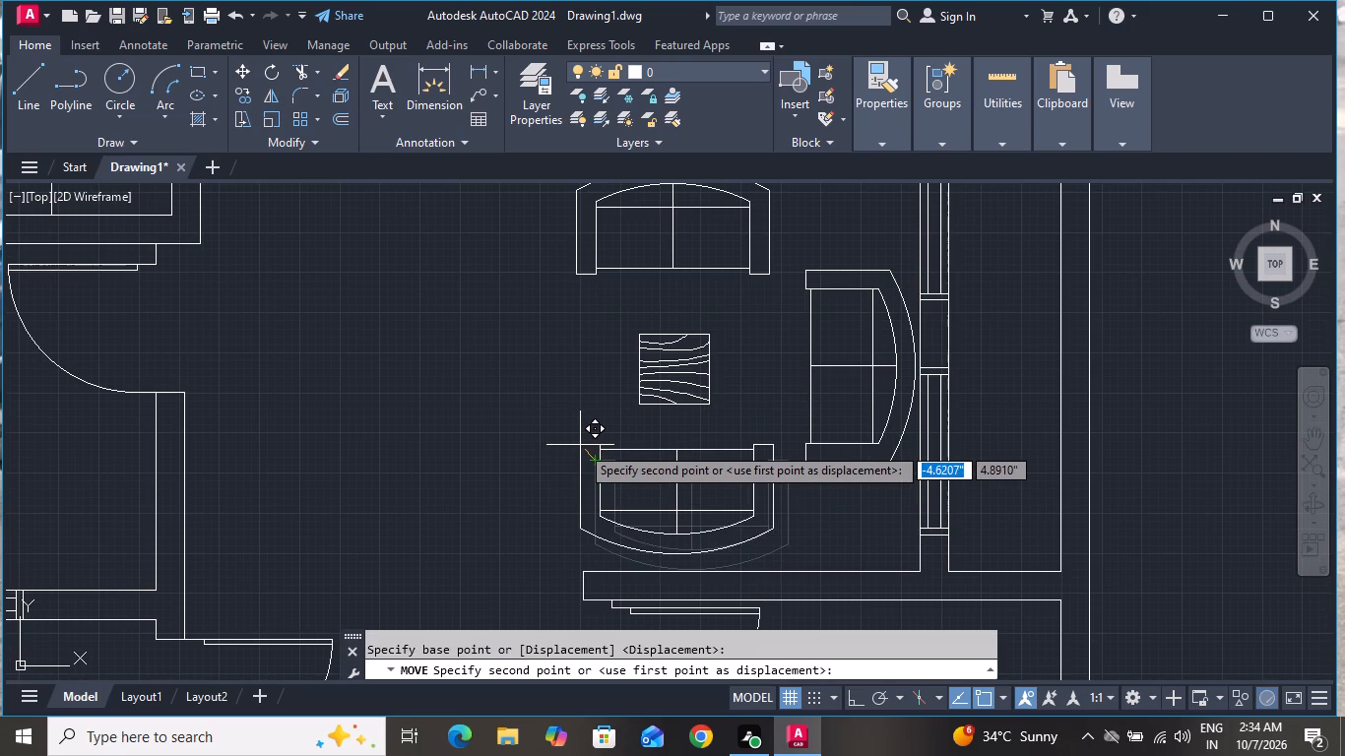
left_click(575, 445)
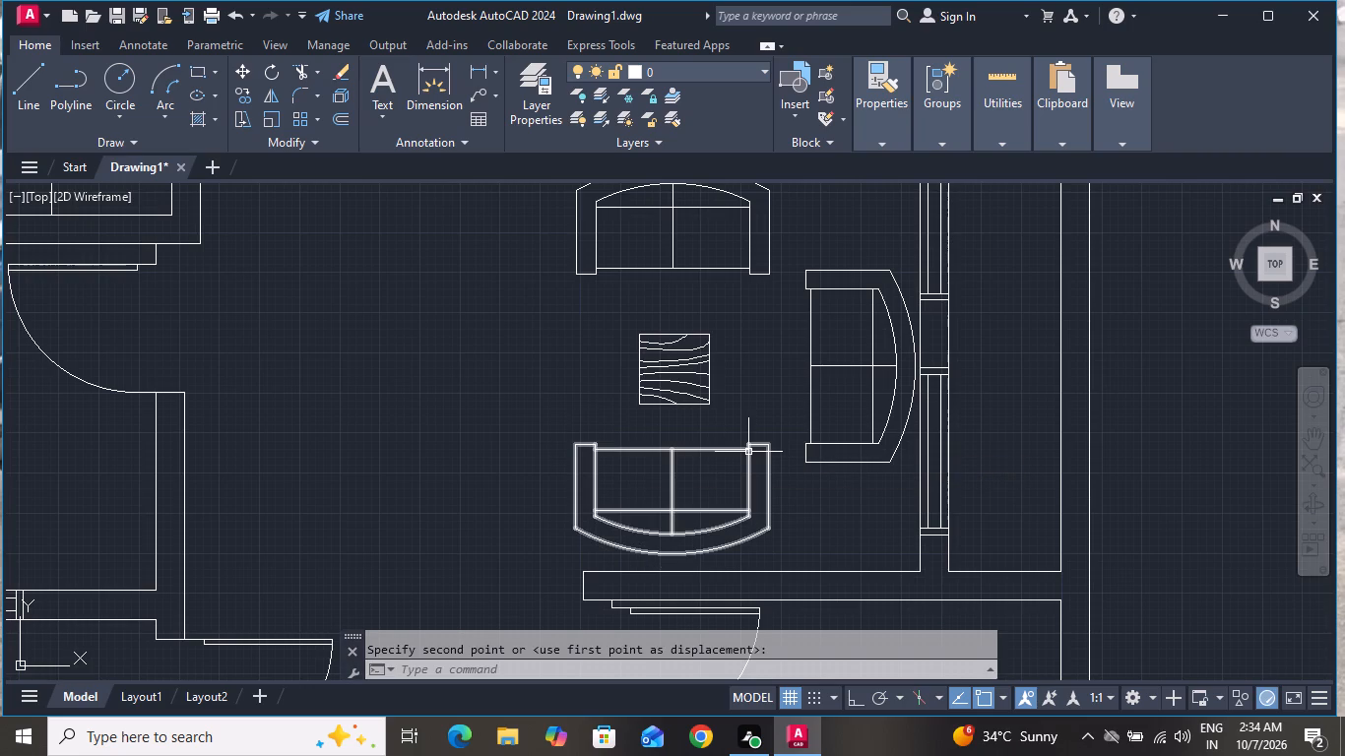
Move the living room's right-hand sofa about 6 inches left, closer to the coffee table.
left_click(875, 464)
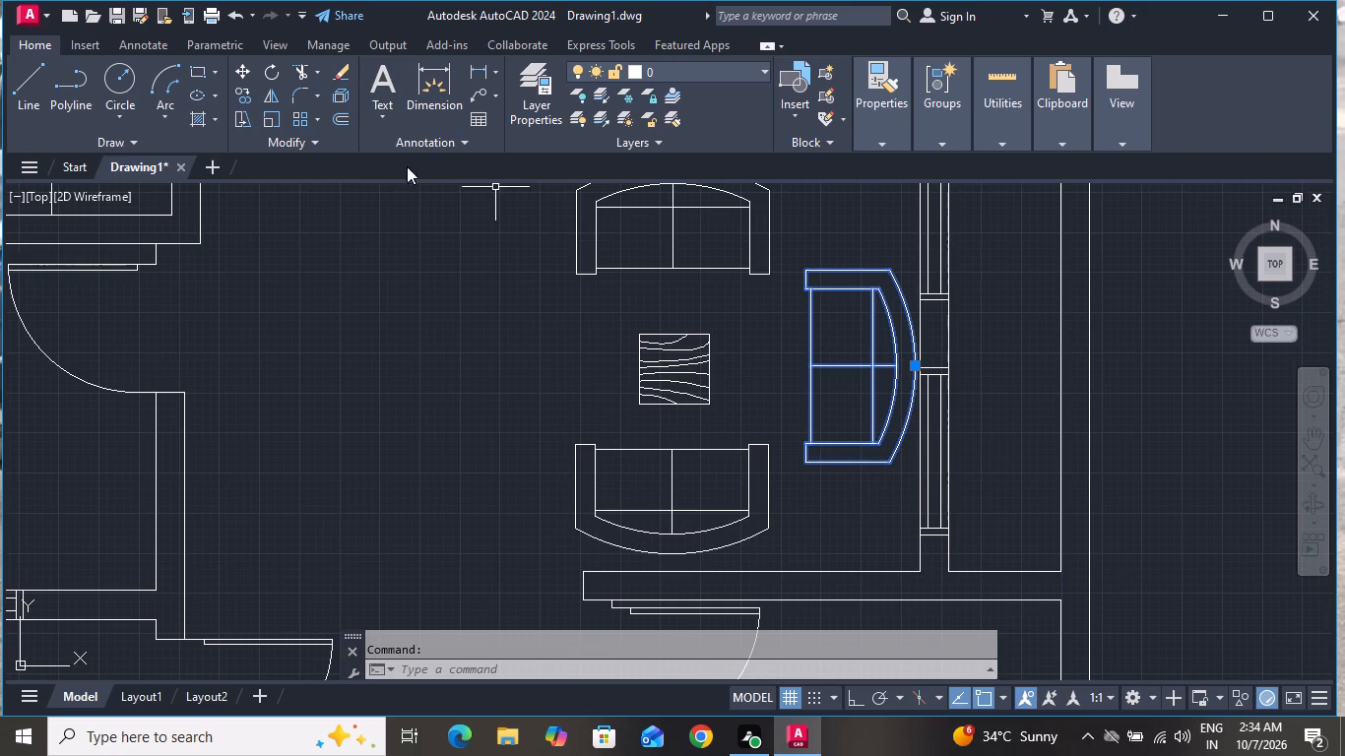
left_click(236, 68)
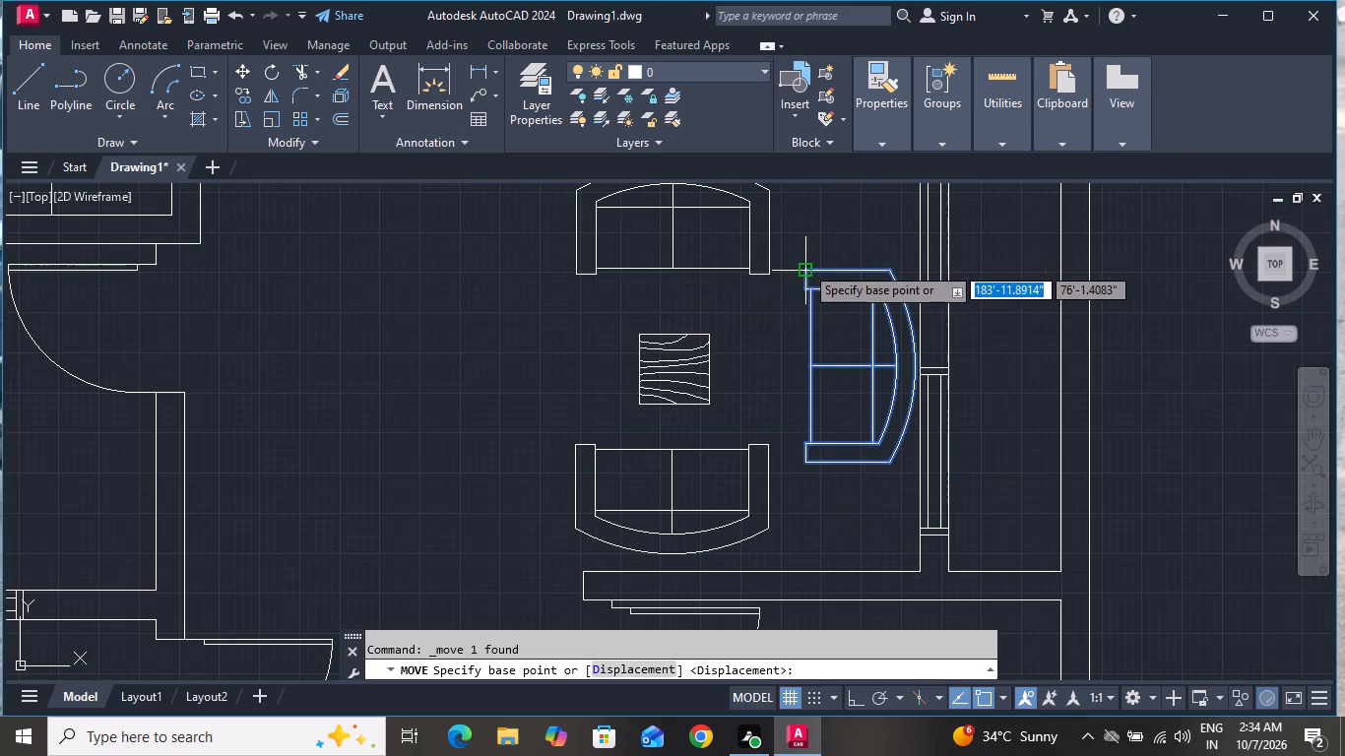
left_click(807, 266)
left_click(787, 260)
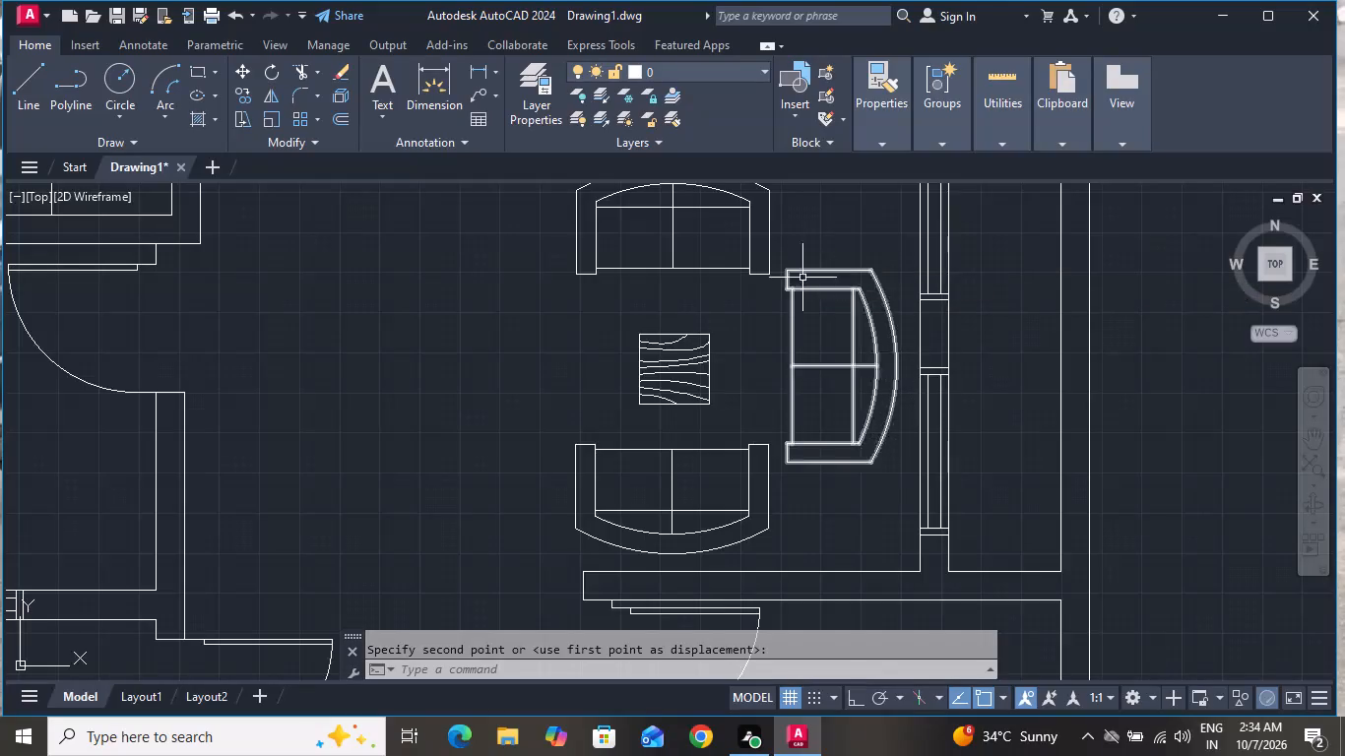
Scale up the living room's wooden coffee table about its centre to better fill the space between the sofas.
scroll(738, 438, "down", 1)
scroll(738, 438, "up", 1)
scroll(737, 437, "down", 1)
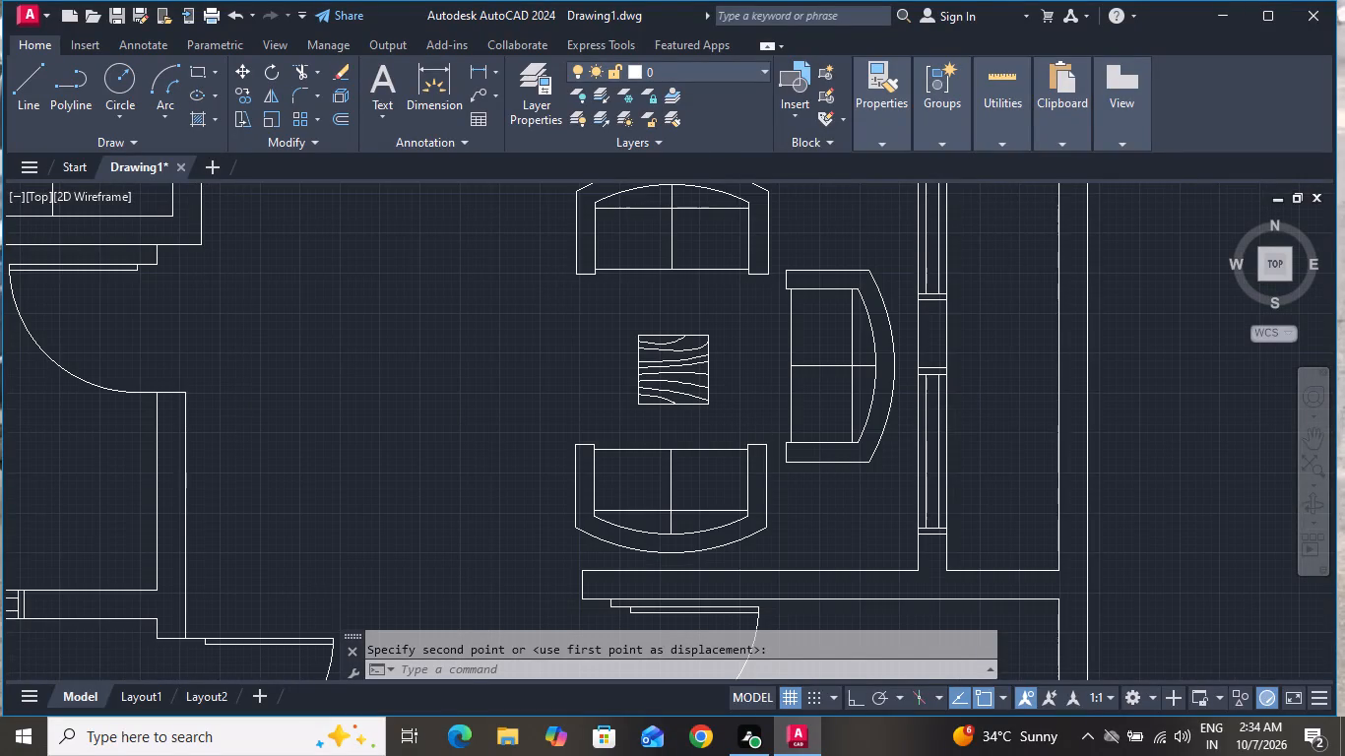
left_click(690, 403)
left_click(271, 125)
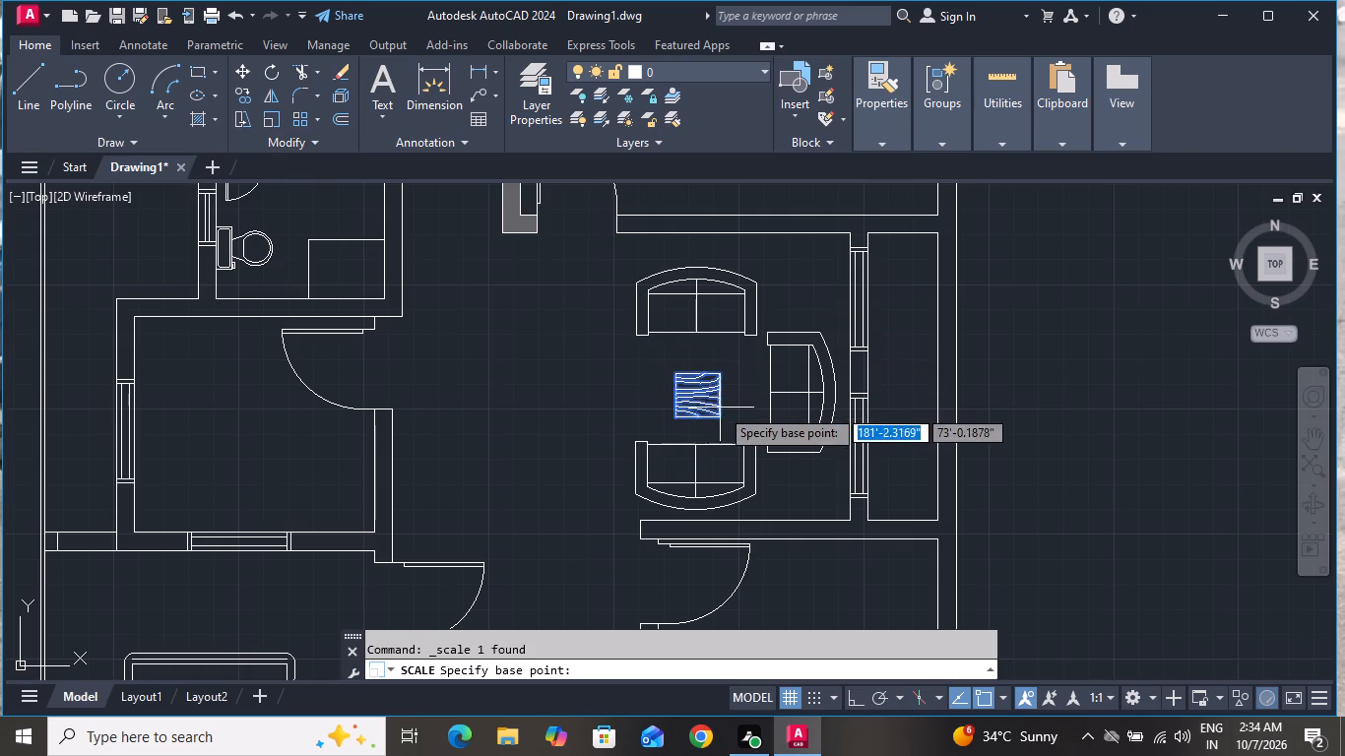
left_click(699, 395)
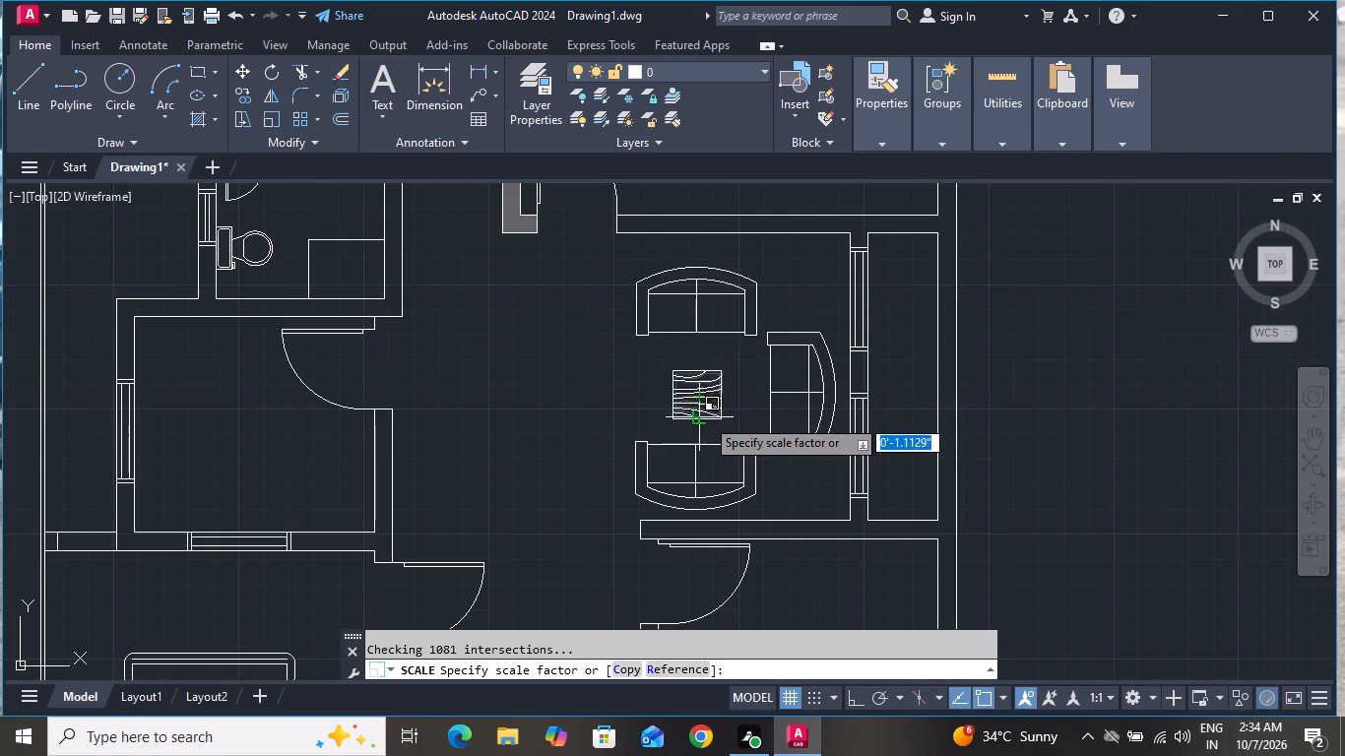
left_click(724, 423)
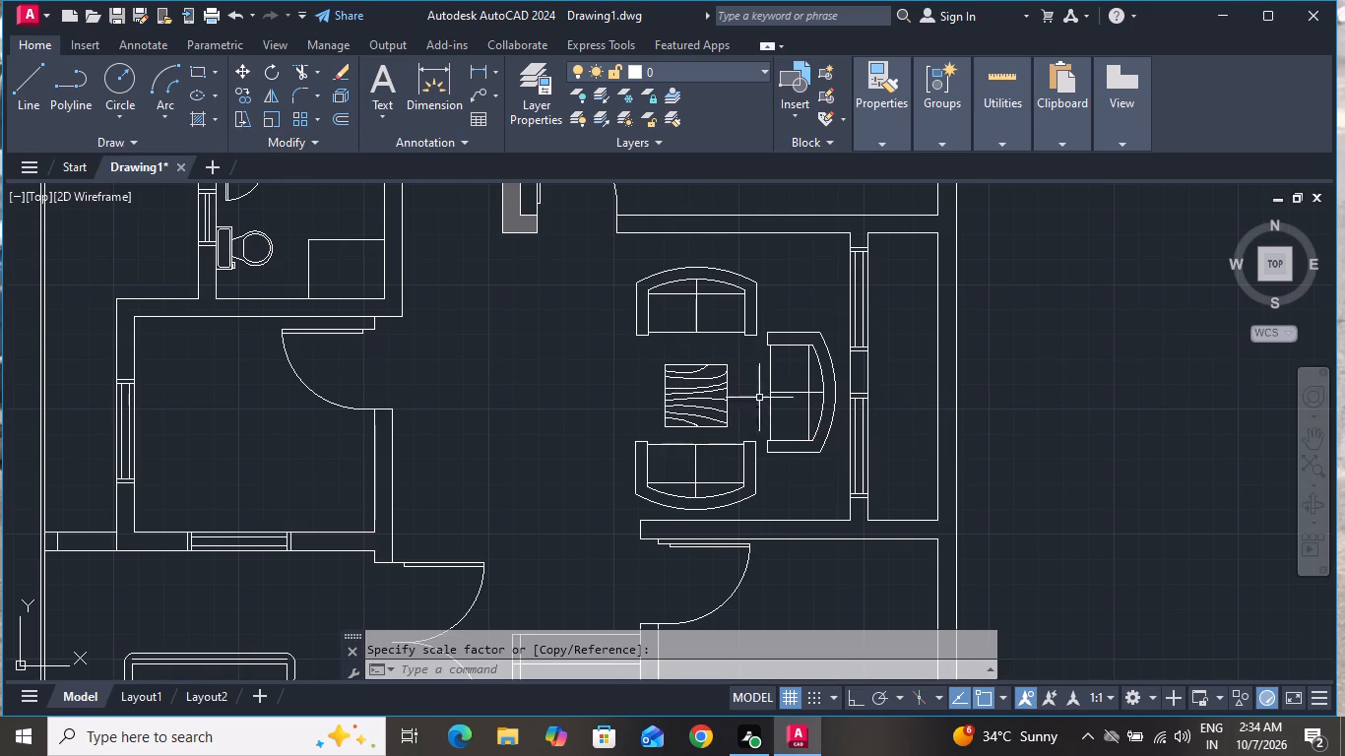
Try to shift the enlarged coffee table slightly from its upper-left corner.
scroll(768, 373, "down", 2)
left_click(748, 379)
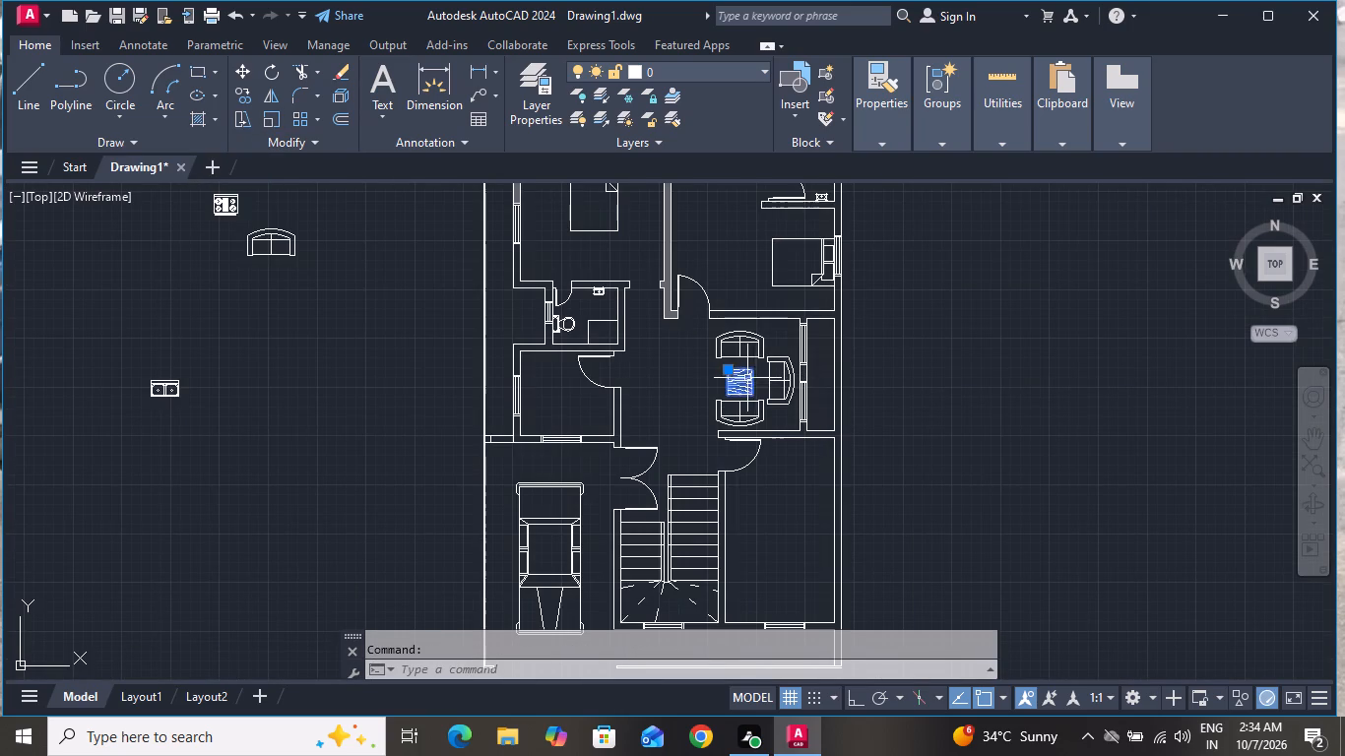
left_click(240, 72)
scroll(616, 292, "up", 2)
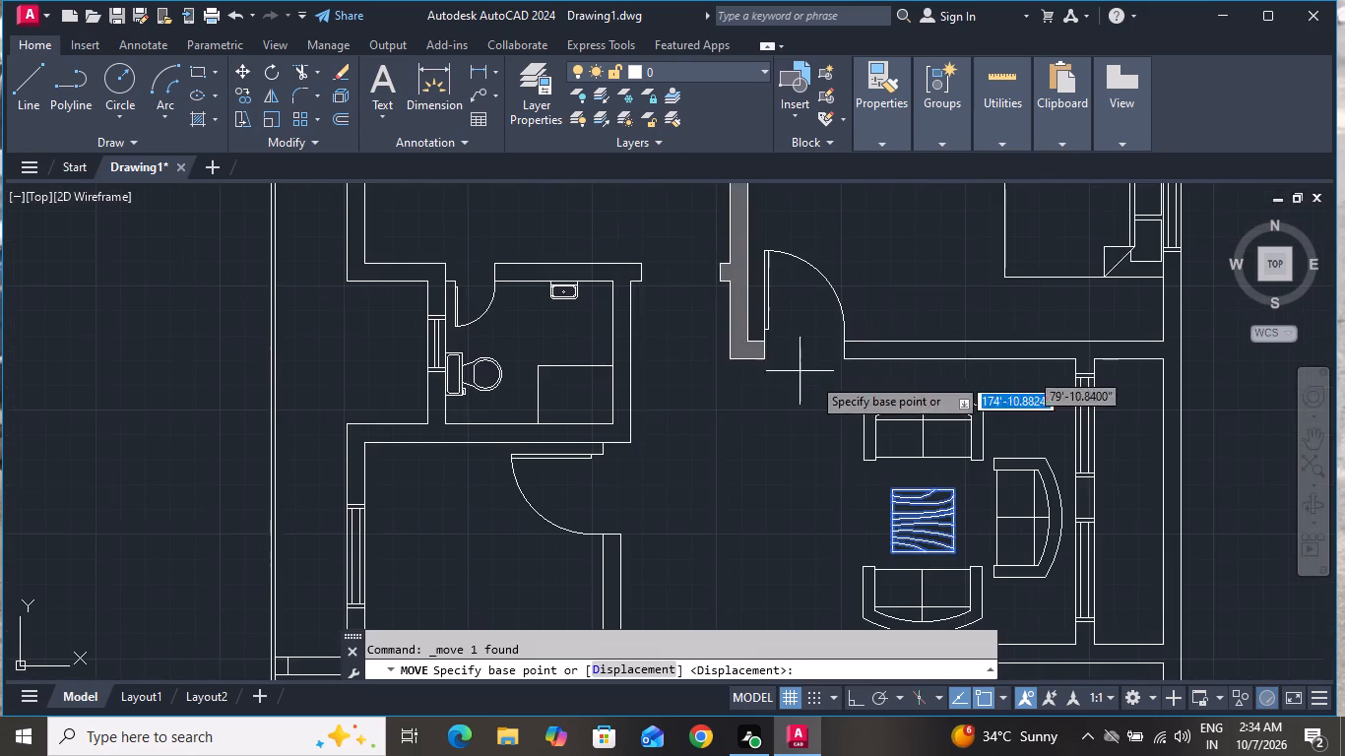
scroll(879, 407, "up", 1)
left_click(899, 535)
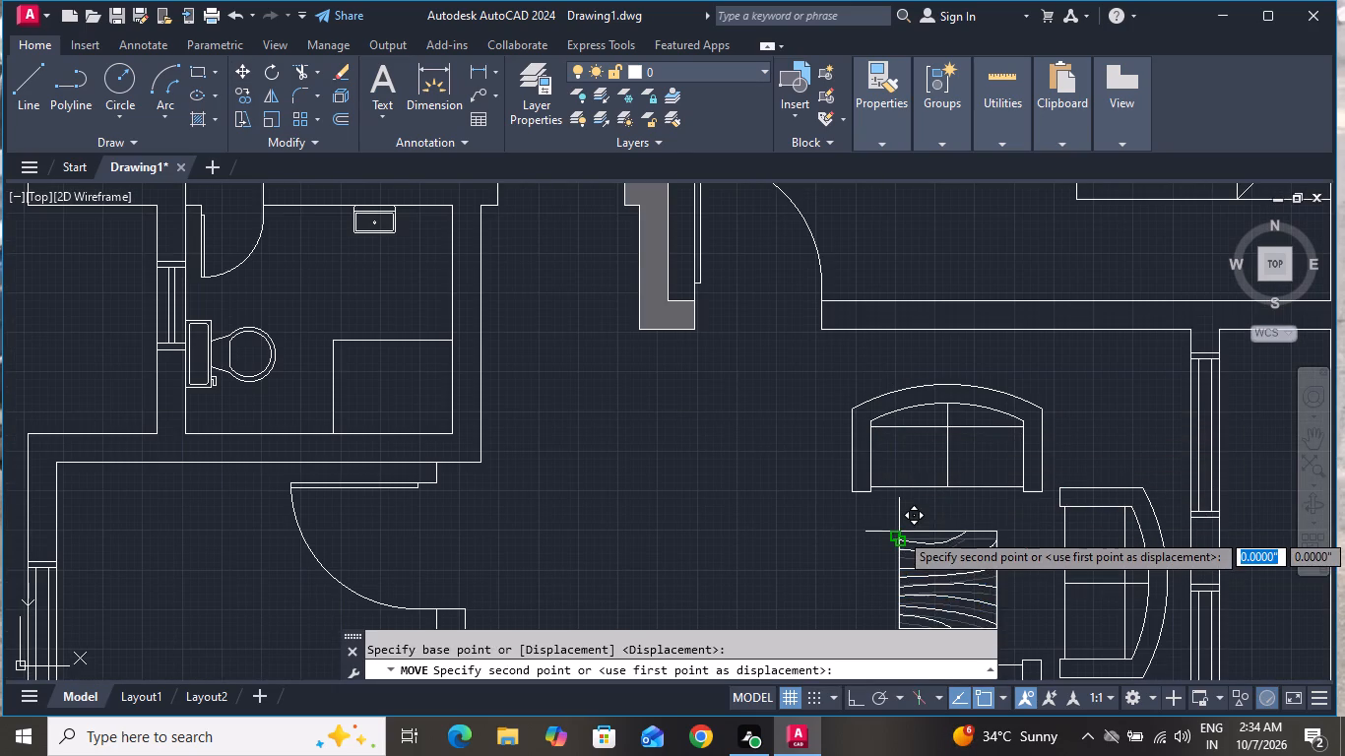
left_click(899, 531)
Copy the living room's right-hand sofa into the lower-right room, near its right outer wall.
scroll(838, 415, "down", 5)
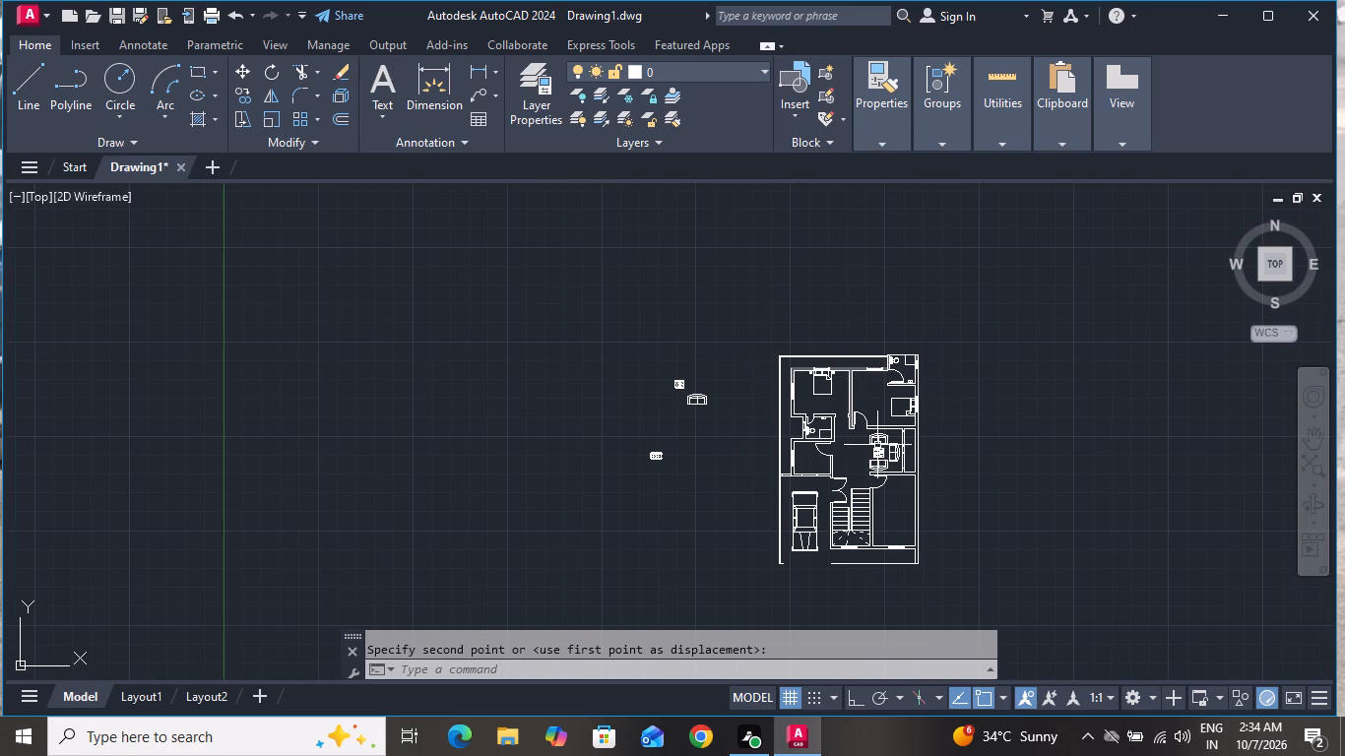
scroll(904, 598, "up", 2)
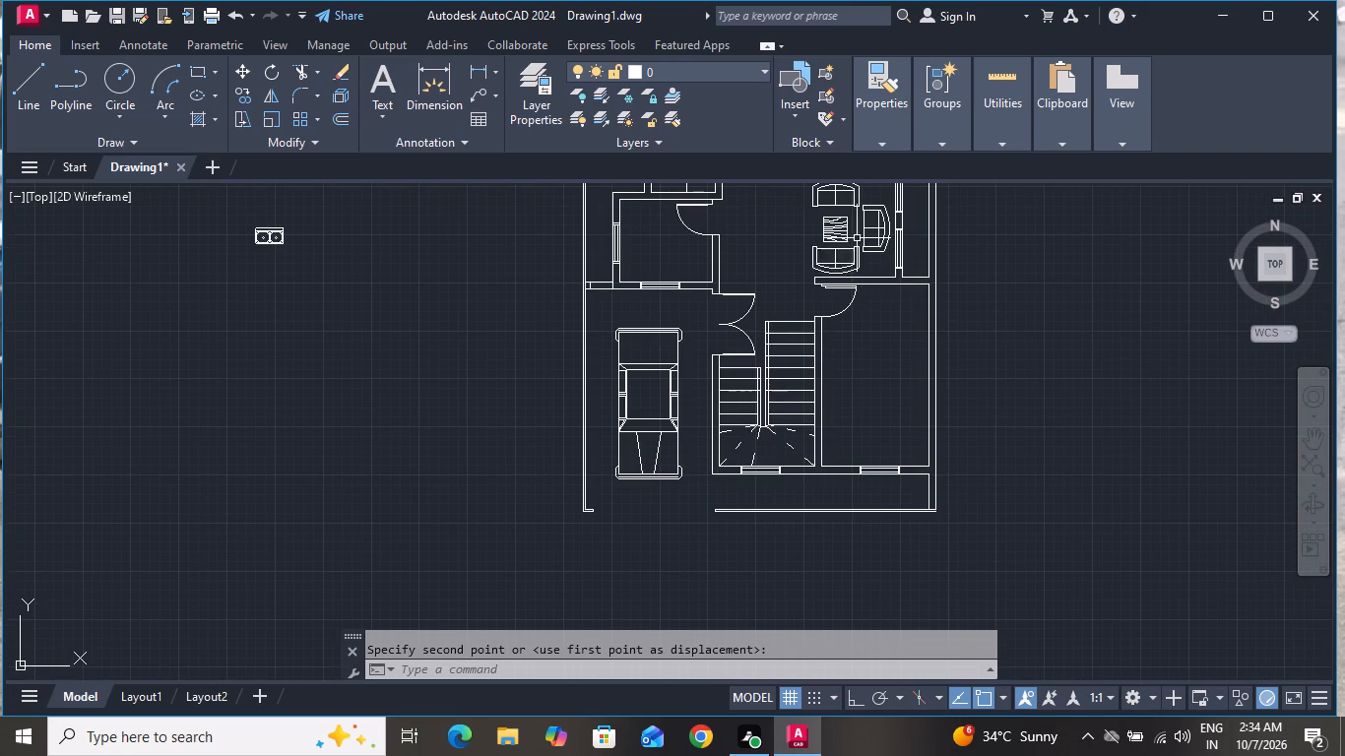
scroll(860, 233, "up", 2)
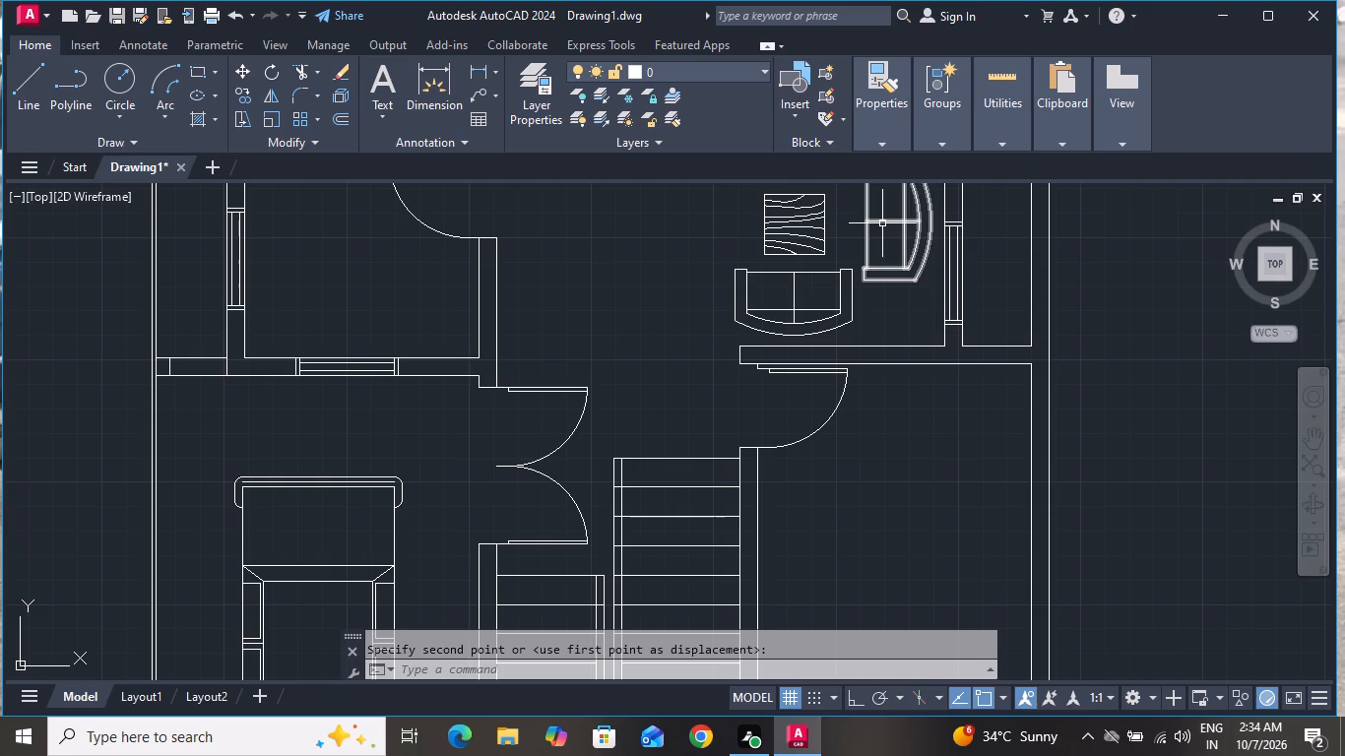
left_click(885, 222)
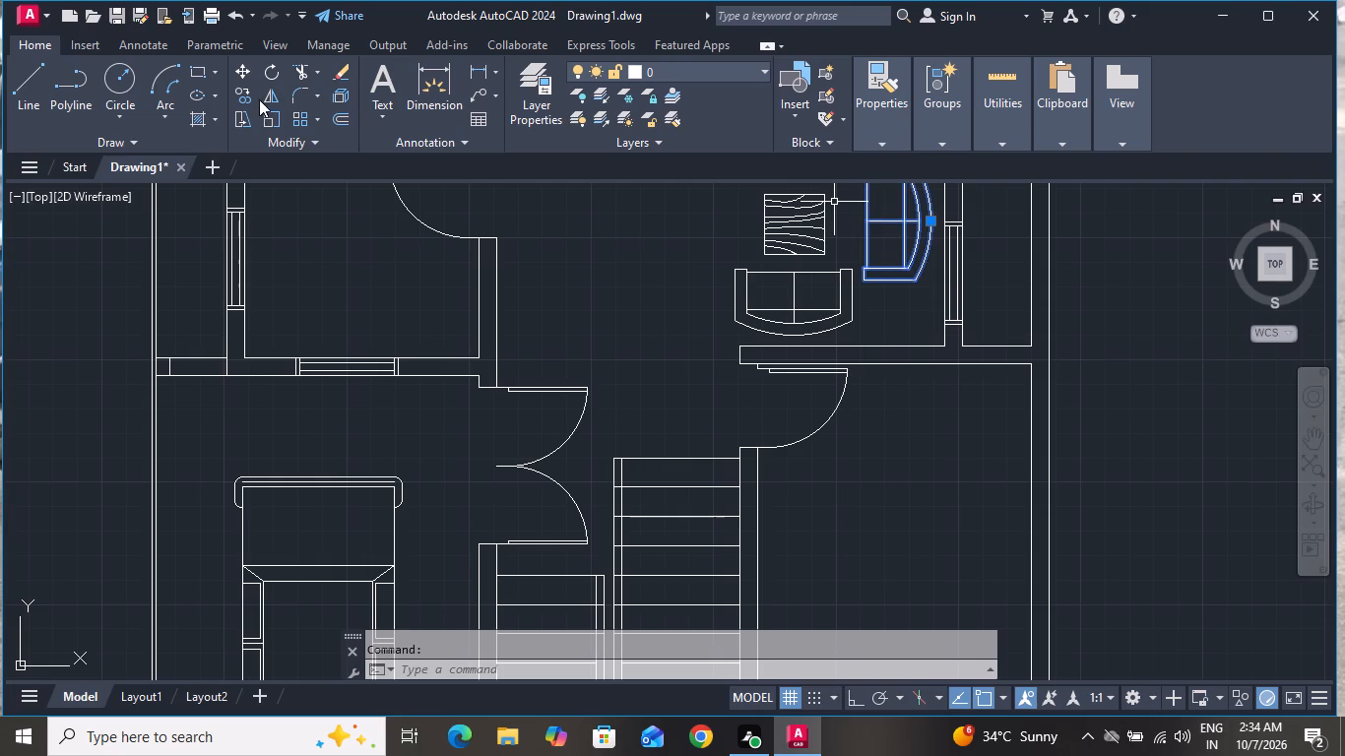
left_click(252, 94)
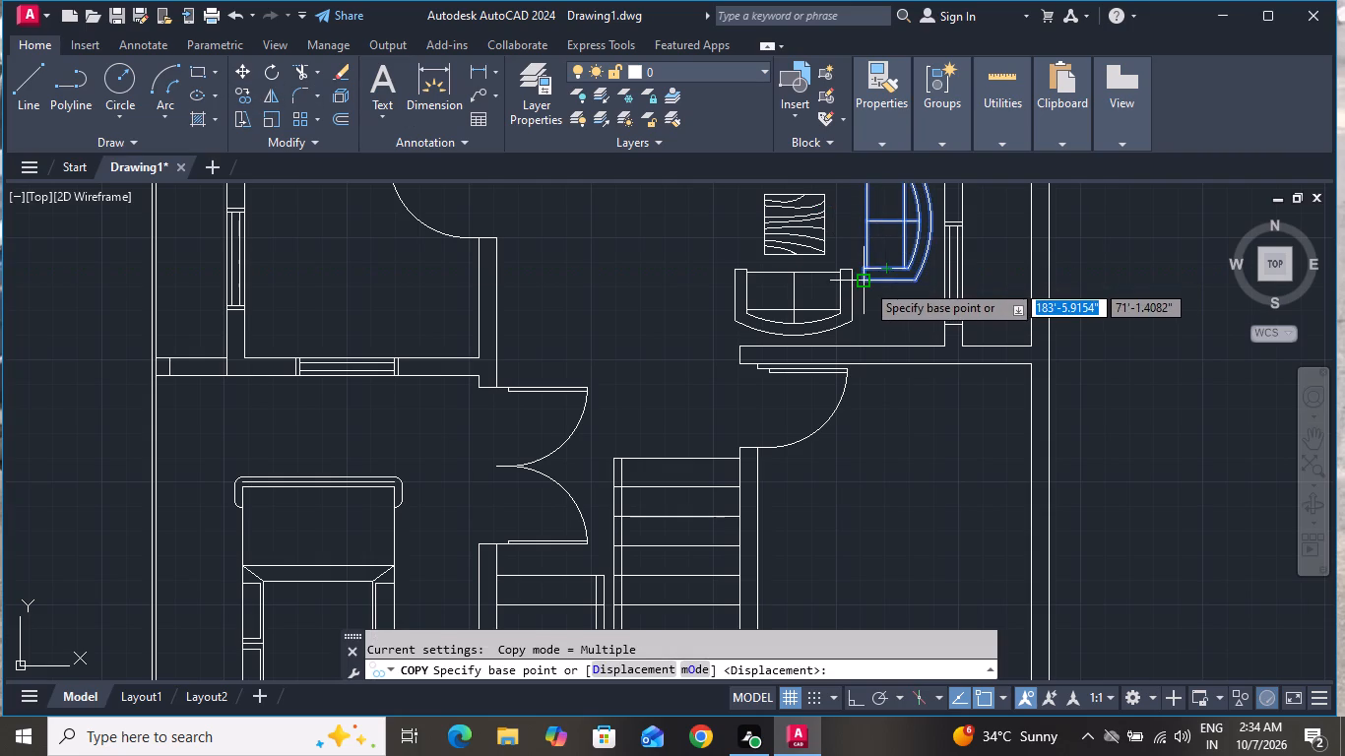
left_click(865, 283)
scroll(935, 493, "down", 3)
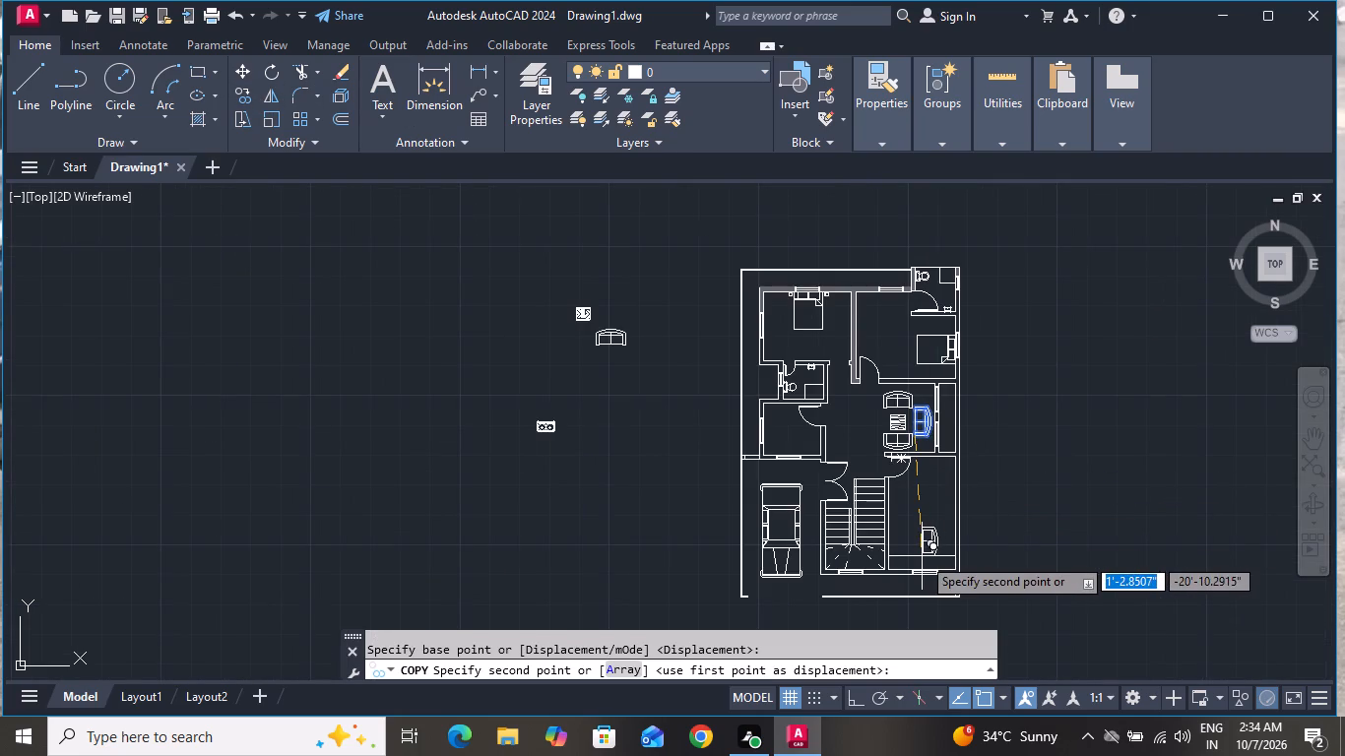
scroll(749, 274, "up", 2)
scroll(749, 274, "down", 1)
scroll(866, 332, "up", 4)
scroll(866, 348, "down", 3)
scroll(874, 443, "down", 2)
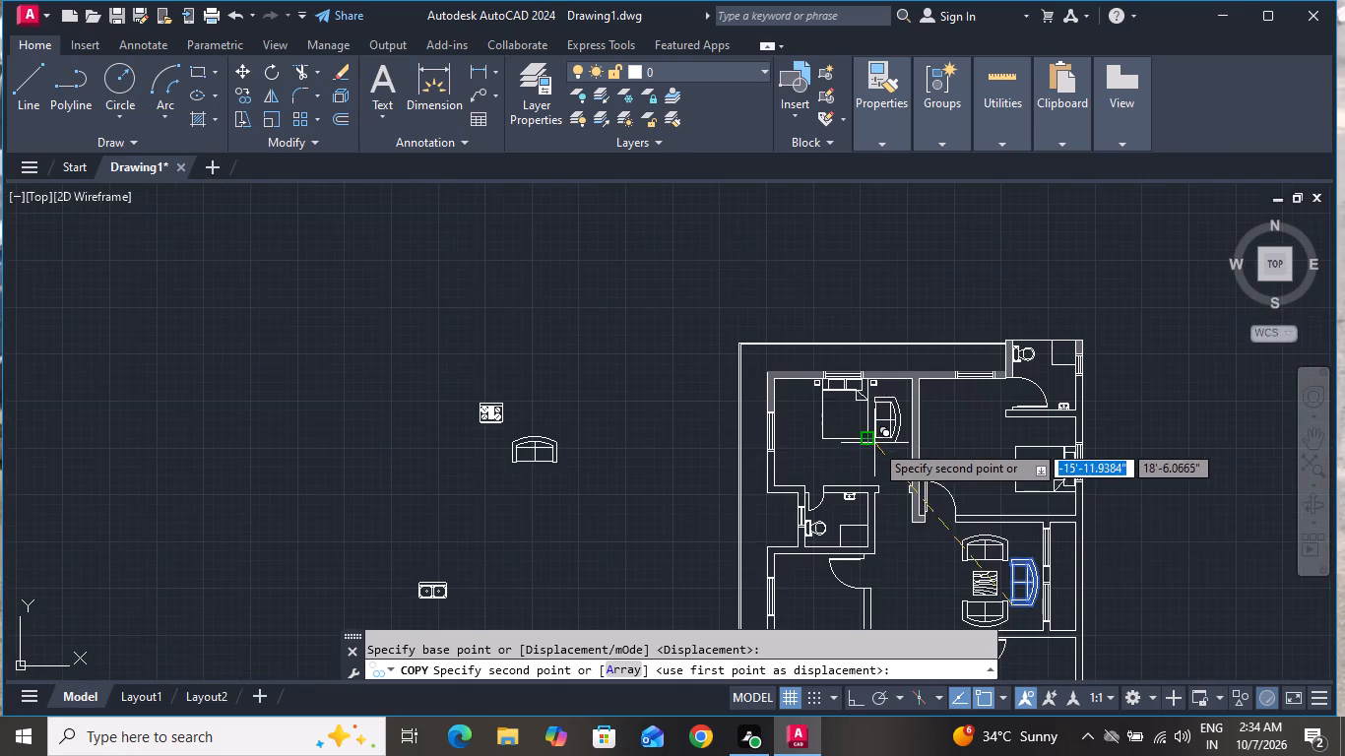
scroll(1057, 552, "down", 2)
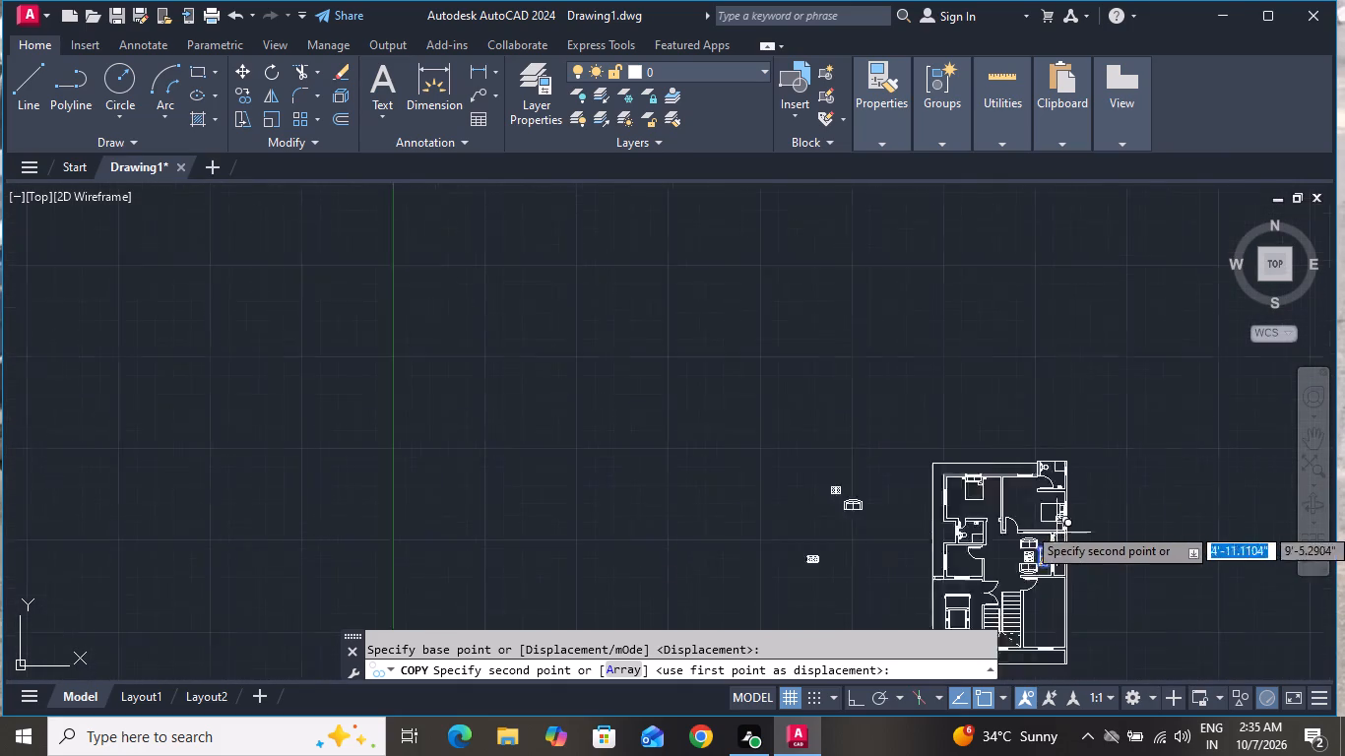
scroll(1052, 523, "down", 1)
scroll(1049, 597, "up", 3)
scroll(1049, 597, "down", 1)
scroll(1046, 567, "up", 3)
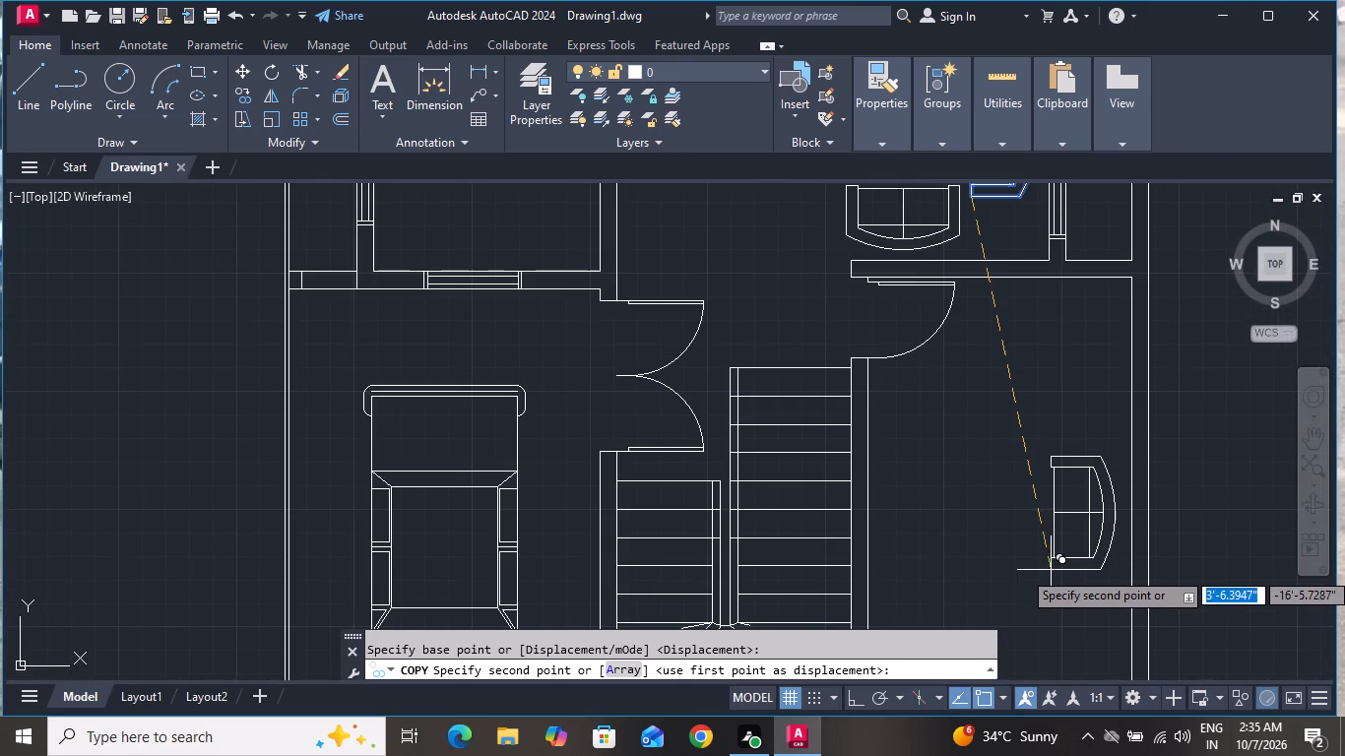
left_click(1051, 579)
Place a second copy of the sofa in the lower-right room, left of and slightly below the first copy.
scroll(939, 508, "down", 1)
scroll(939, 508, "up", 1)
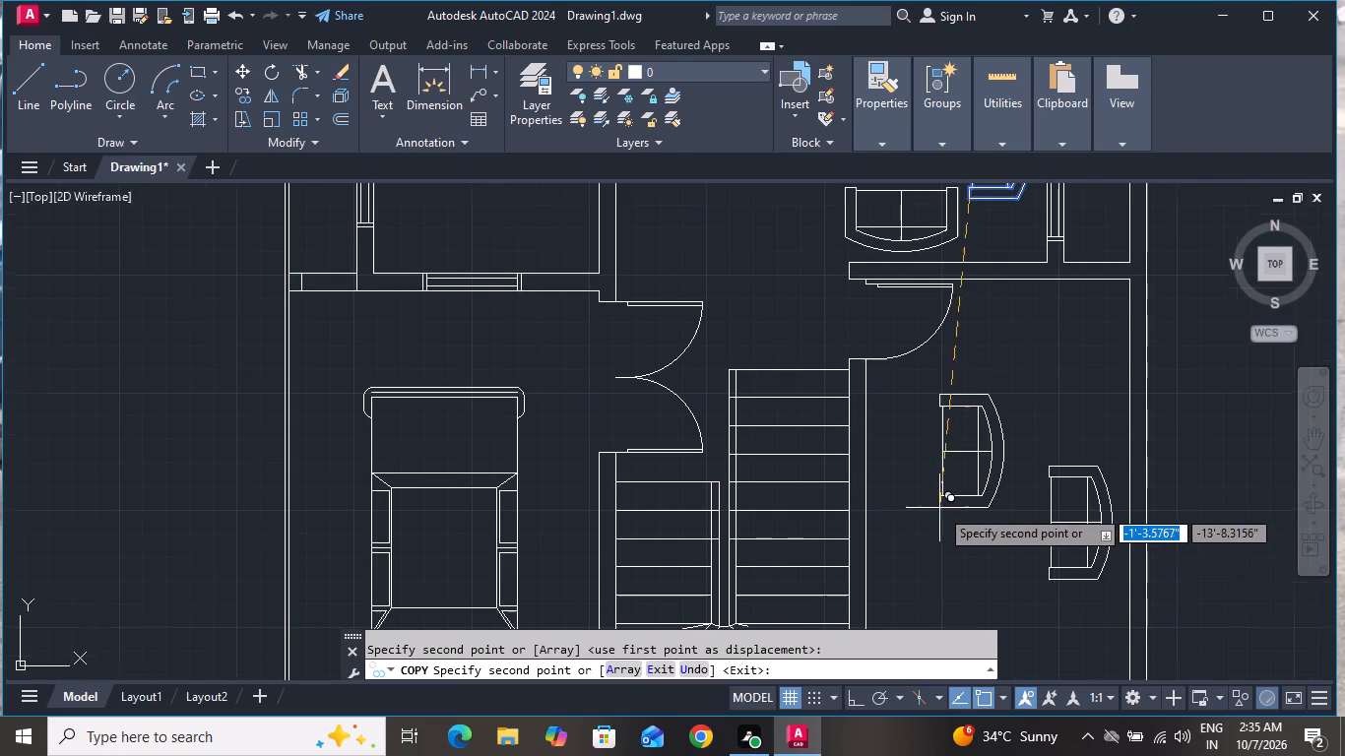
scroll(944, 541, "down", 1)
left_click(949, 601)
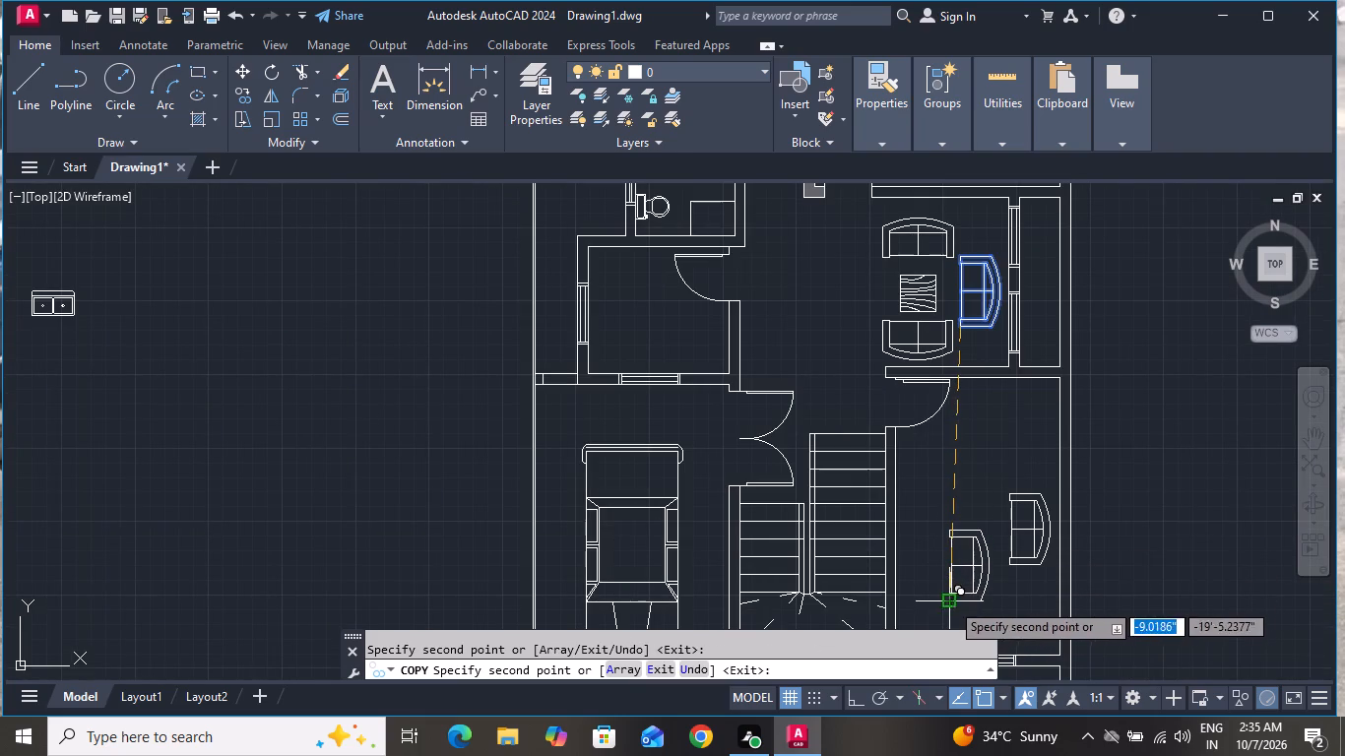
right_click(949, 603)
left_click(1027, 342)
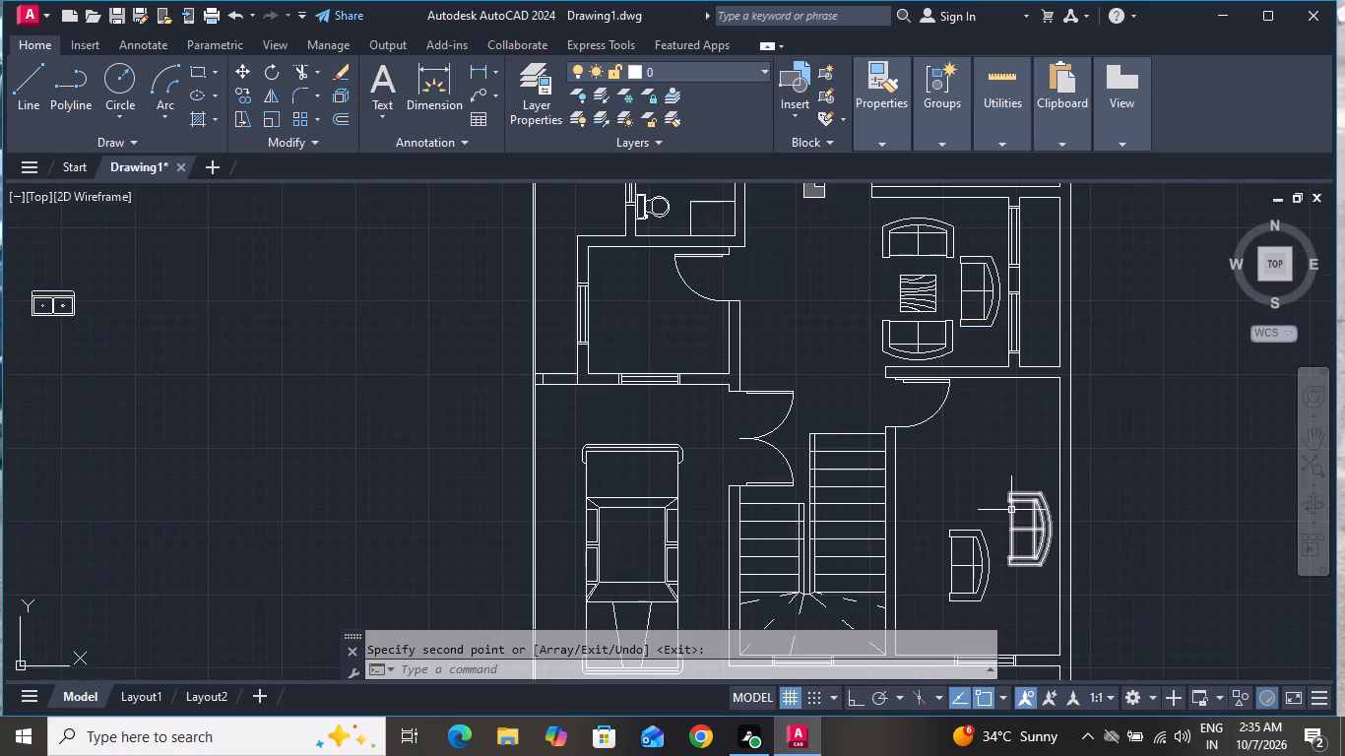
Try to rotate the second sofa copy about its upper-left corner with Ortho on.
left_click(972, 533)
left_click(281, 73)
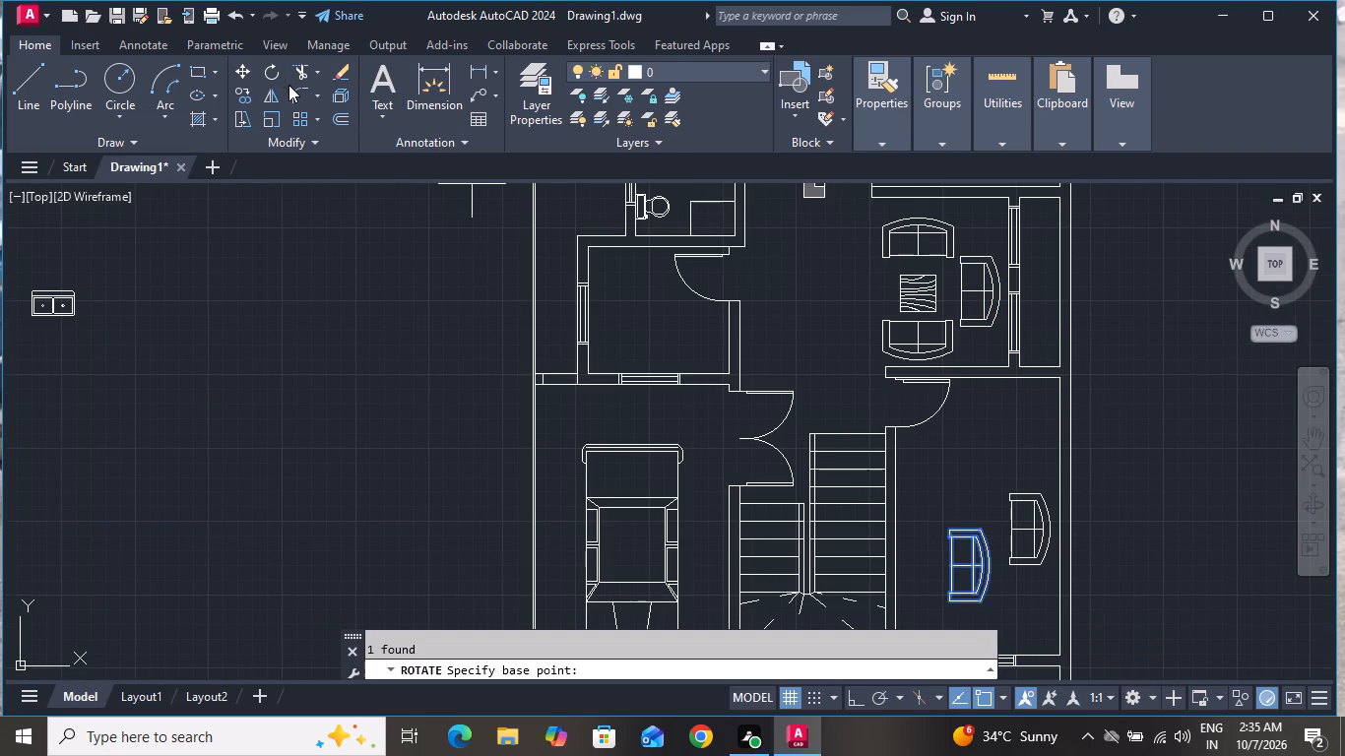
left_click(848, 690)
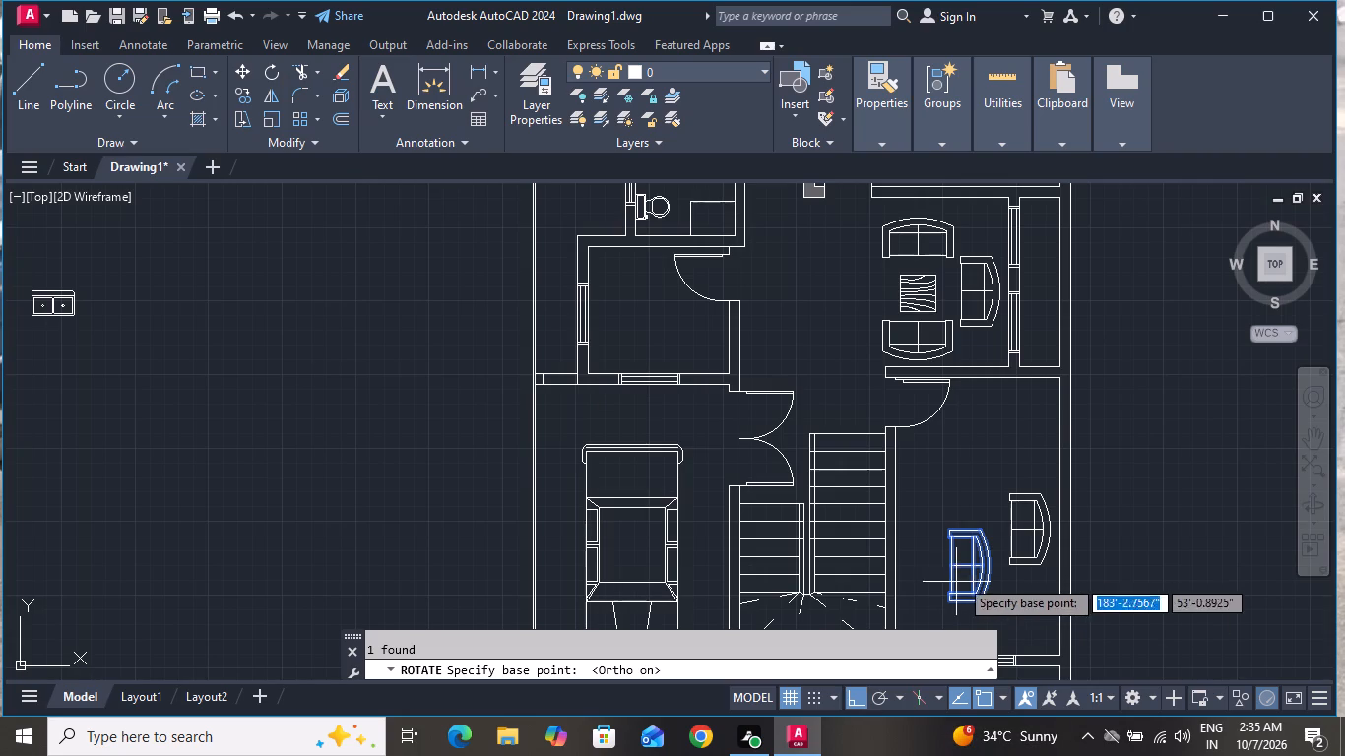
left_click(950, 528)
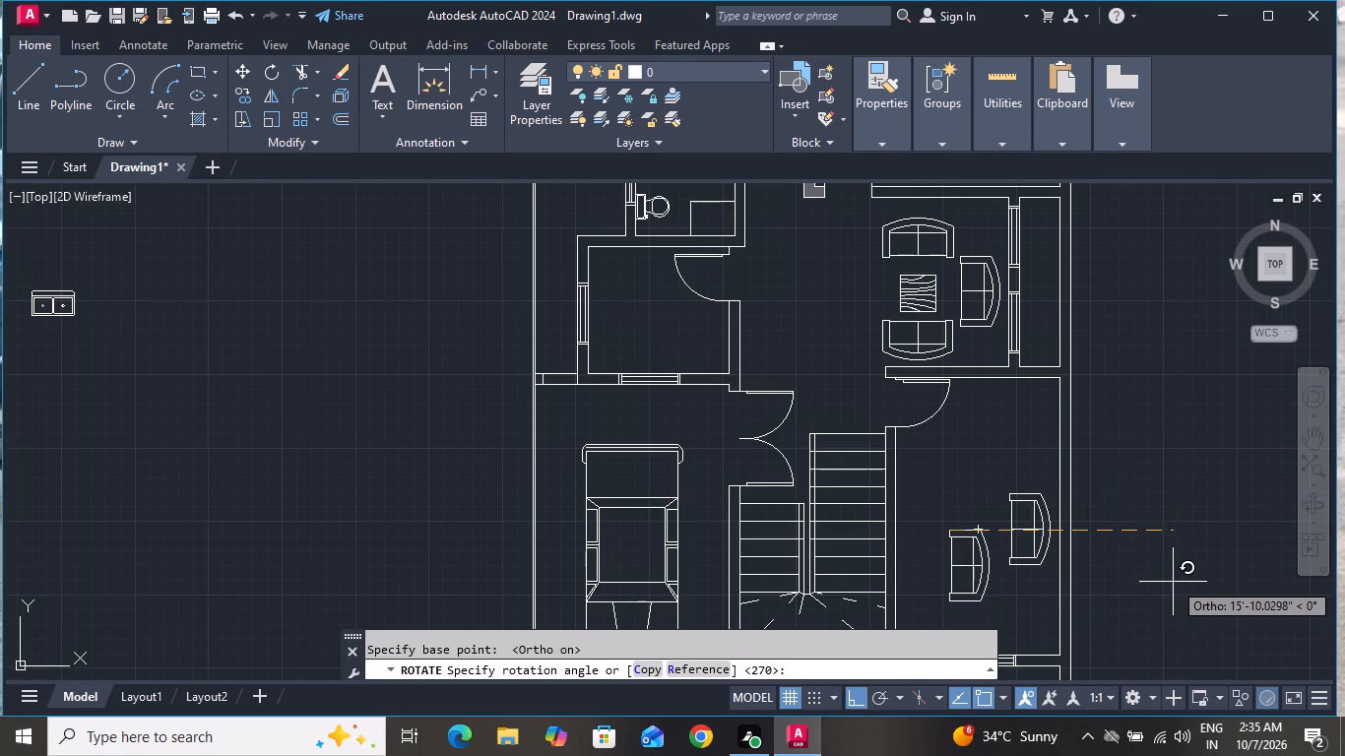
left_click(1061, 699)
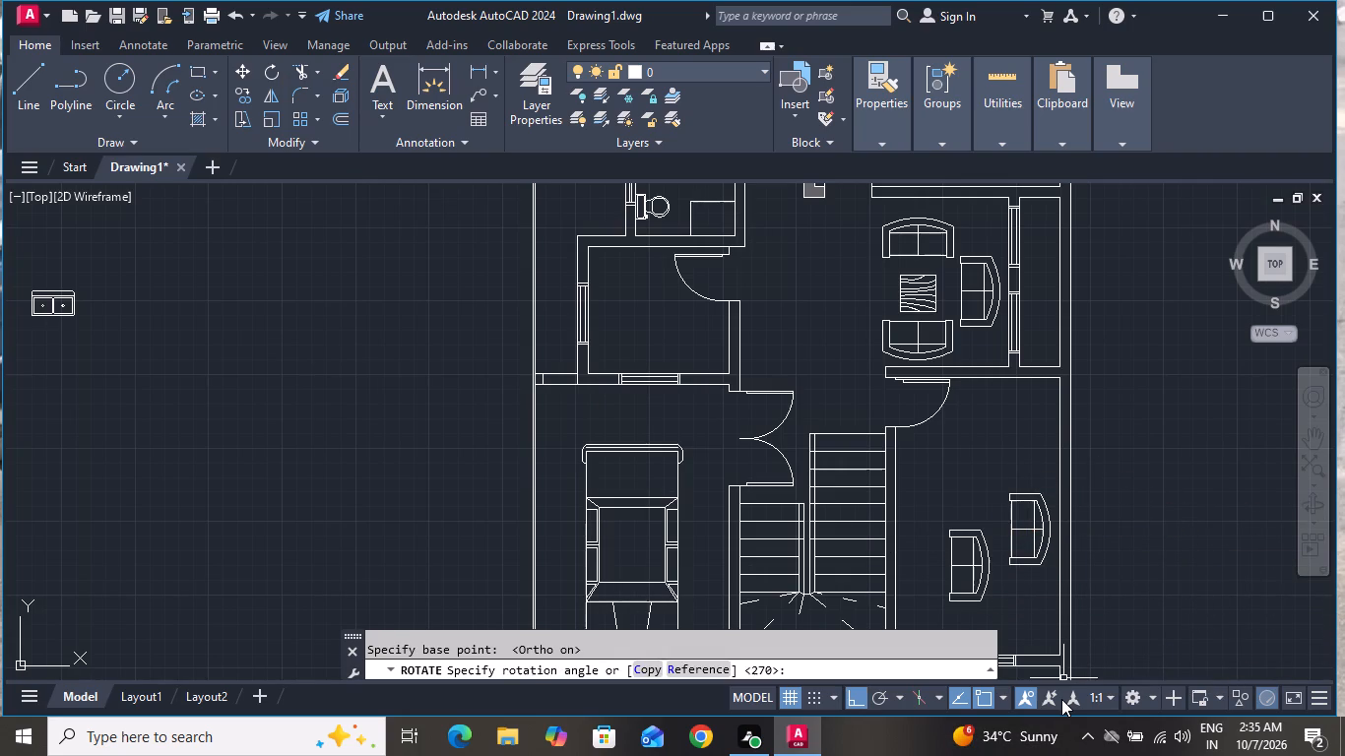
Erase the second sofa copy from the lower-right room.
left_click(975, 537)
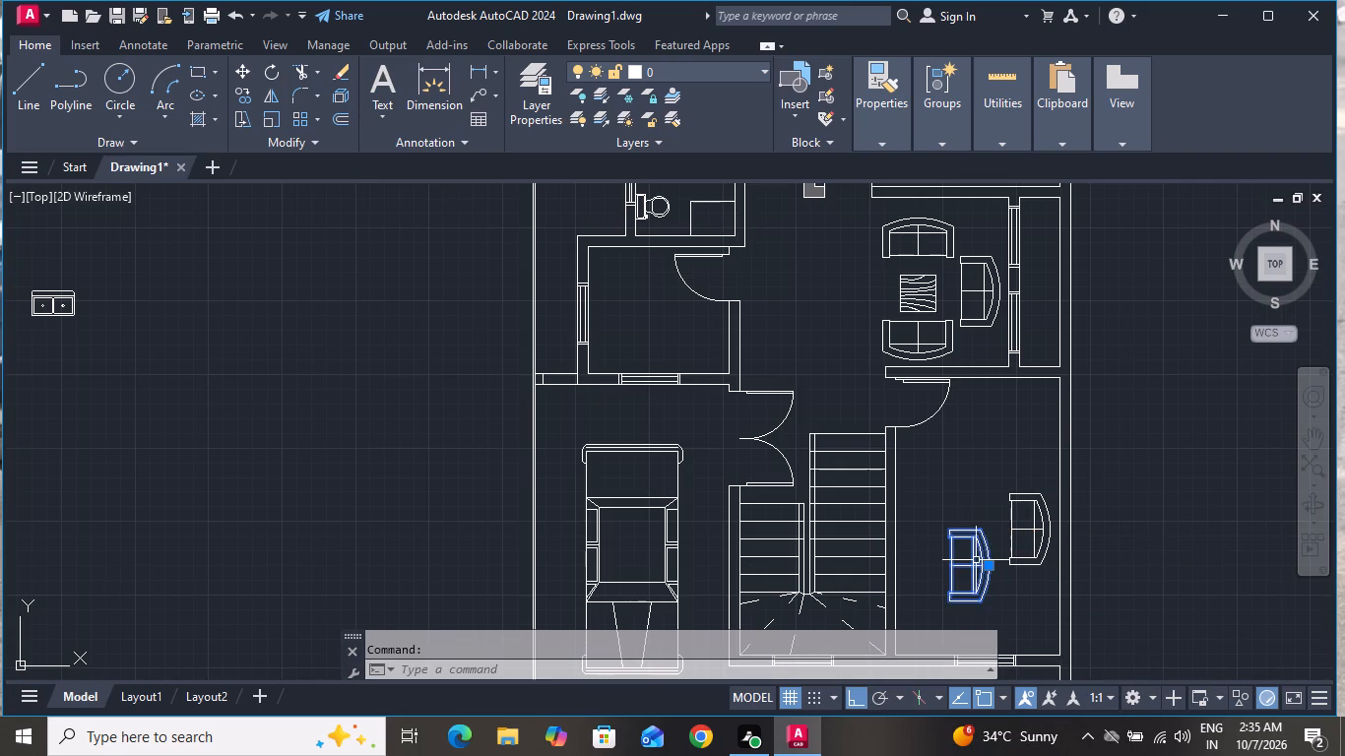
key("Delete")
Copy the living room's lower sofa into the lower-right room, below and left of its existing sofa, with Ortho off.
left_click(919, 328)
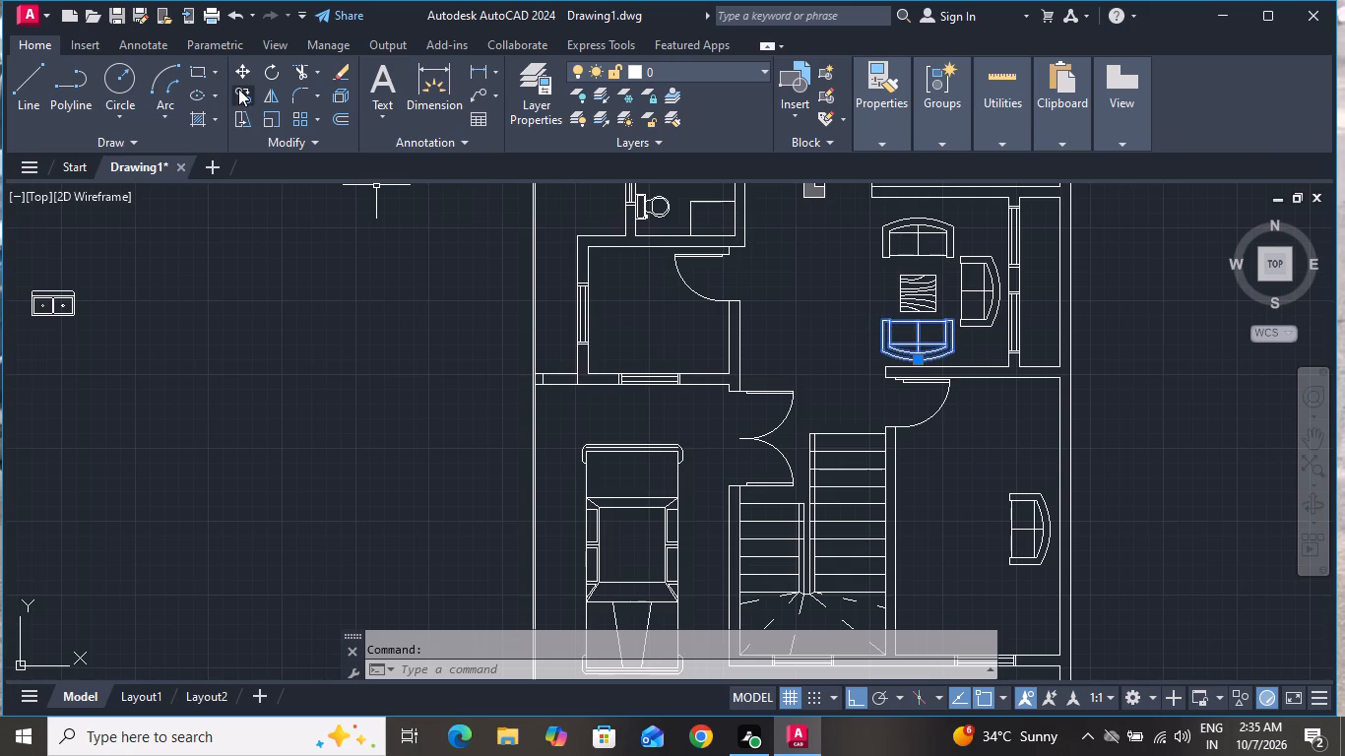
left_click(238, 89)
left_click(882, 323)
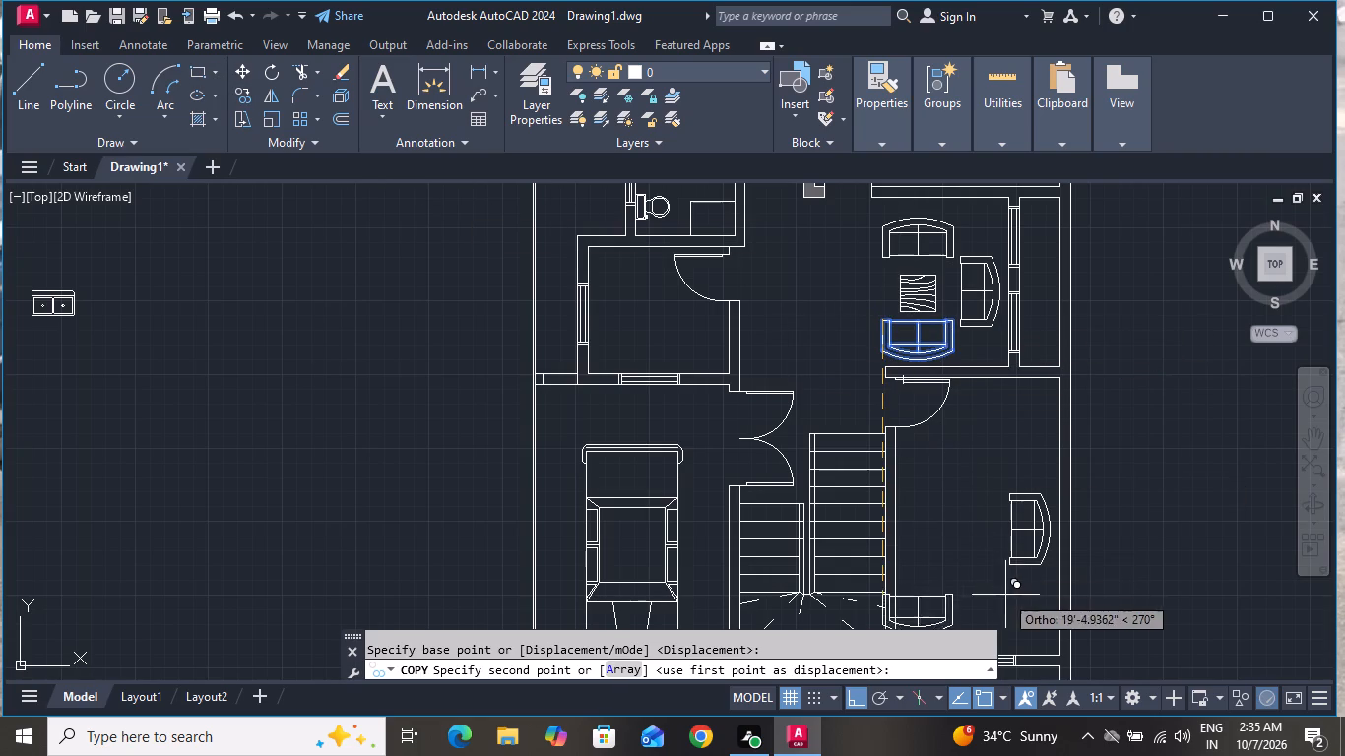
left_click(865, 694)
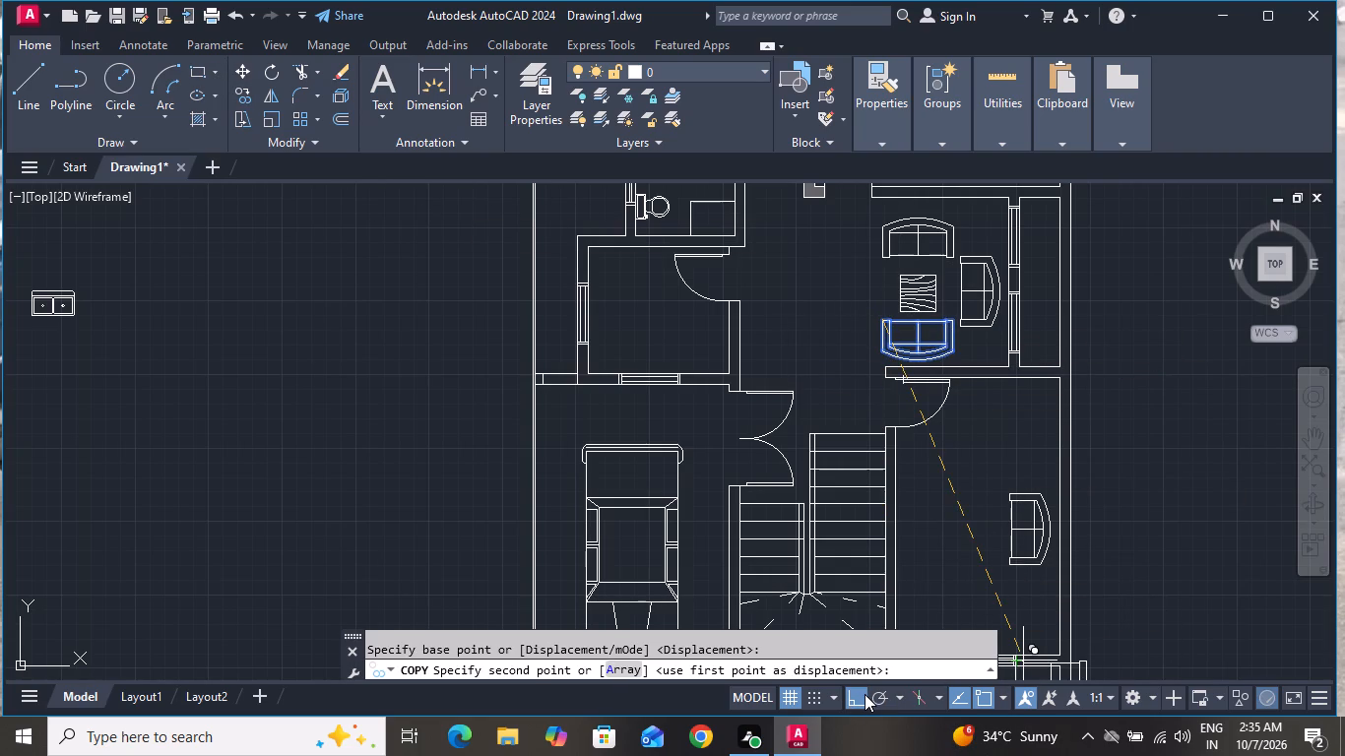
scroll(940, 557, "down", 2)
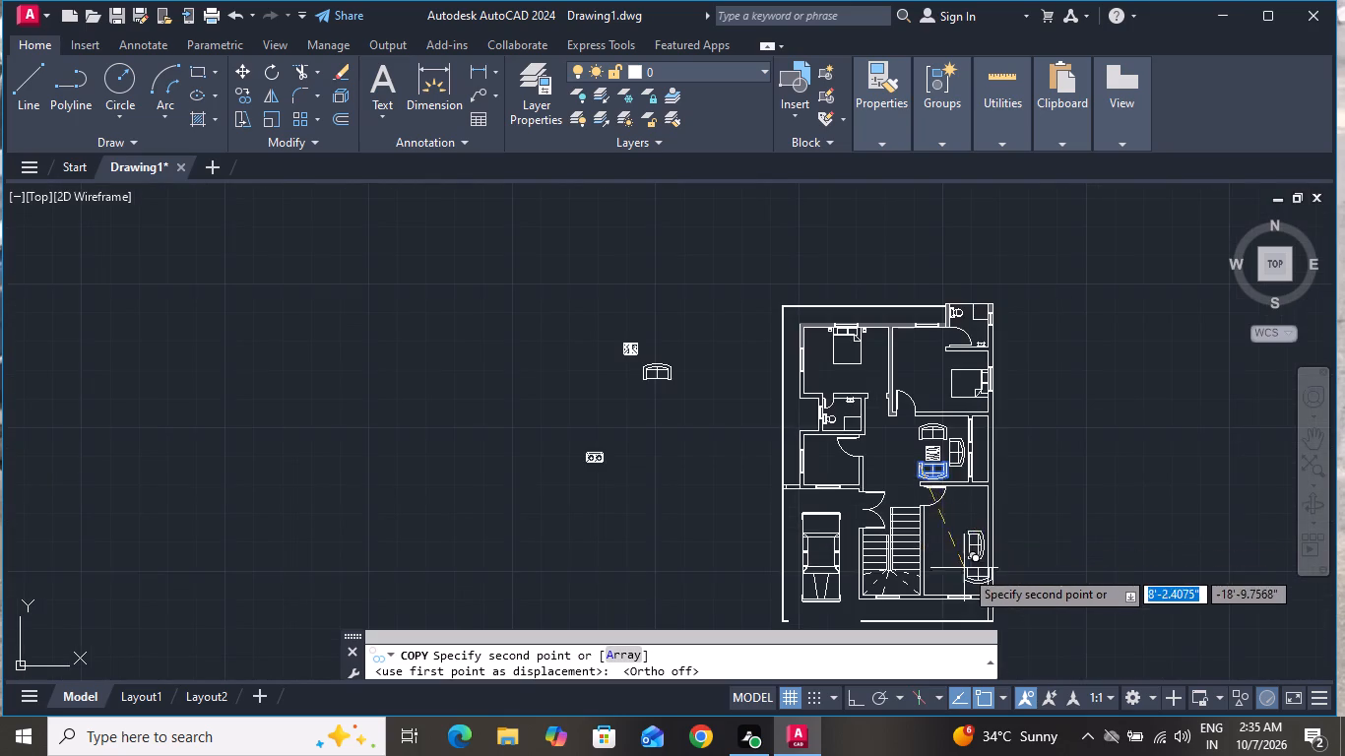
scroll(952, 577, "up", 3)
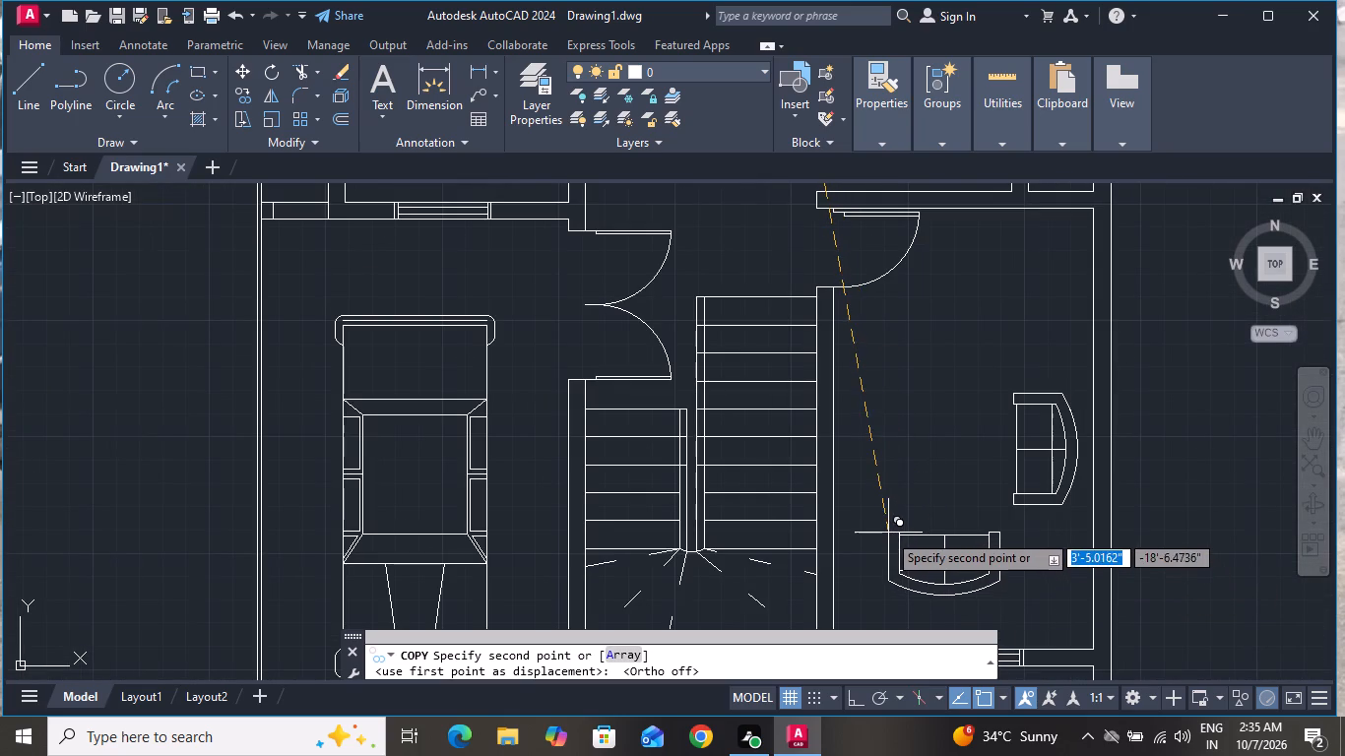
left_click(887, 531)
right_click(861, 404)
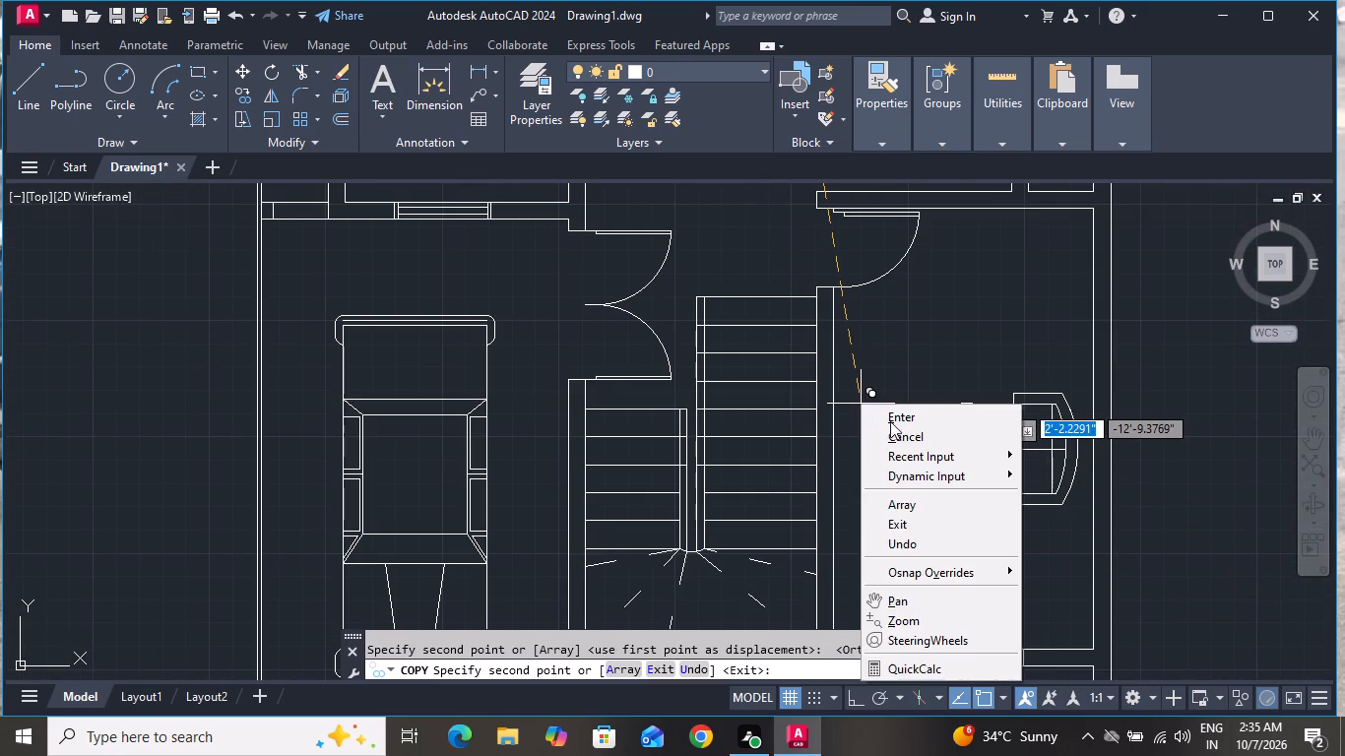
left_click(900, 437)
Copy the living room's coffee table into the lower-right room, left of the side sofa and above the lower sofa.
scroll(760, 265, "down", 2)
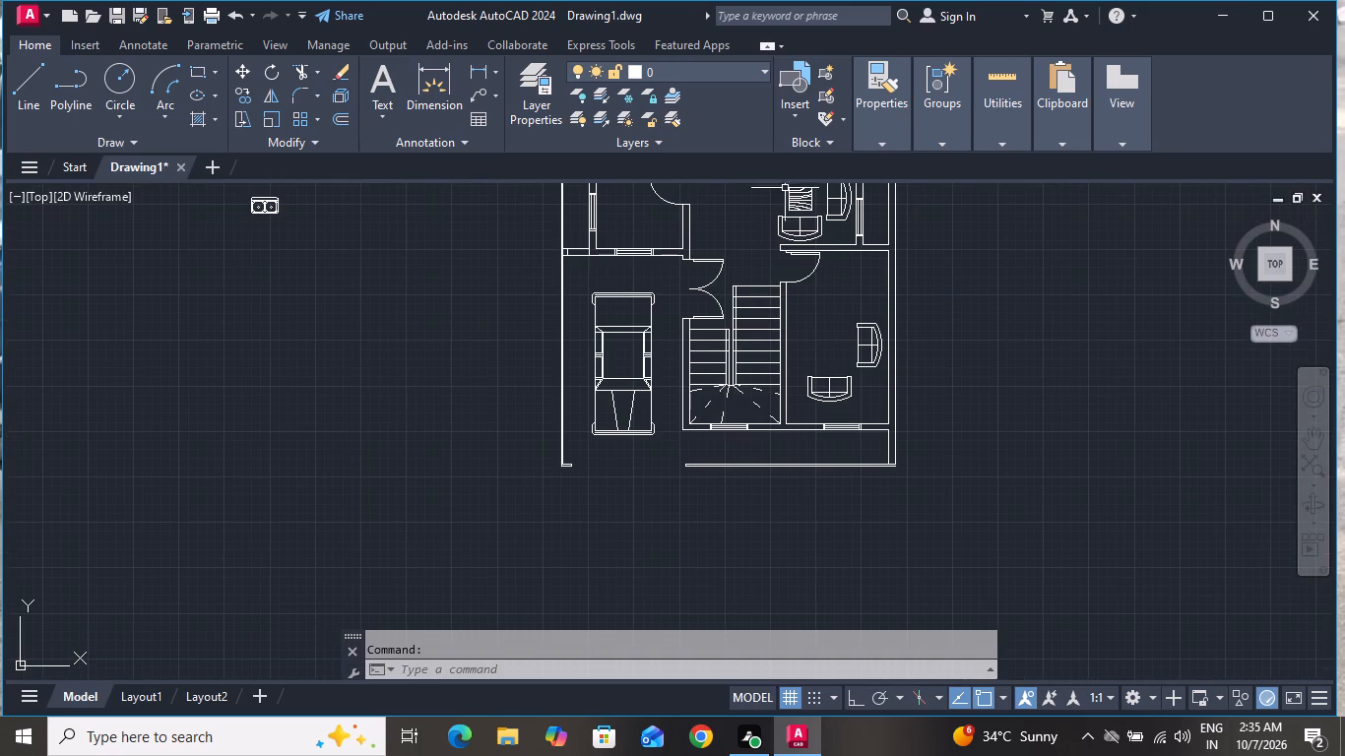
left_click(799, 192)
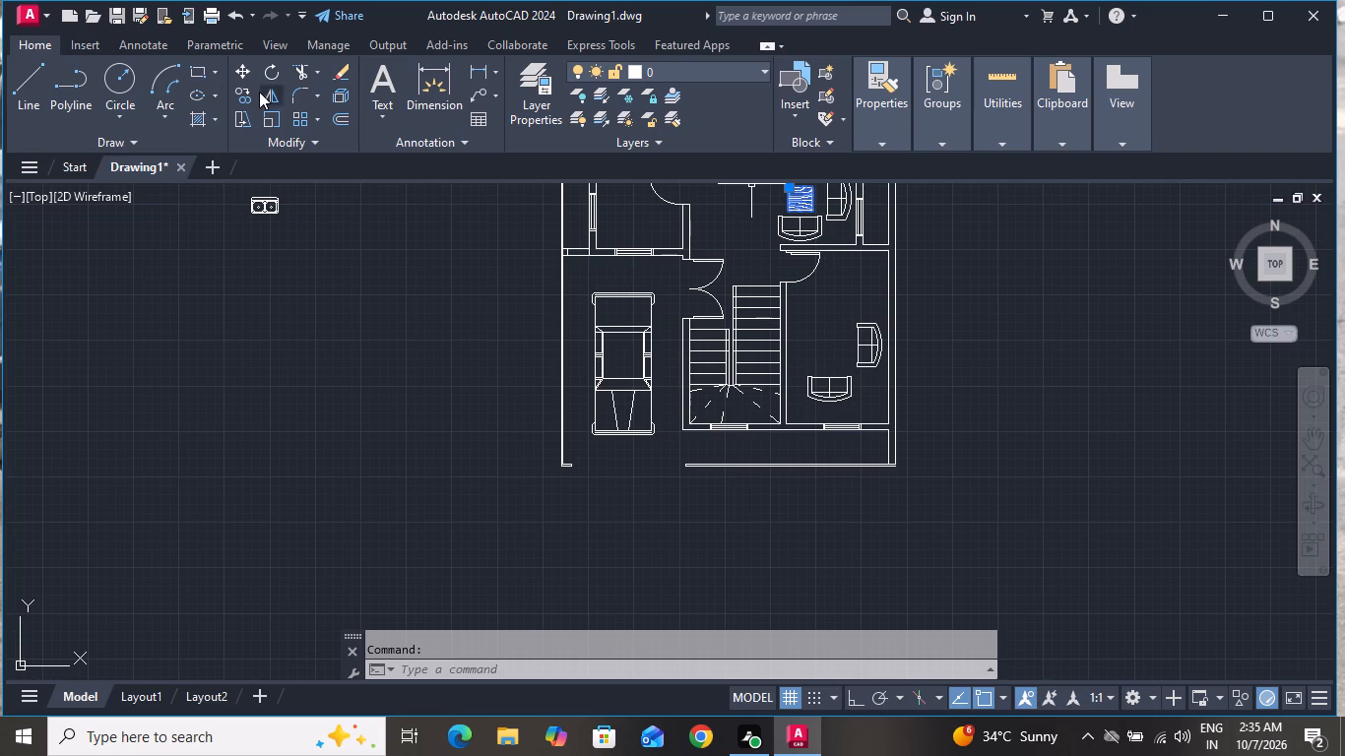
left_click(252, 93)
left_click(799, 198)
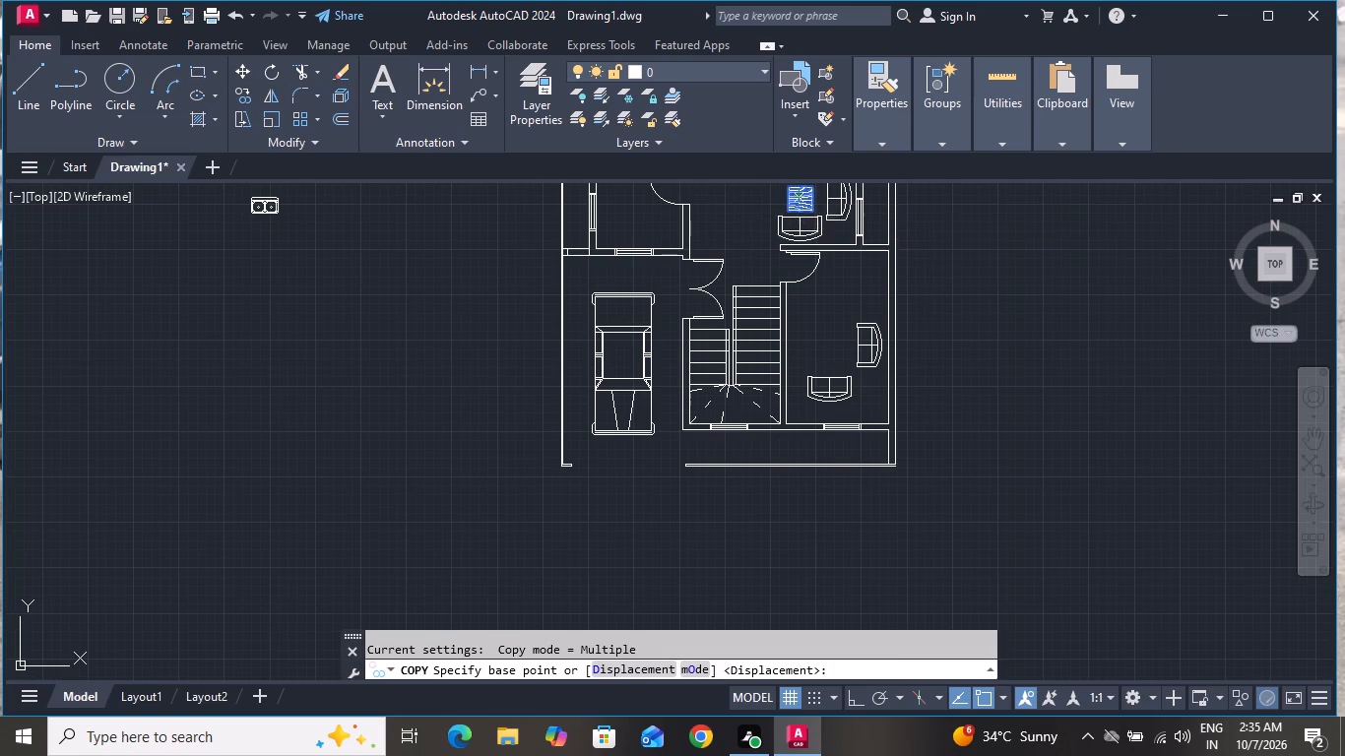
left_click(830, 346)
right_click(935, 340)
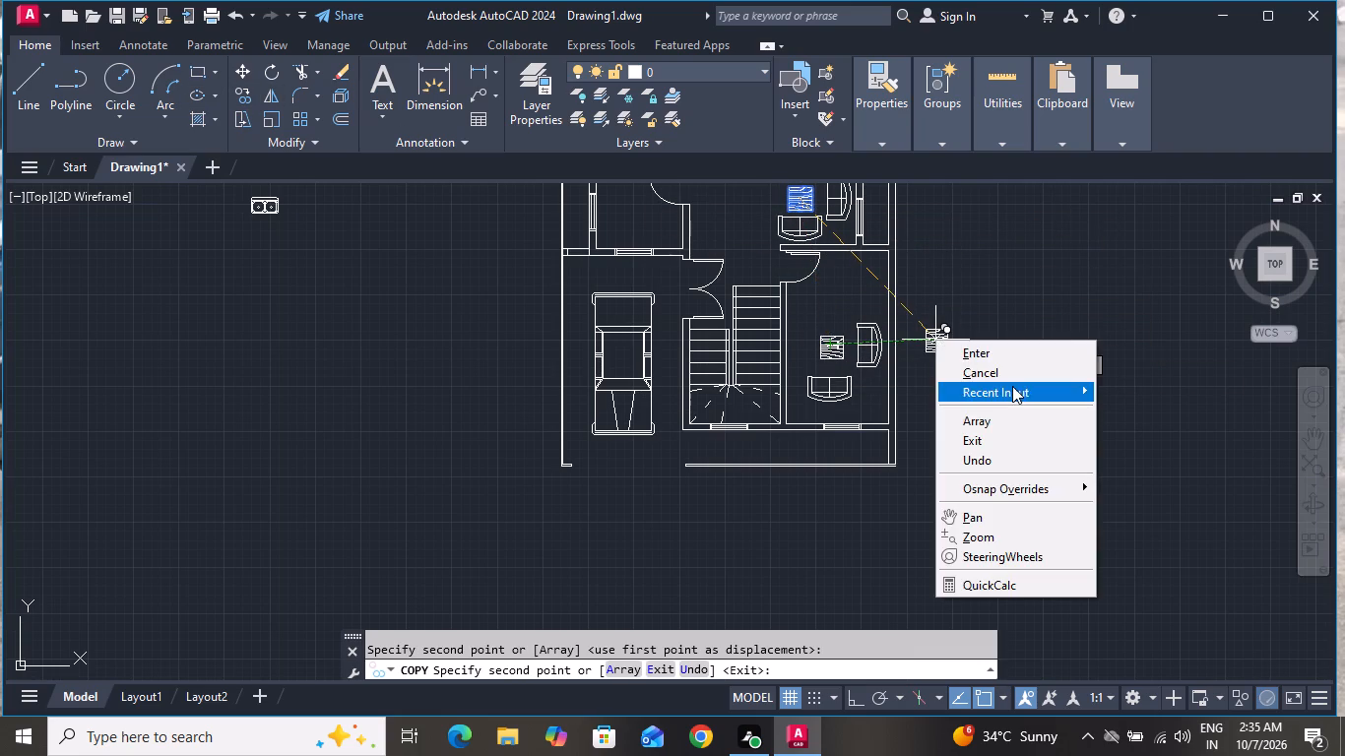
left_click(1001, 356)
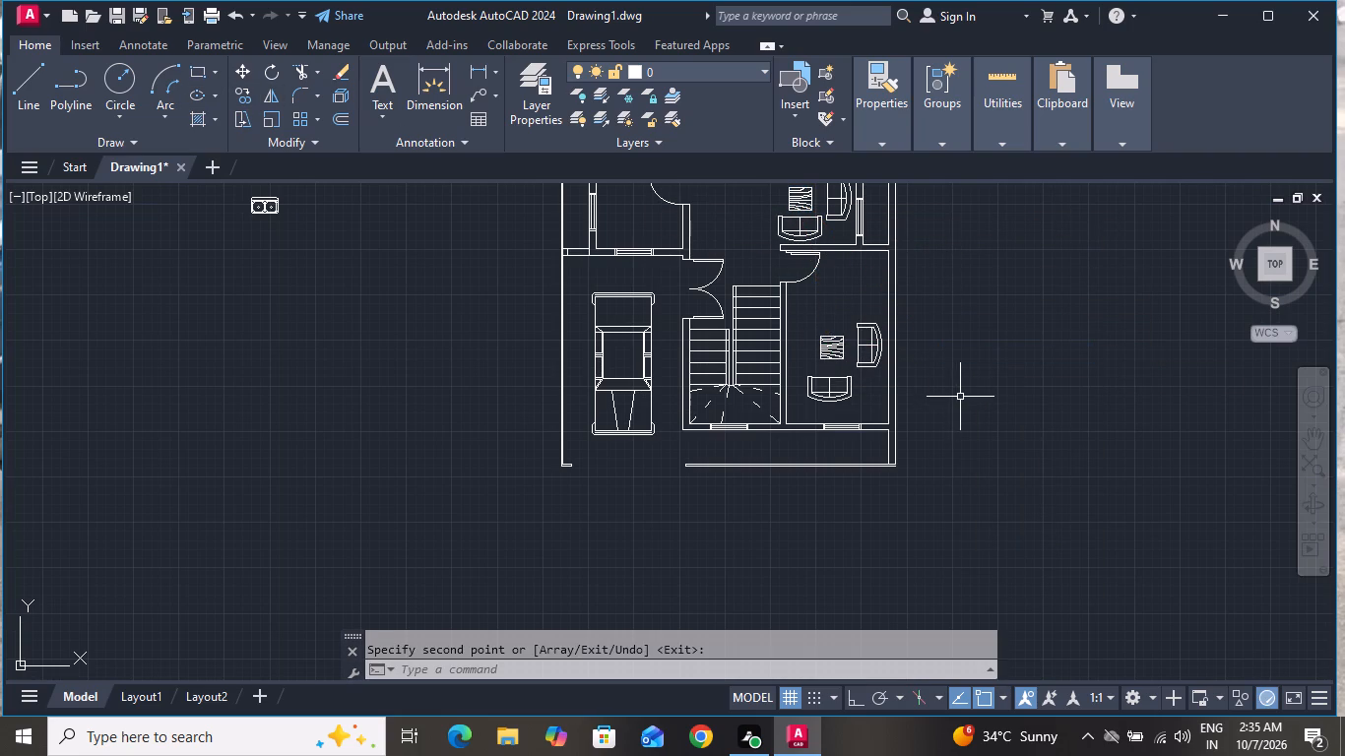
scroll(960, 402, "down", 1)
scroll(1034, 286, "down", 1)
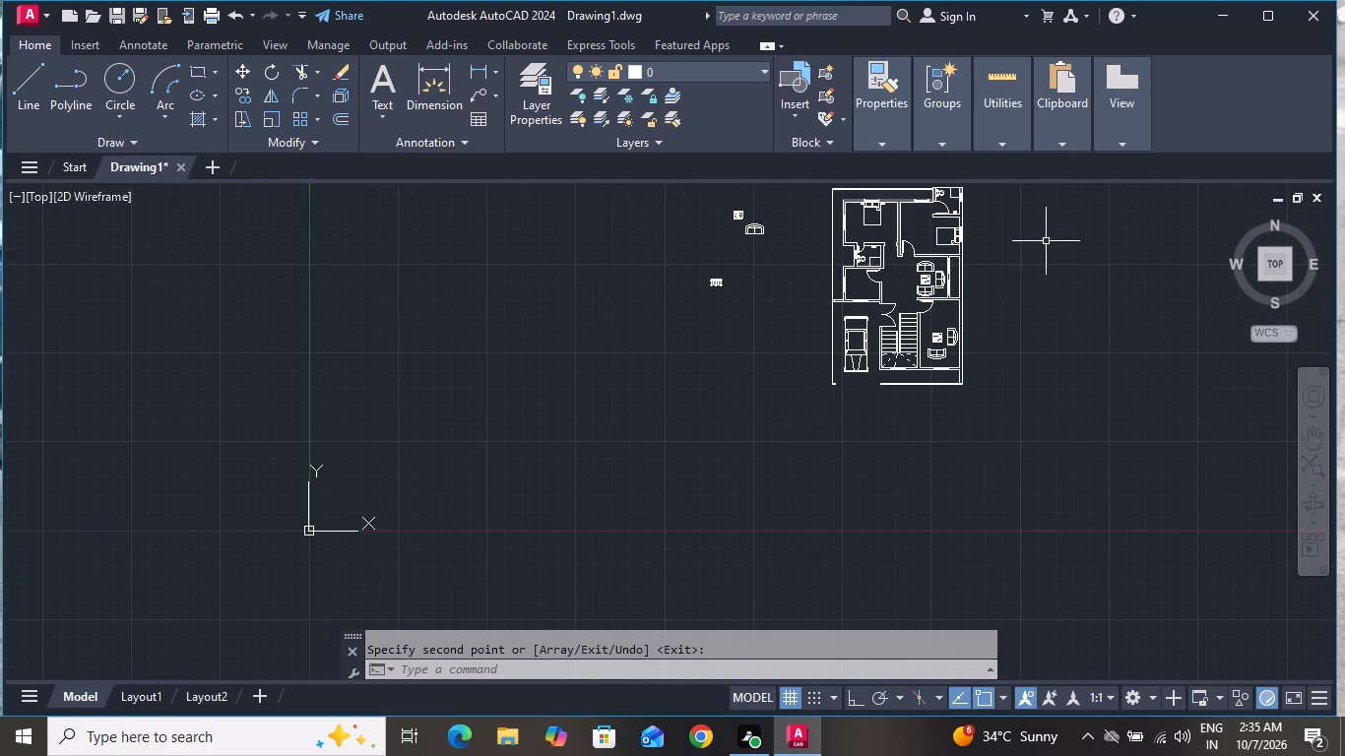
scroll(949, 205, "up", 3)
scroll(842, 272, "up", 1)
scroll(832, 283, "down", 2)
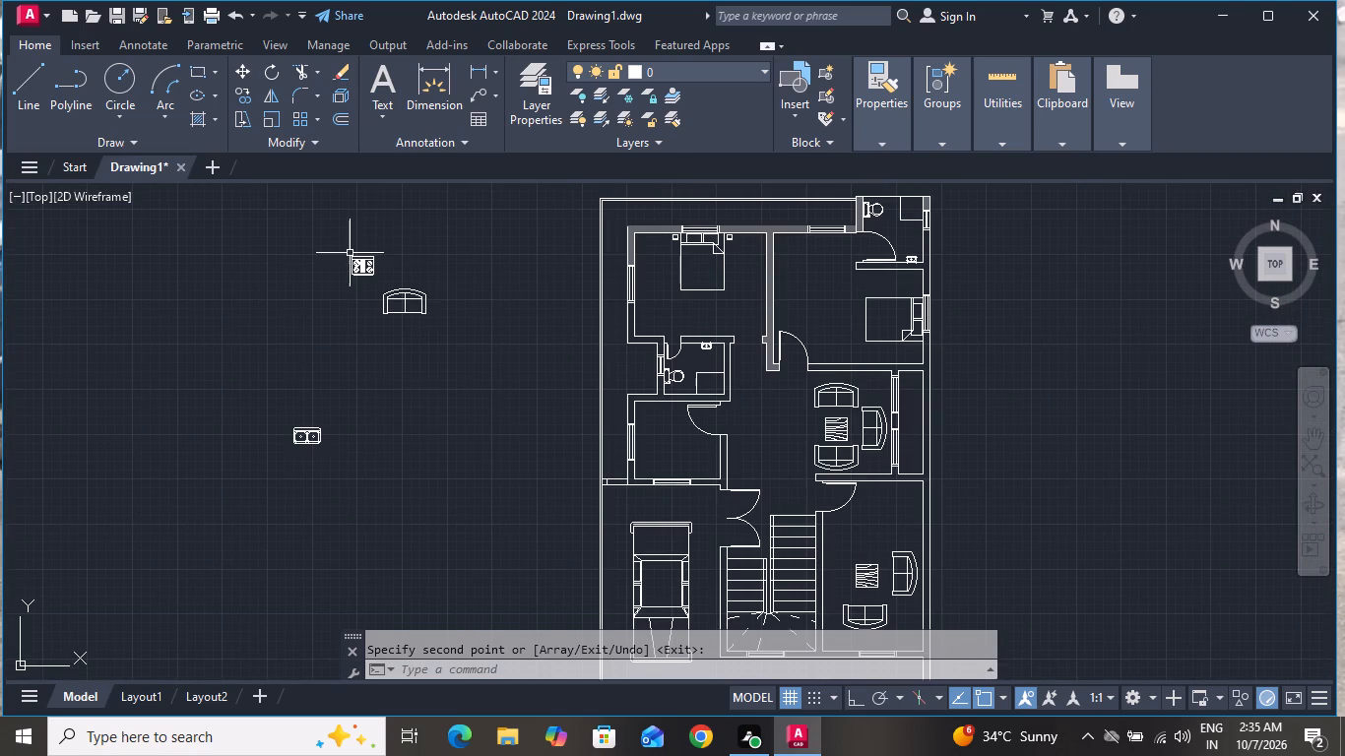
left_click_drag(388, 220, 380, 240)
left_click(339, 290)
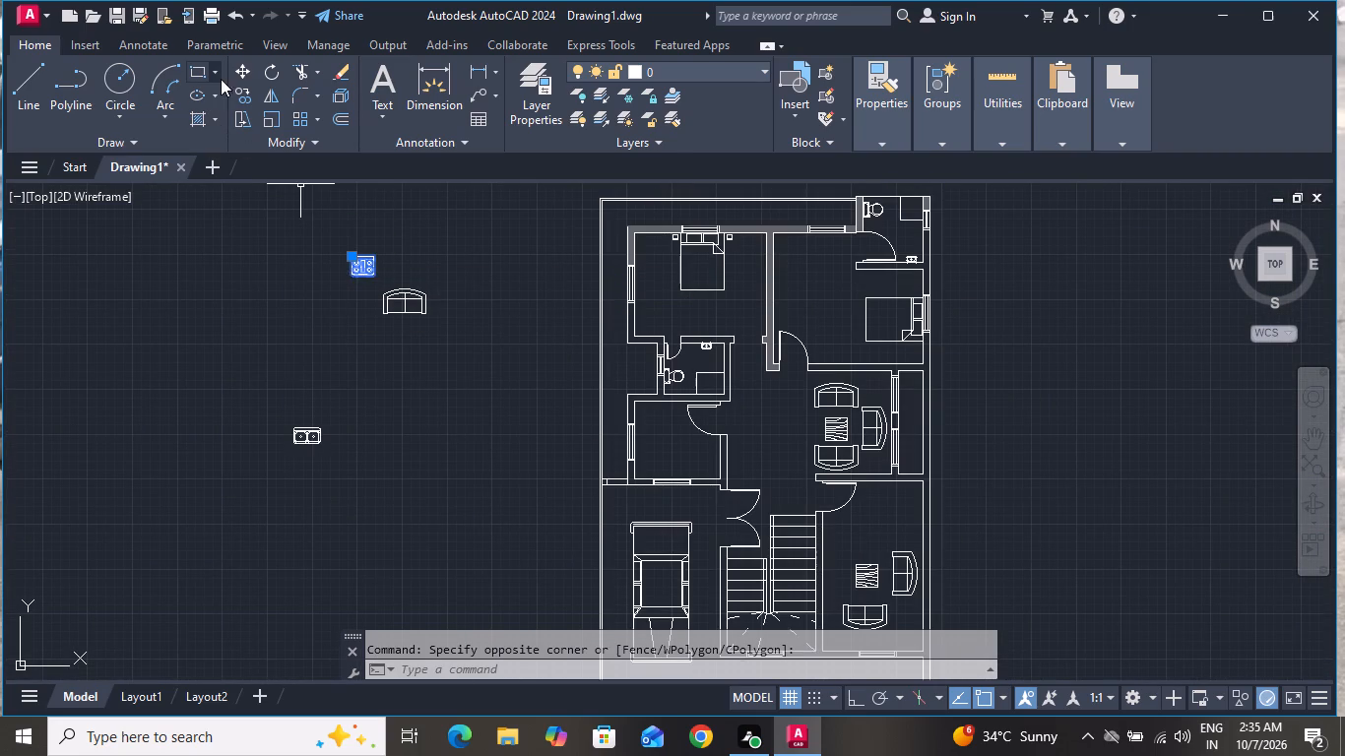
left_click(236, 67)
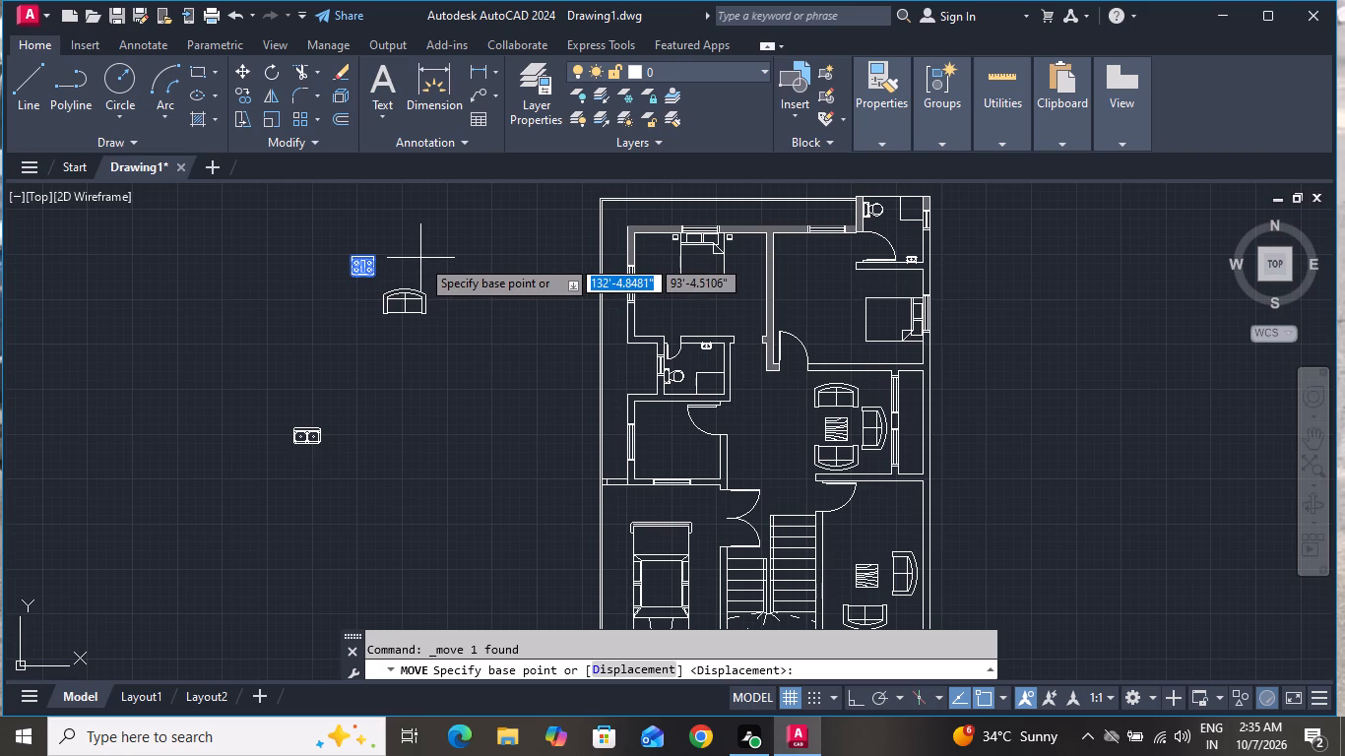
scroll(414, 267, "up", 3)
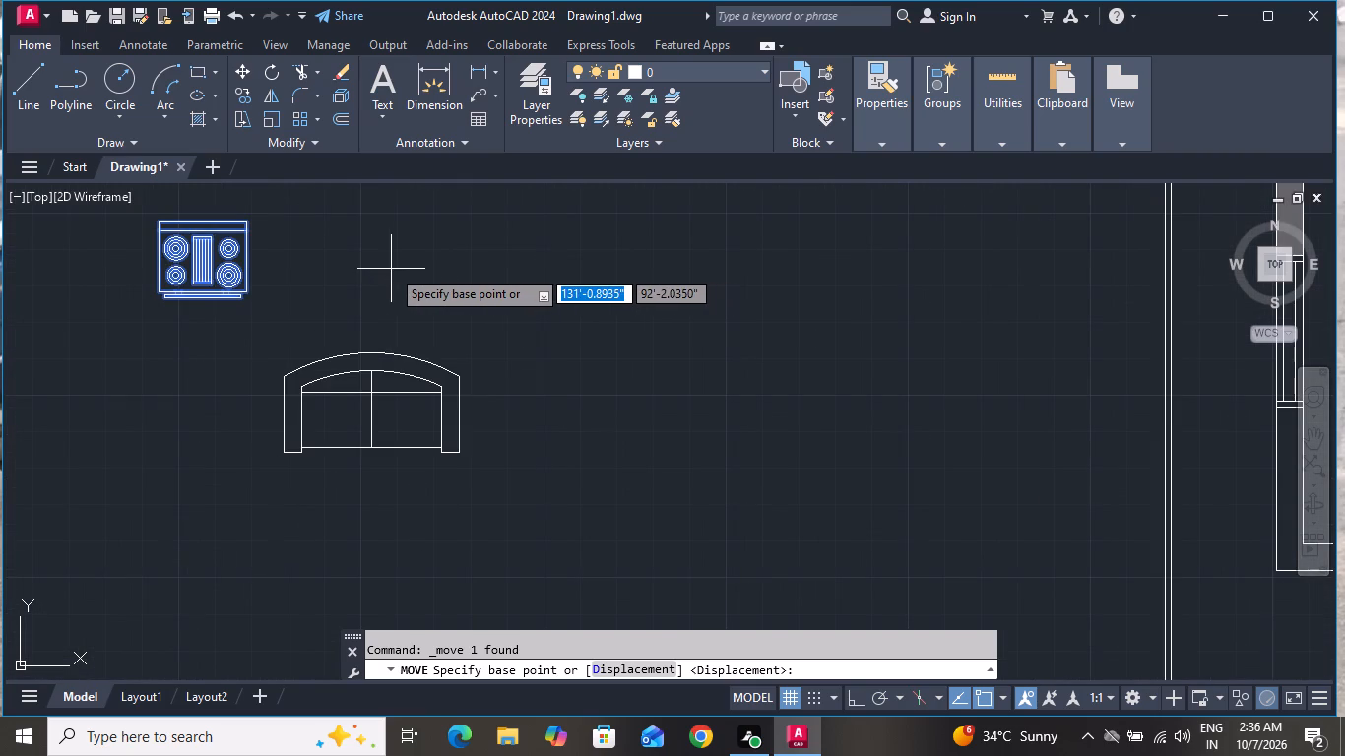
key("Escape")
Rotate the stove outside the plan 180° about its lower-right corner with Ortho on.
left_click(193, 255)
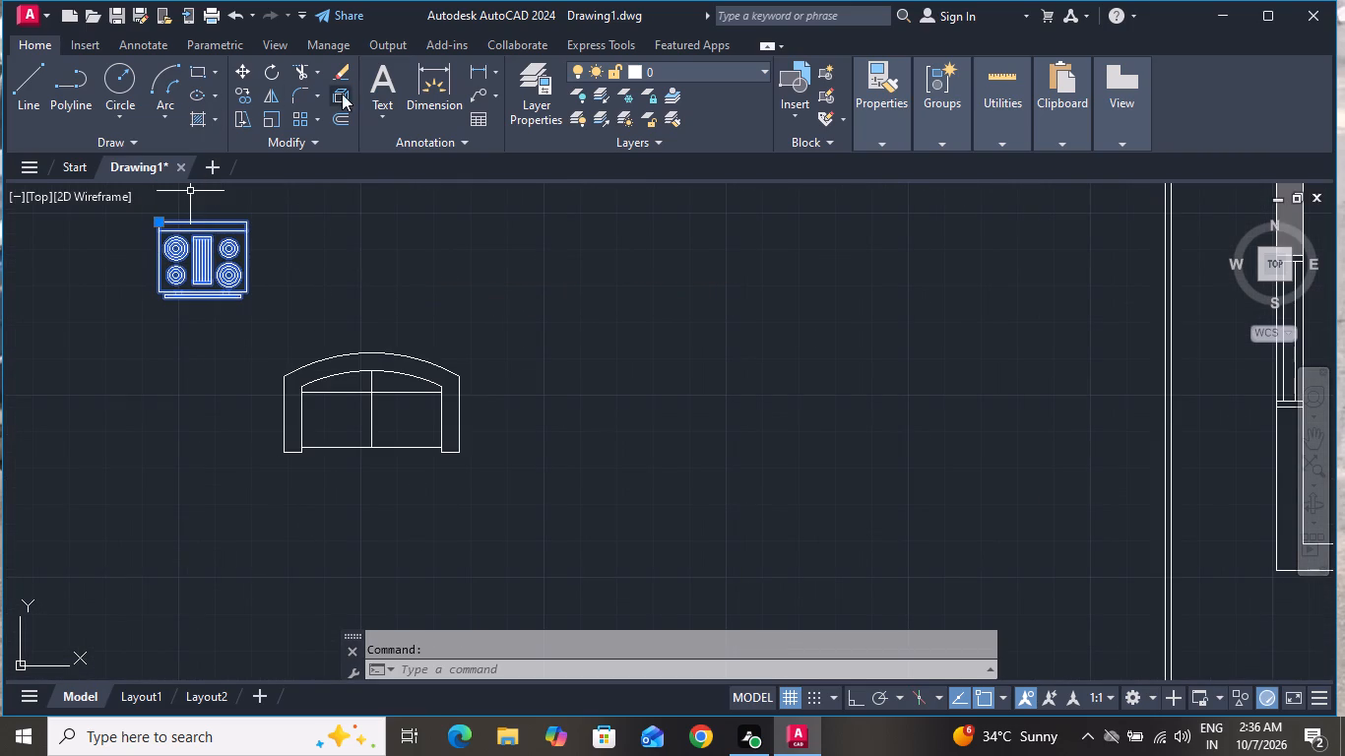
left_click(273, 72)
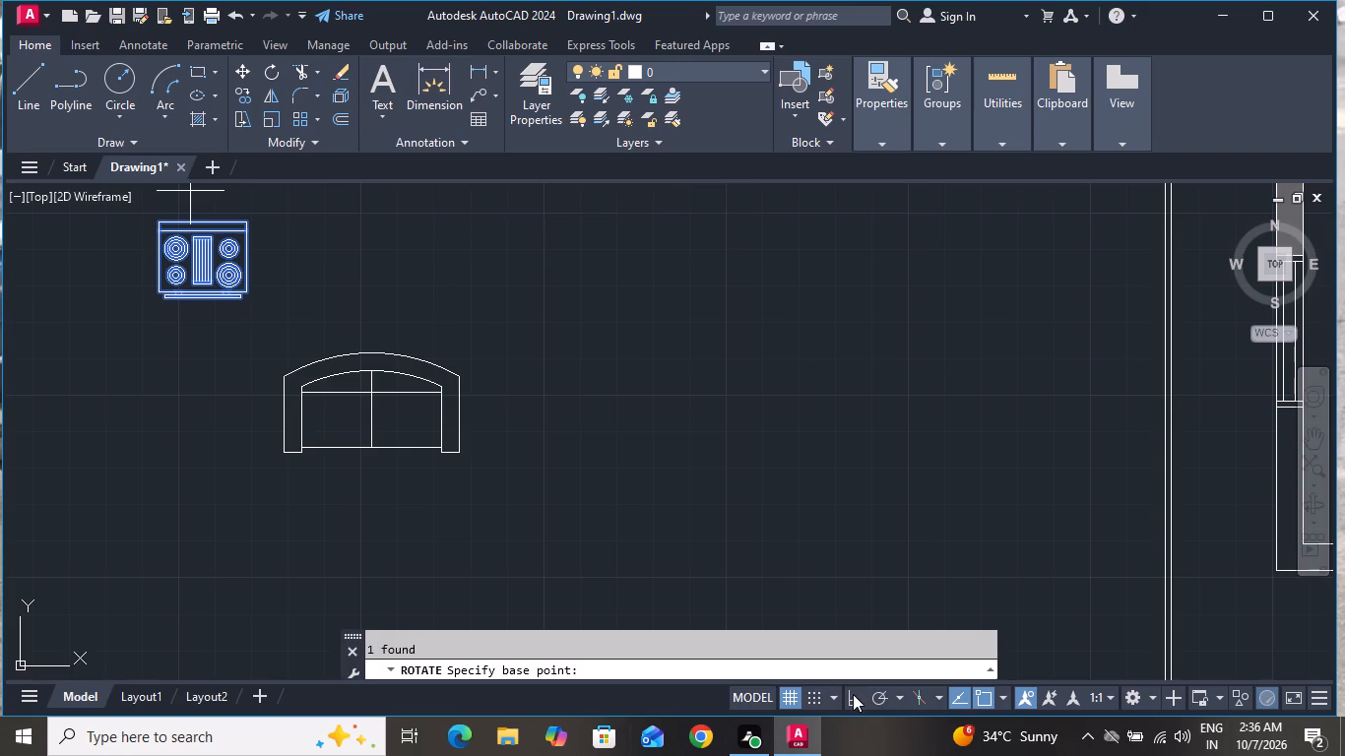
left_click(853, 694)
left_click(237, 299)
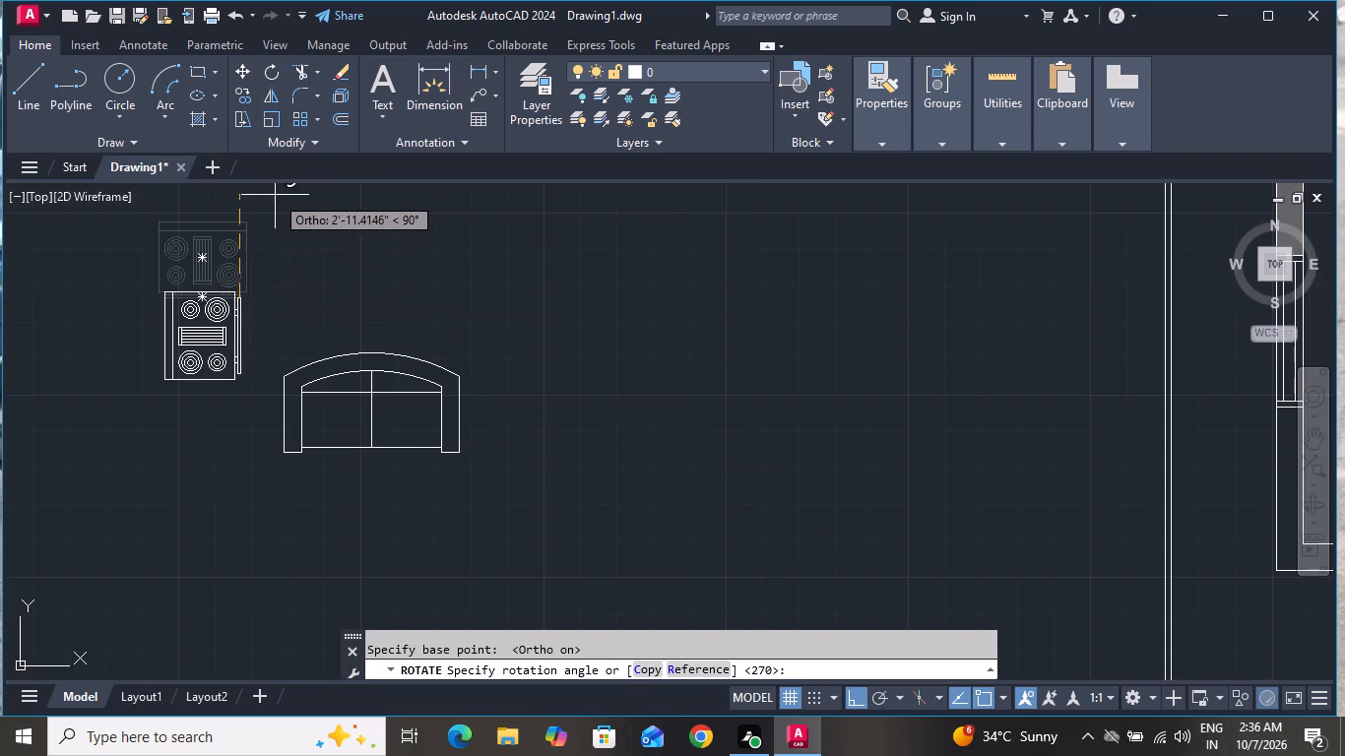
left_click(89, 211)
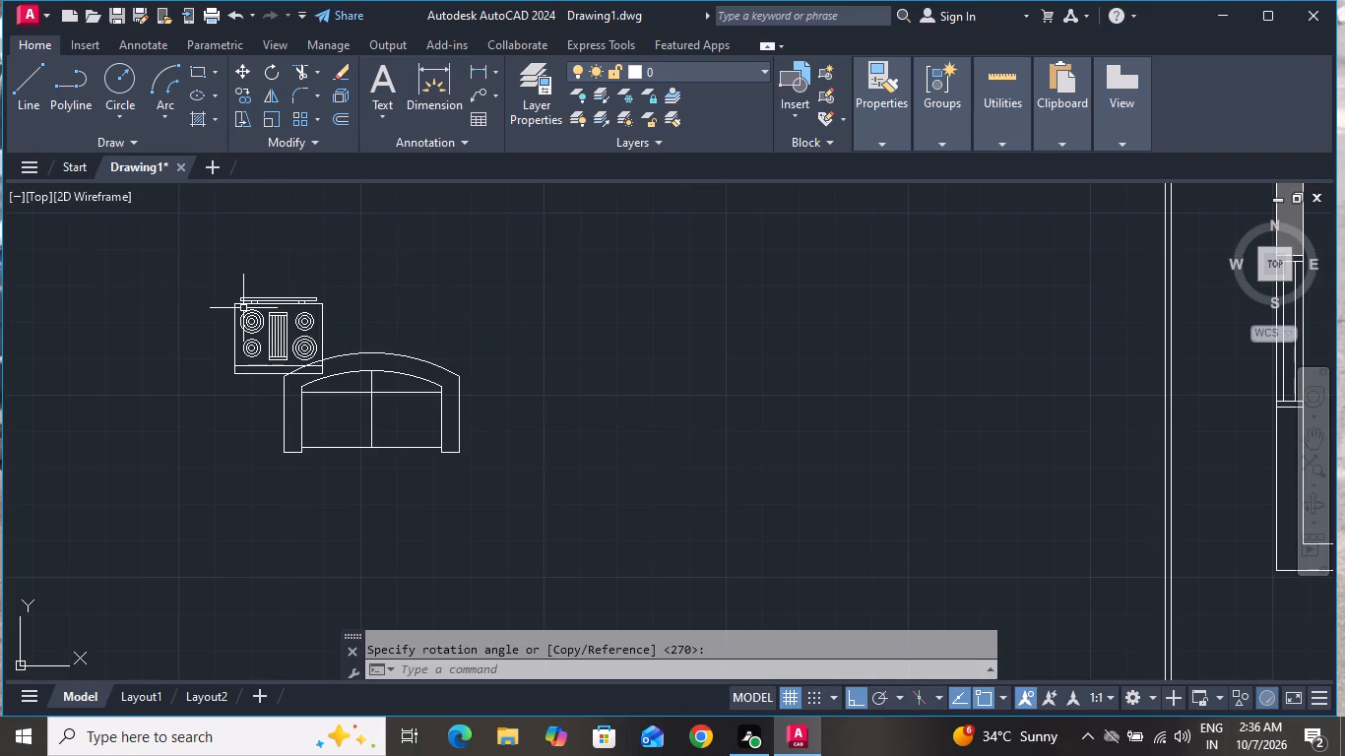
Move the rotated stove into the small room above the car, against the inner face of its bottom wall at the window.
left_click(243, 308)
left_click(208, 336)
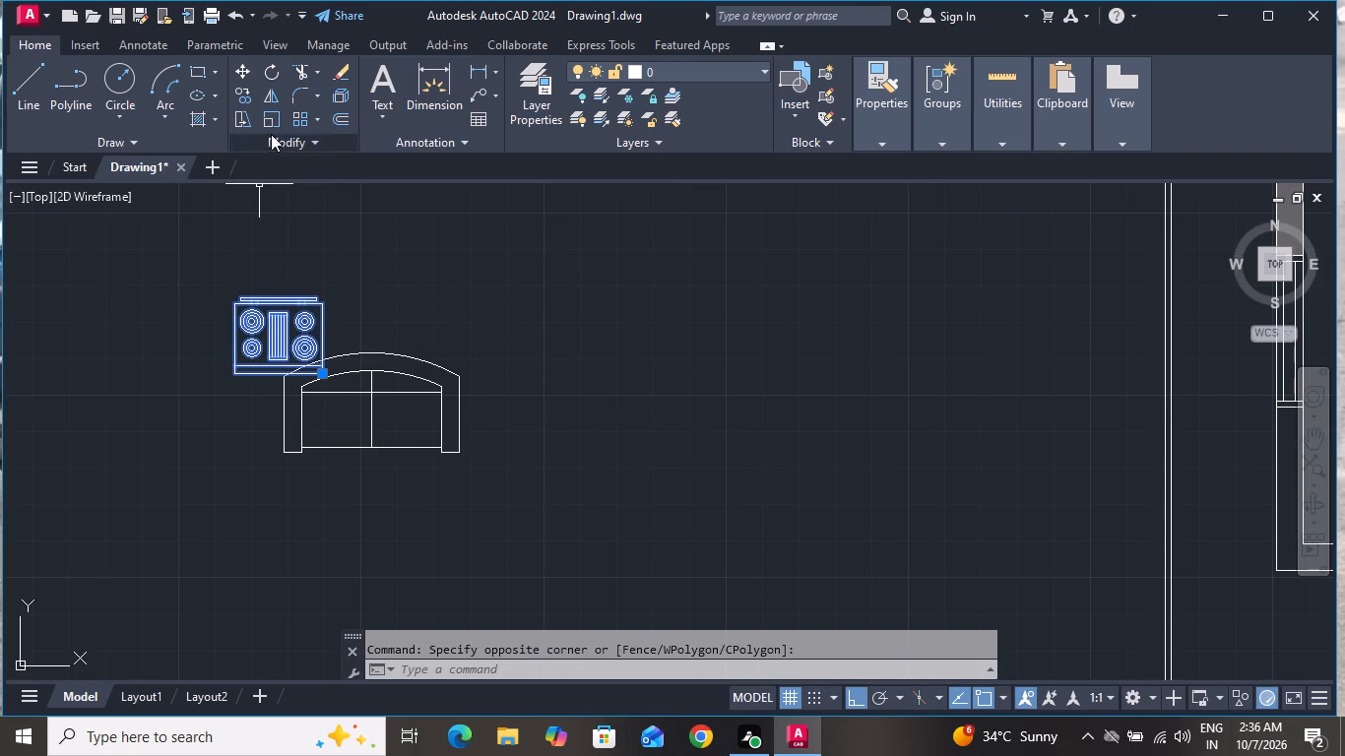
left_click(239, 75)
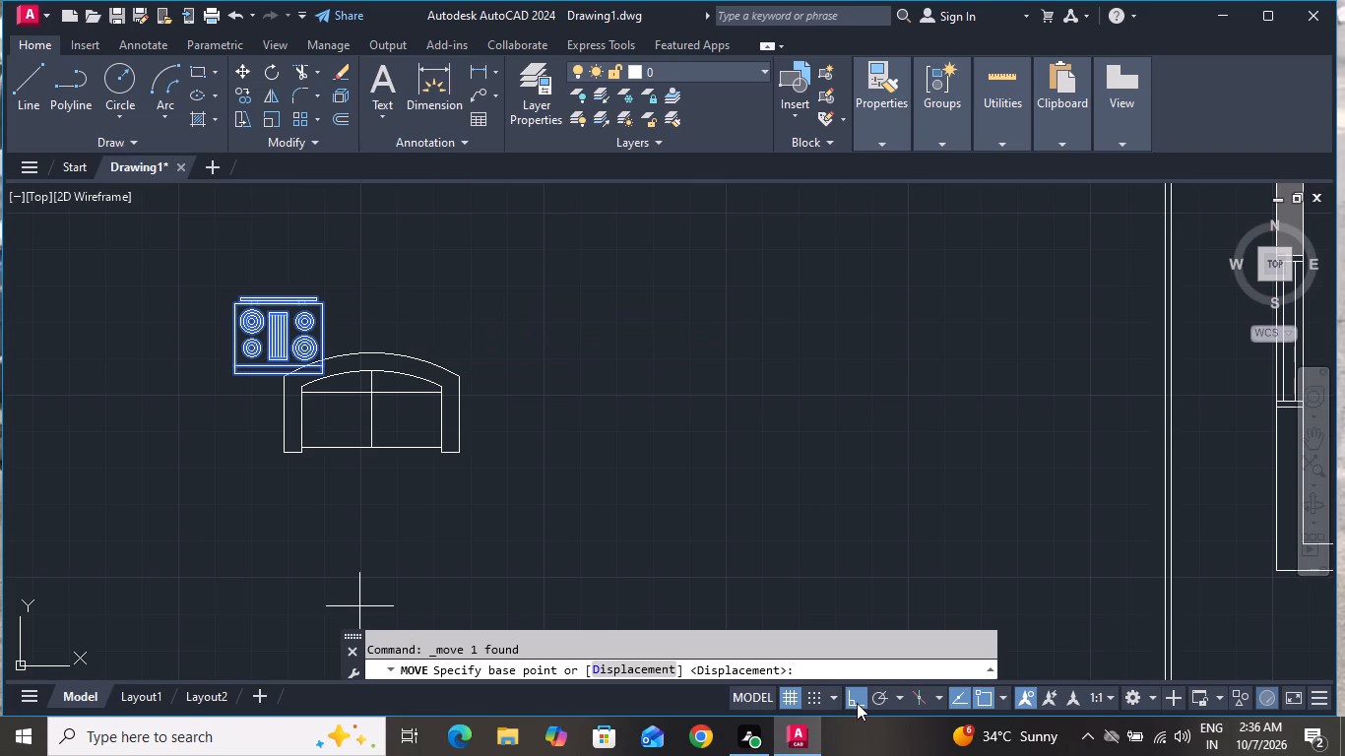
left_click(857, 703)
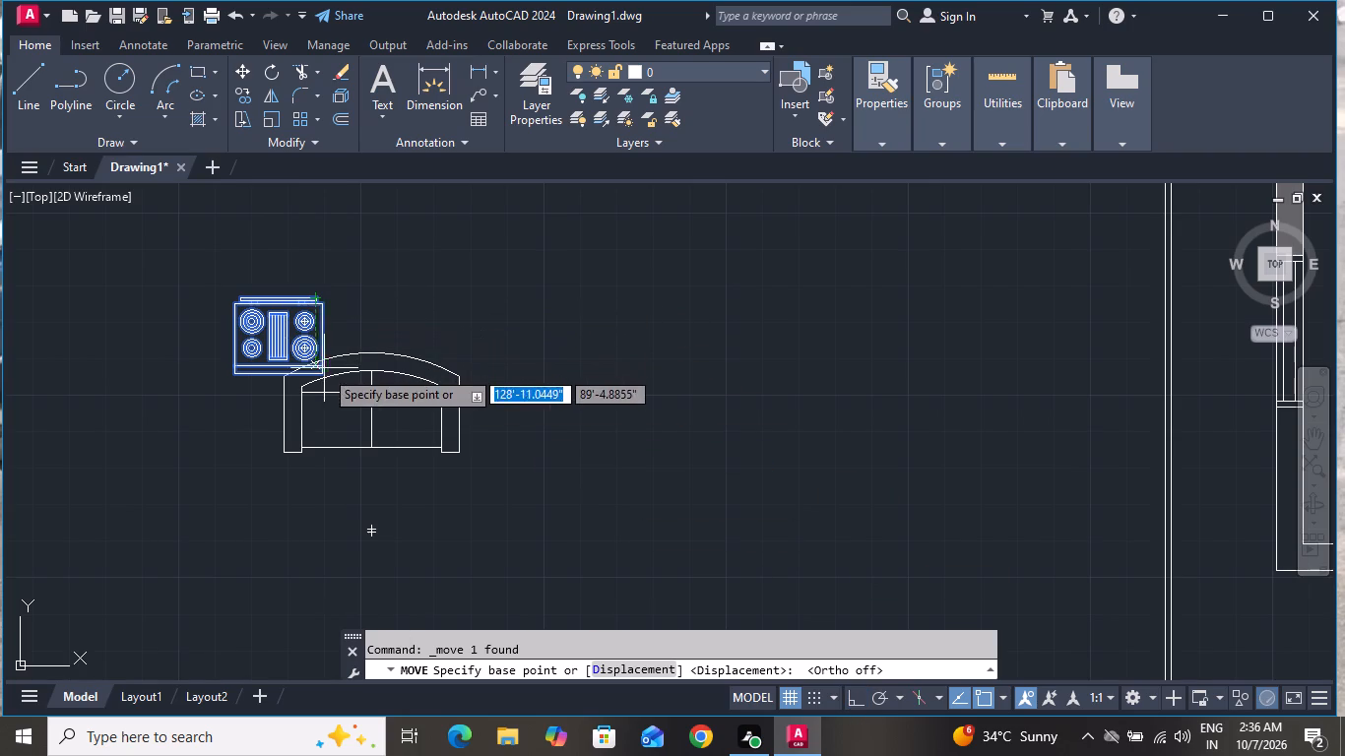
left_click(316, 374)
scroll(540, 384, "up", 1)
scroll(537, 387, "down", 1)
scroll(535, 390, "up", 1)
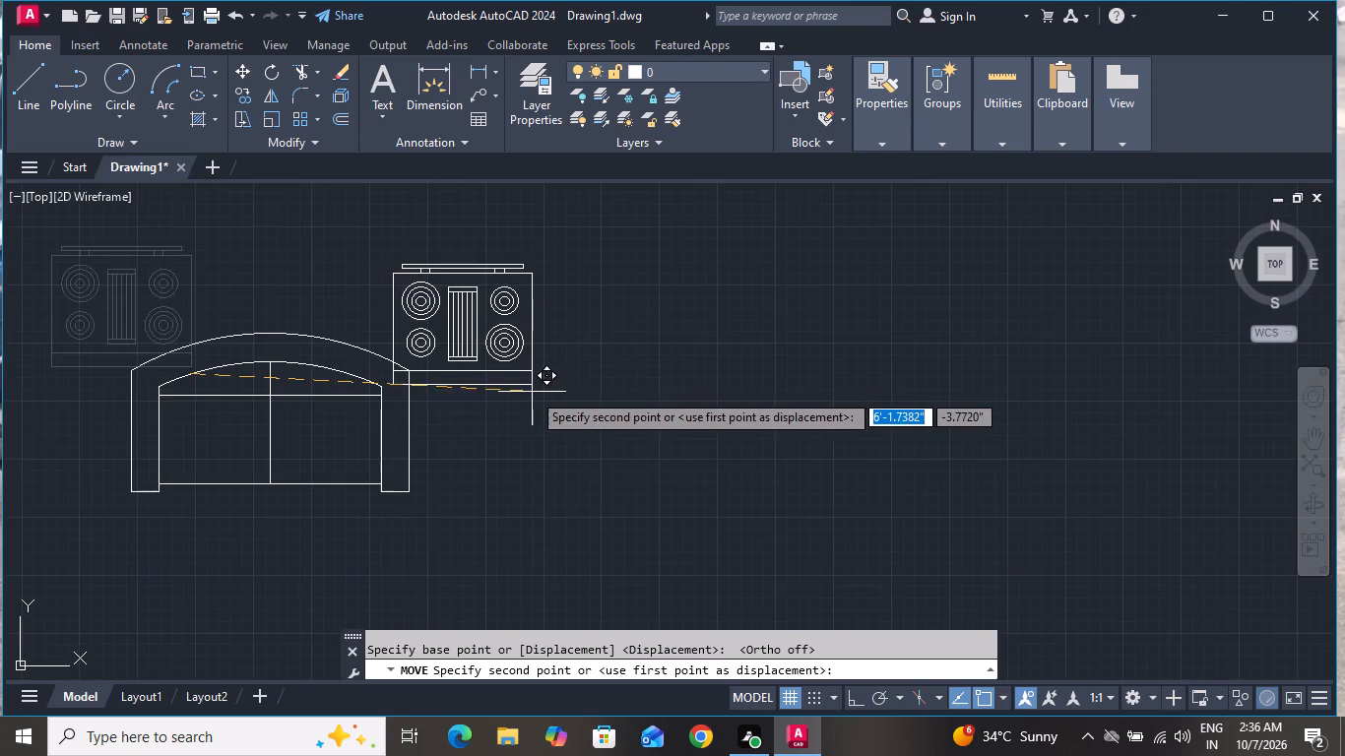
scroll(639, 448, "down", 3)
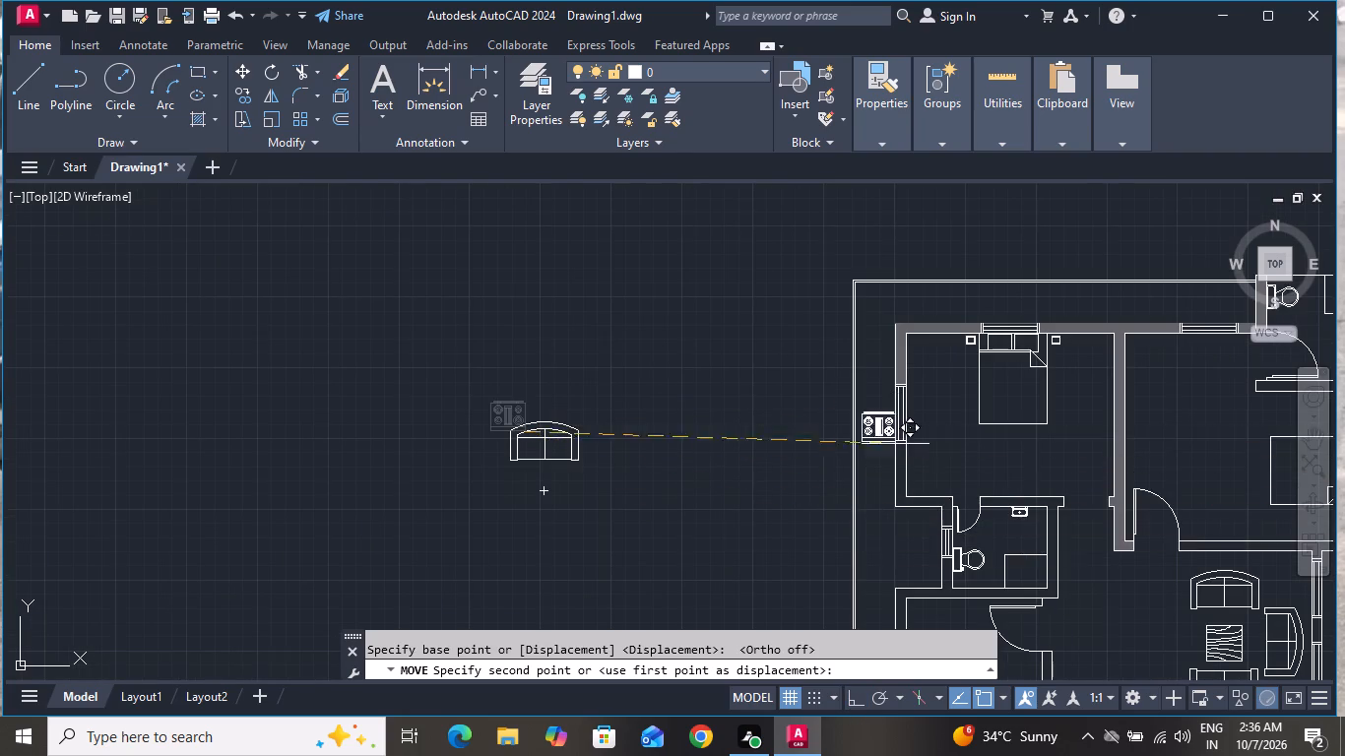
scroll(971, 472, "down", 2)
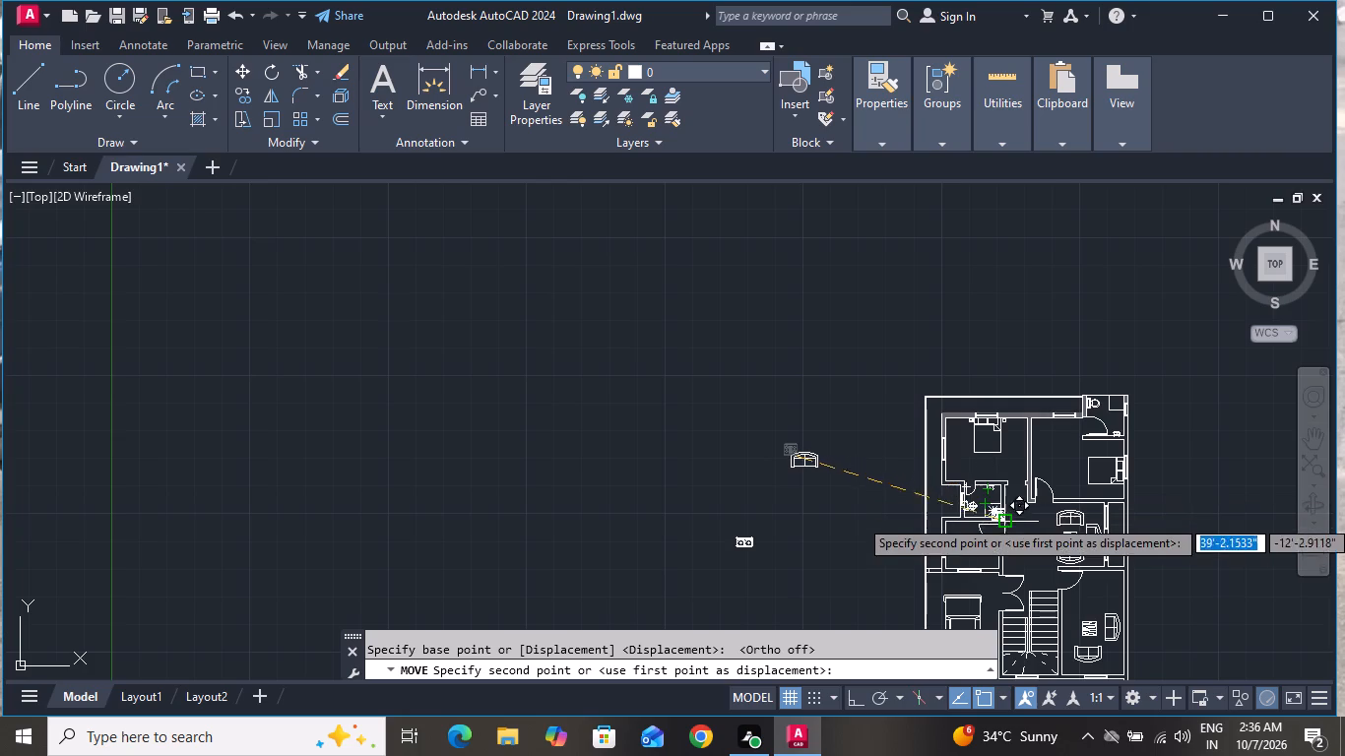
scroll(996, 567, "up", 1)
scroll(987, 567, "down", 1)
scroll(978, 570, "up", 5)
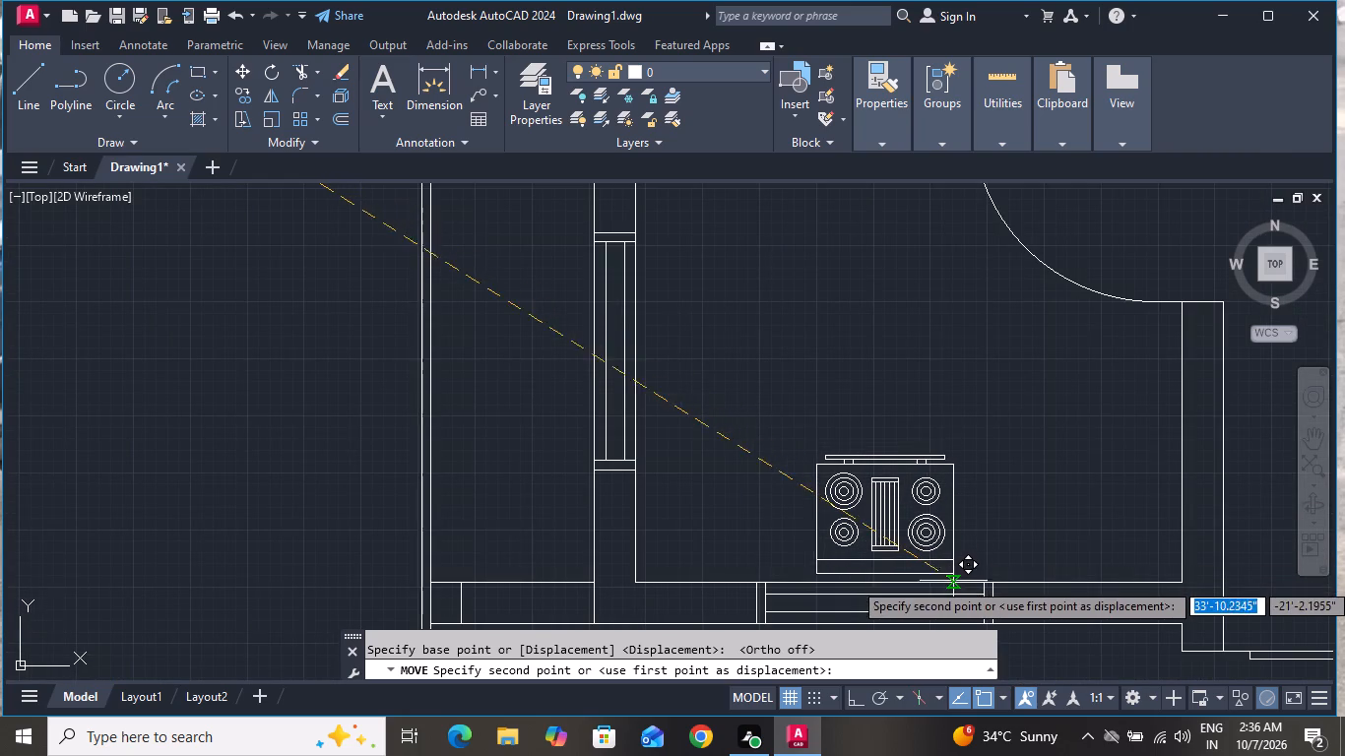
left_click(938, 583)
Rotate the double sink outside the plan 90° counterclockwise about its upper-right corner with Ortho on.
scroll(706, 395, "down", 3)
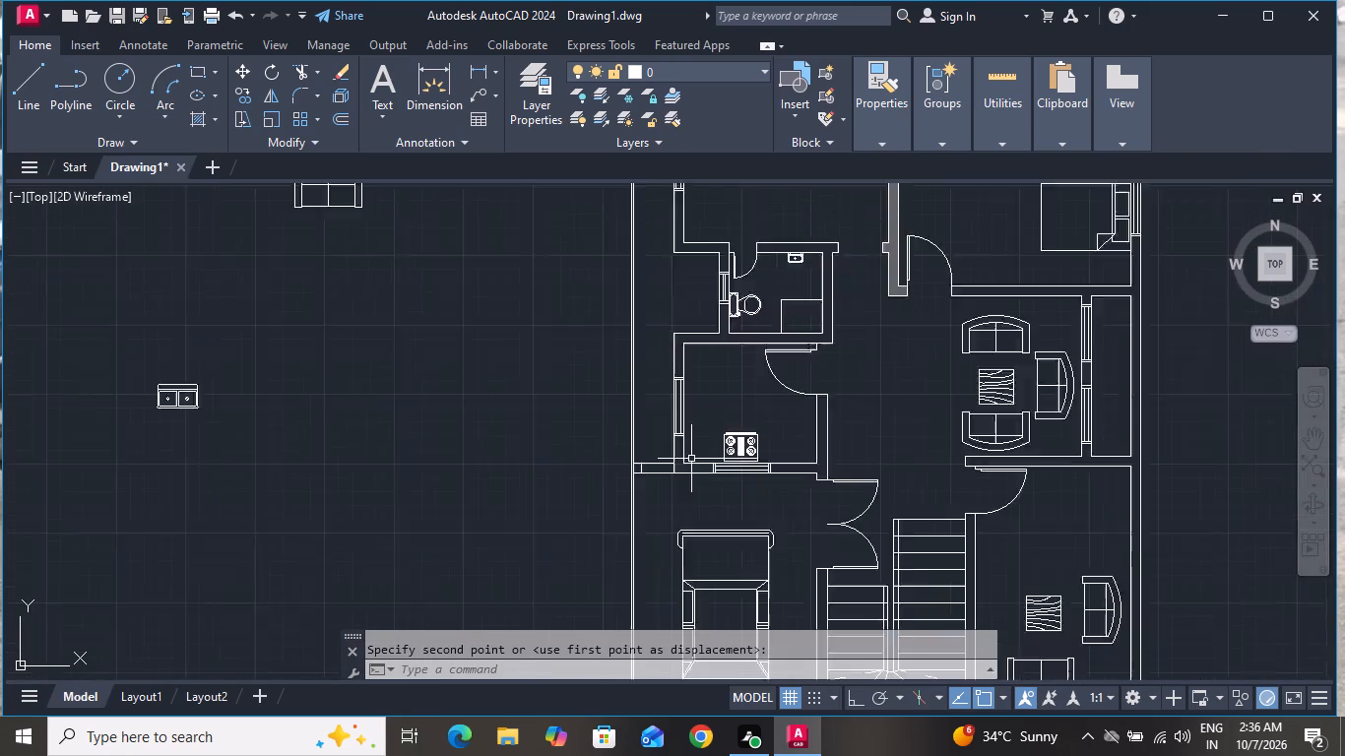
scroll(691, 459, "down", 1)
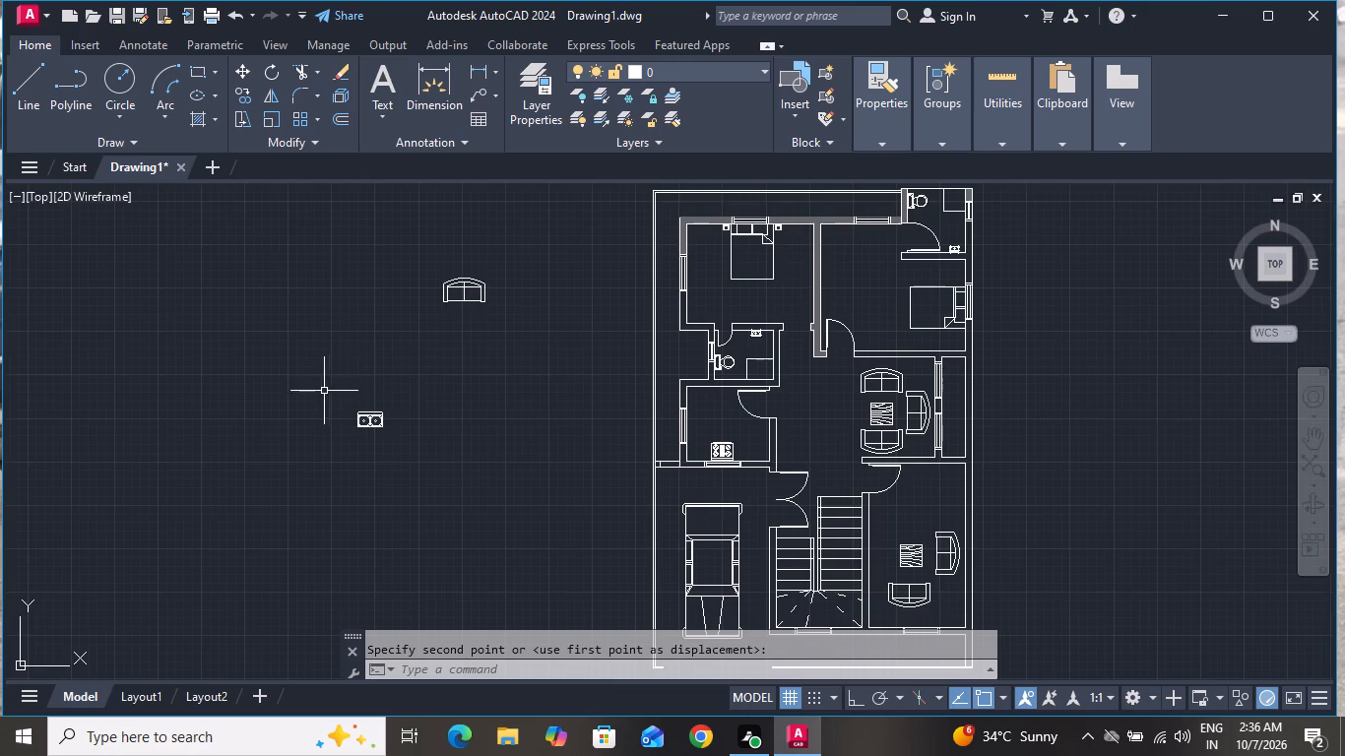
scroll(321, 390, "up", 2)
scroll(405, 443, "up", 3)
left_click_drag(690, 388, 688, 399)
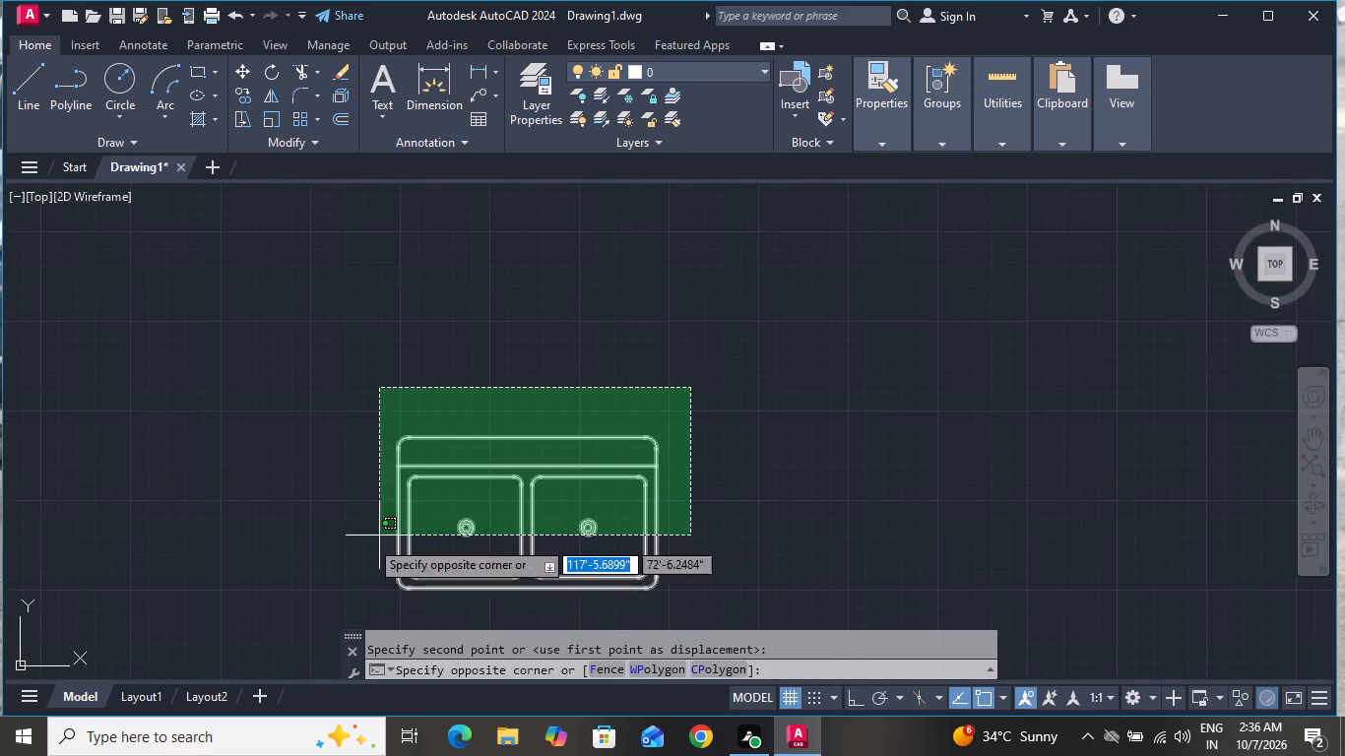
left_click(304, 599)
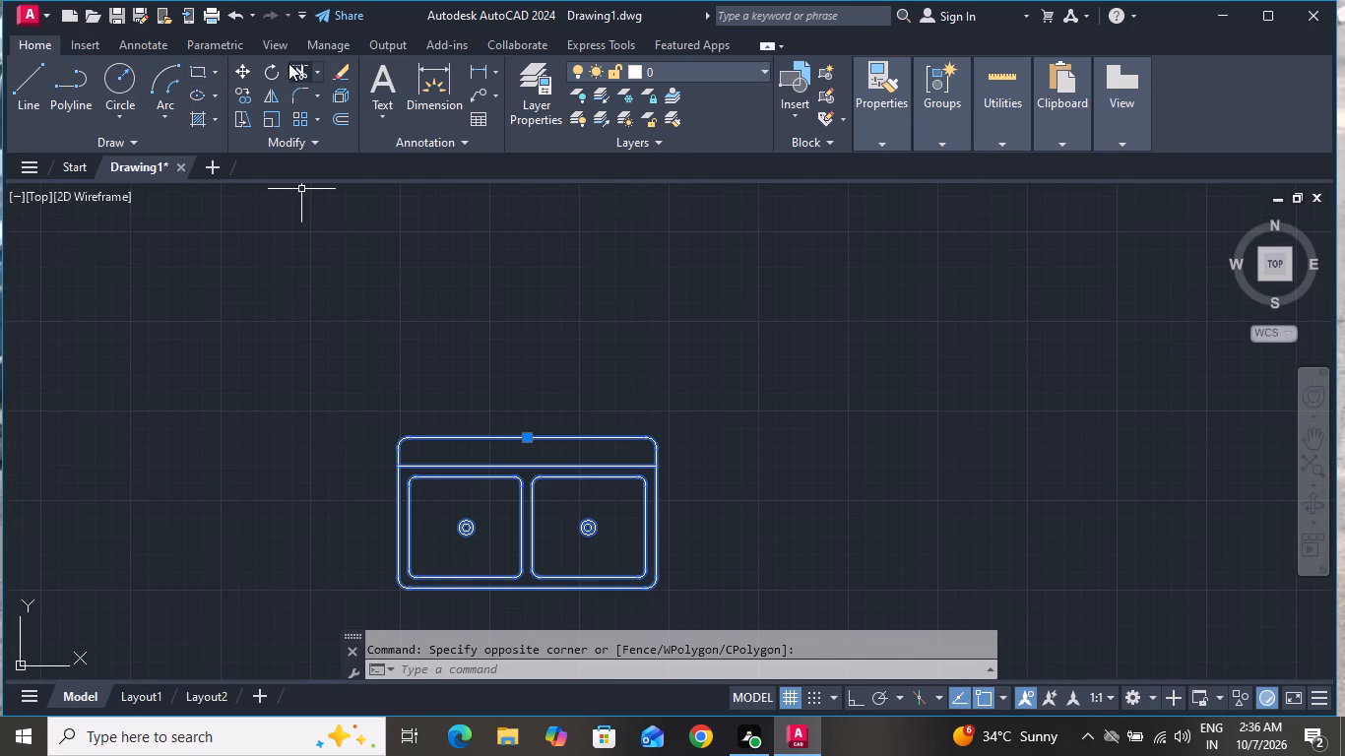
left_click(280, 66)
left_click(858, 697)
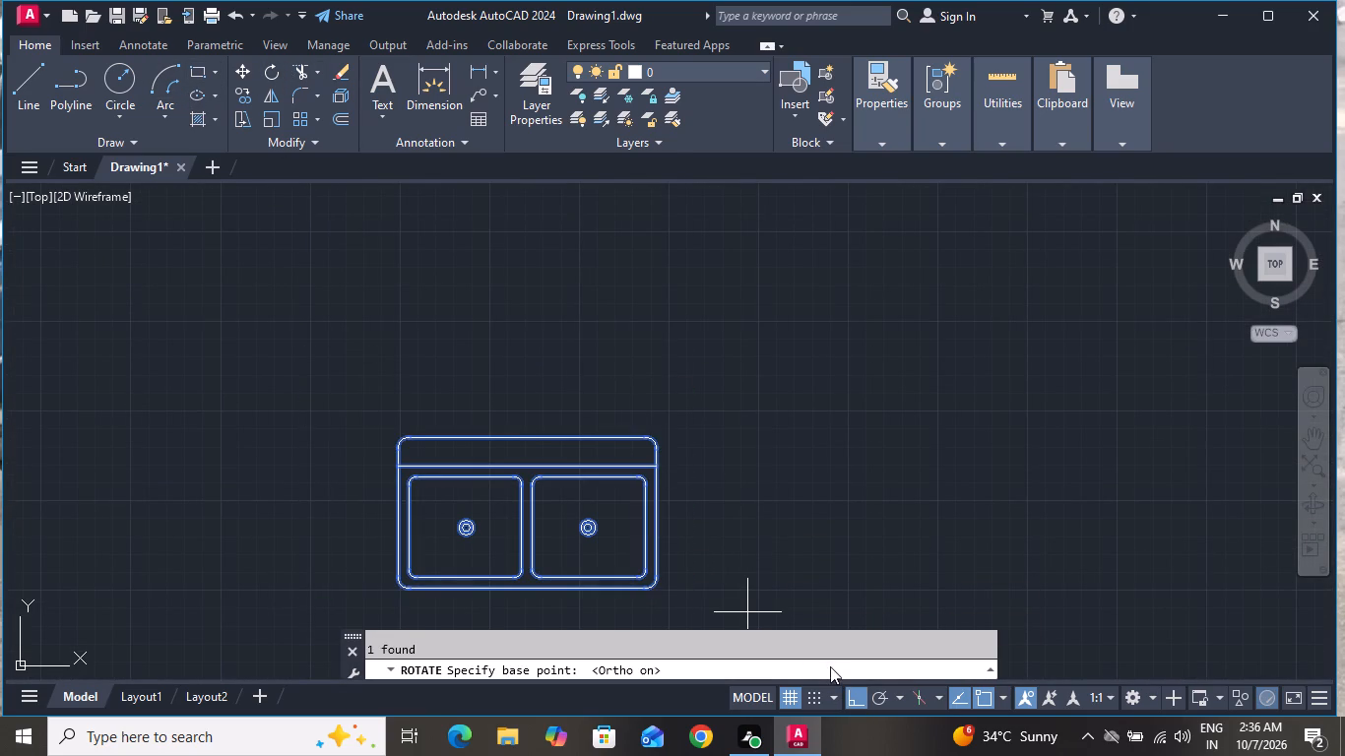
left_click(657, 439)
left_click(635, 276)
With Ortho off, move the rotated double sink by its upper-left corner against the inner face of the kitchen's left wall.
left_click_drag(801, 363, 799, 383)
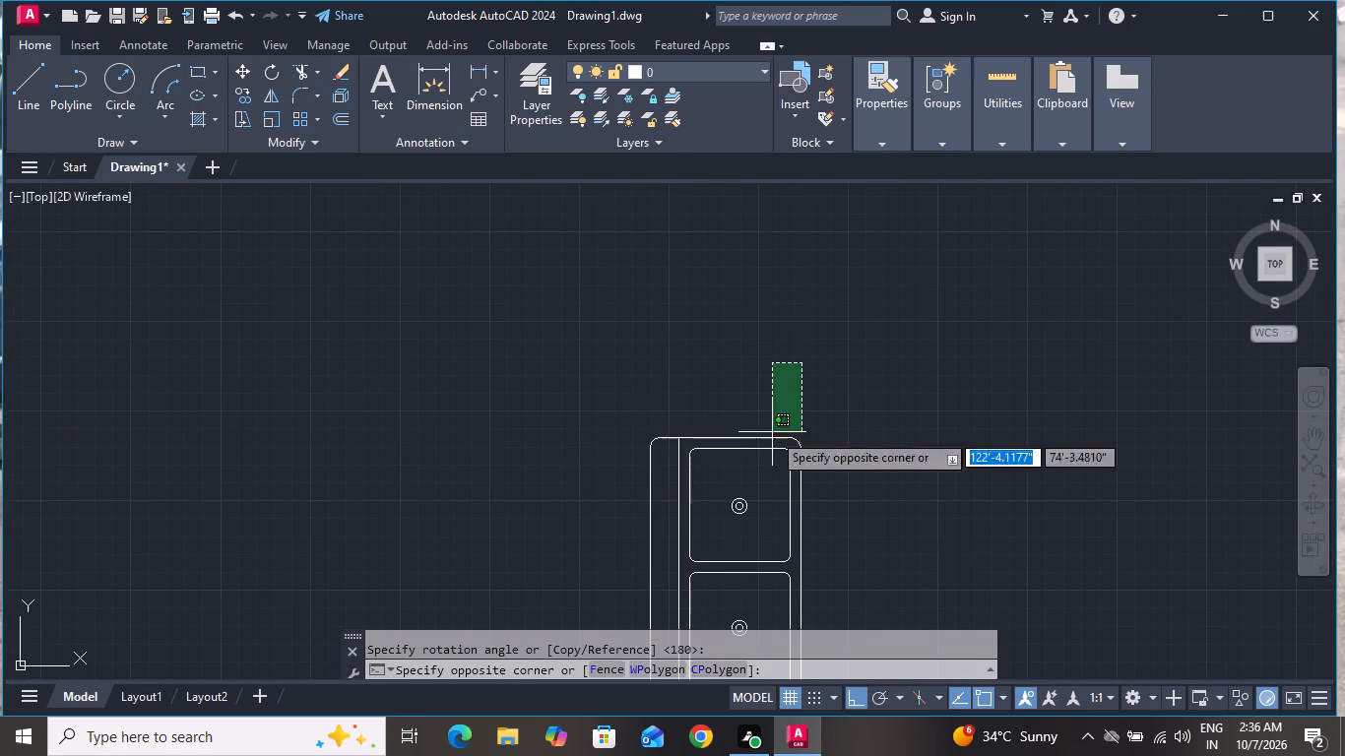
left_click(643, 476)
left_click(858, 698)
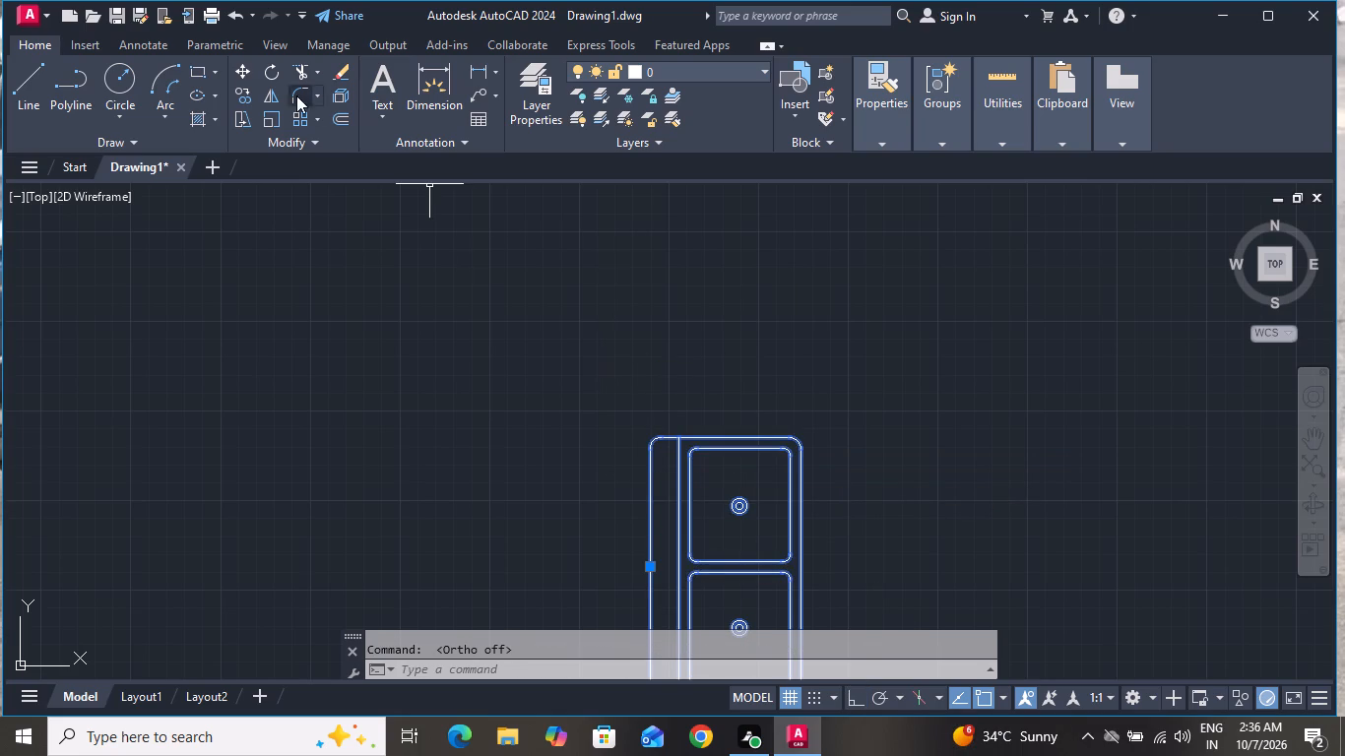
left_click(235, 74)
left_click(649, 445)
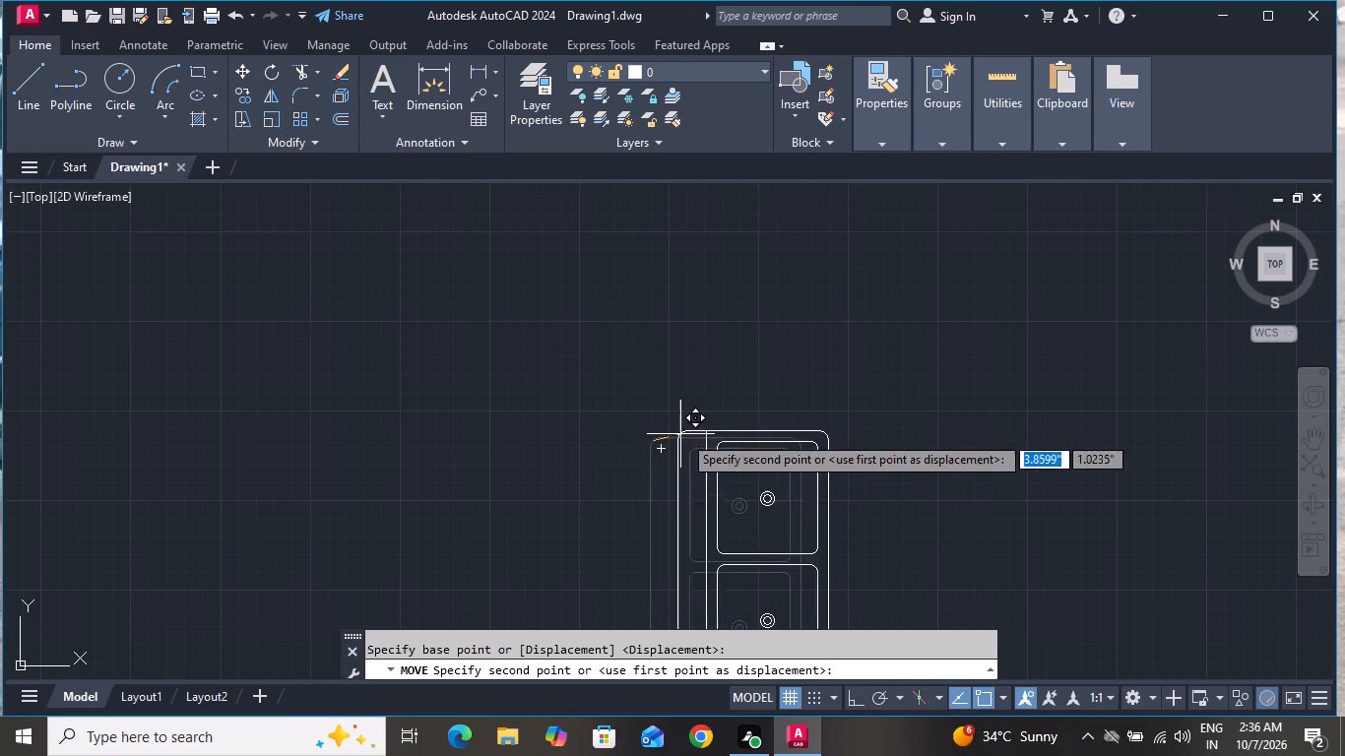
scroll(667, 386, "up", 1)
scroll(664, 385, "down", 5)
scroll(635, 380, "up", 1)
scroll(634, 381, "down", 2)
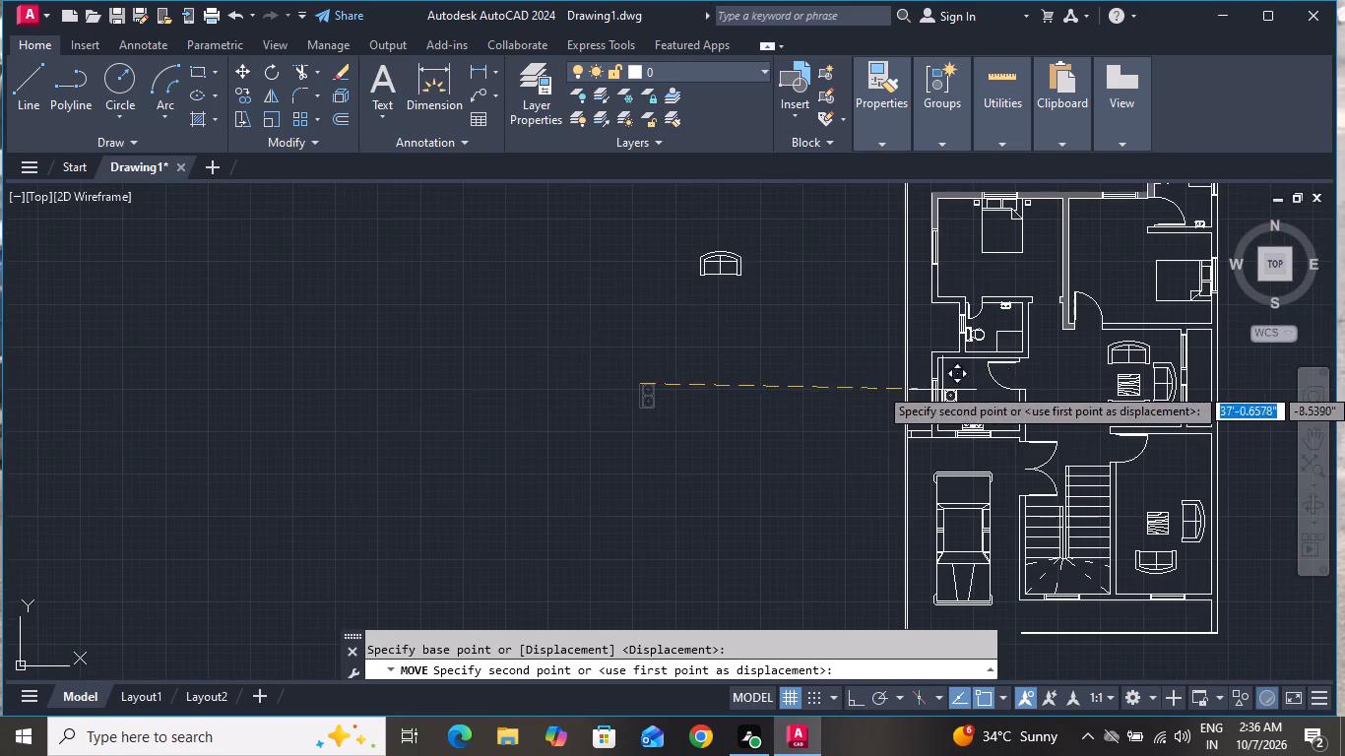
scroll(977, 366, "up", 5)
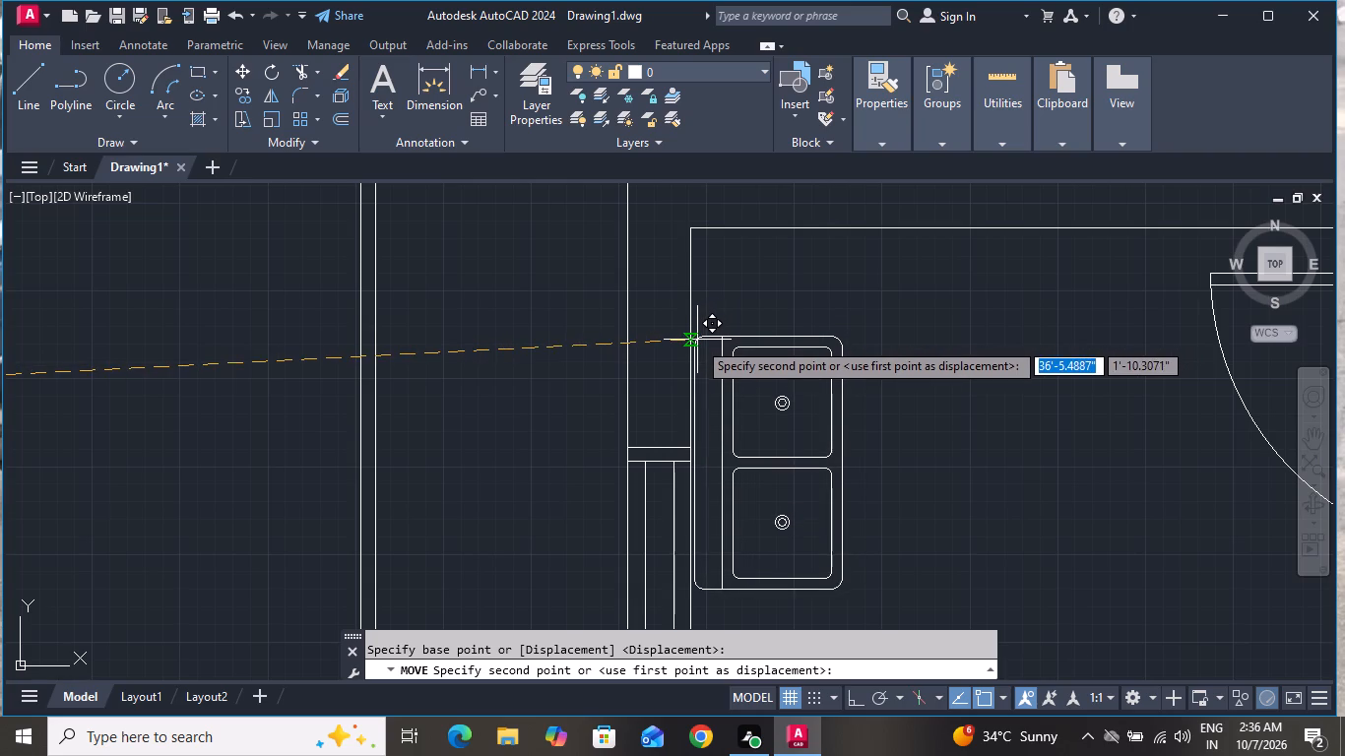
left_click(694, 340)
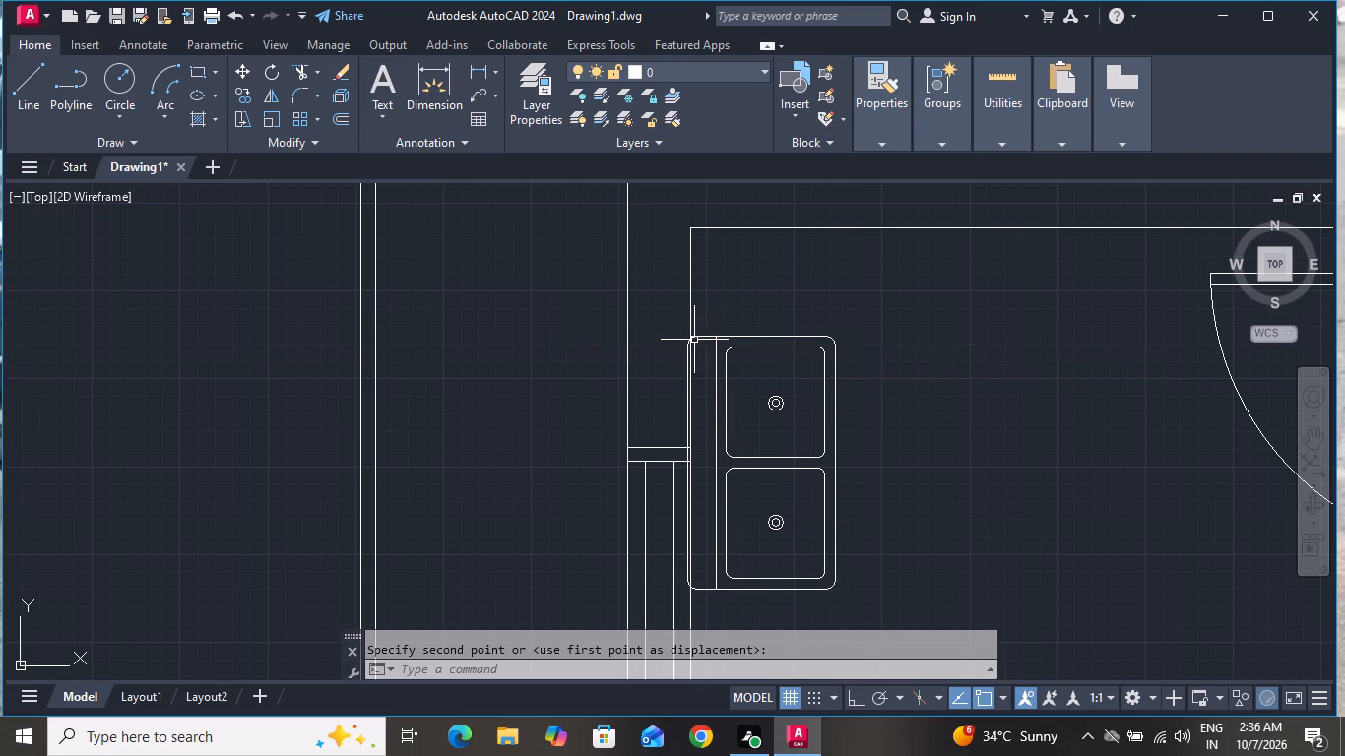
Shift the sink slightly so its back edge lies flush with the inner face of the kitchen's left wall.
scroll(795, 279, "down", 1)
scroll(752, 322, "up", 3)
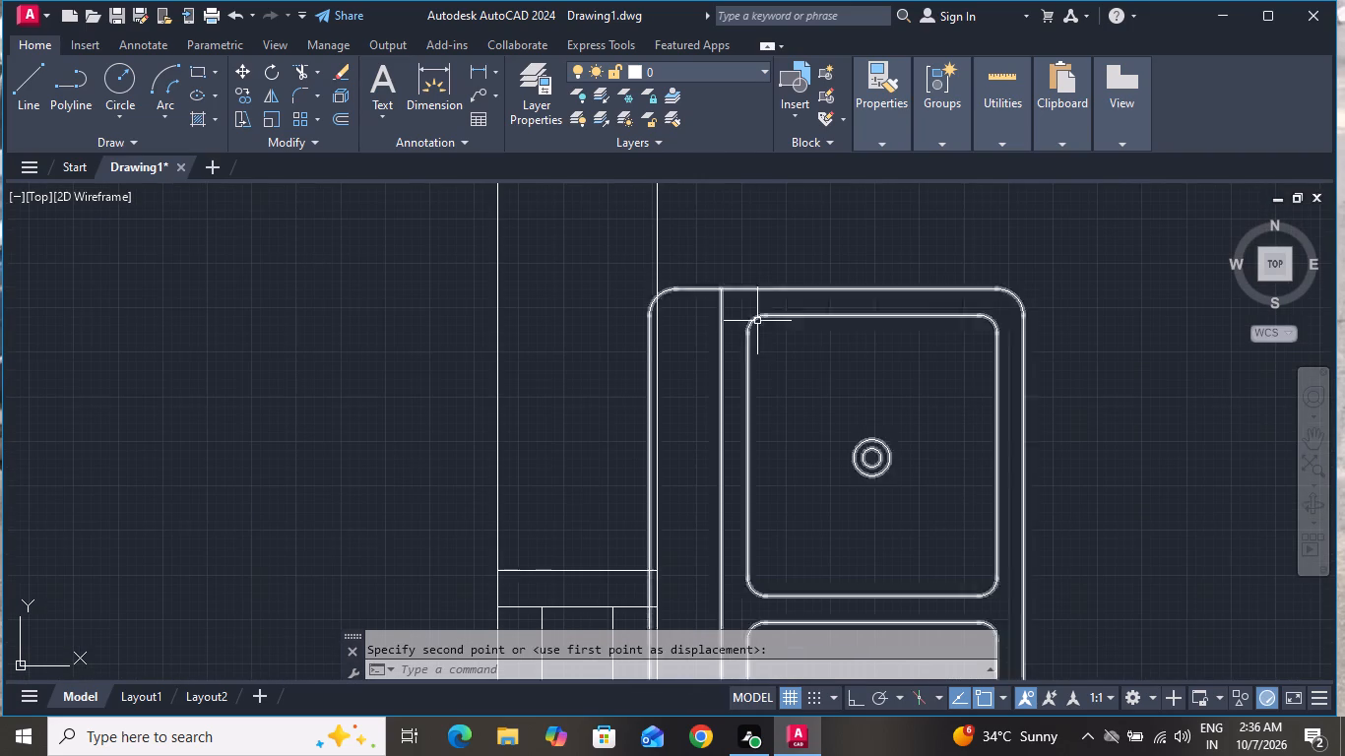
left_click(766, 318)
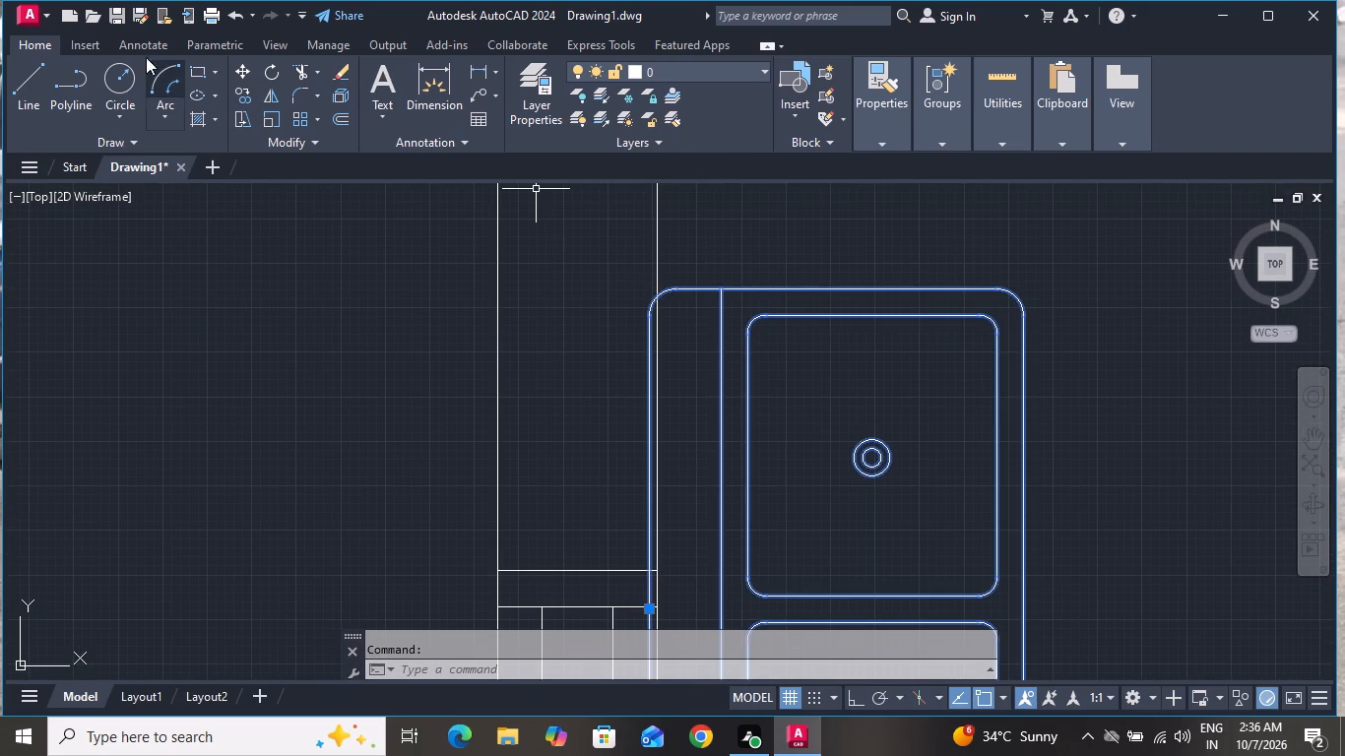
left_click(238, 72)
scroll(651, 289, "up", 2)
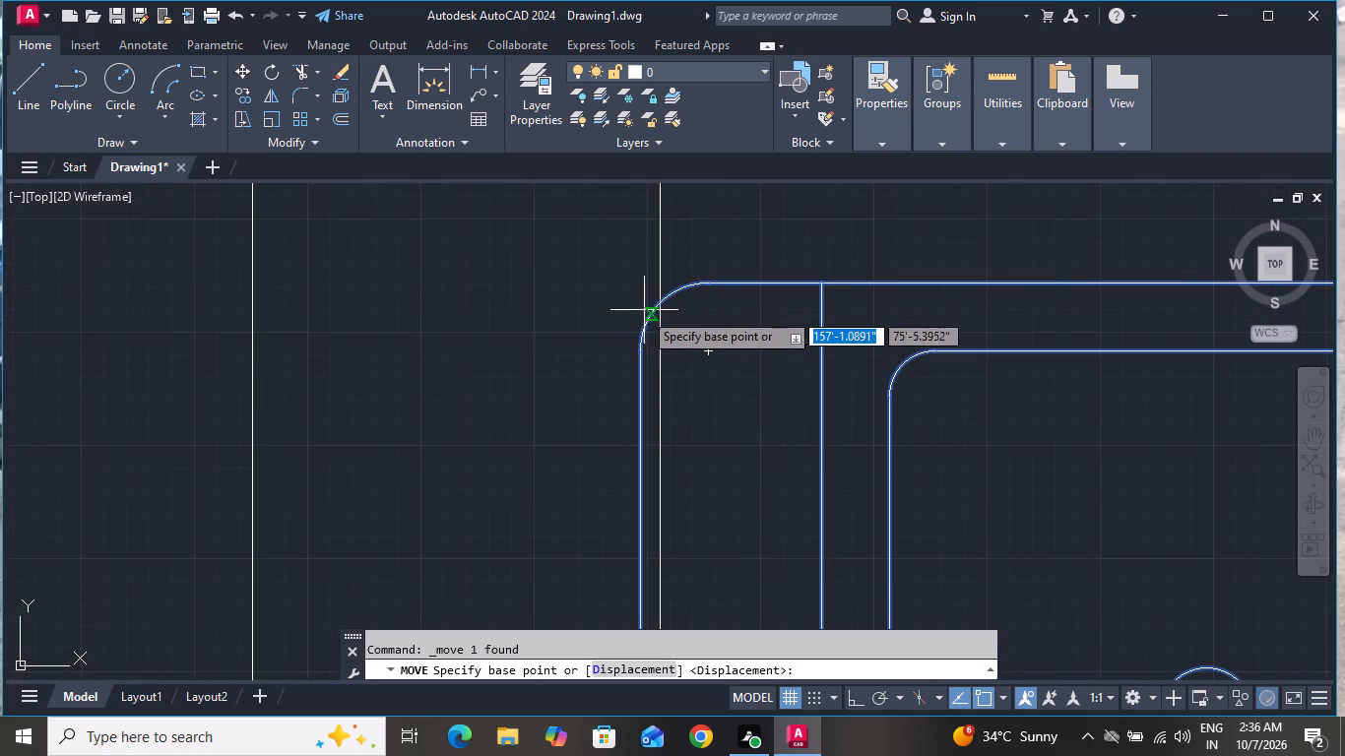
left_click(642, 337)
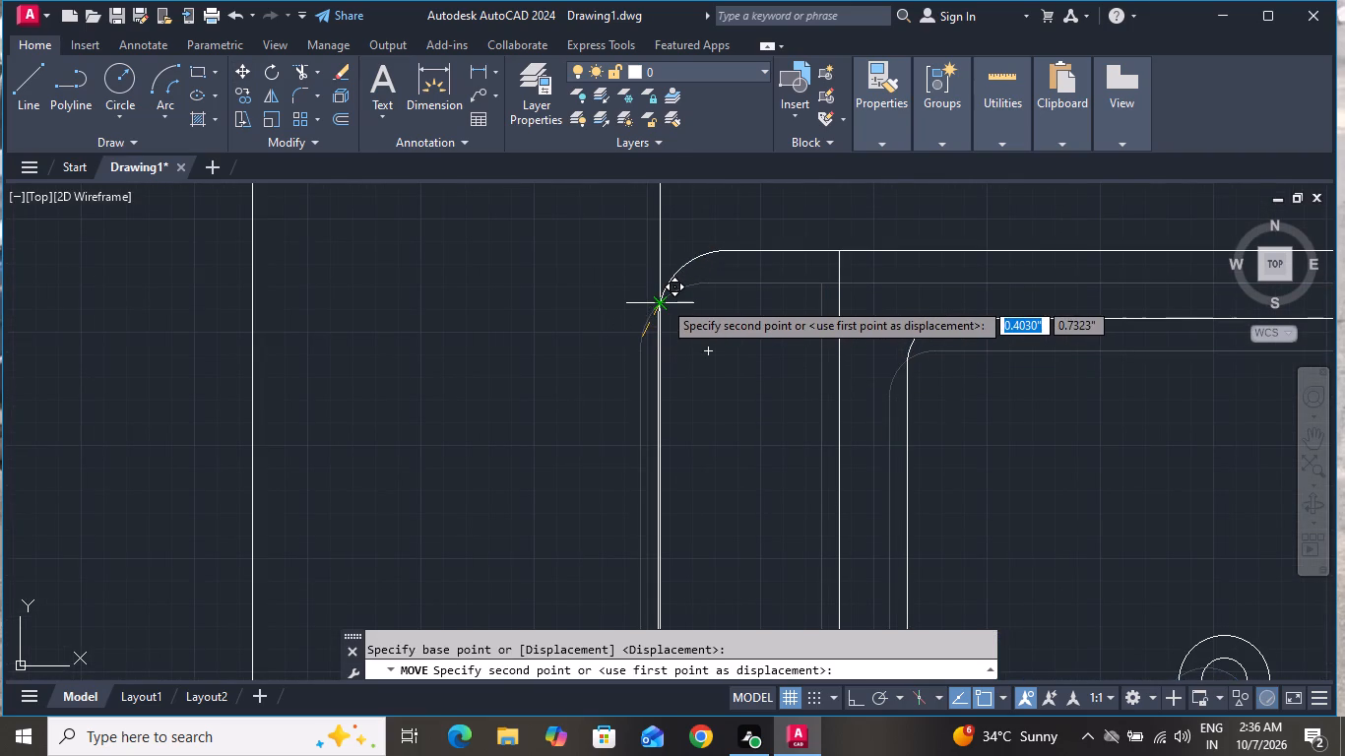
left_click(664, 296)
scroll(564, 205, "down", 3)
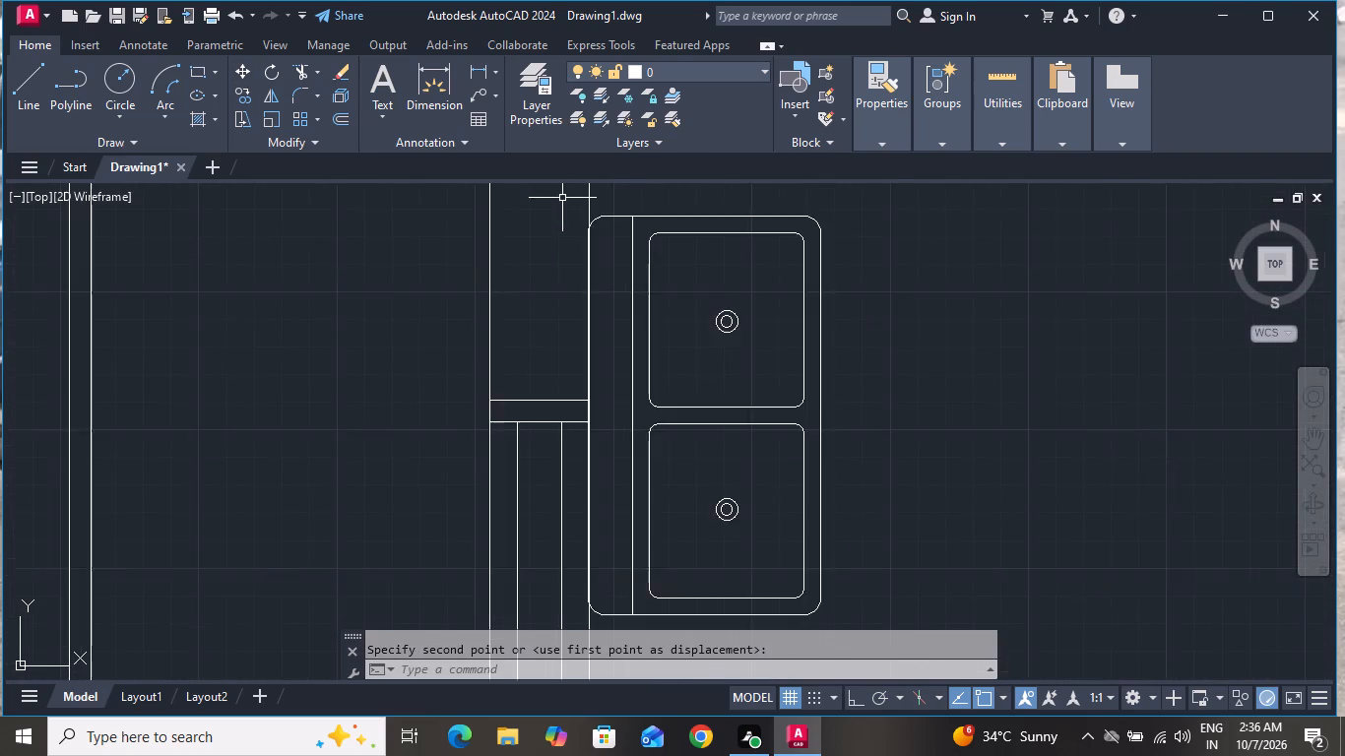
With Ortho on, draw the counter edge from the kitchen's top wall down past the sink, about 6'-1" across above the stove, and up to the door jamb.
scroll(561, 191, "down", 2)
left_click(38, 89)
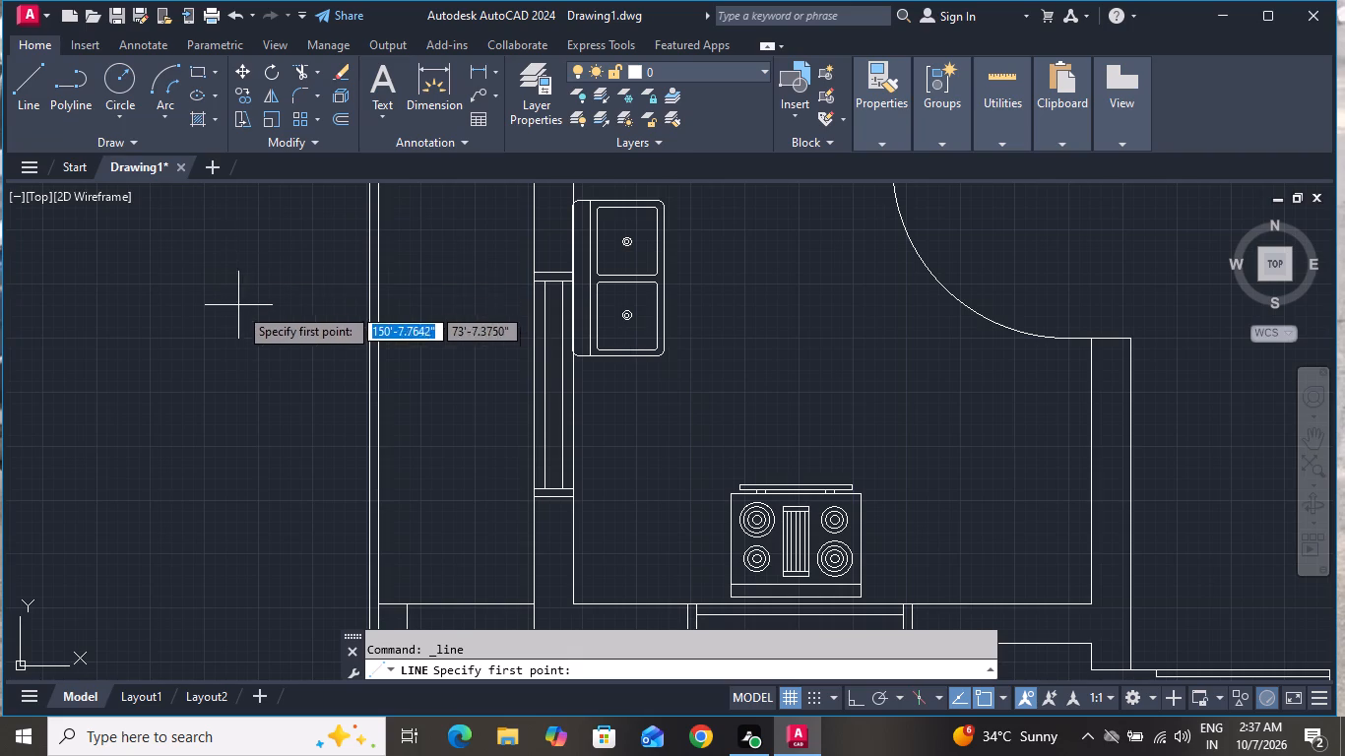
scroll(247, 327, "down", 2)
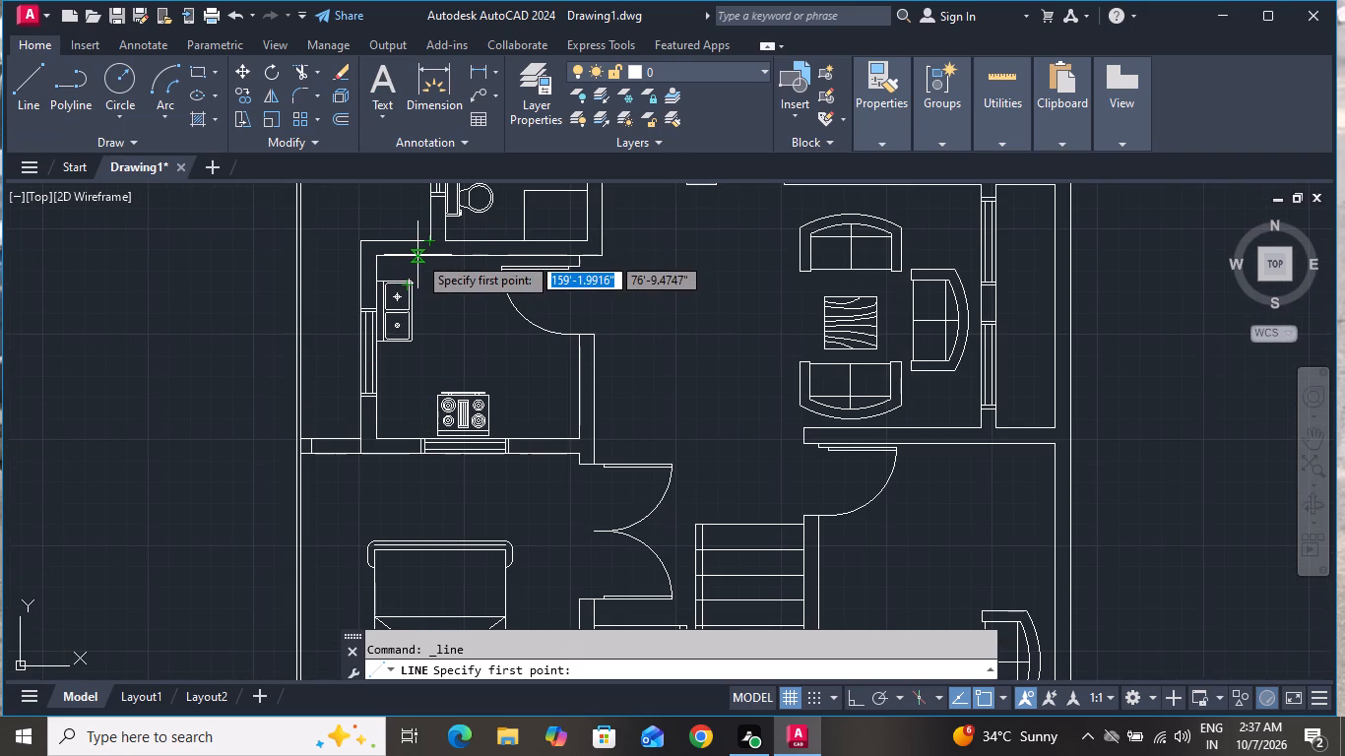
left_click(417, 255)
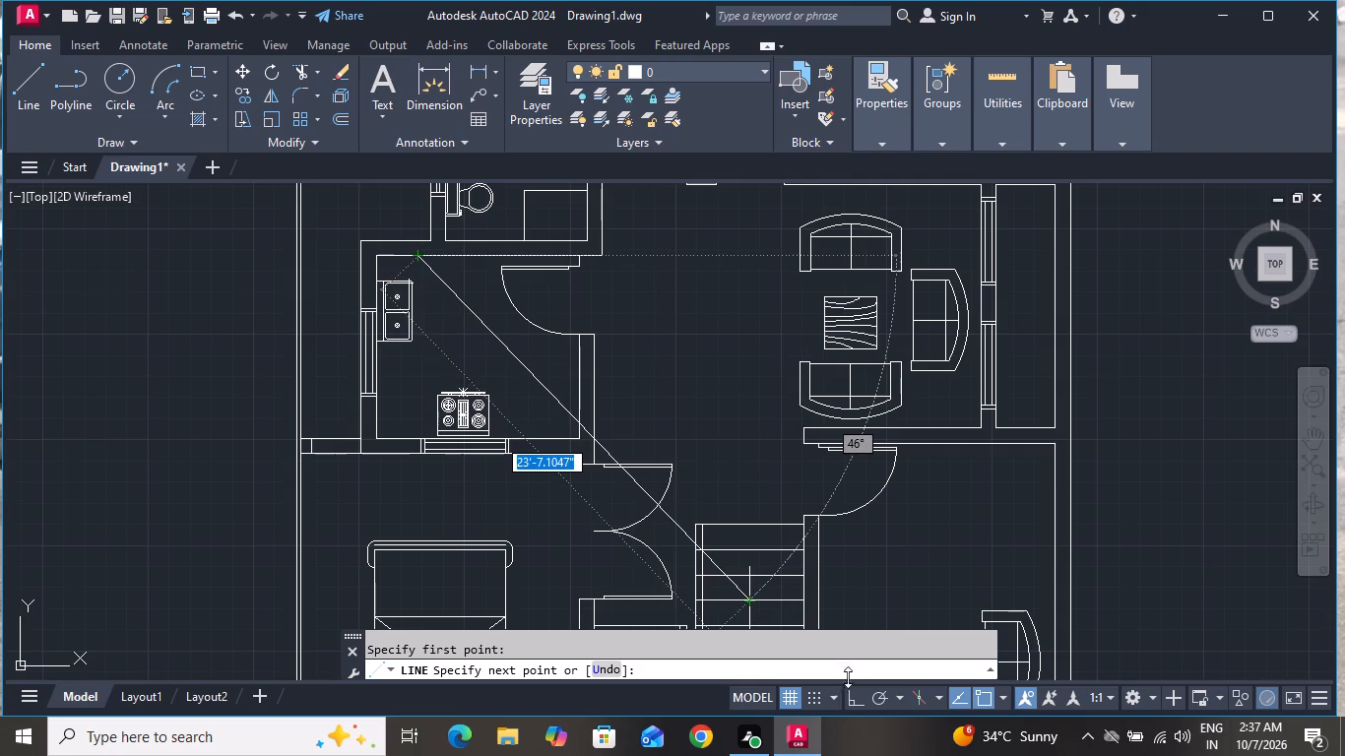
left_click(855, 695)
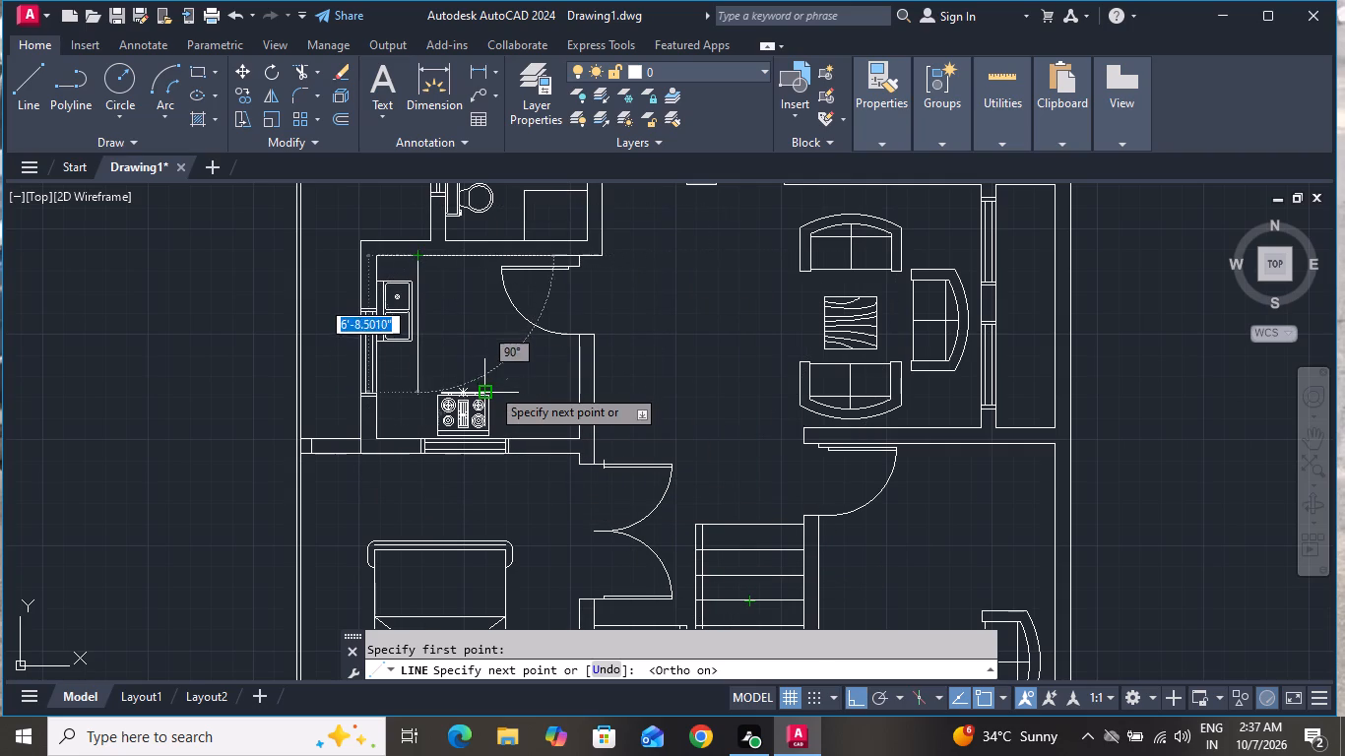
scroll(410, 367, "up", 3)
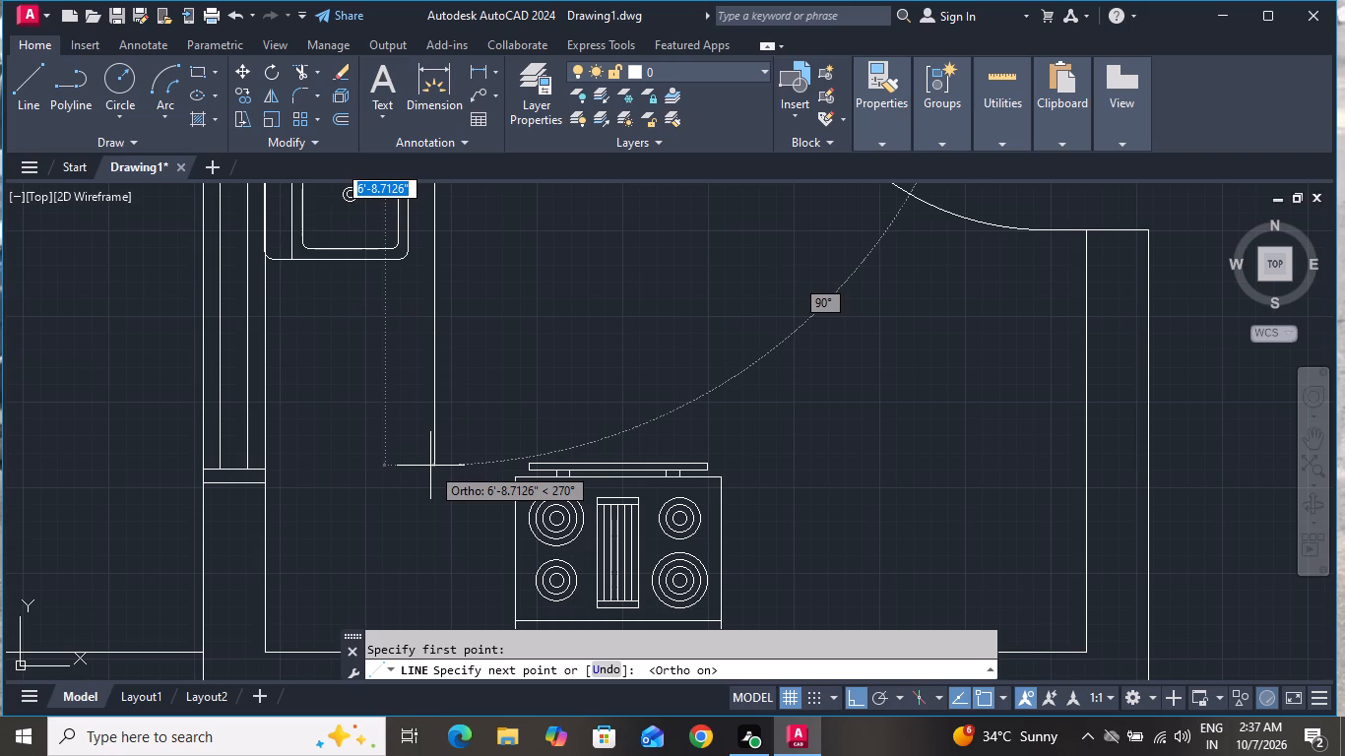
left_click(433, 456)
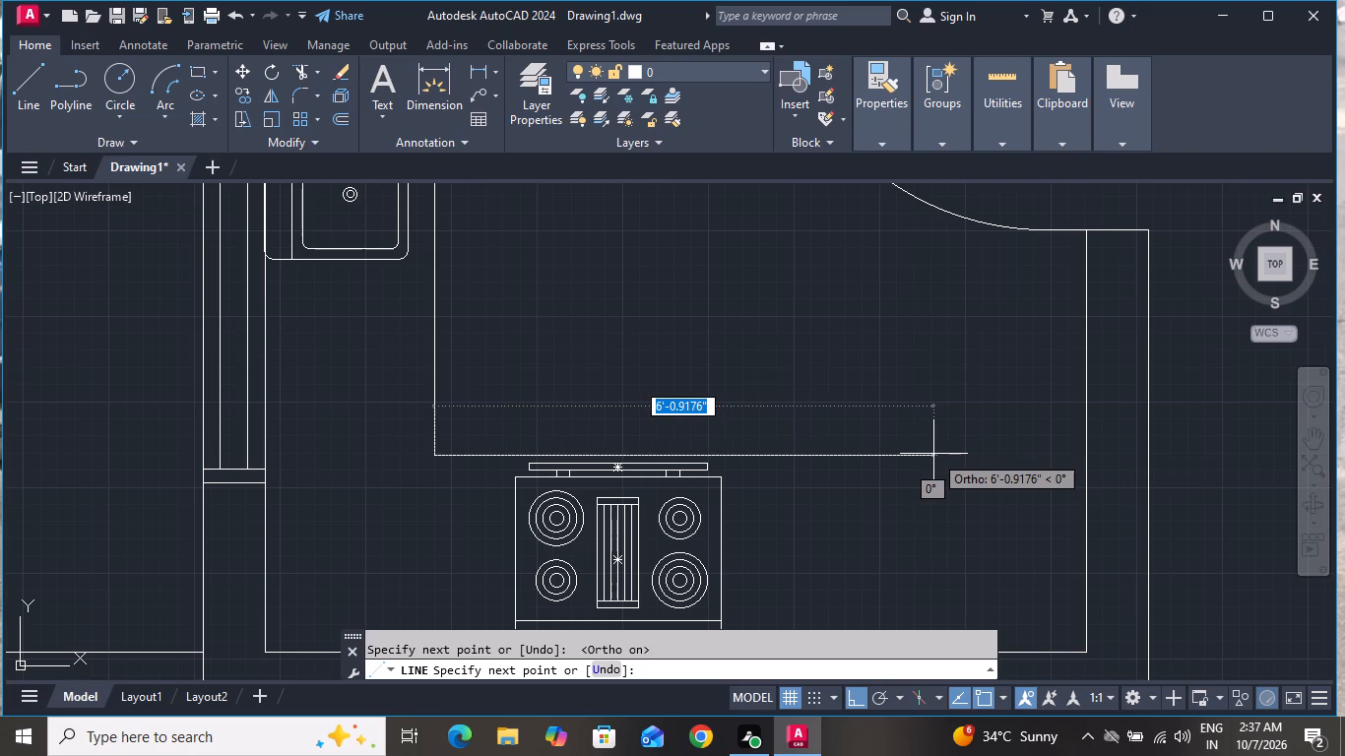
left_click(933, 454)
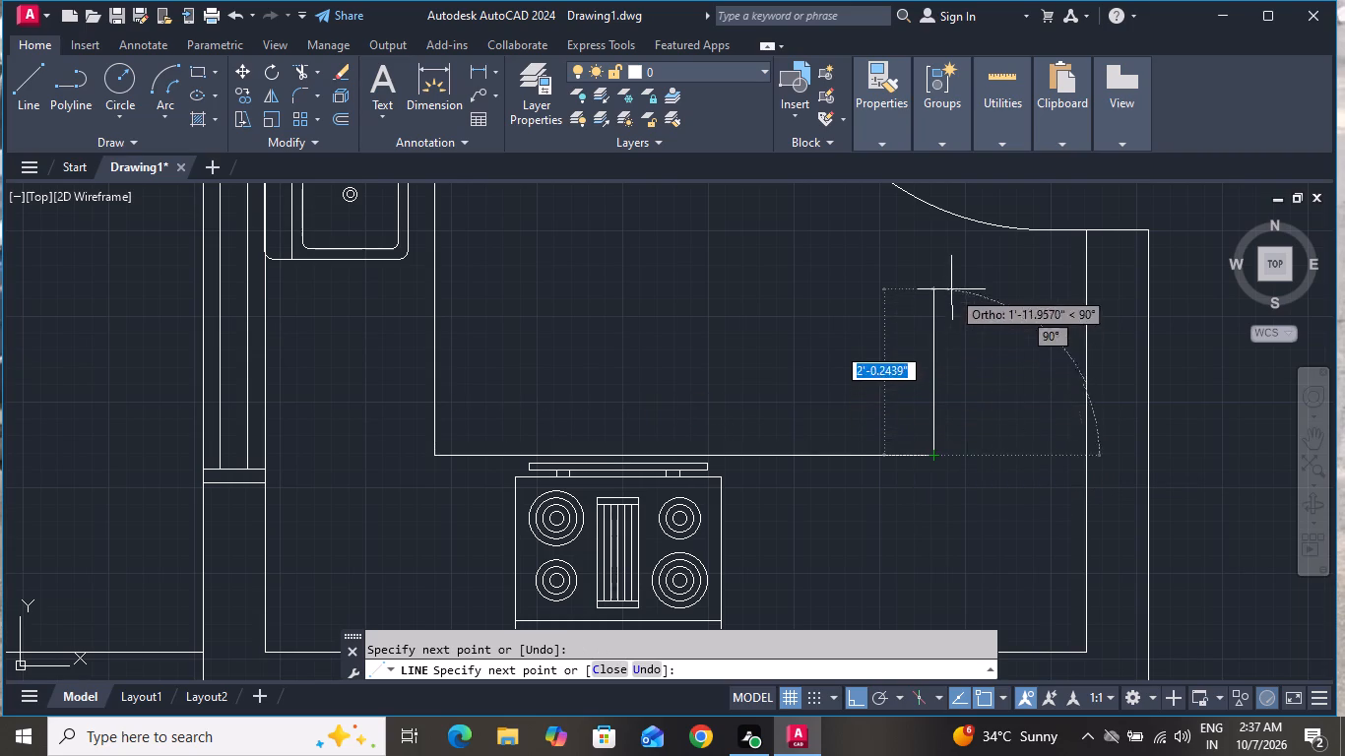
left_click(929, 223)
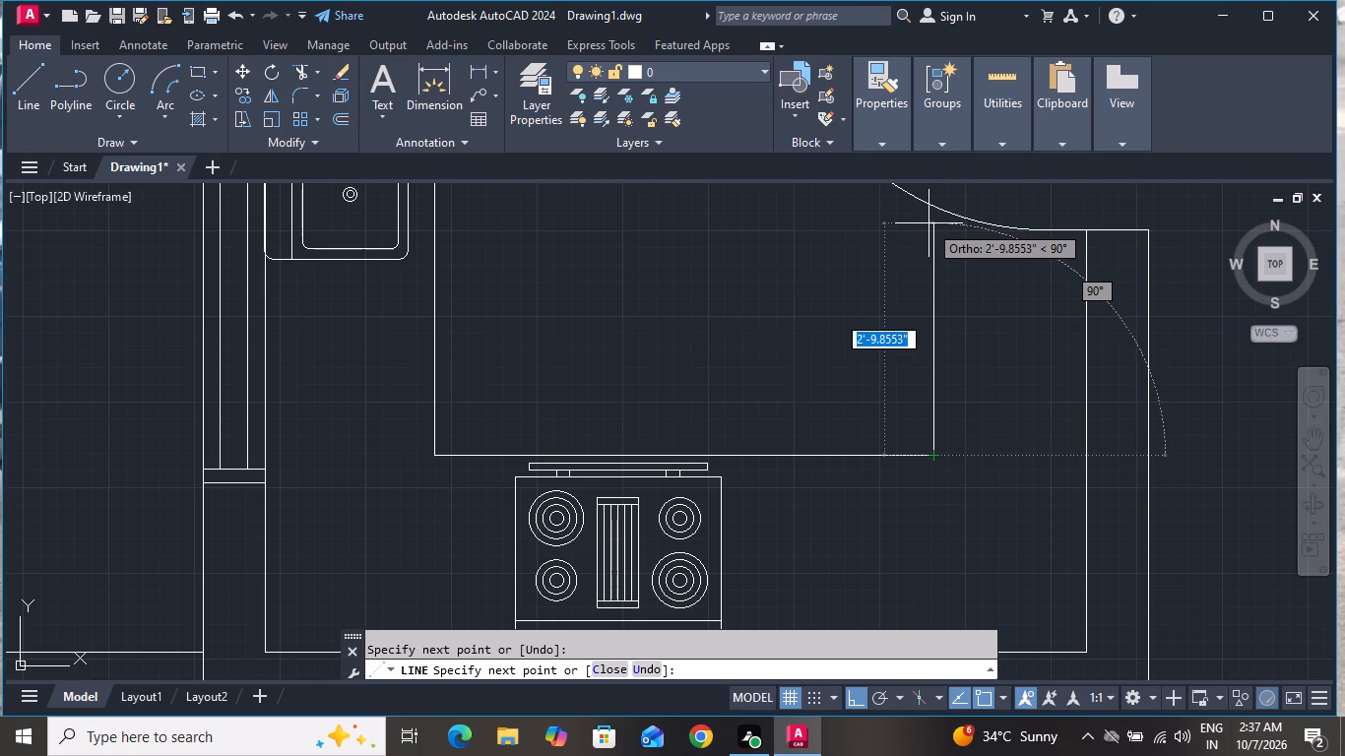
left_click(1021, 236)
right_click(968, 387)
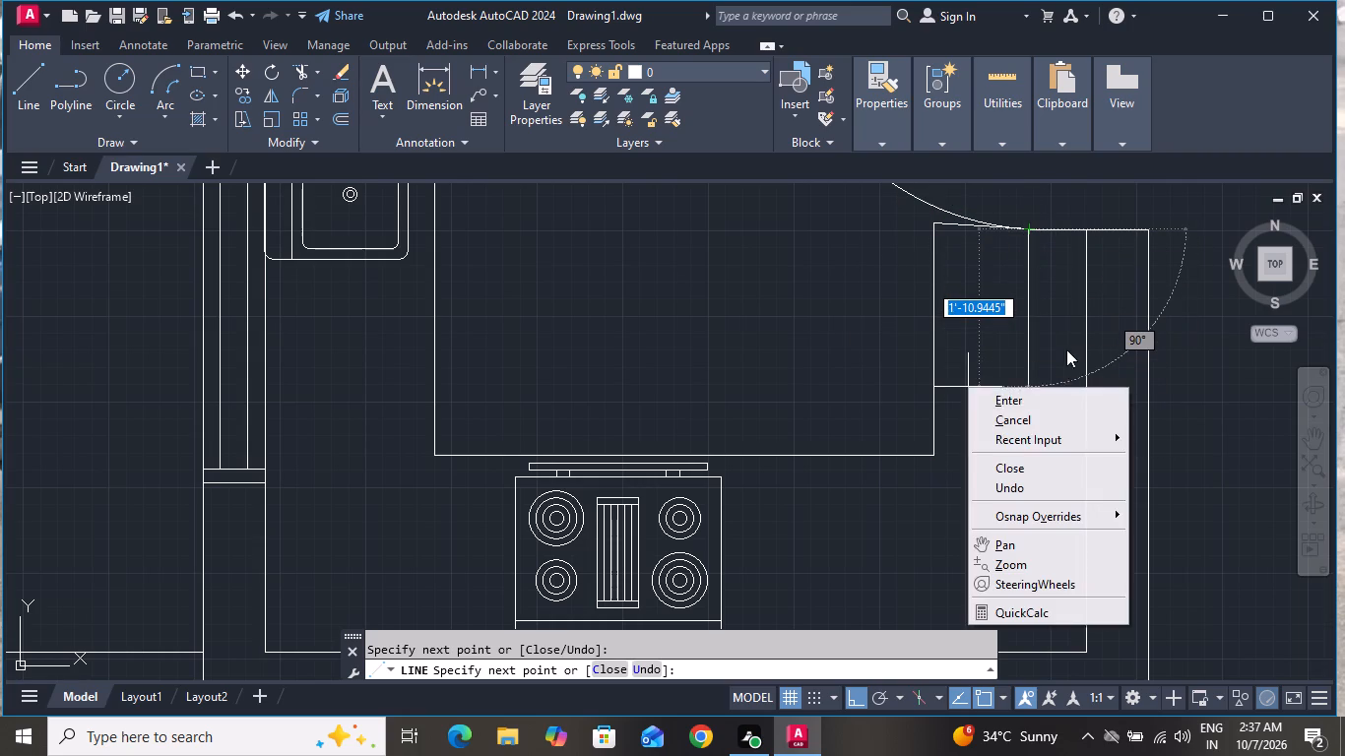
left_click(1033, 412)
Erase the short slanted line joining the counter edge's right end to the door jamb.
scroll(846, 242, "down", 1)
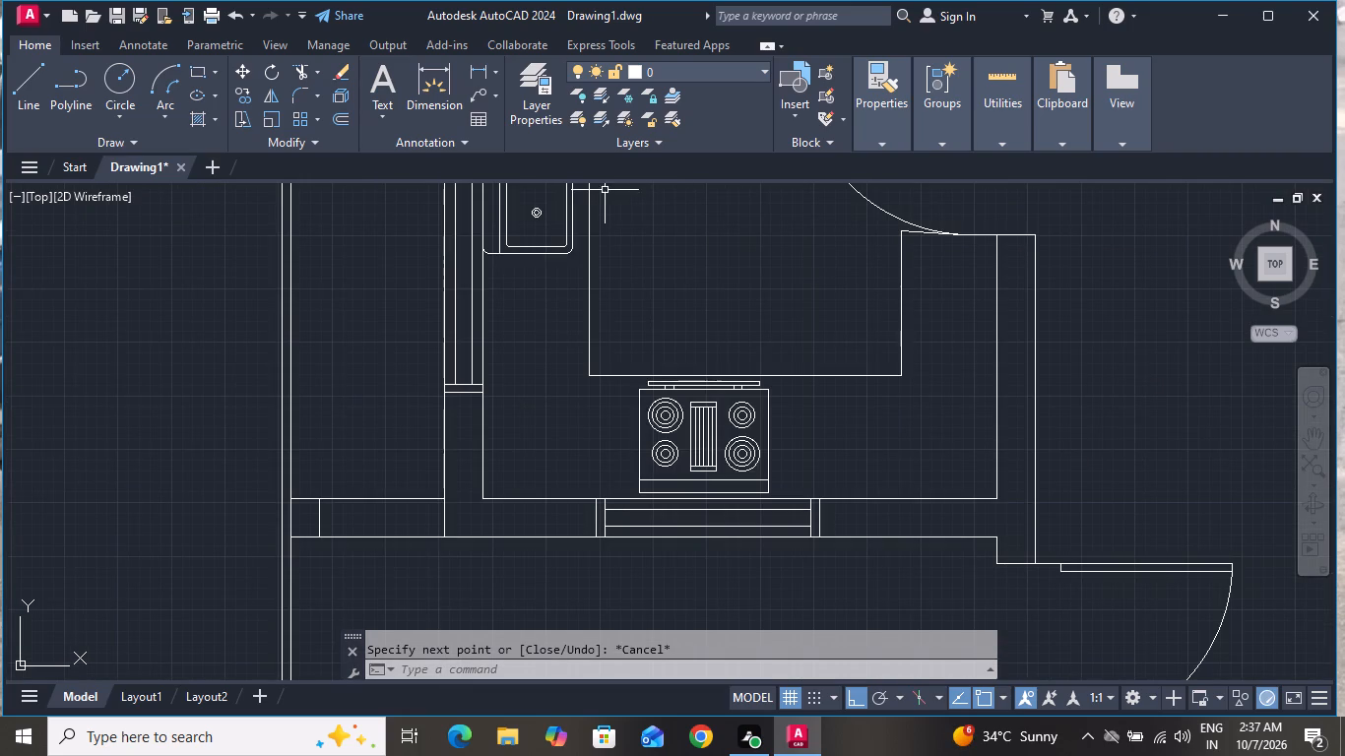
scroll(912, 221, "up", 2)
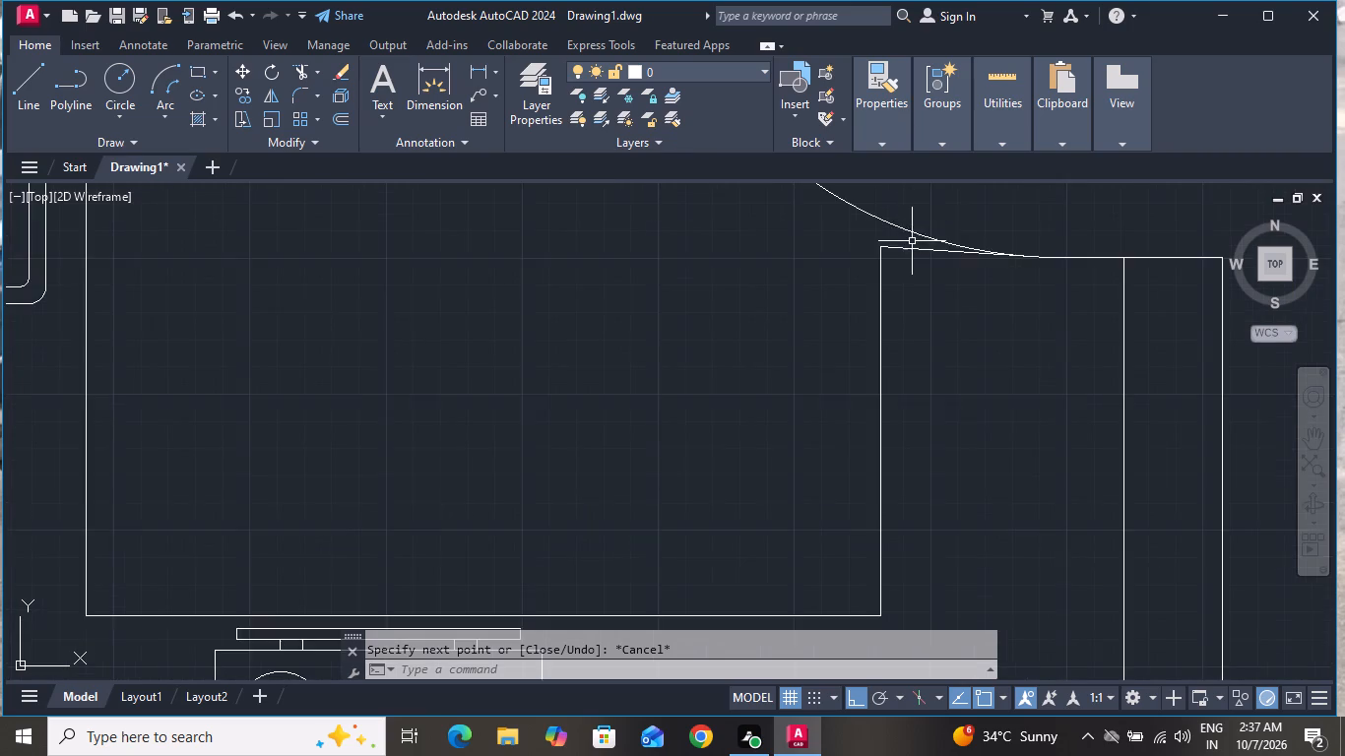
scroll(912, 244, "up", 2)
left_click(908, 258)
key("Delete")
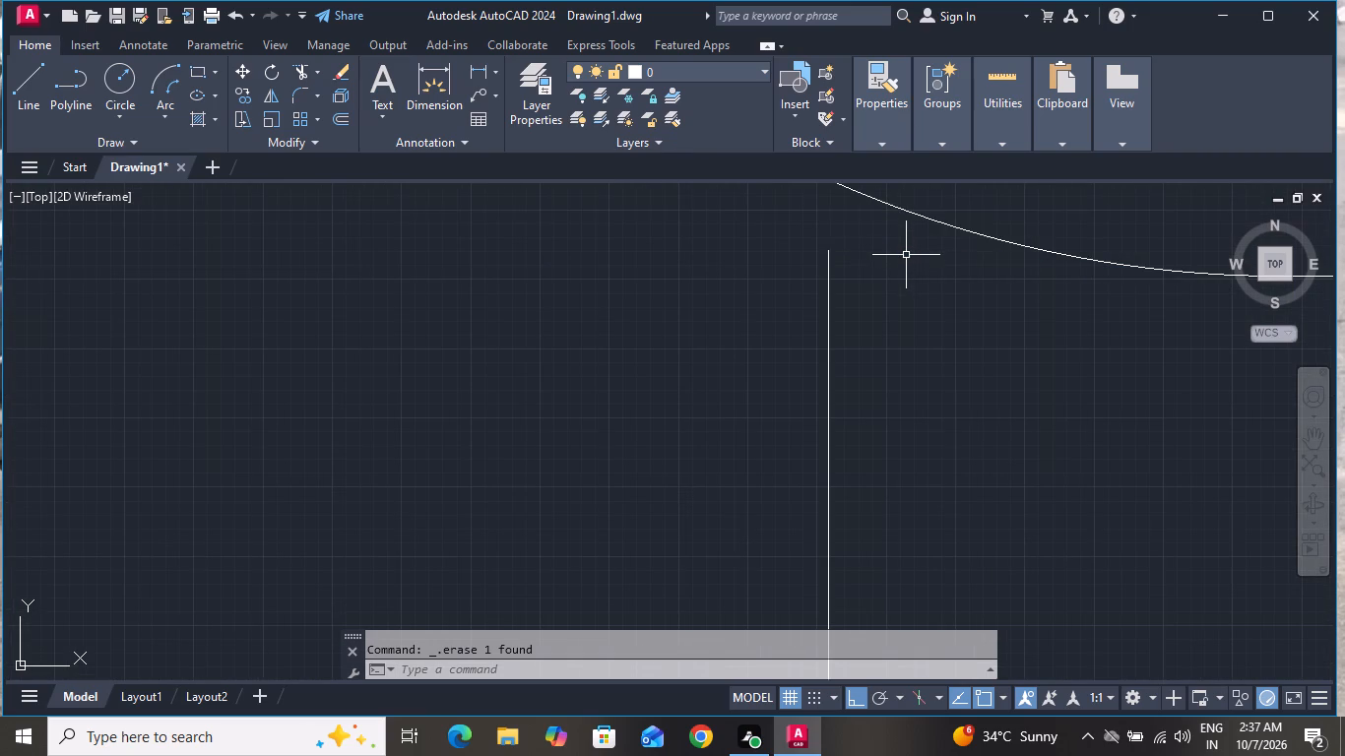
Extend the door jamb line at the kitchen's right wall leftward to the counter's vertical edge.
type("ex")
key("space")
key("space")
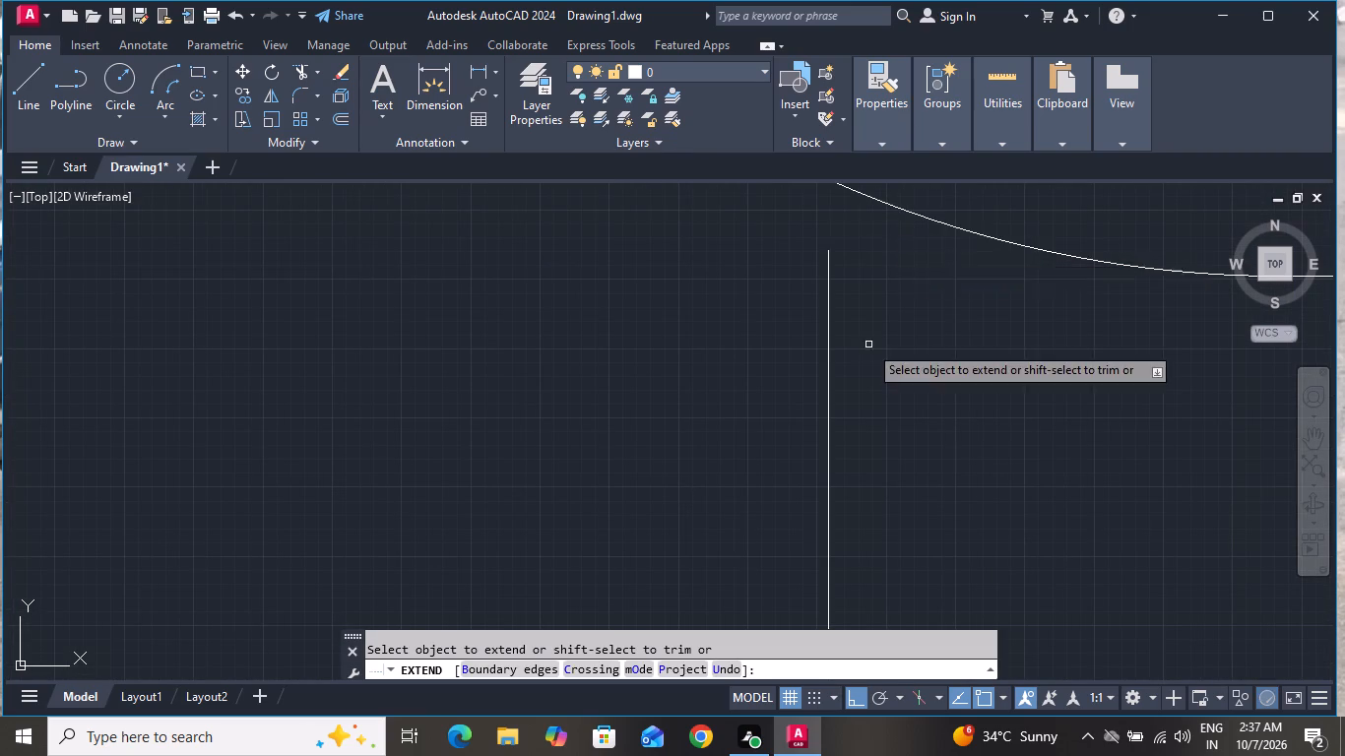
scroll(868, 345, "down", 2)
left_click(1054, 319)
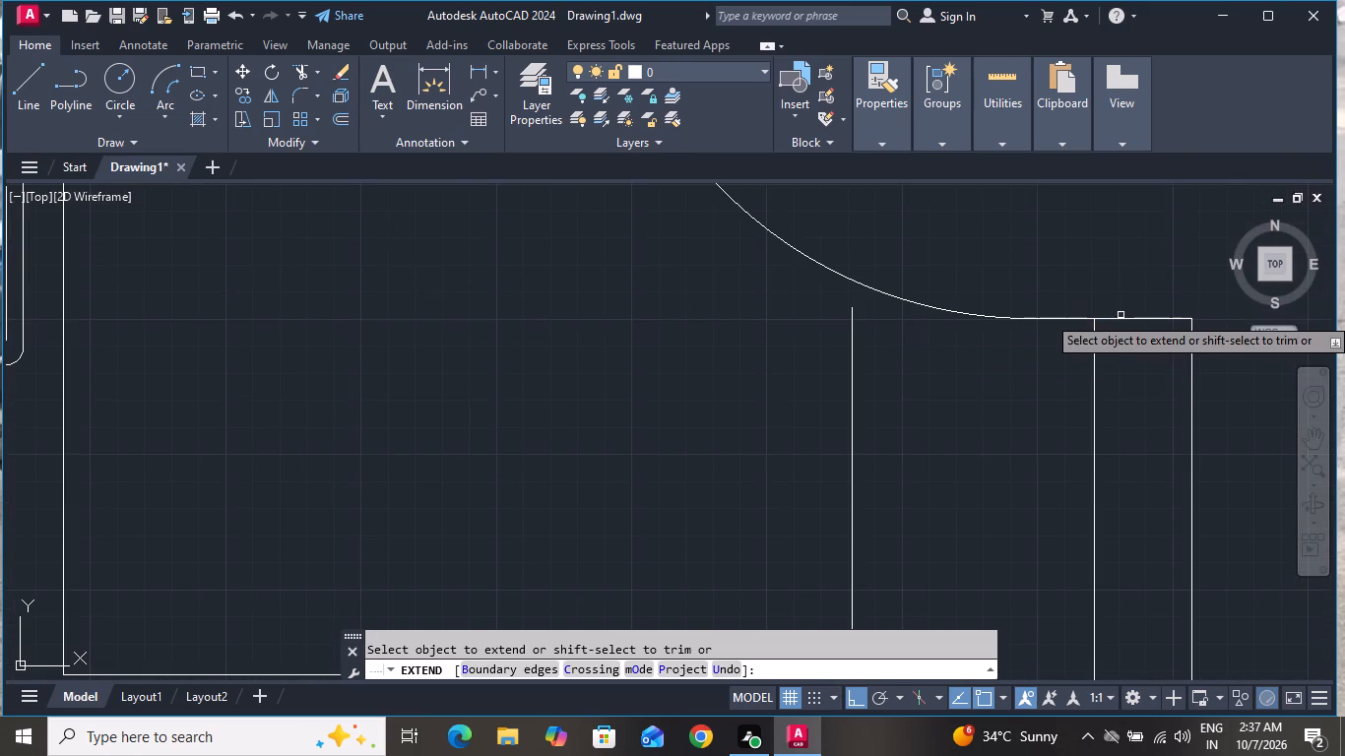
left_click(1121, 318)
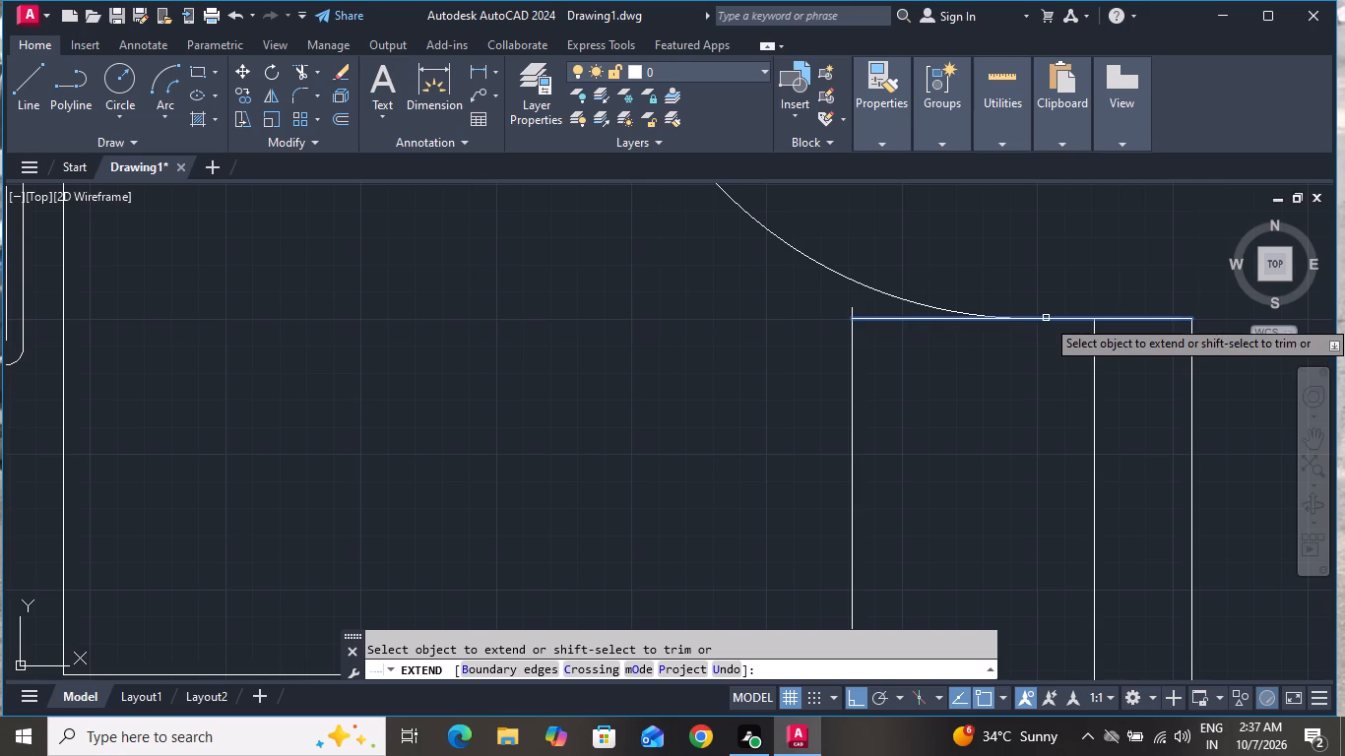
left_click(1046, 318)
key("Escape")
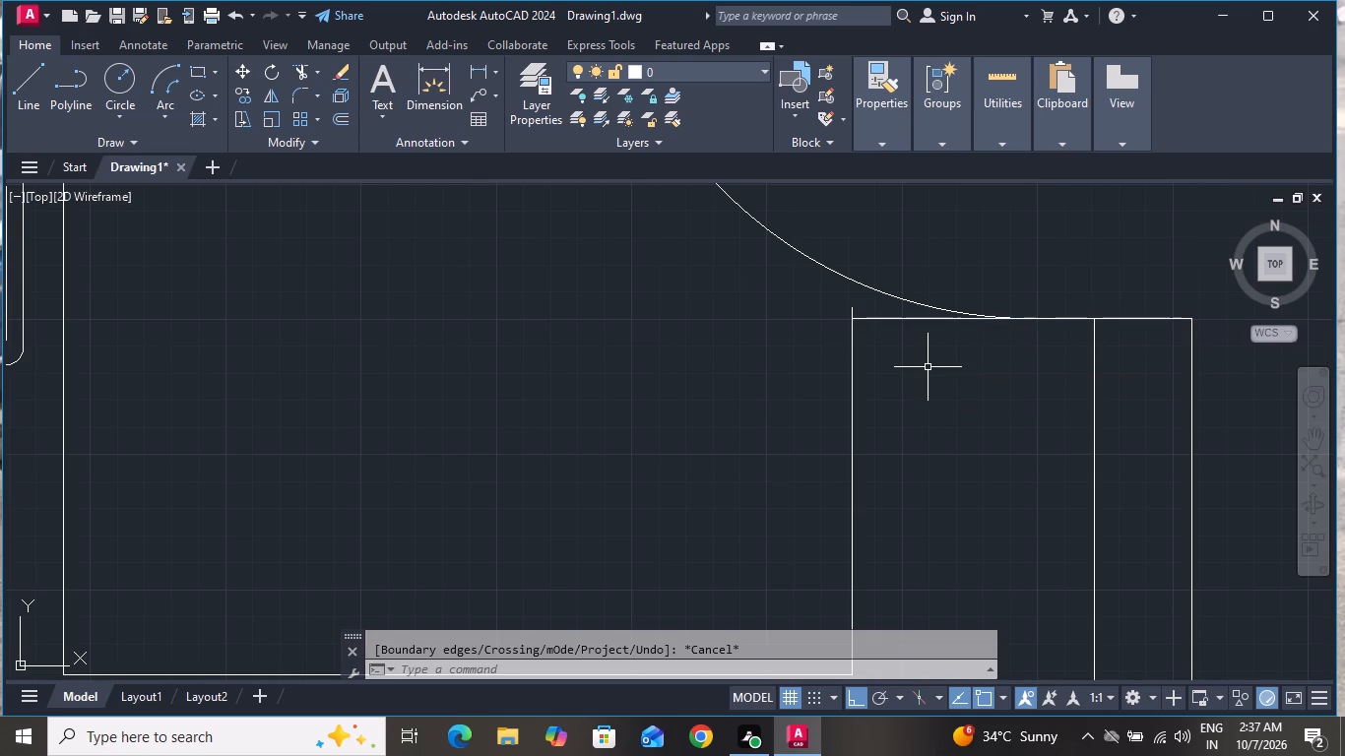
Trim the short stub of the counter's right vertical edge that projects above the extended jamb line.
key("t")
key("r")
key("space")
key("space")
scroll(844, 290, "up", 3)
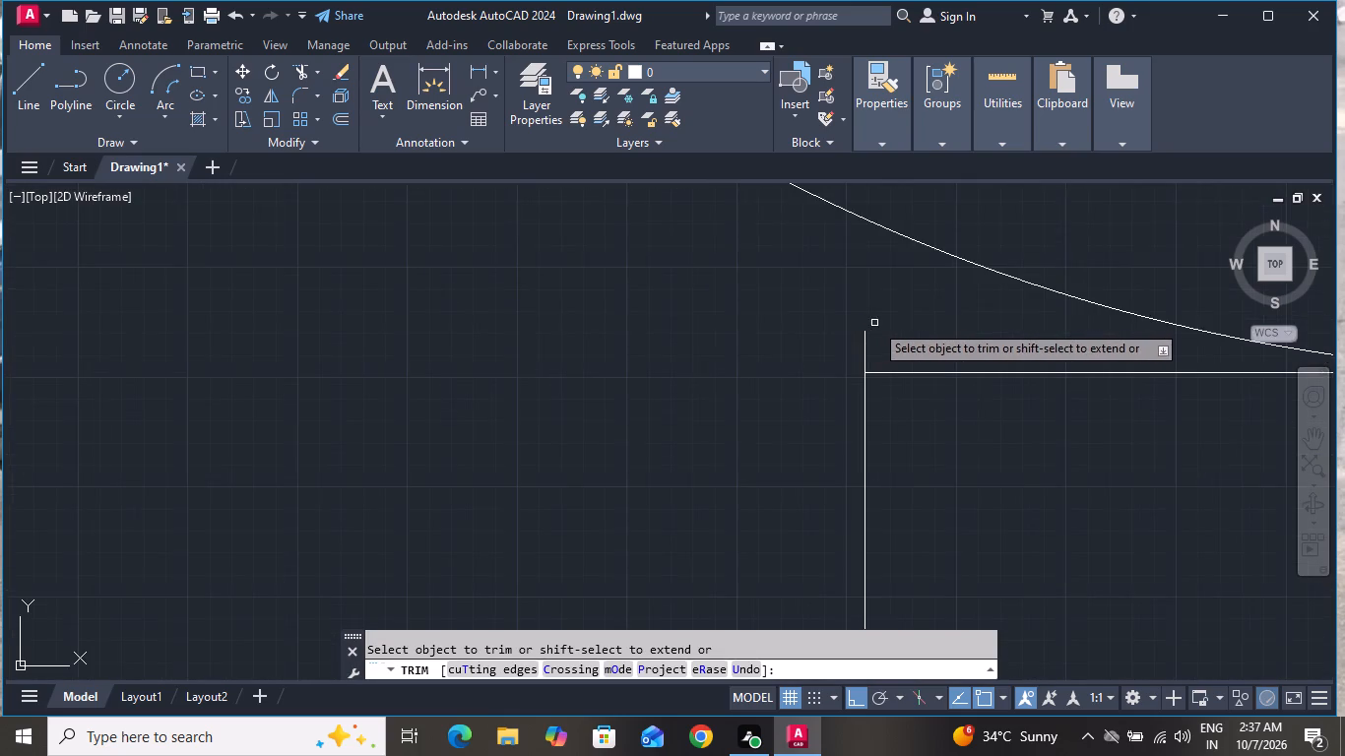
scroll(875, 322, "up", 2)
left_click(875, 343)
left_click(758, 410)
right_click(783, 342)
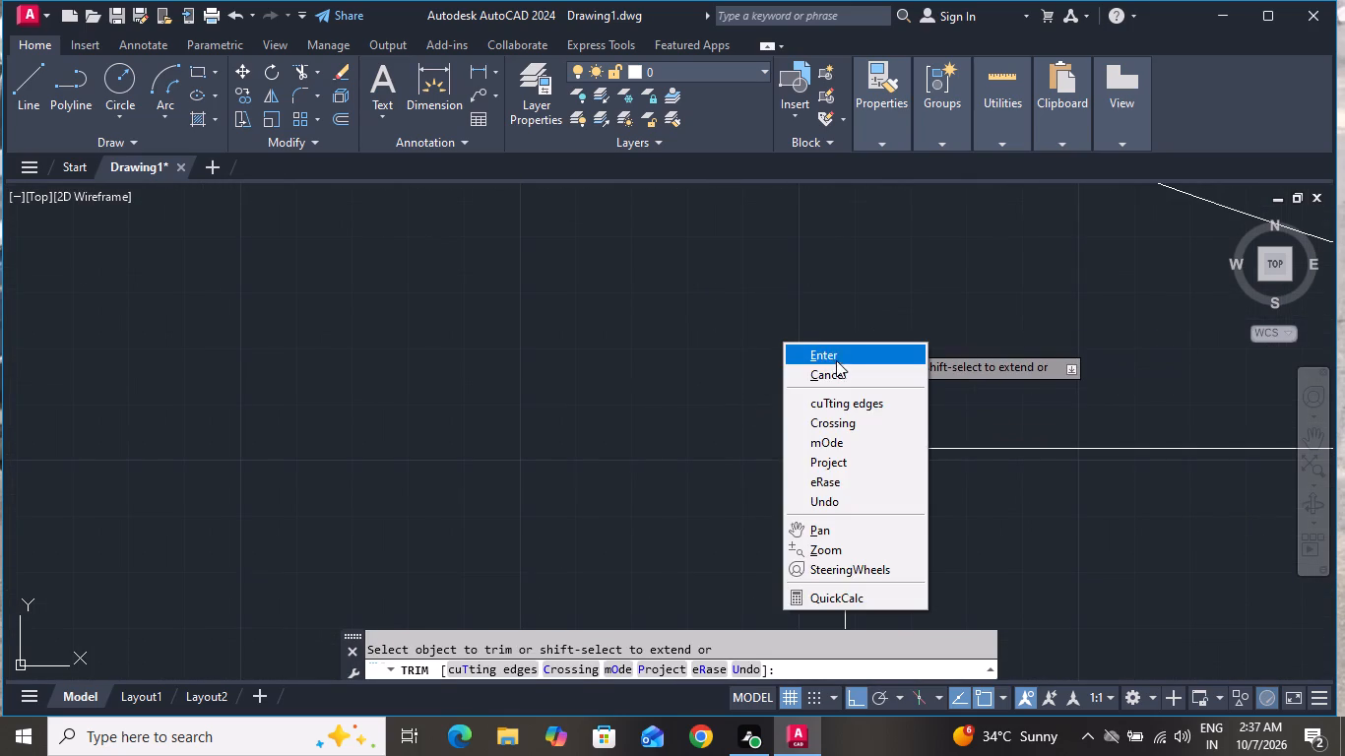
left_click(837, 371)
With Ortho off, copy the bedside table right of the upper-left bedroom's bed to just above the right bedroom's bed, near the outer wall.
scroll(864, 330, "down", 7)
scroll(932, 344, "up", 1)
scroll(934, 349, "down", 1)
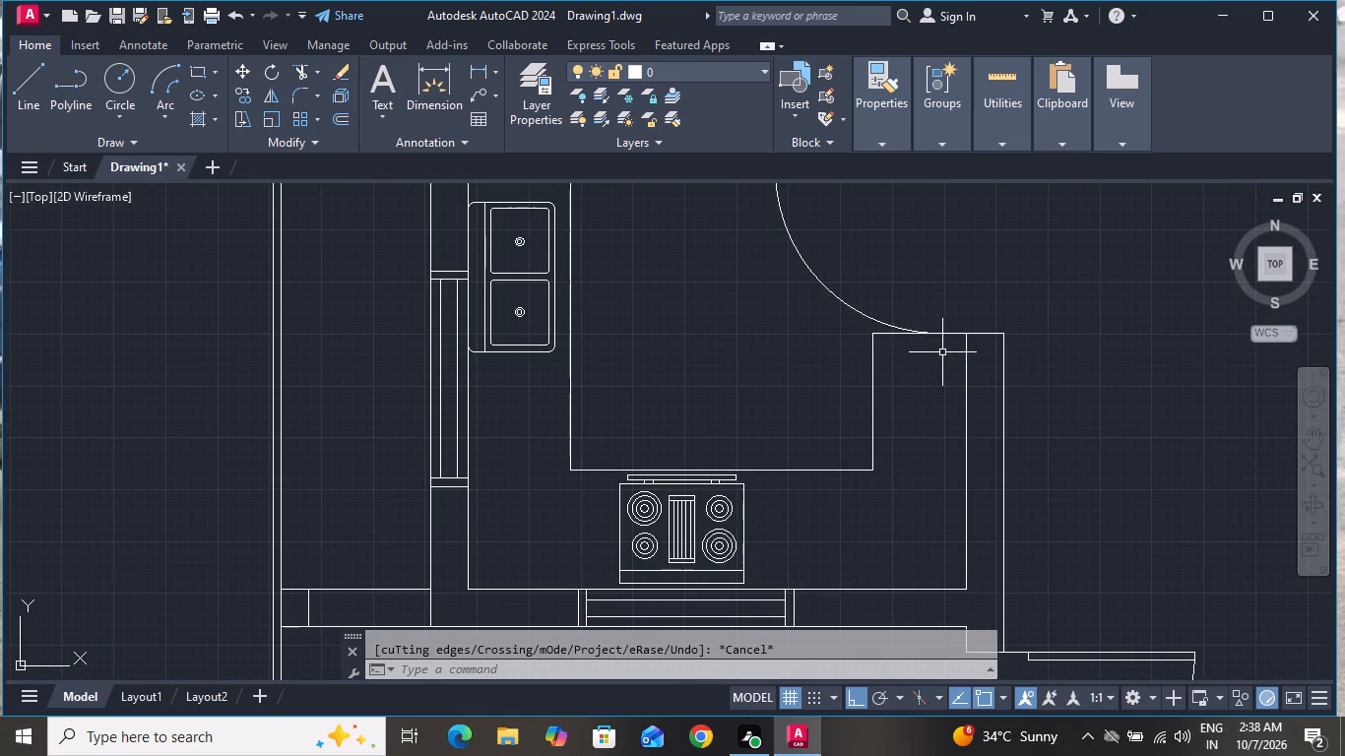
scroll(1050, 380, "down", 1)
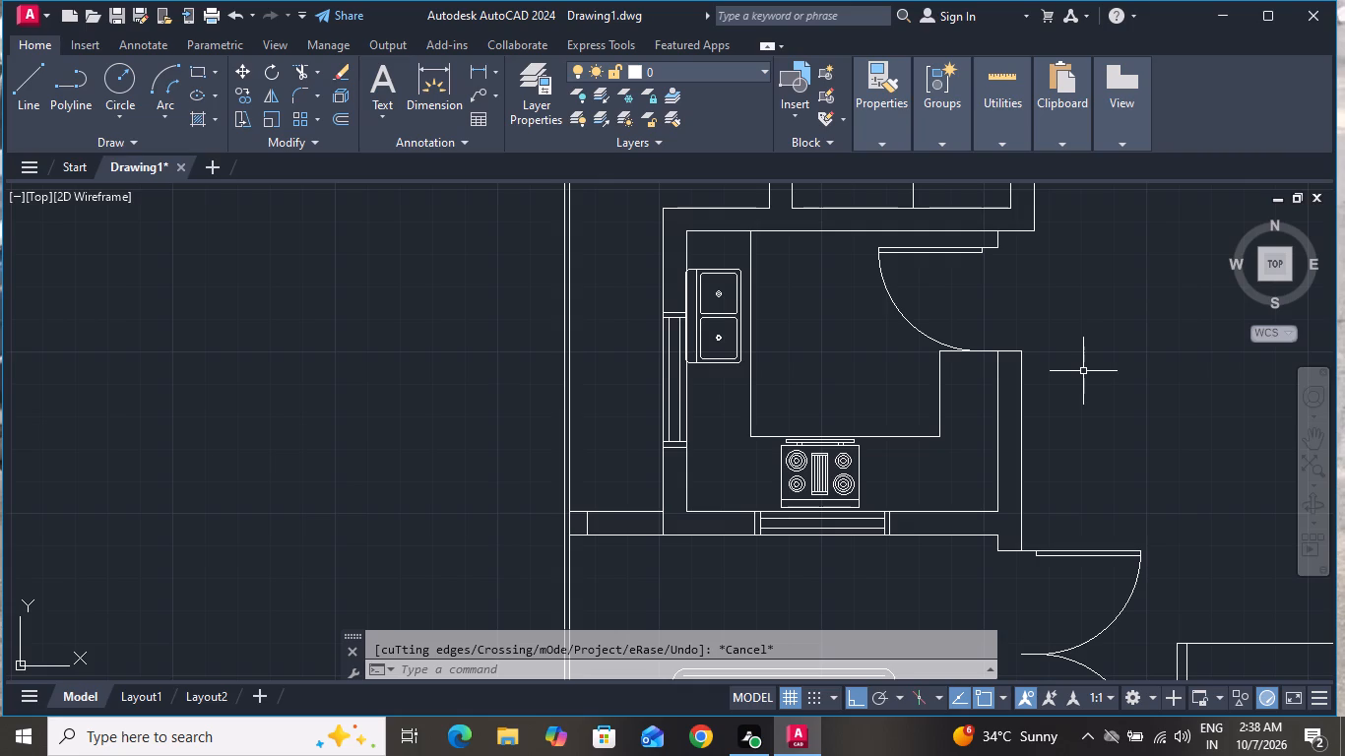
scroll(757, 587, "down", 3)
scroll(785, 372, "up", 4)
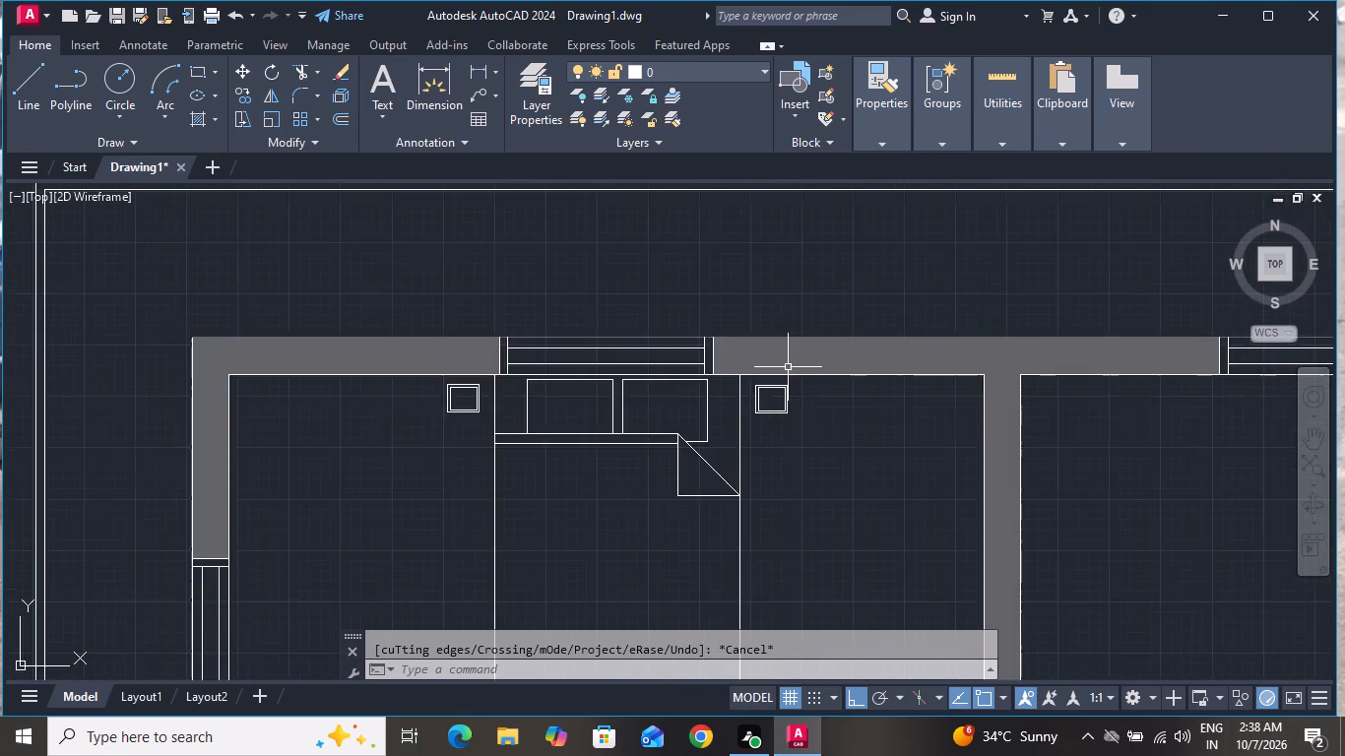
scroll(788, 367, "up", 4)
left_click(804, 473)
left_click(498, 581)
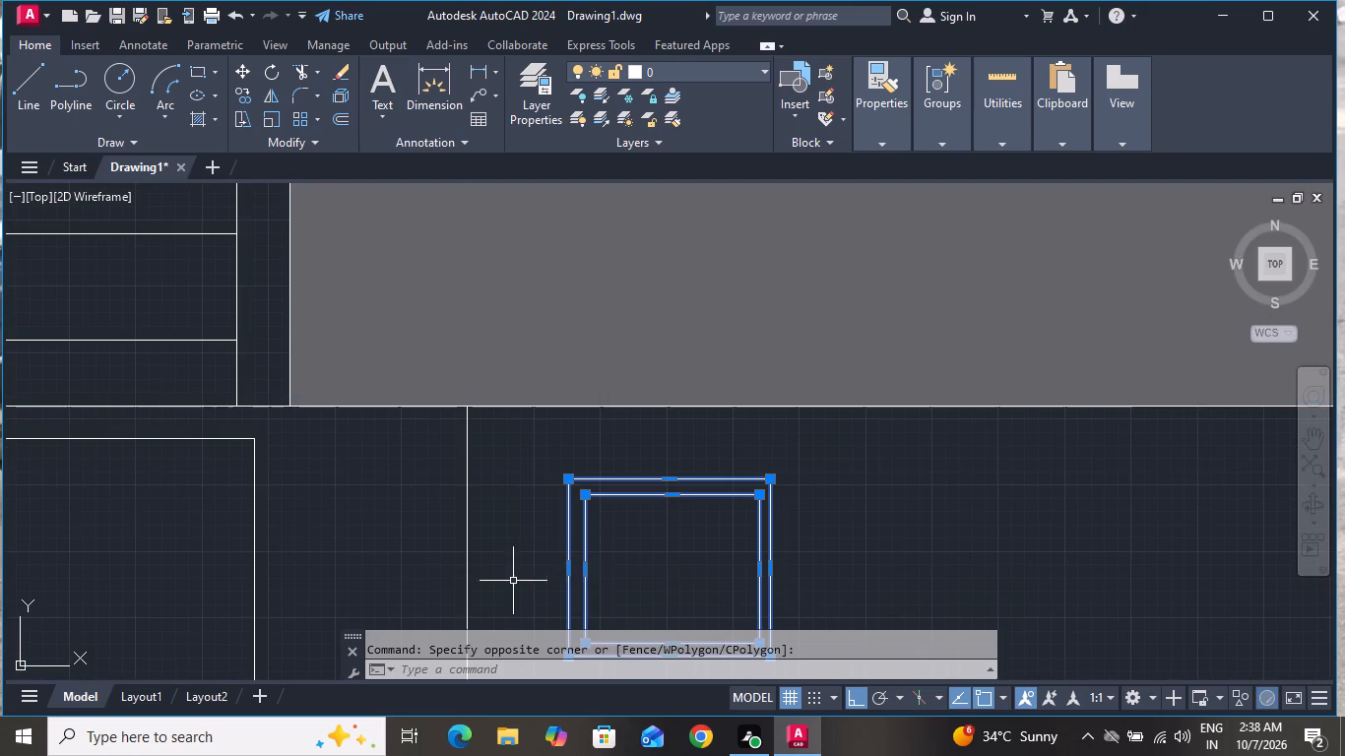
left_click(241, 92)
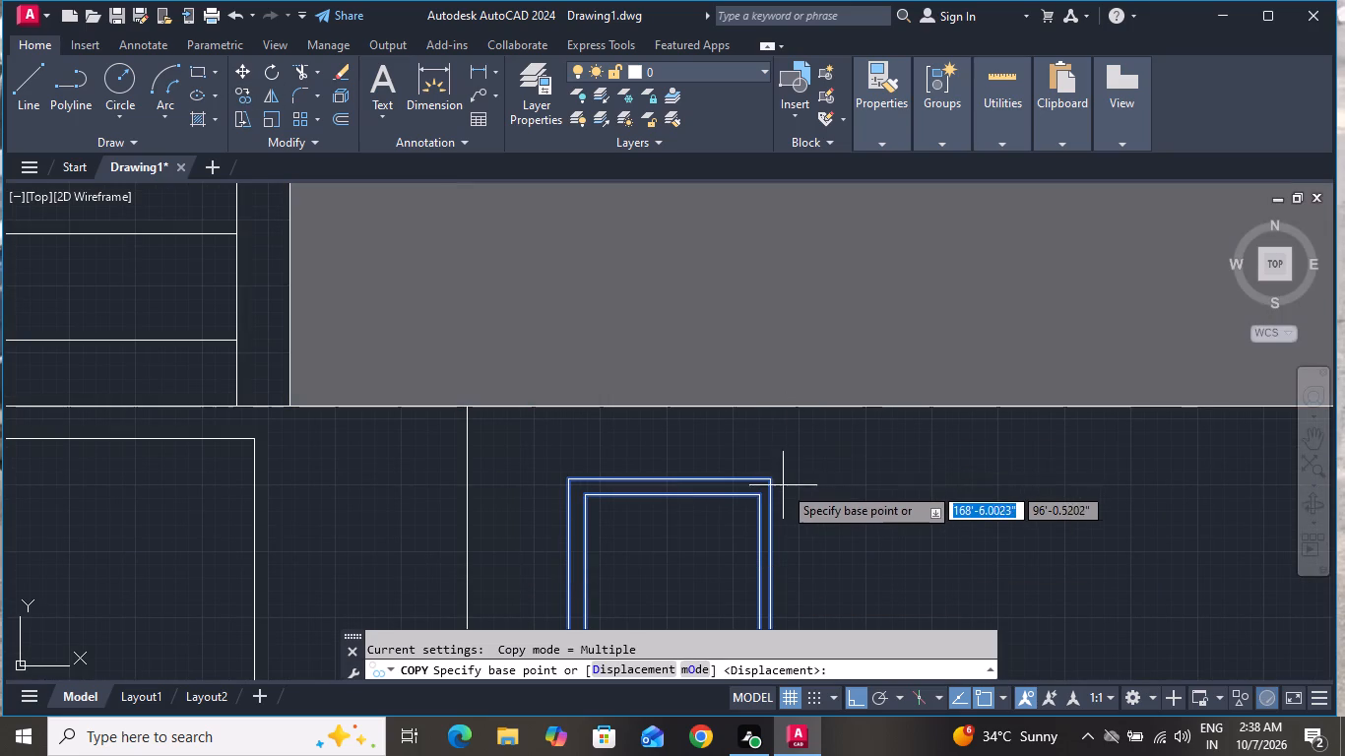
left_click(771, 480)
scroll(792, 405, "down", 7)
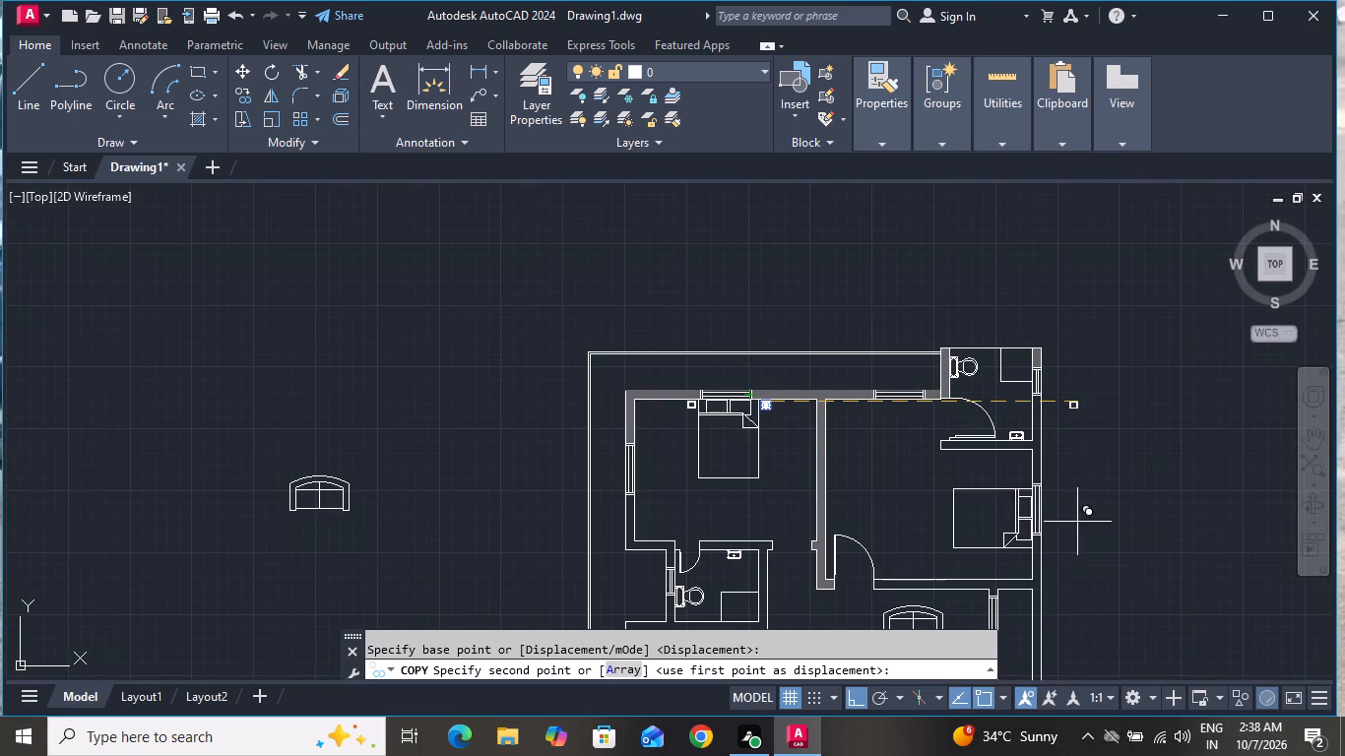
scroll(1053, 500, "down", 1)
scroll(1041, 506, "up", 2)
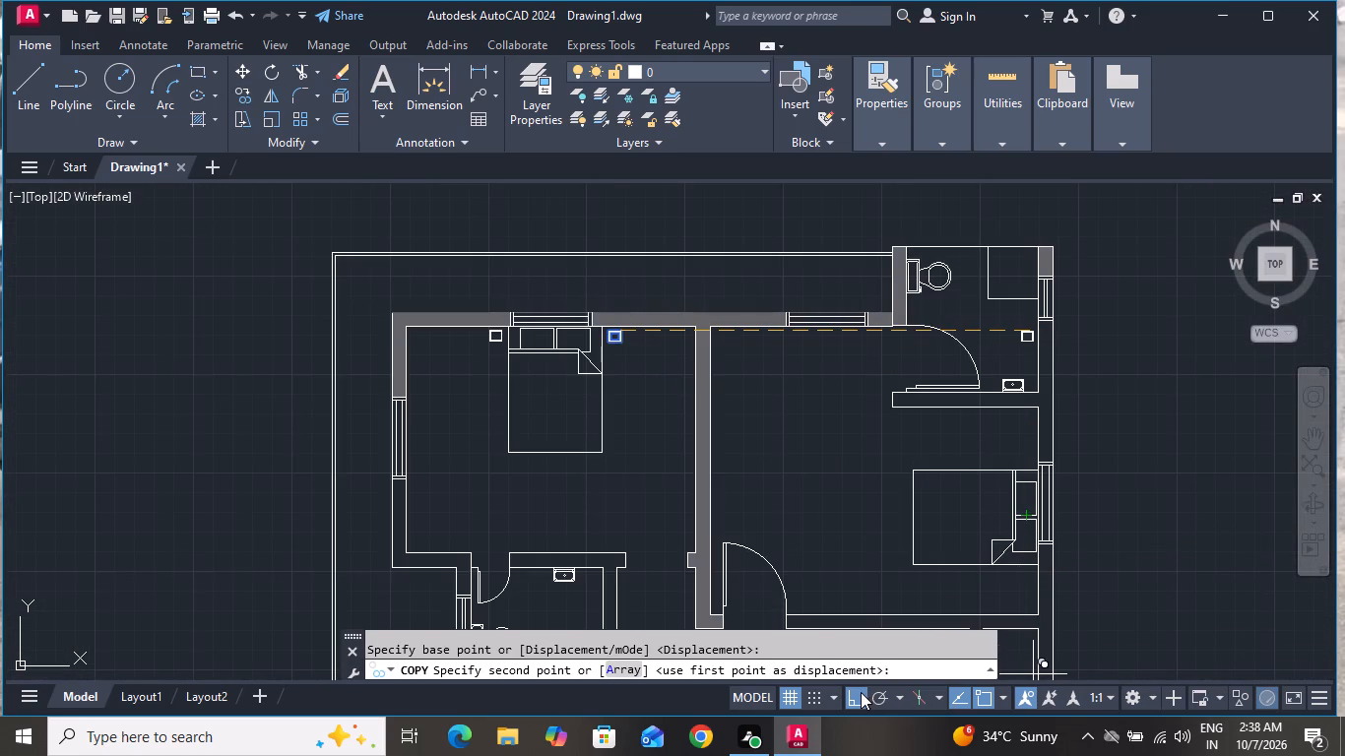
left_click(861, 692)
scroll(1024, 470, "up", 3)
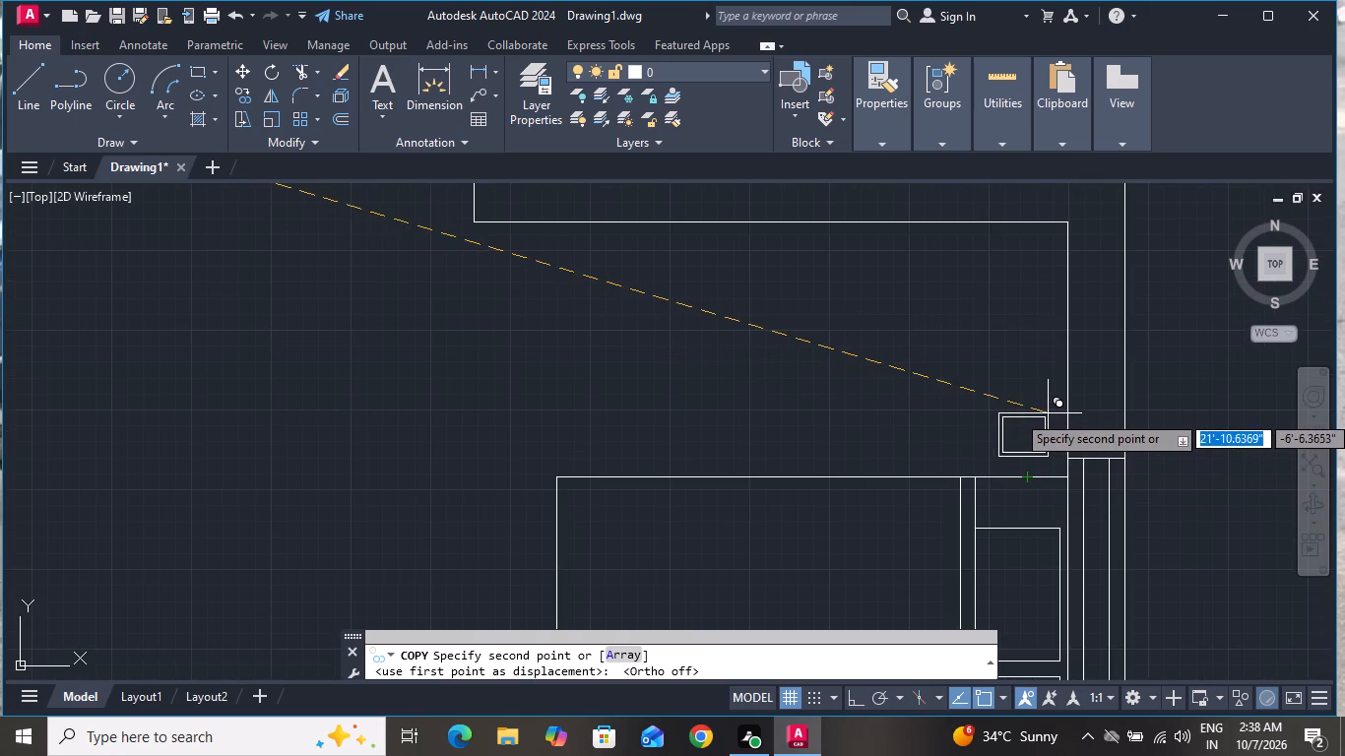
left_click(1050, 412)
Place a second copy of the bedside table just below the right bedroom's bed, near the outer wall, and finish copying.
scroll(936, 253, "down", 3)
scroll(959, 442, "up", 2)
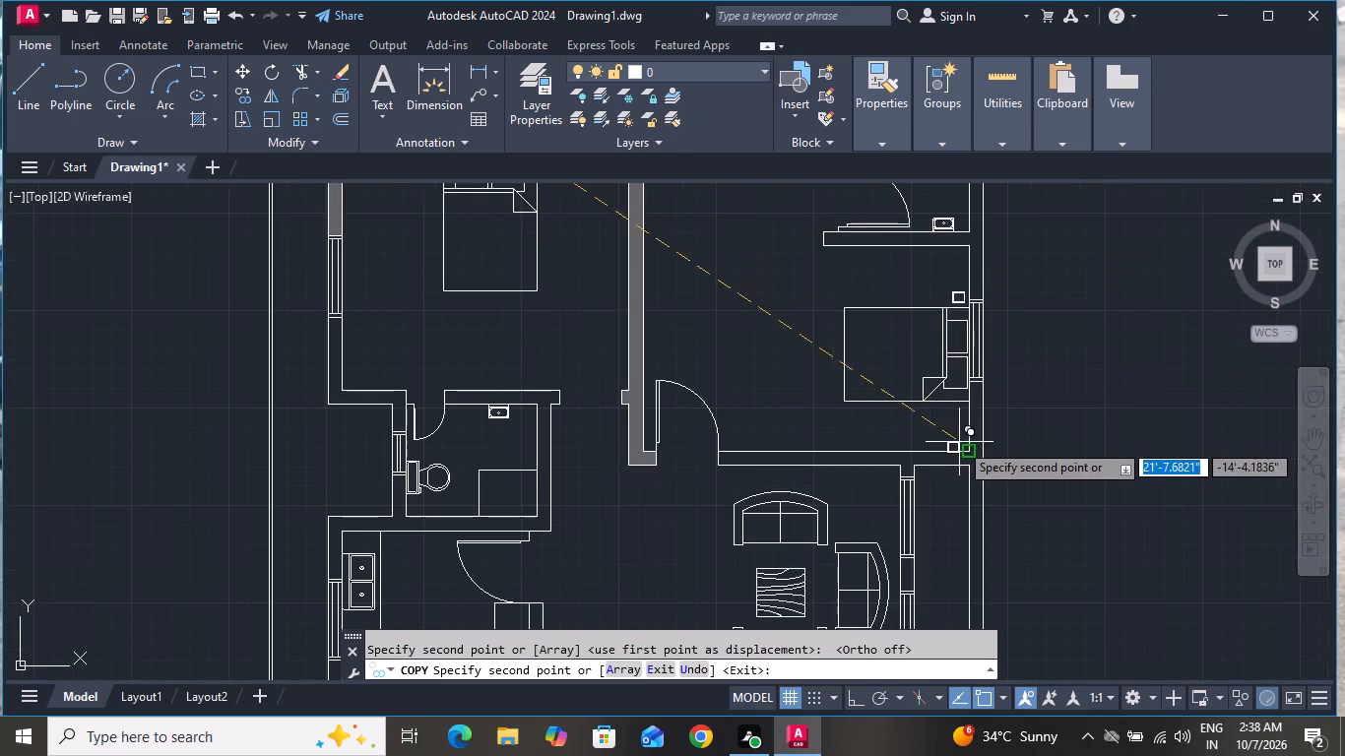
scroll(959, 442, "up", 1)
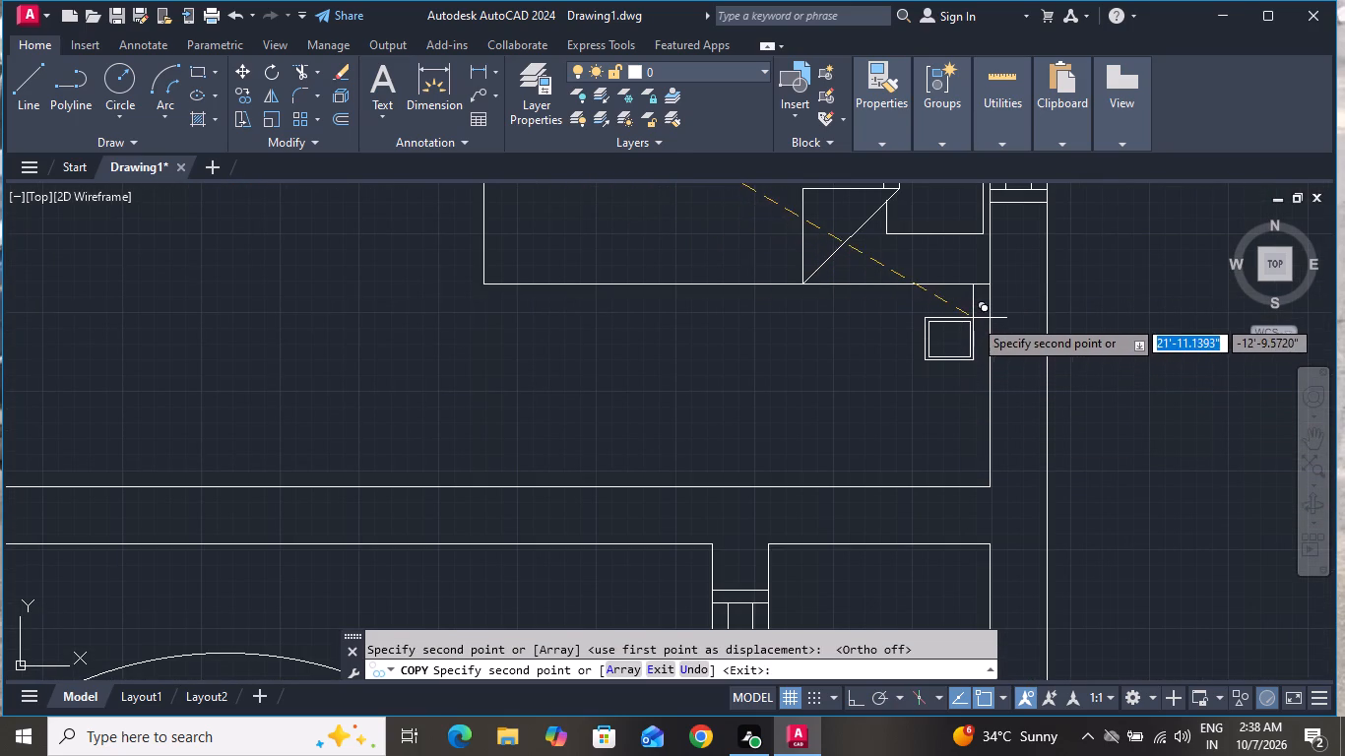
left_click(973, 318)
right_click(766, 386)
left_click(829, 412)
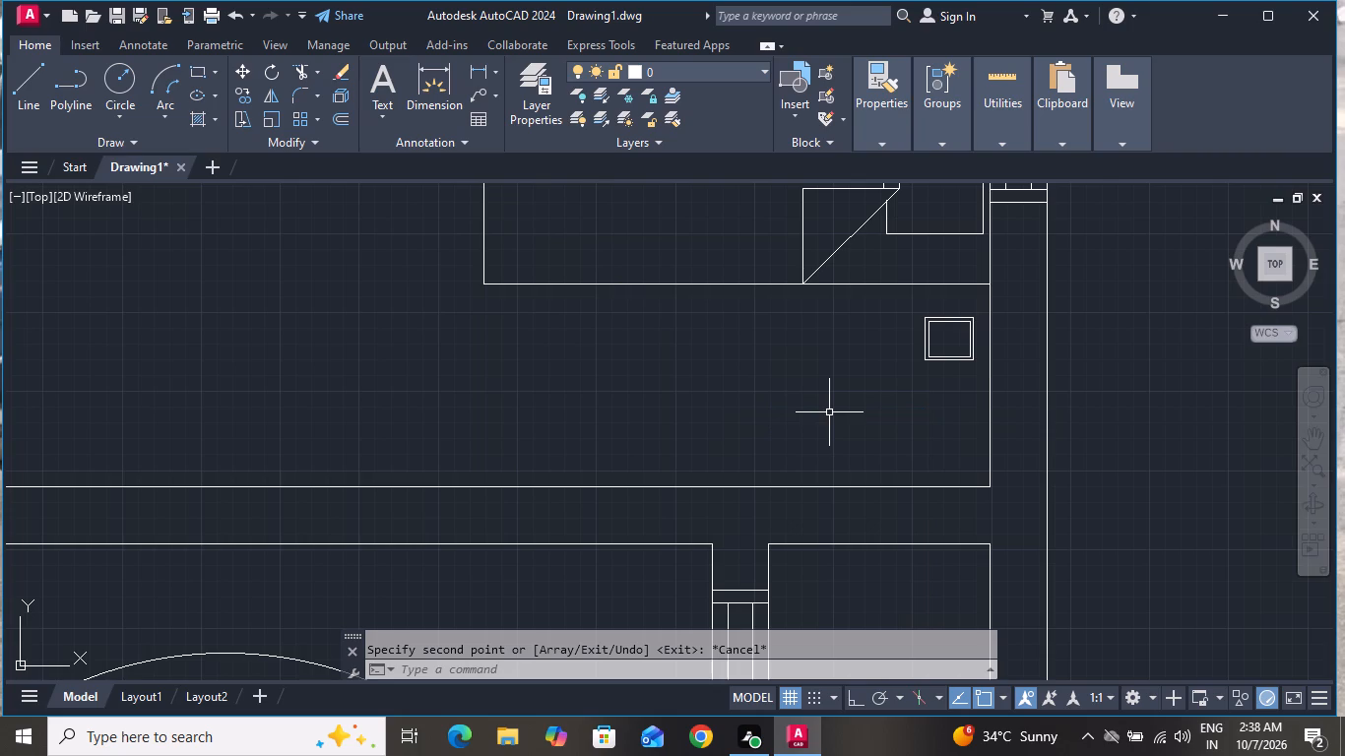
Erase the spare two-seat sofa lying outside the house, to the left of the floor plan.
scroll(814, 463, "down", 4)
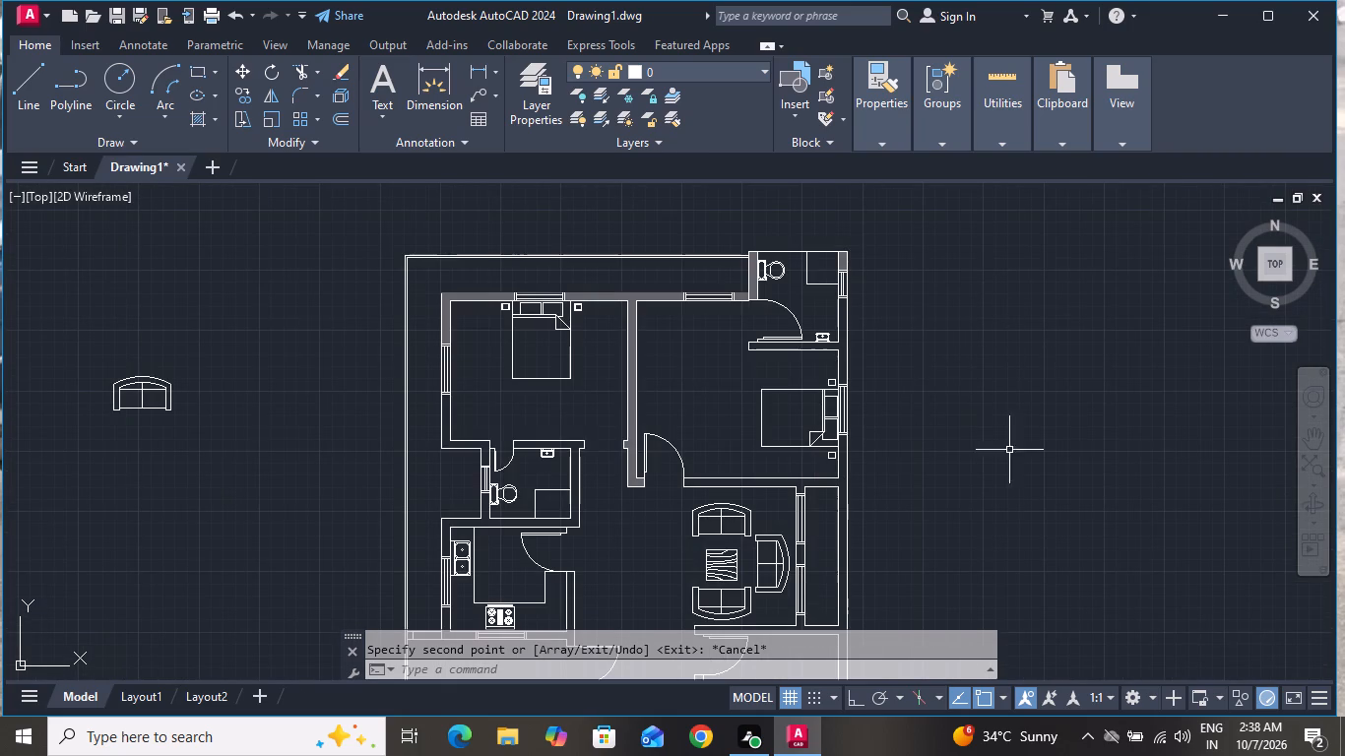
scroll(987, 391, "down", 1)
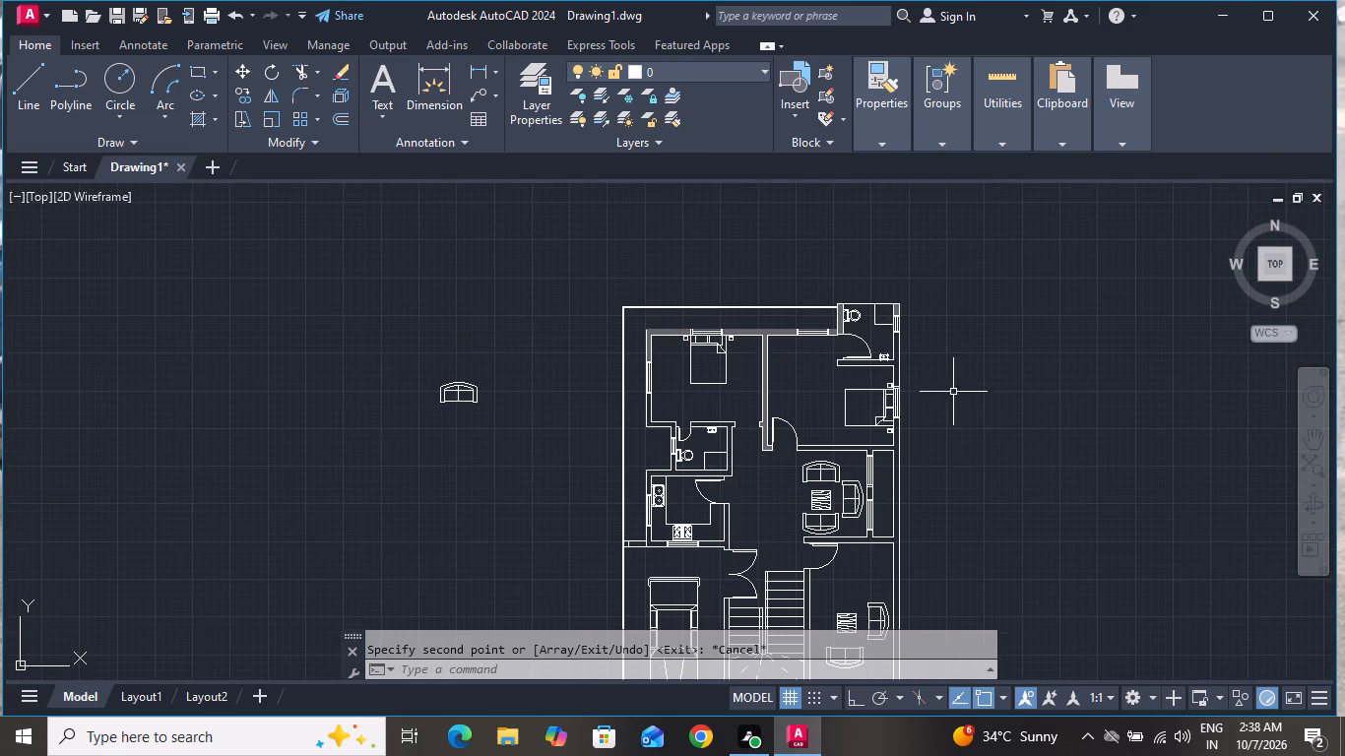
left_click_drag(489, 321, 477, 357)
left_click(428, 483)
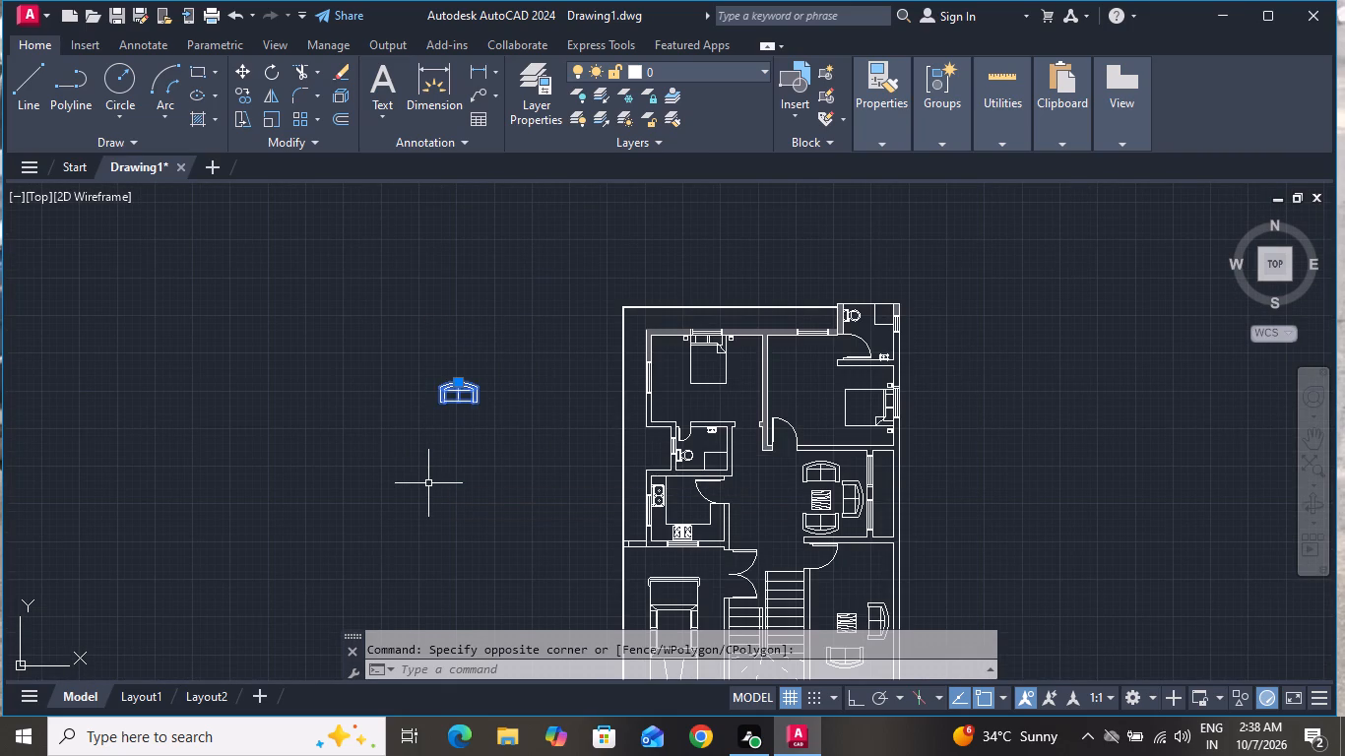
key("Delete")
Add a multiline text label about 8'-11" wide below the upper-left bedroom's bed, reading "bedroom" with 15'4"x12'0" on the second line.
scroll(611, 486, "down", 2)
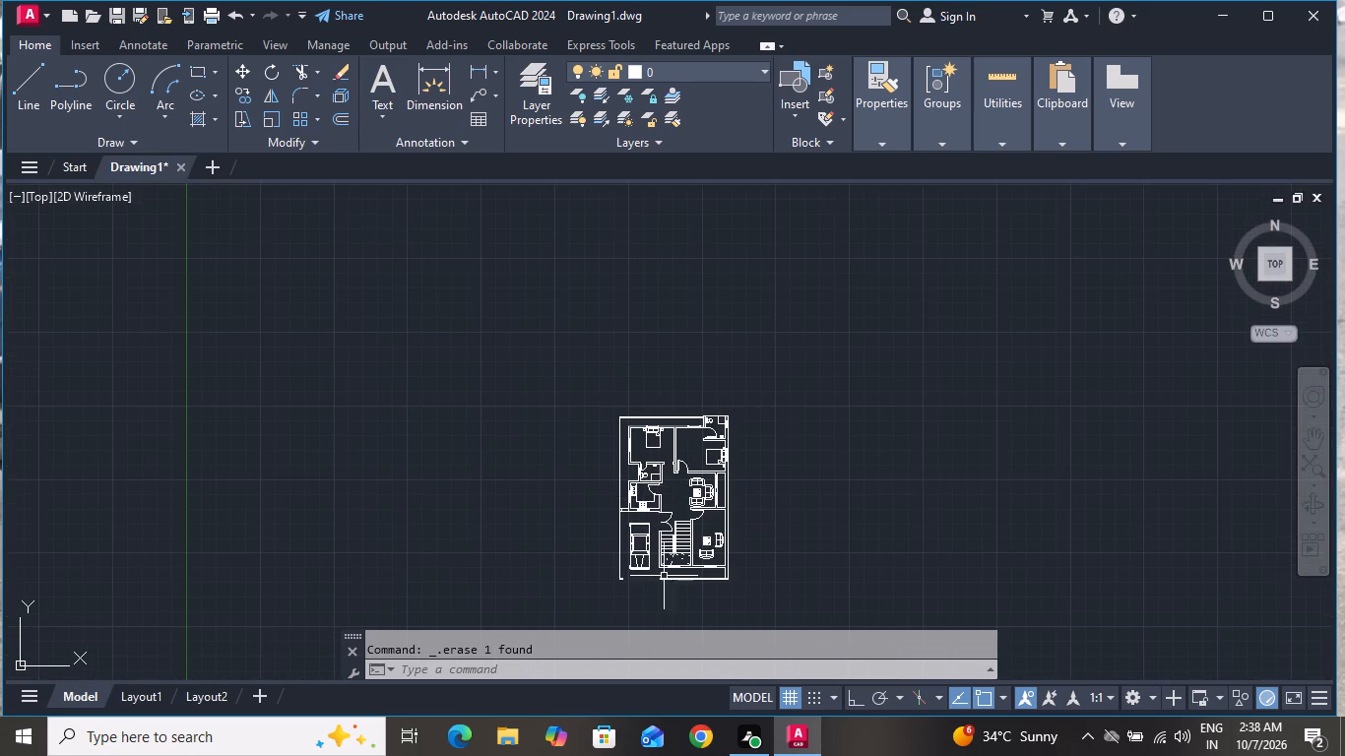
scroll(673, 627, "up", 2)
left_click(383, 90)
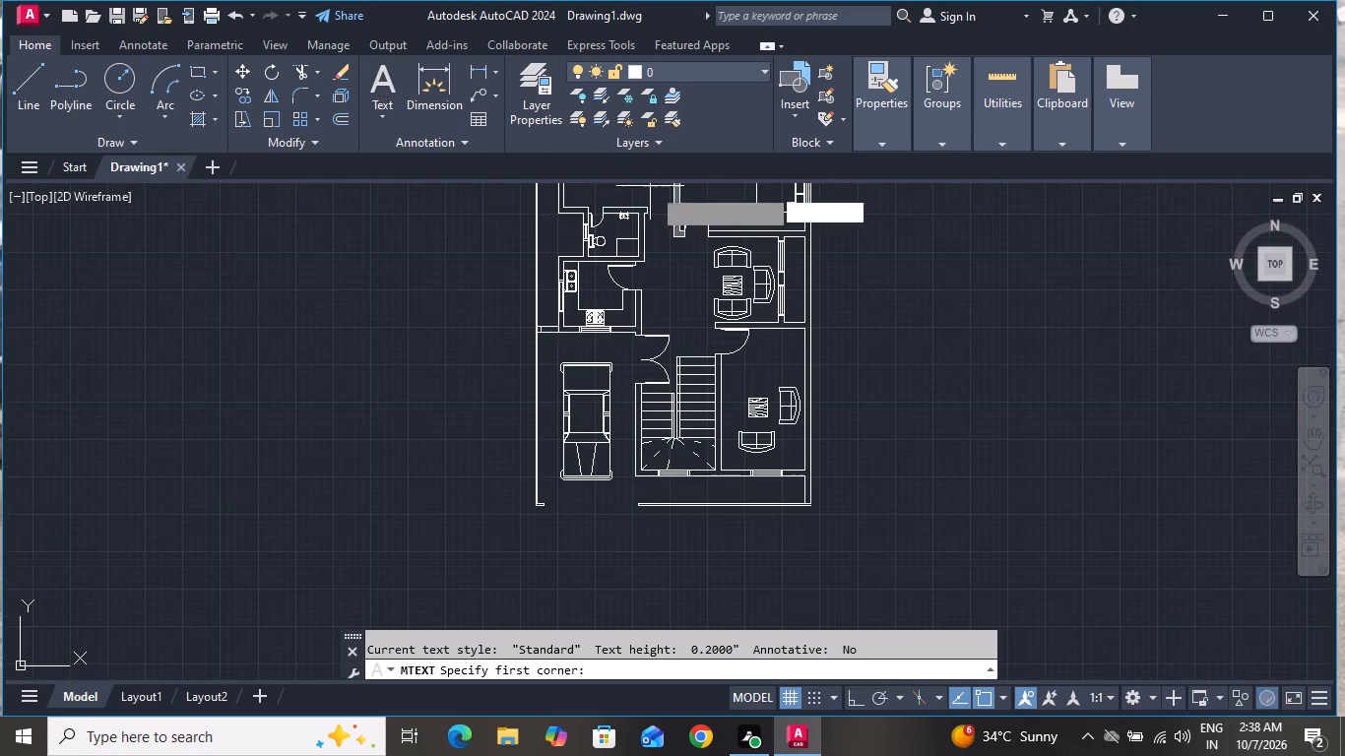
scroll(654, 203, "down", 1)
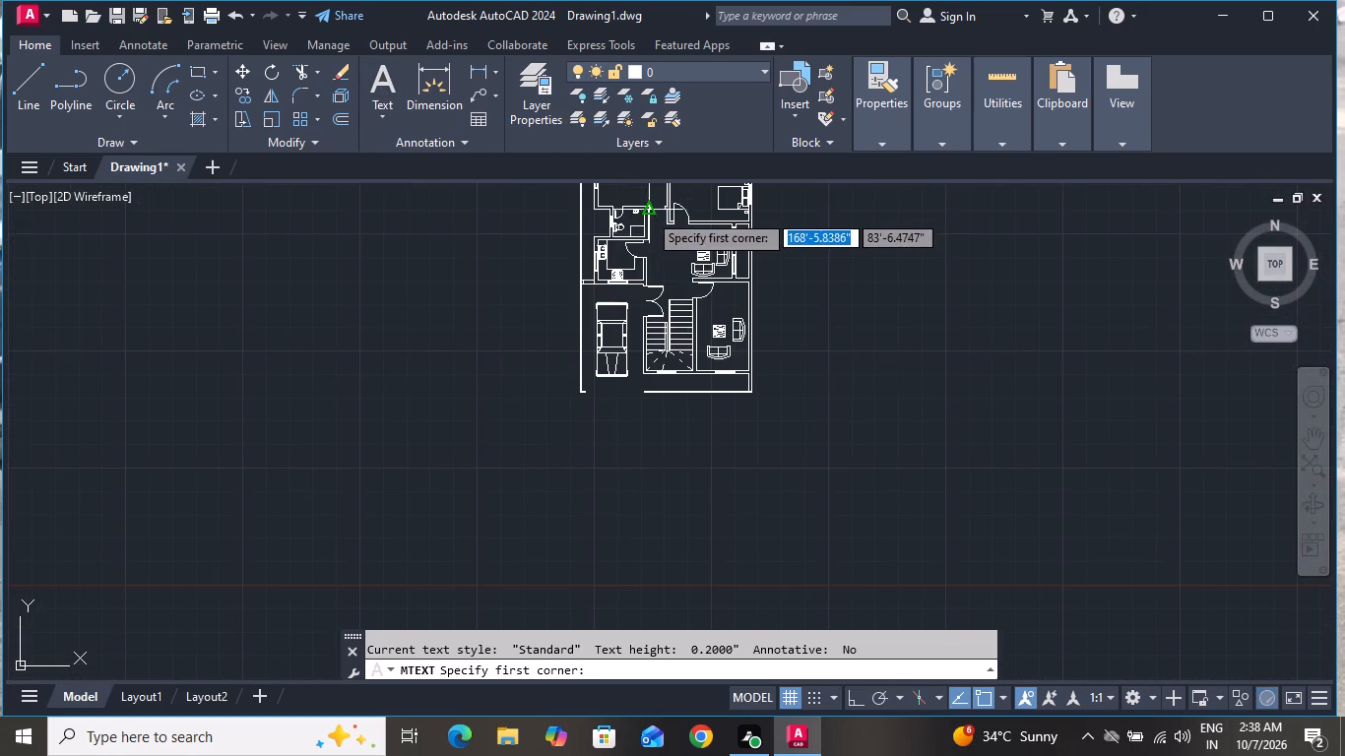
scroll(639, 229, "down", 3)
scroll(630, 185, "up", 5)
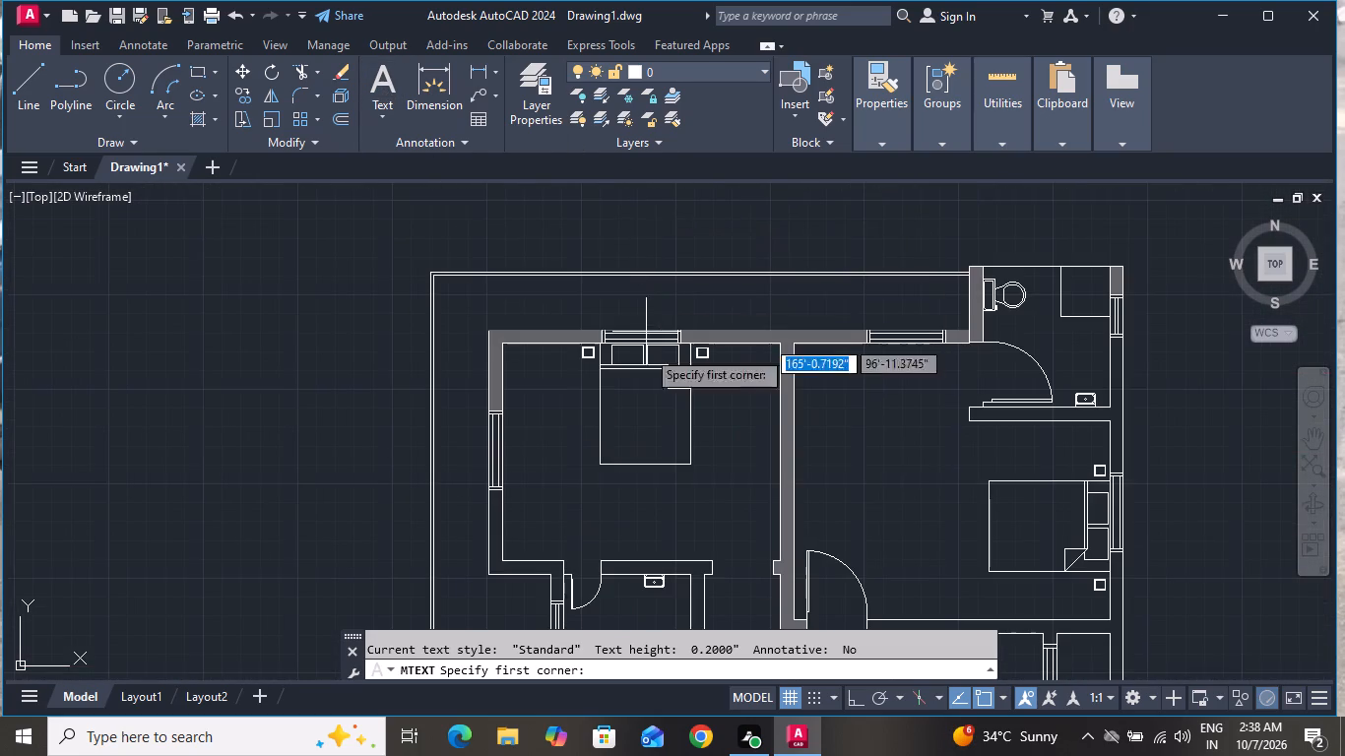
left_click(595, 498)
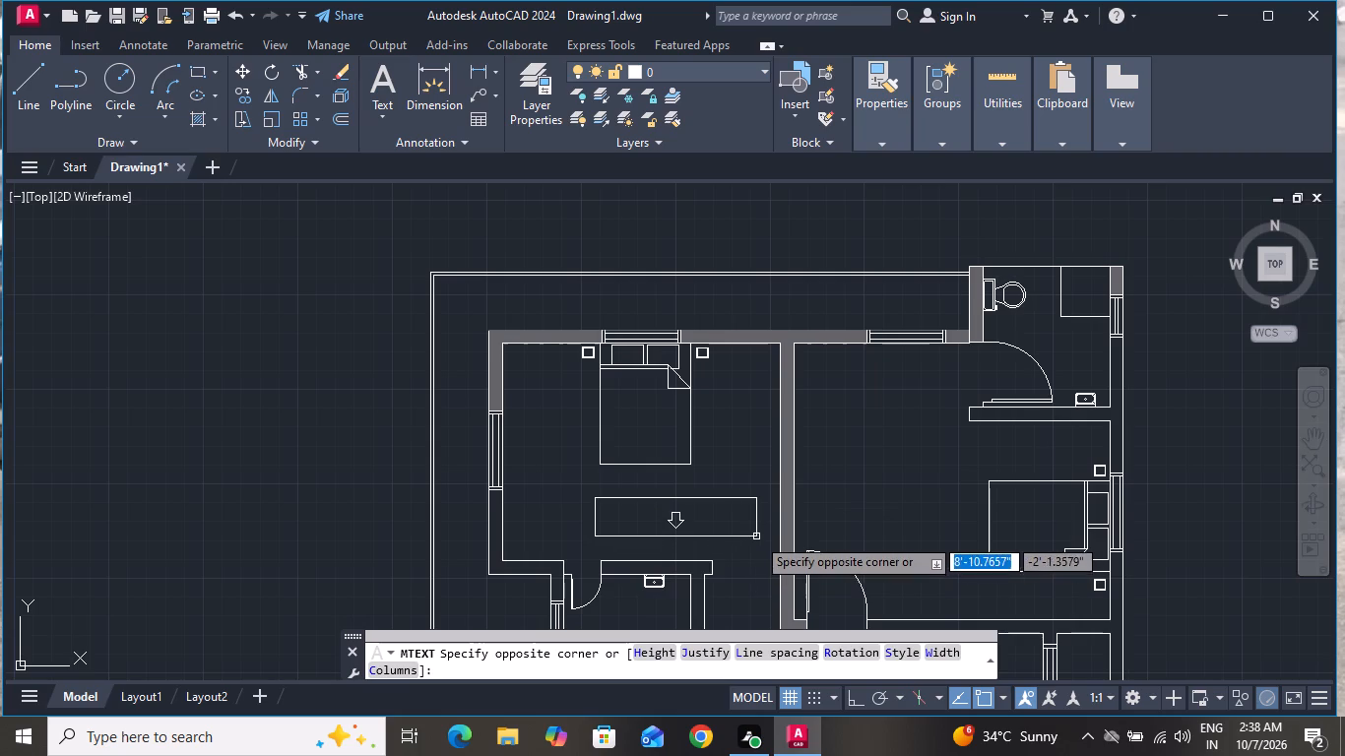
left_click(756, 536)
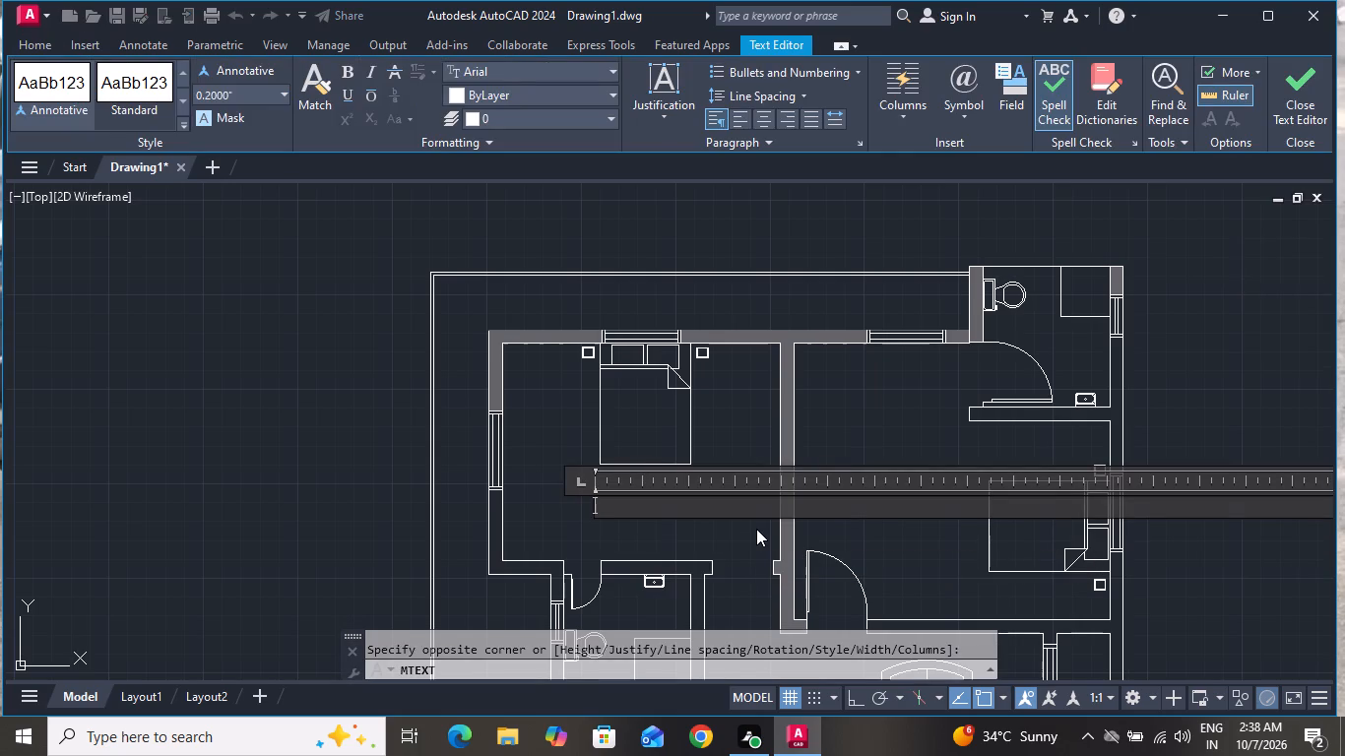
type("bedroom")
key("Return")
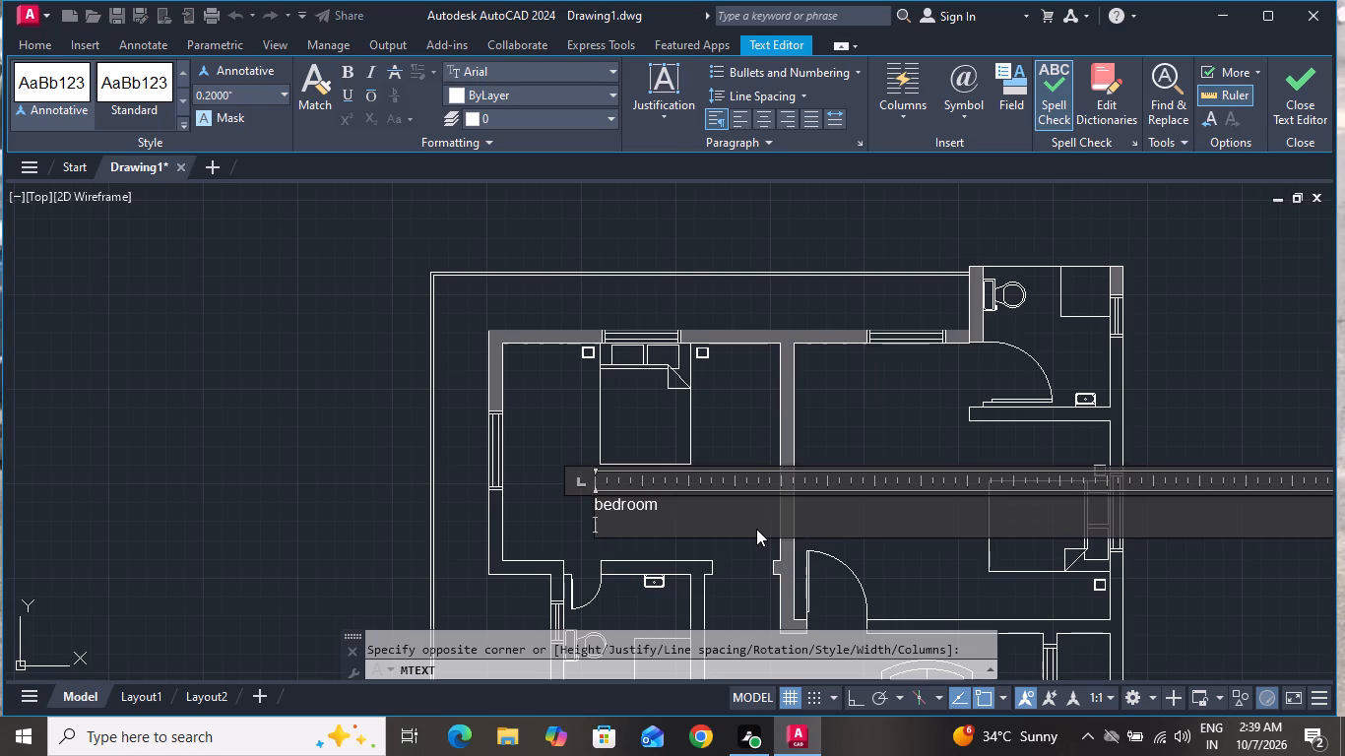
type("15'")
key("4")
key("shift+quotedbl")
key("Return")
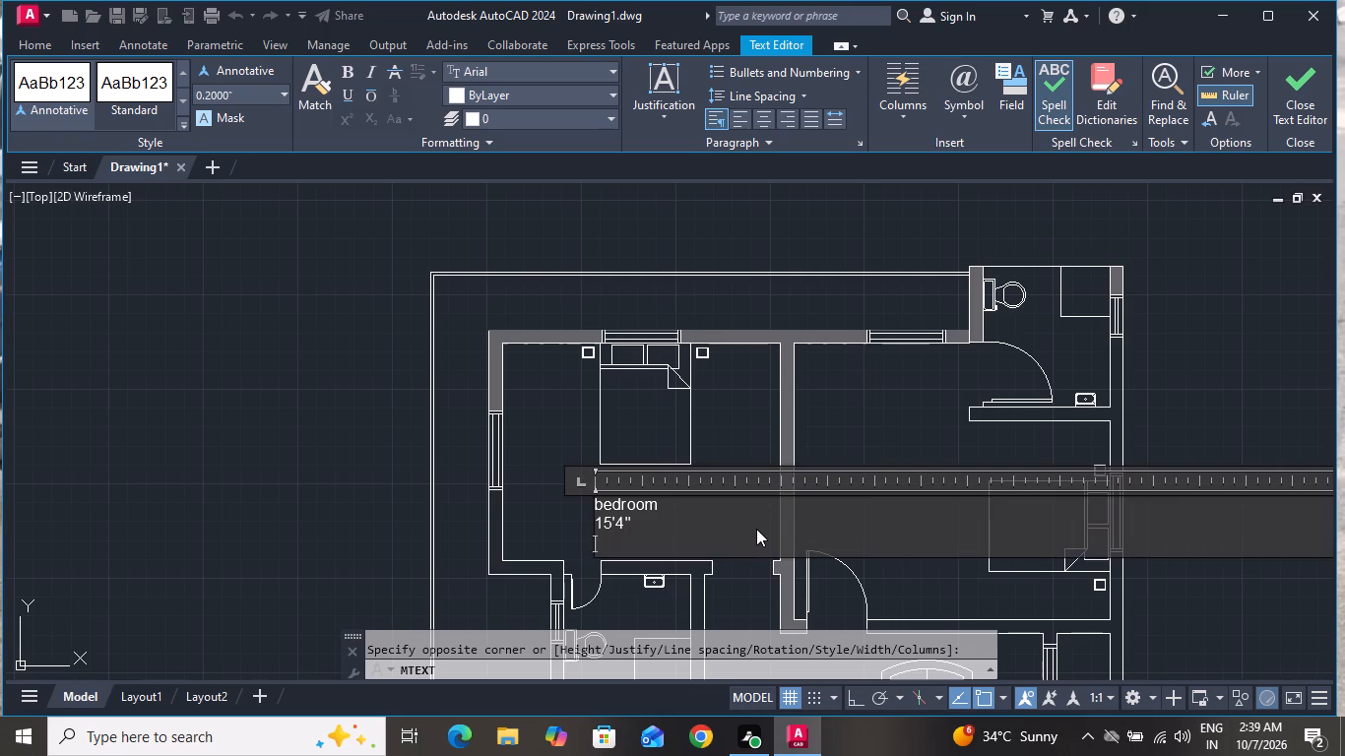
key("space")
key("space")
left_click(641, 524)
key("x")
type("12'0\"")
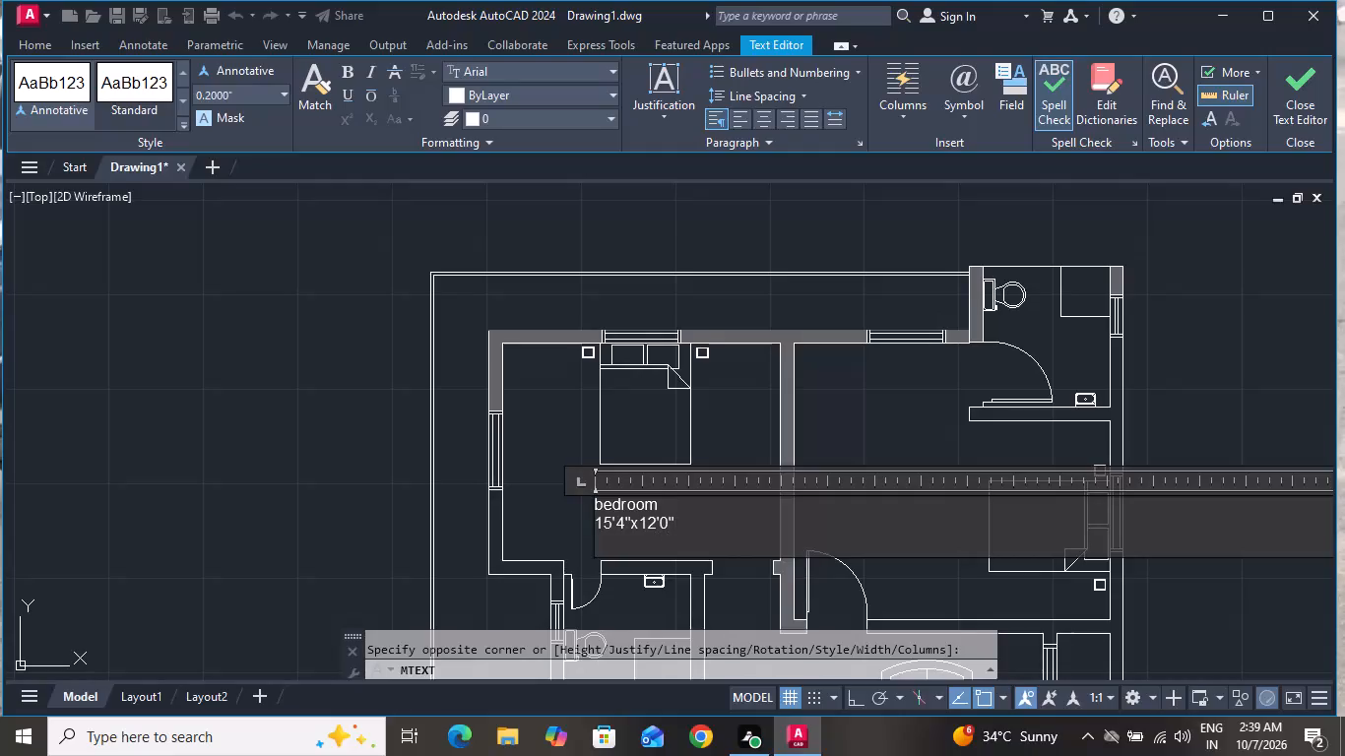
left_click(570, 406)
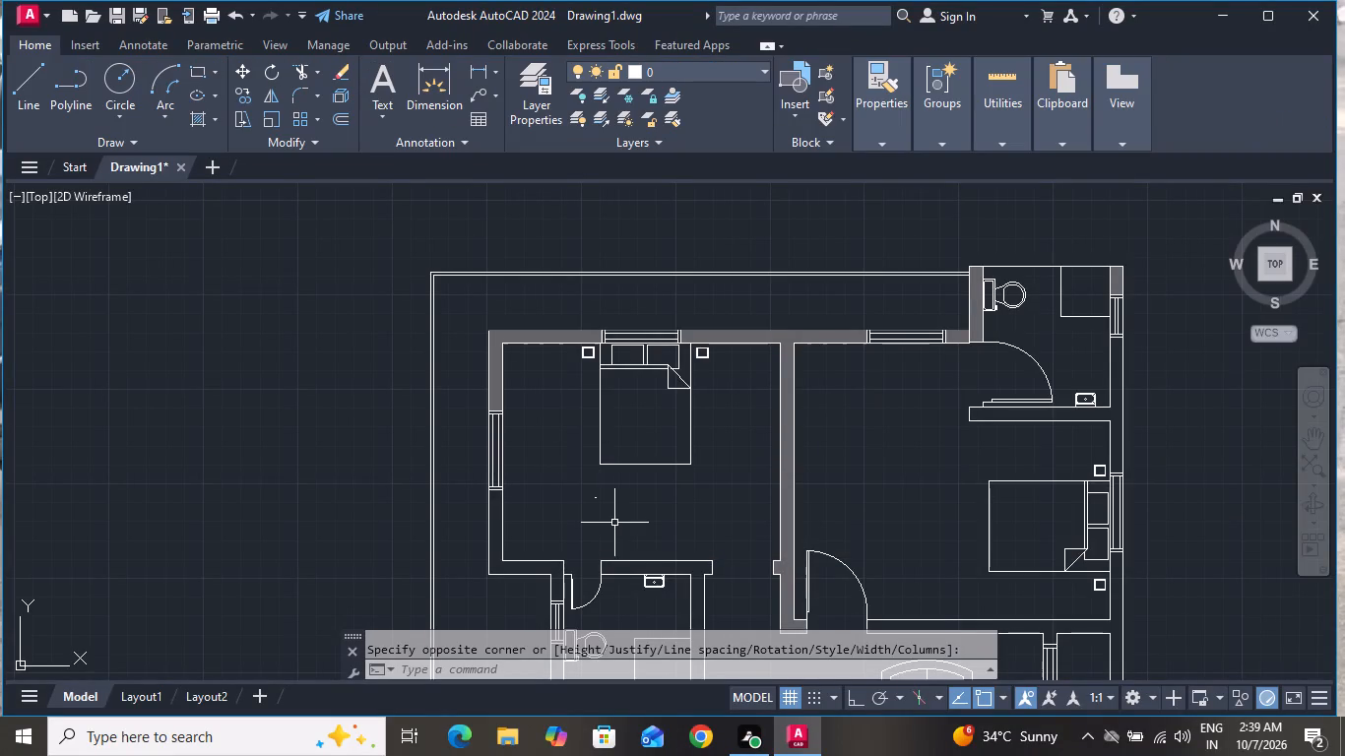
Set the text height of the upper-left bedroom's label to 7" in its properties.
left_click(599, 497)
right_click(608, 501)
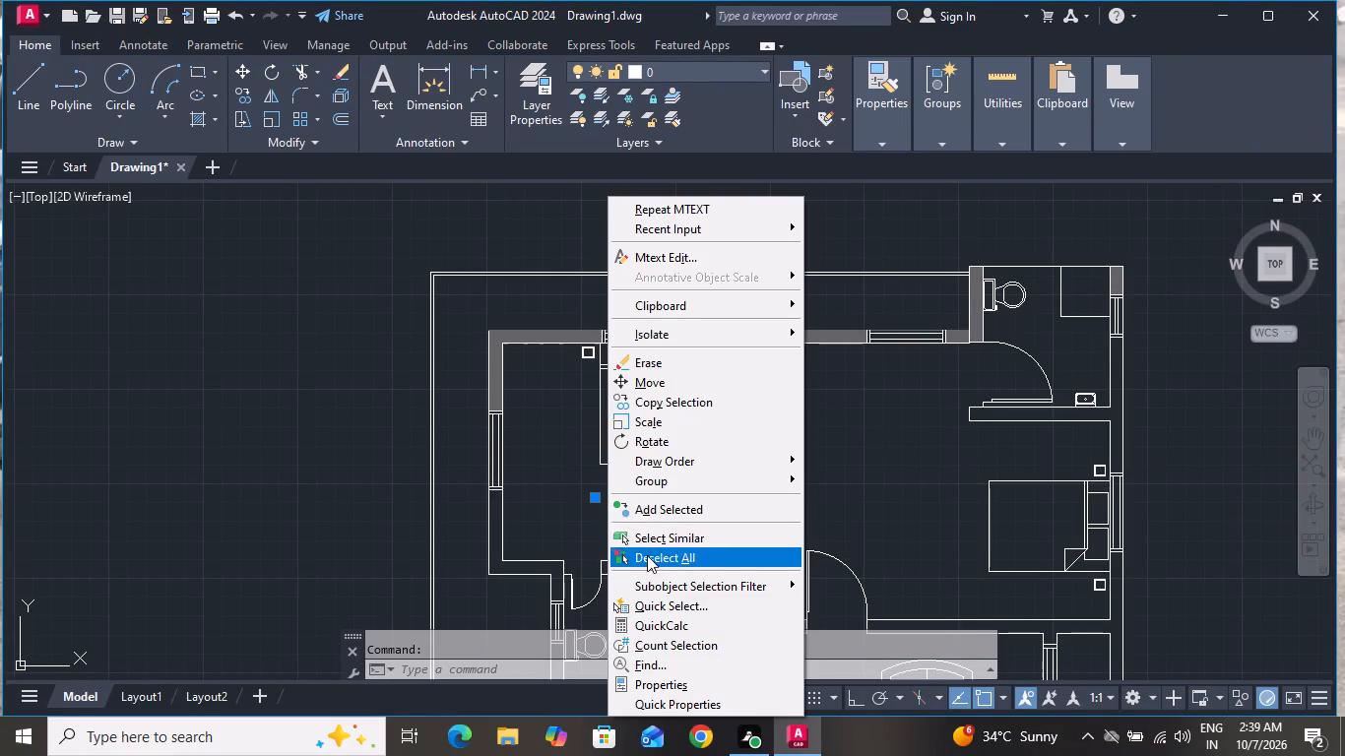
left_click(659, 678)
scroll(125, 332, "down", 1)
scroll(149, 206, "down", 1)
scroll(148, 240, "up", 2)
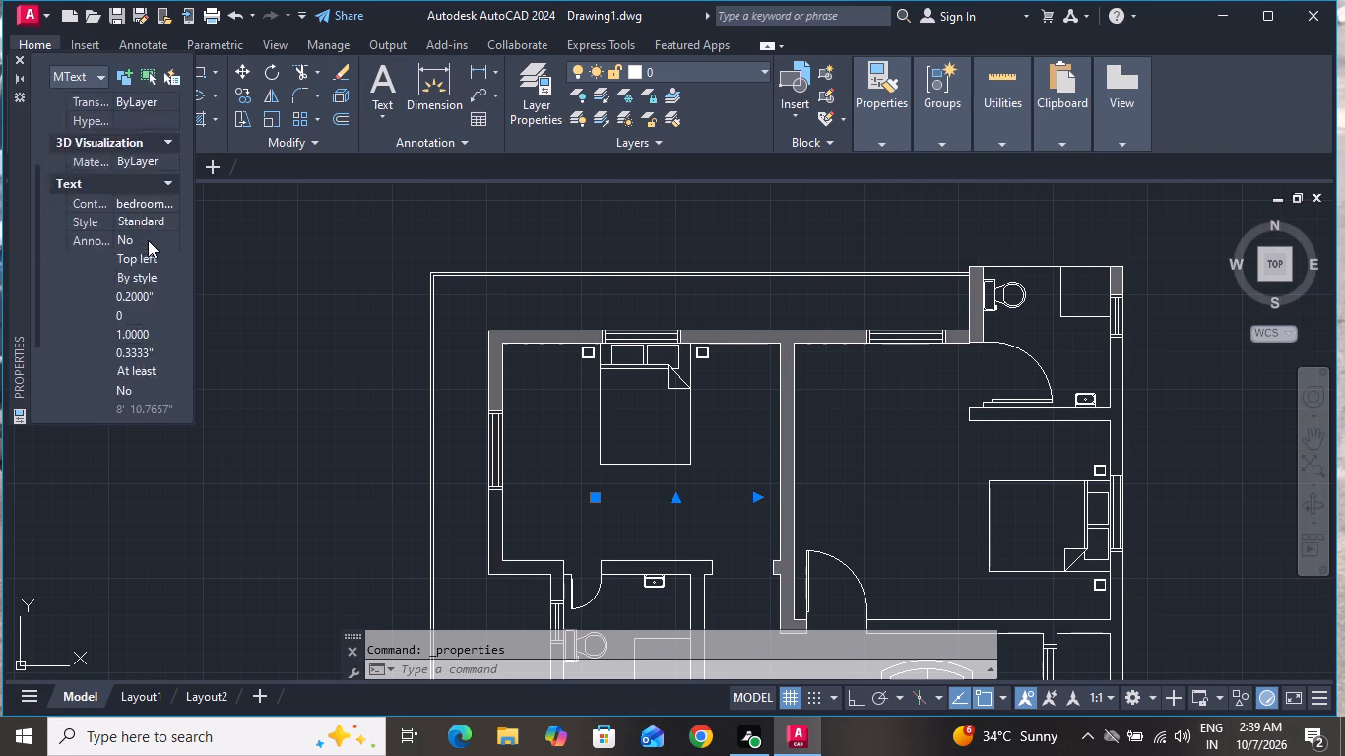
scroll(148, 240, "up", 2)
scroll(148, 248, "down", 1)
scroll(148, 248, "up", 5)
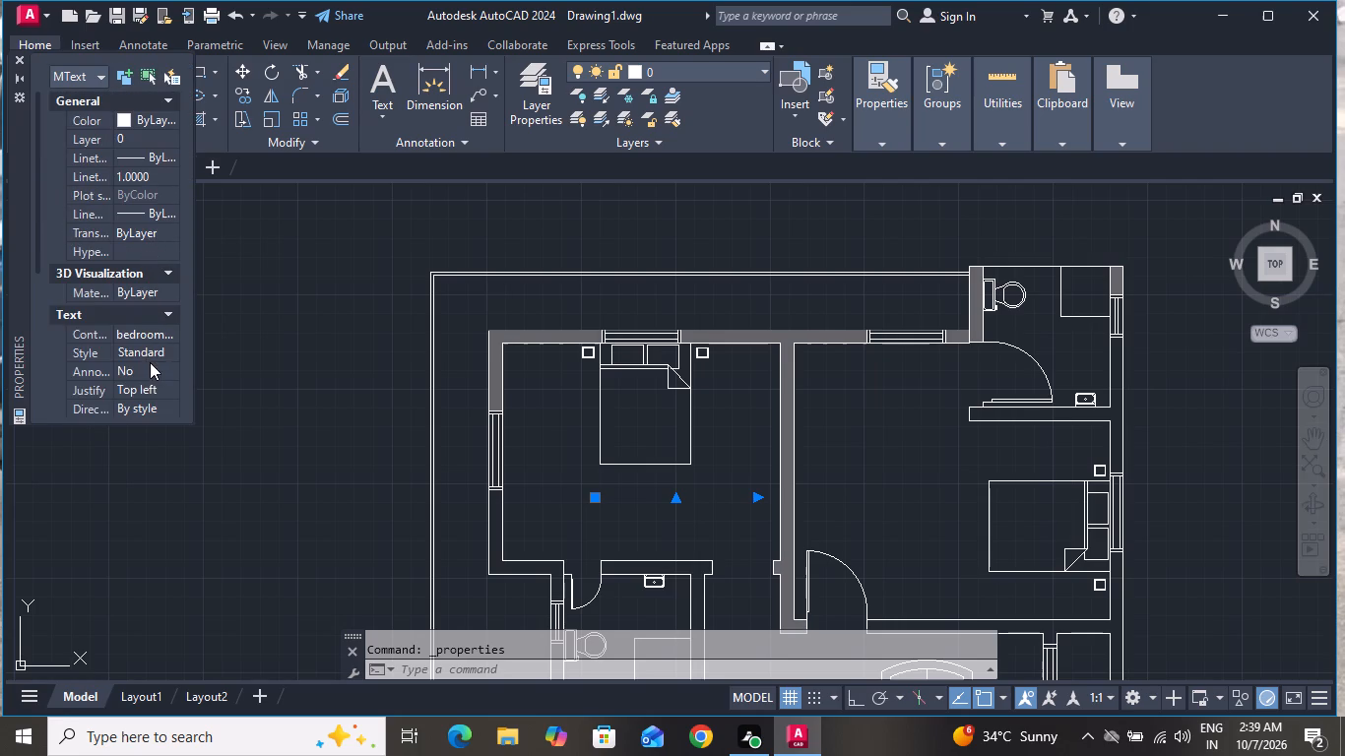
scroll(150, 364, "down", 1)
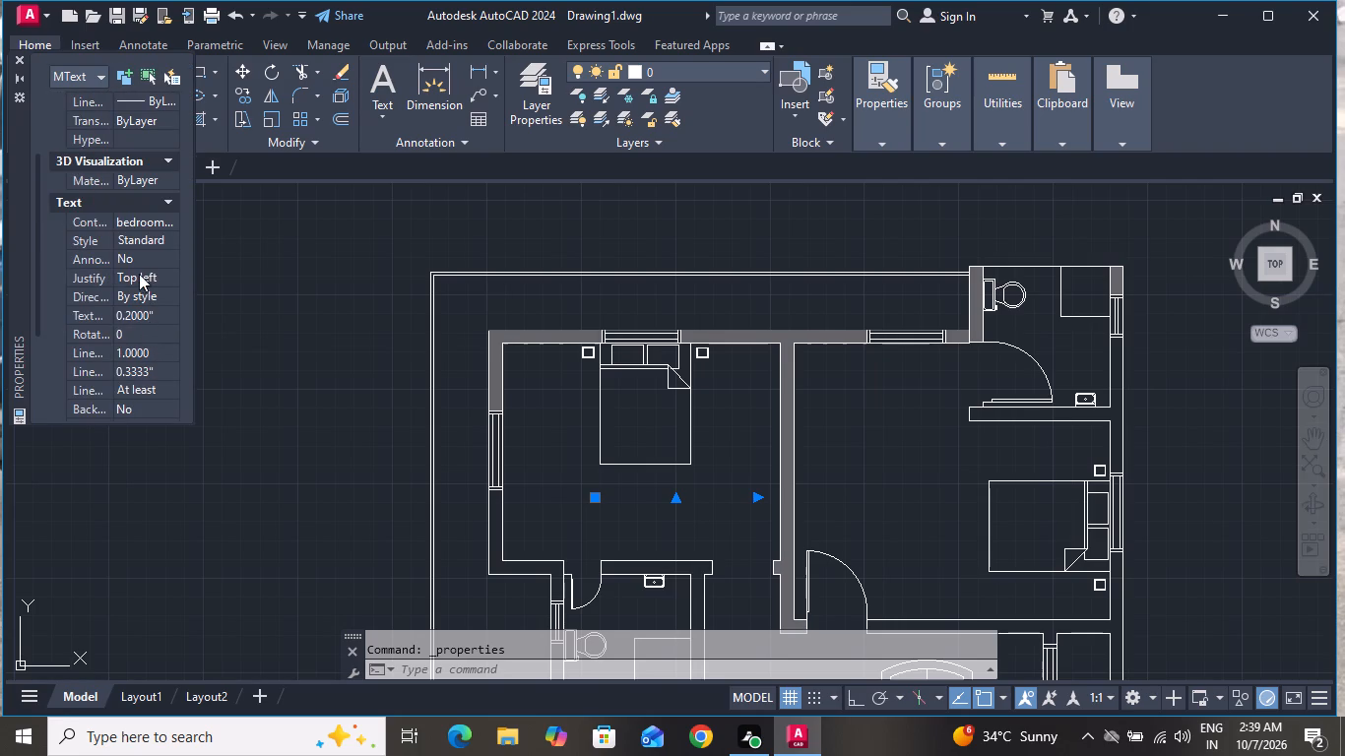
scroll(144, 336, "up", 1)
scroll(145, 338, "down", 3)
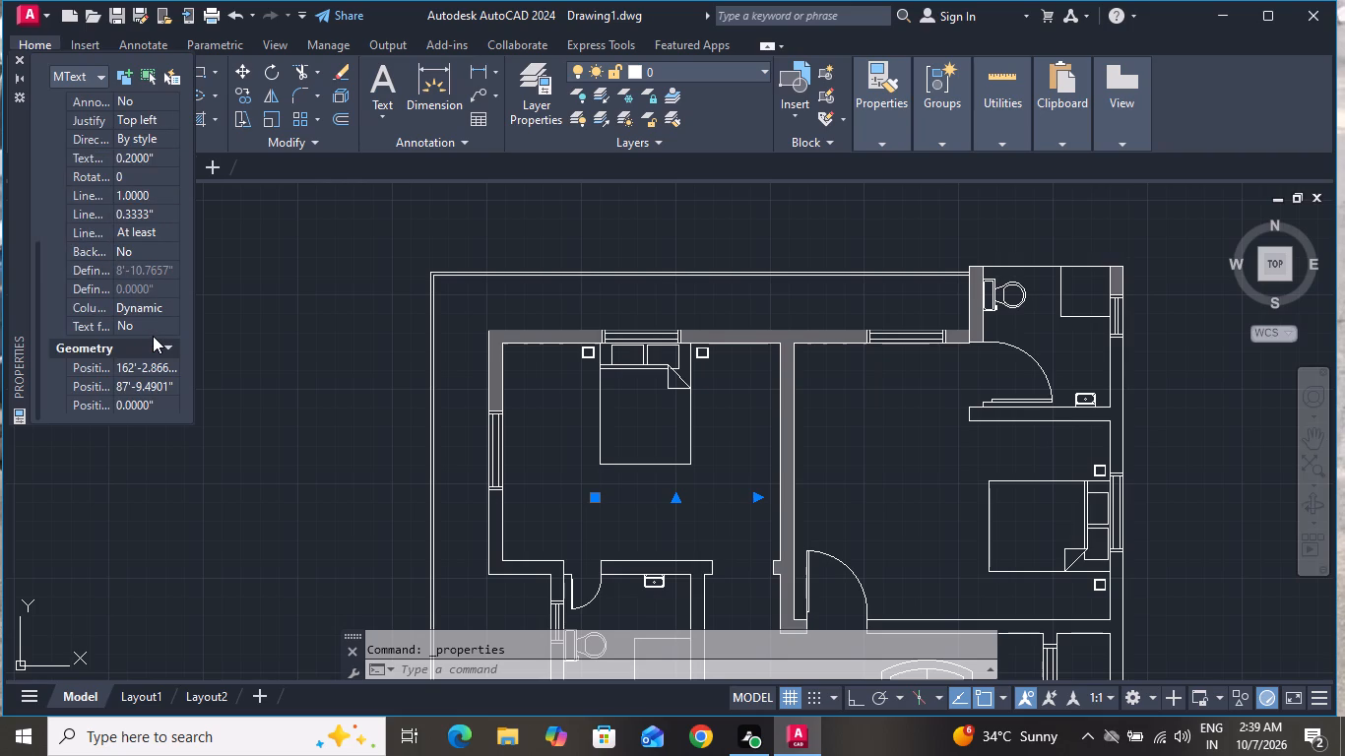
scroll(141, 229, "up", 3)
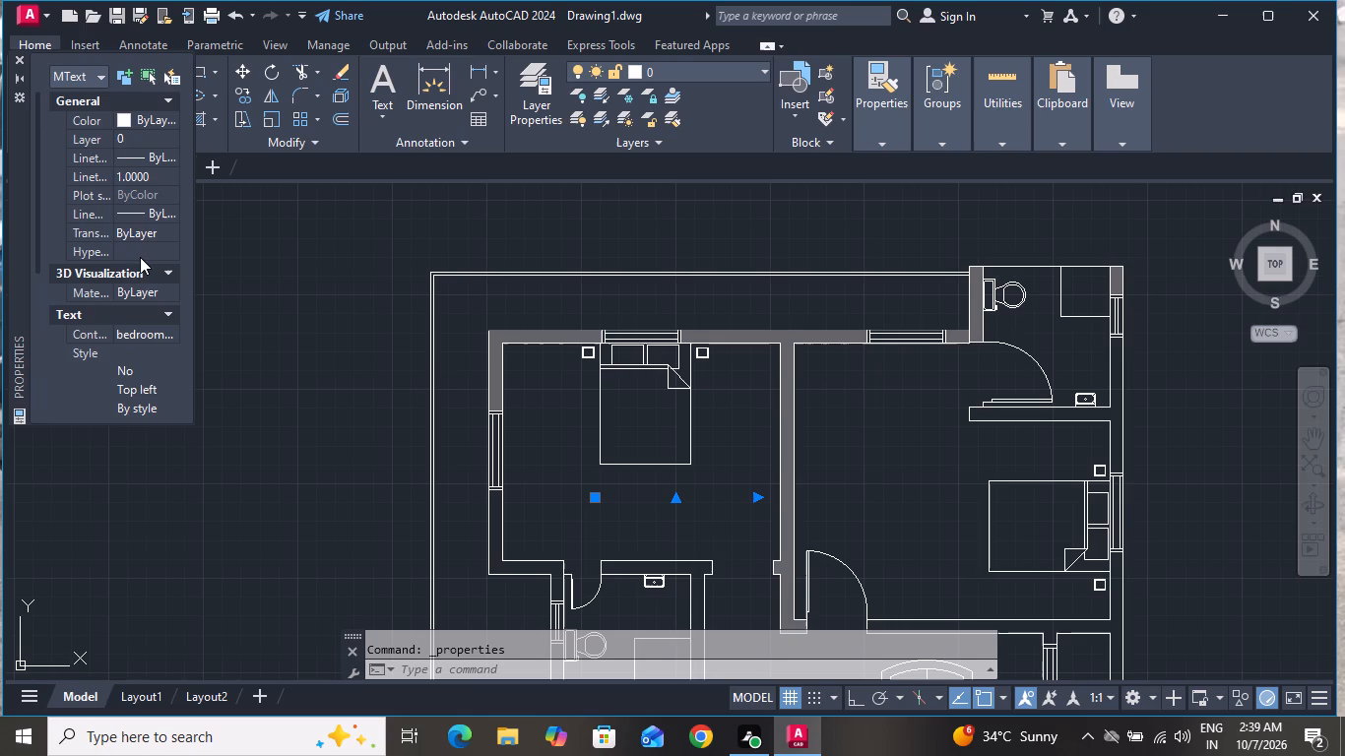
scroll(154, 379, "up", 4)
scroll(161, 253, "down", 1)
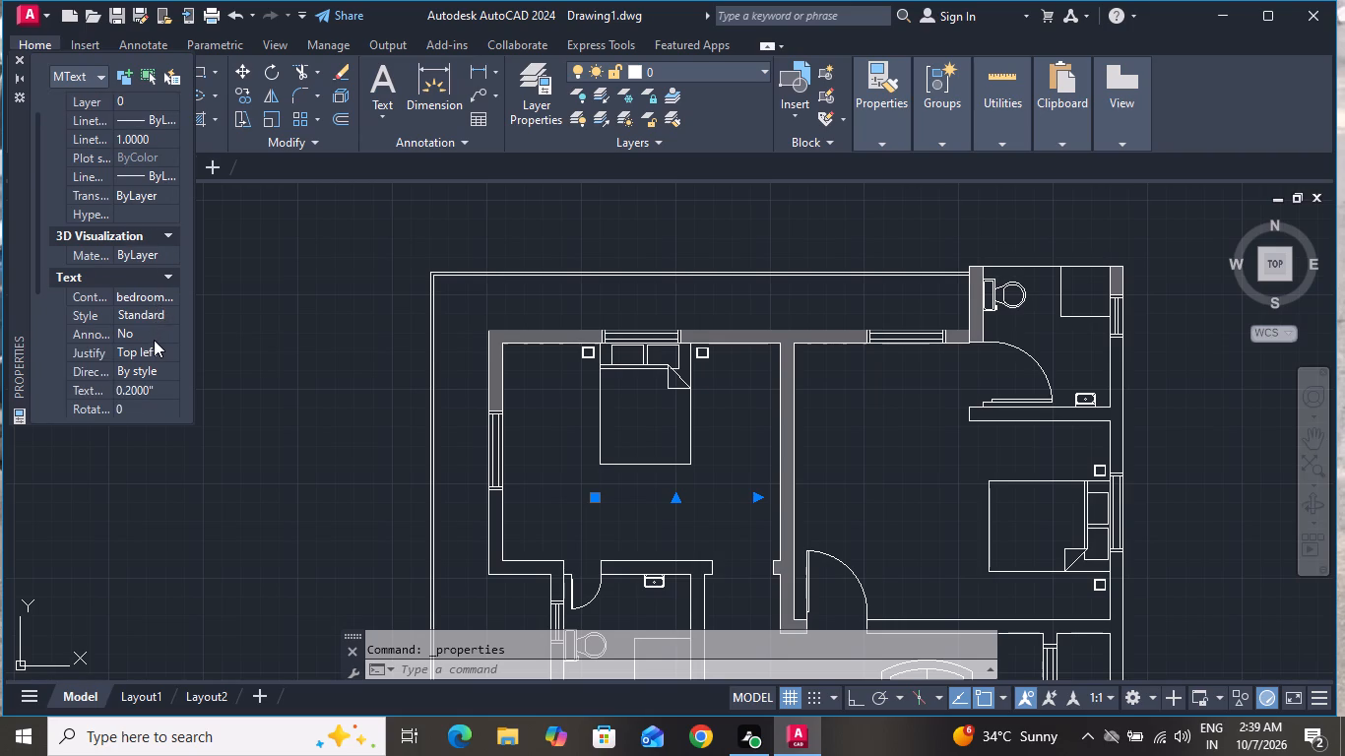
scroll(154, 342, "down", 1)
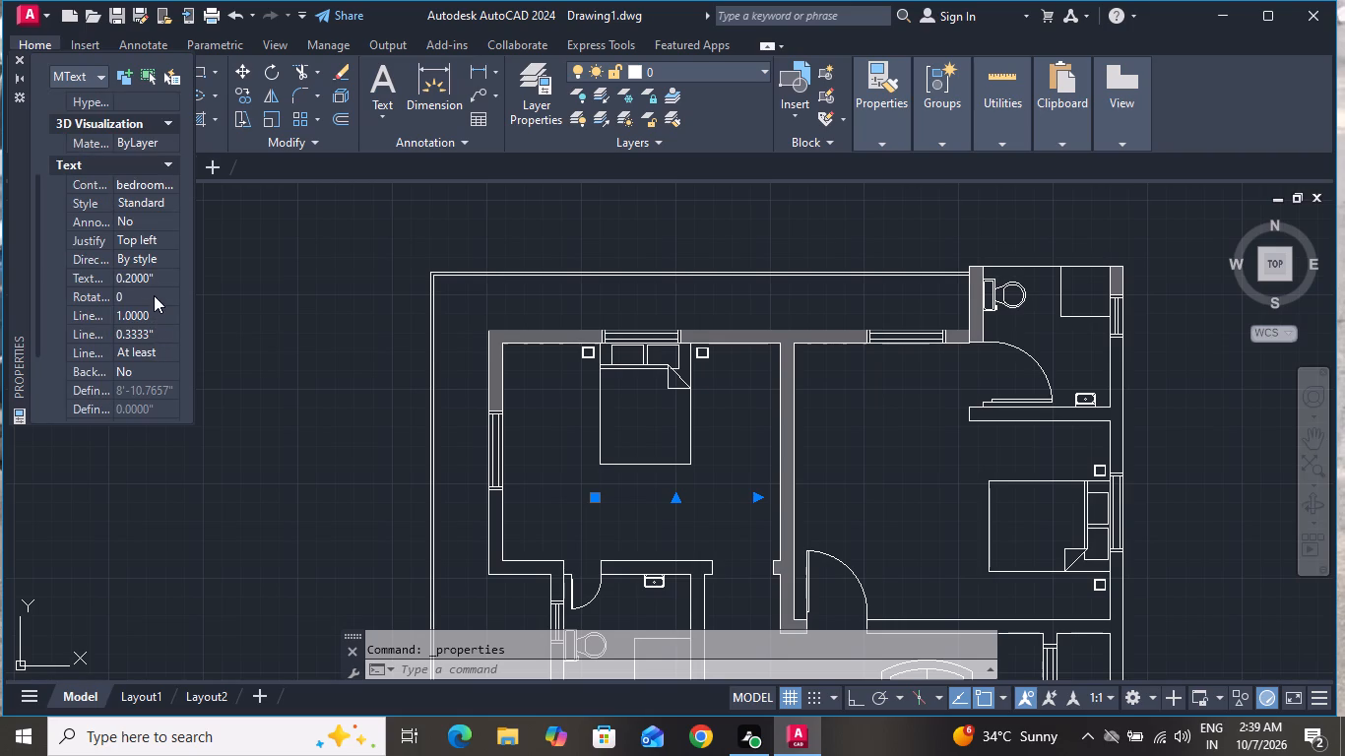
left_click(160, 272)
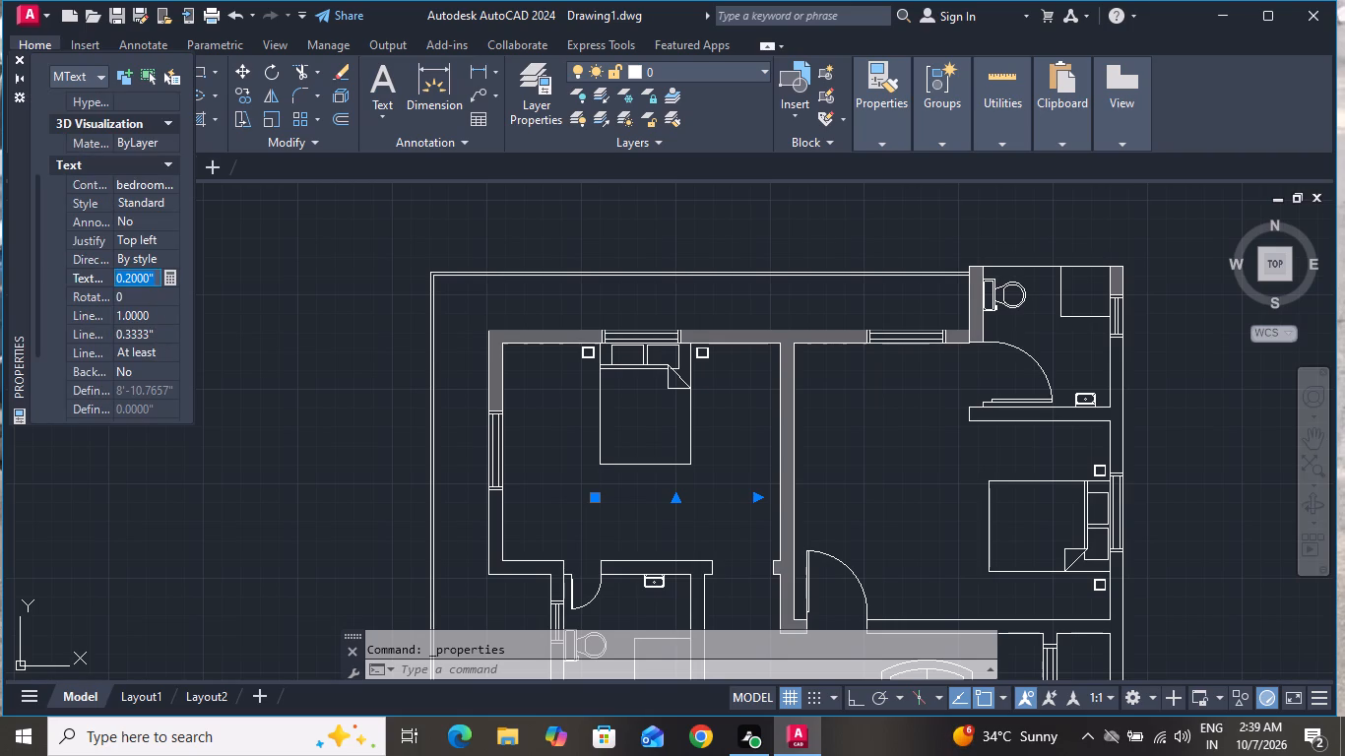
key("BackSpace")
key("BackSpace")
type("7\"")
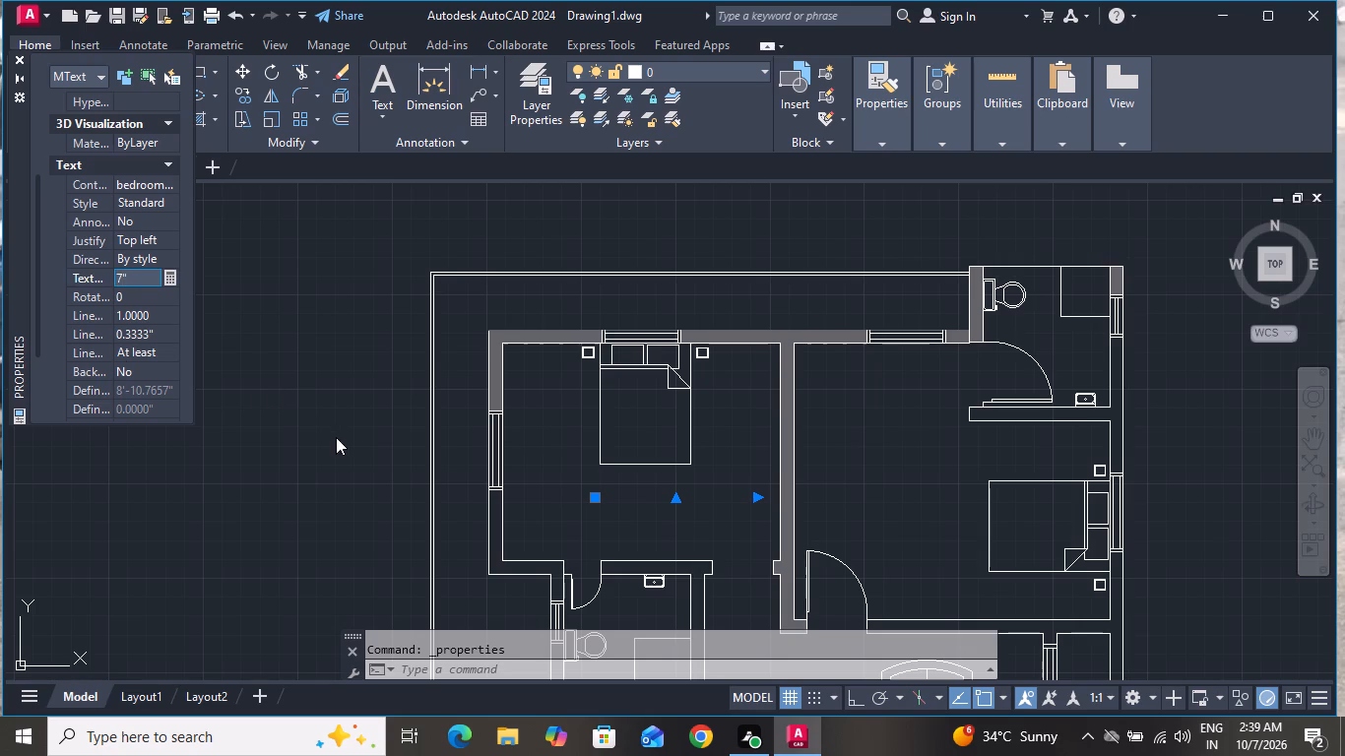
left_click(338, 438)
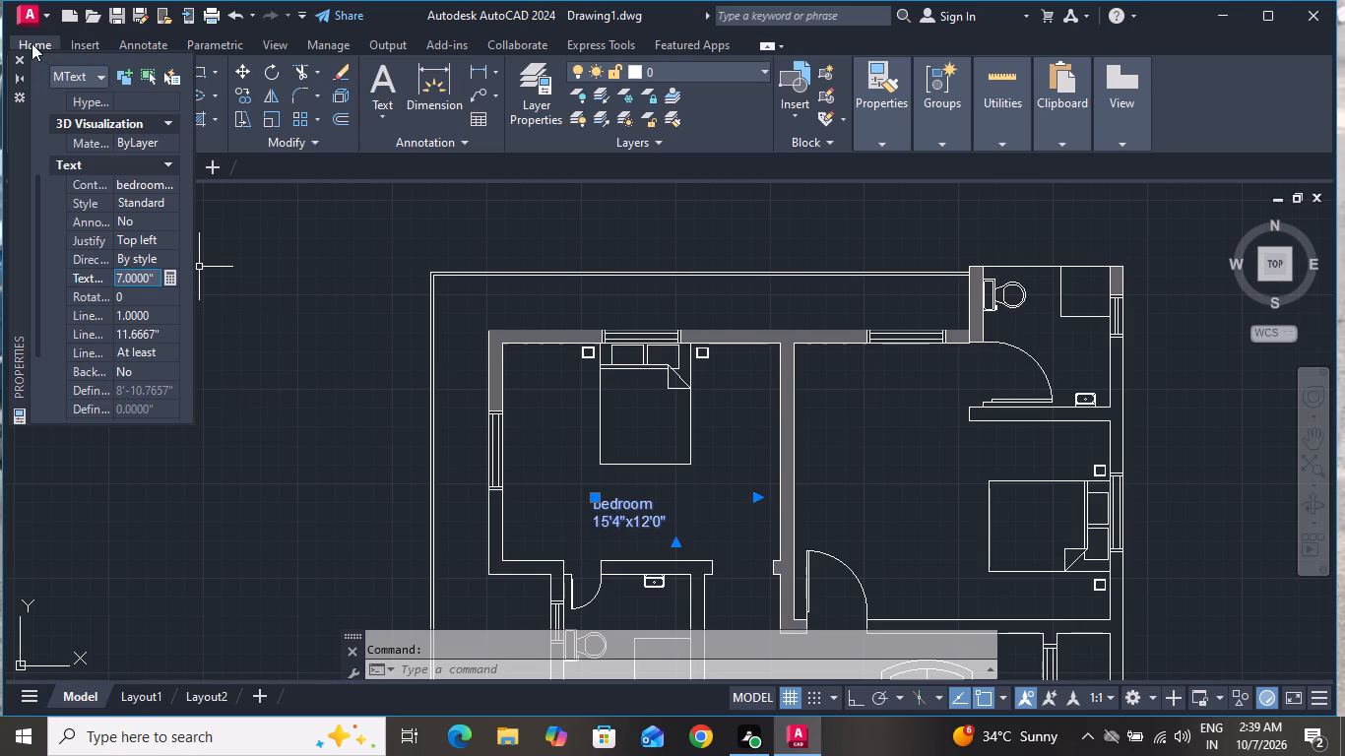
left_click(23, 61)
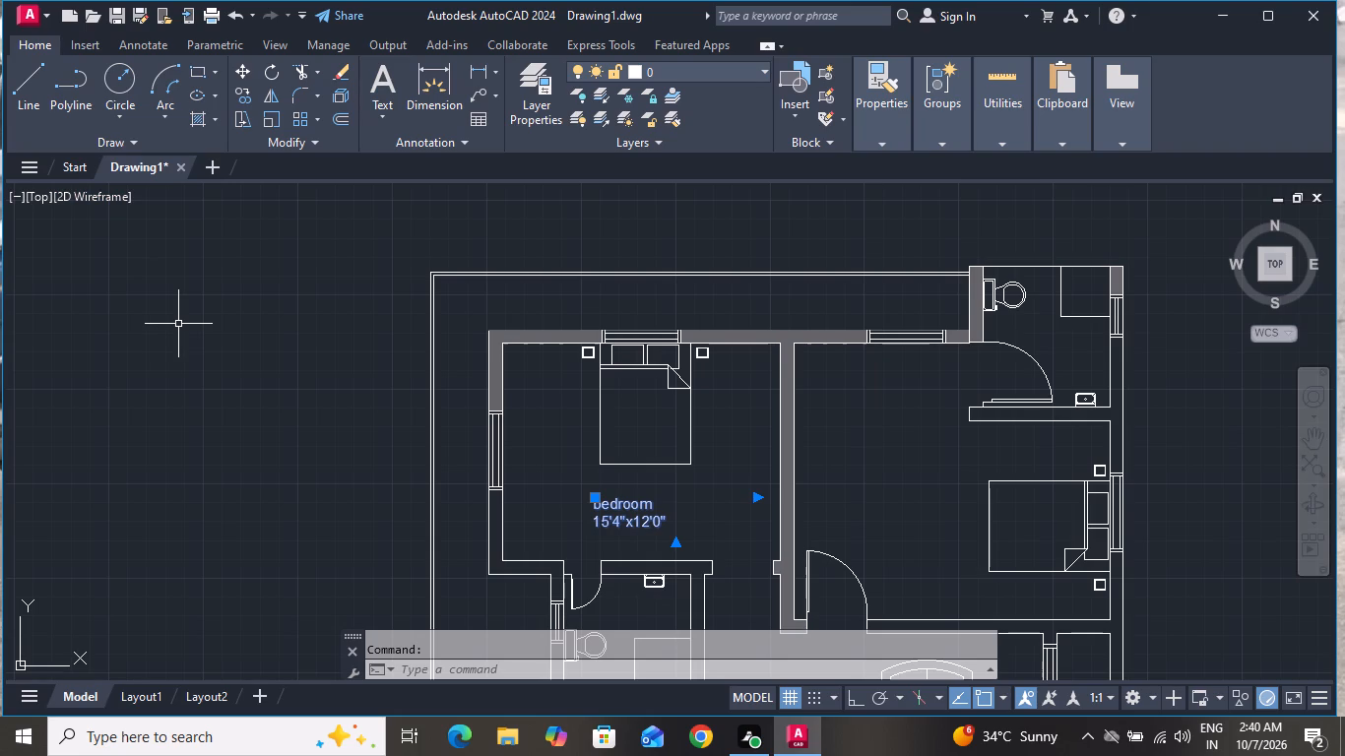
Copy the upper-left bedroom's label into the right bedroom, in the open floor beside the bed.
scroll(658, 242, "down", 1)
scroll(692, 327, "up", 1)
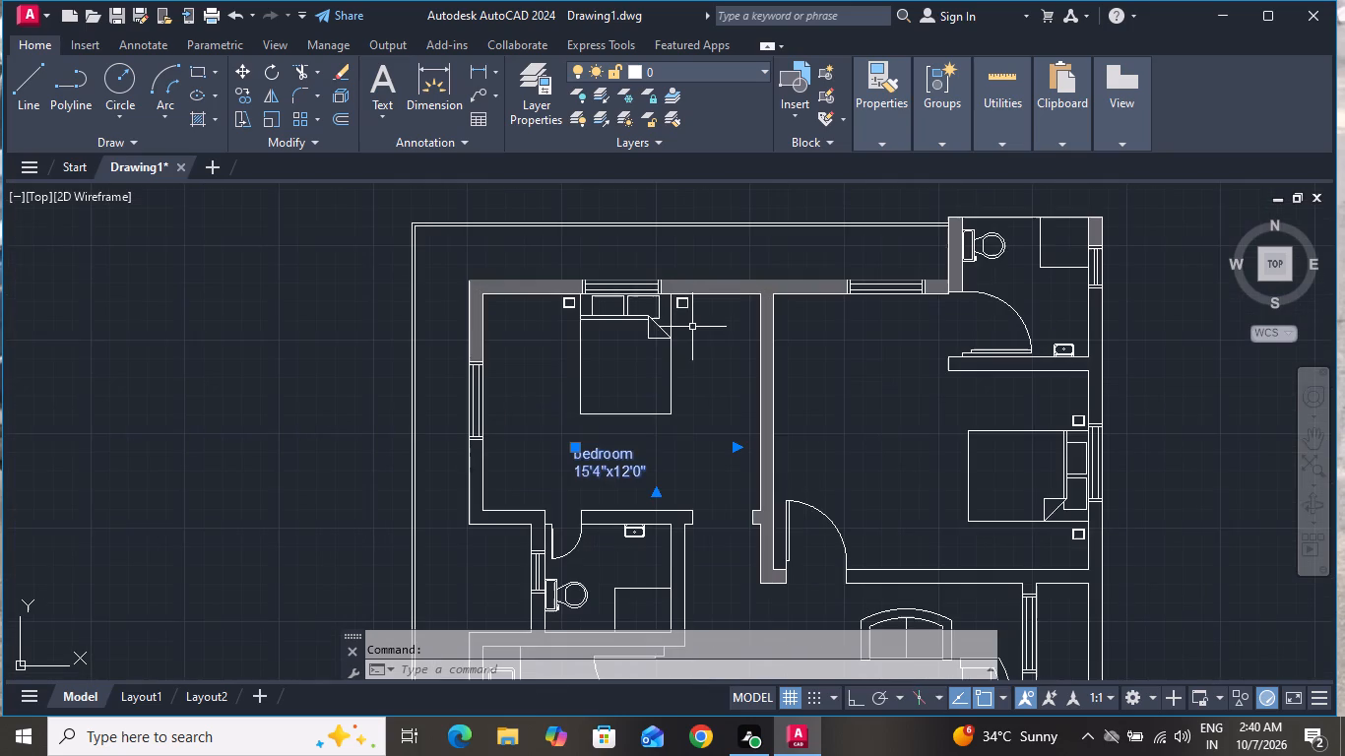
scroll(662, 381, "down", 1)
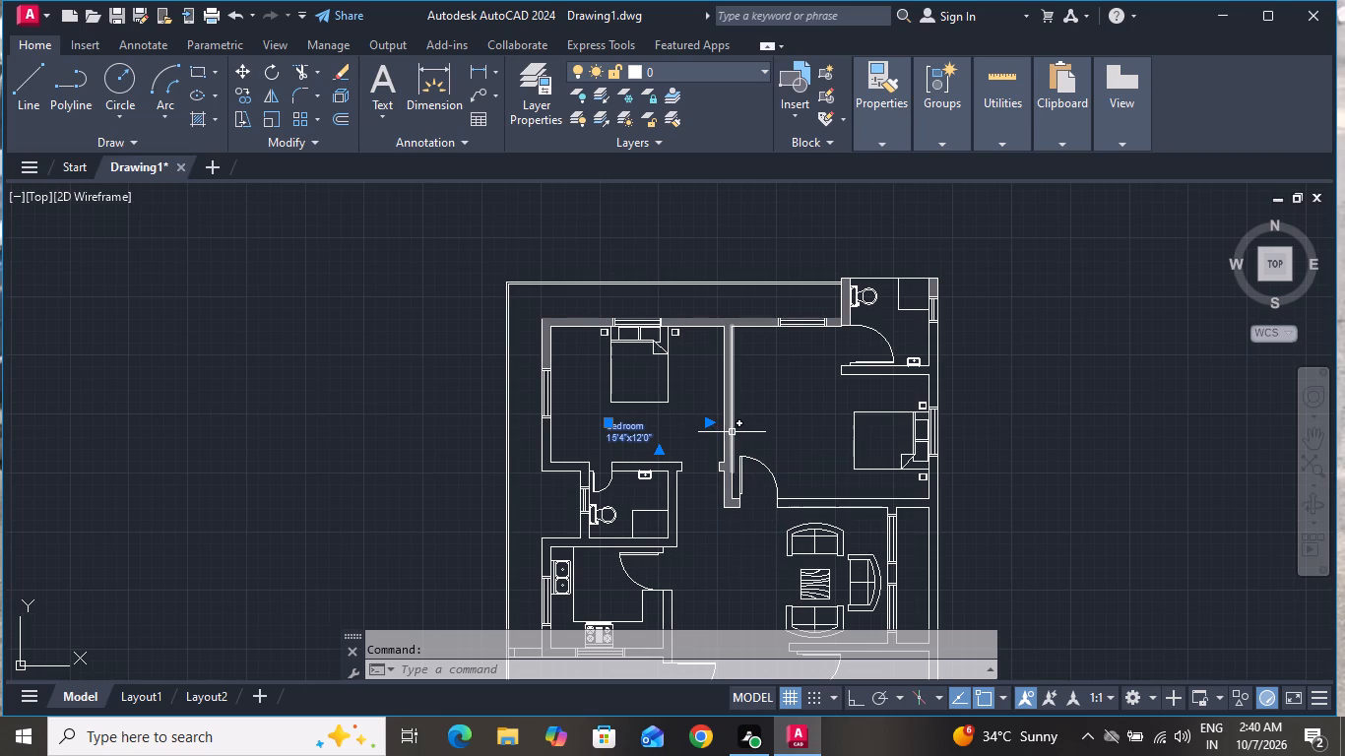
scroll(754, 431, "down", 1)
scroll(746, 461, "up", 3)
key("c")
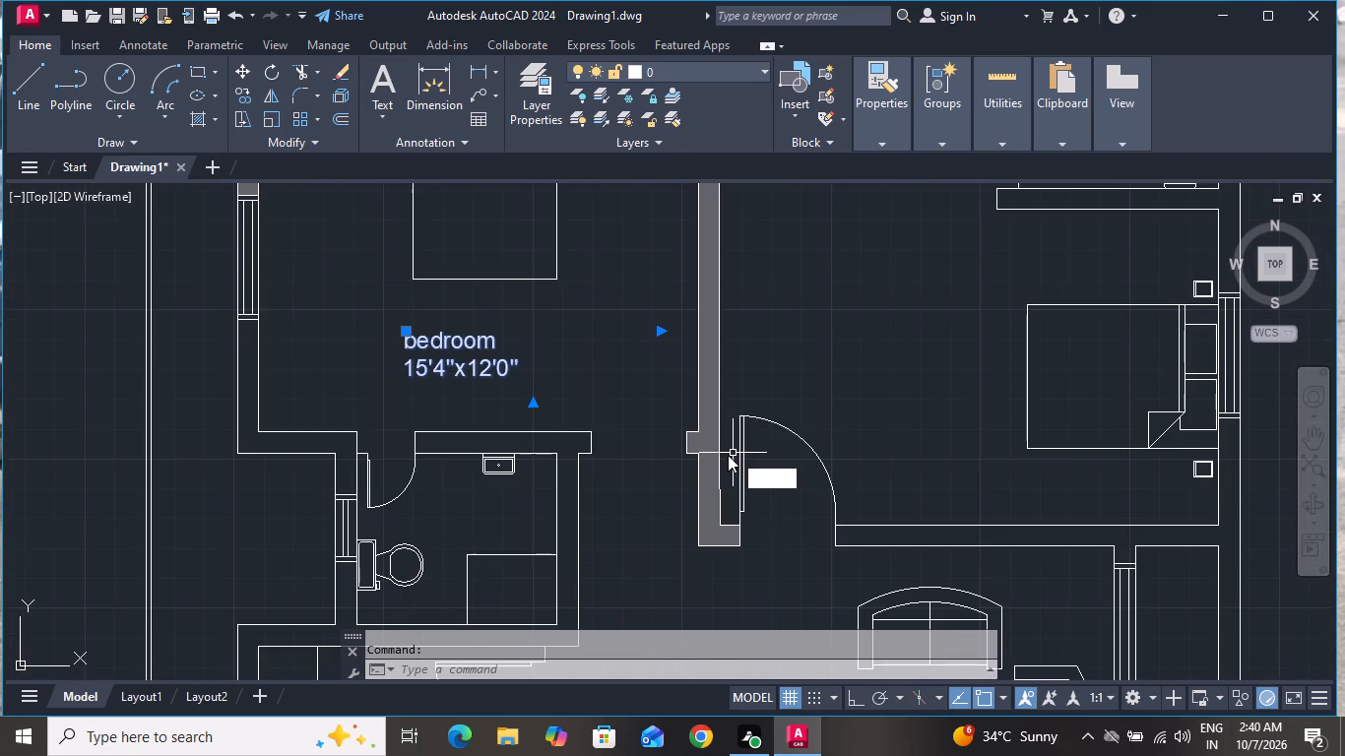
key("o")
key("space")
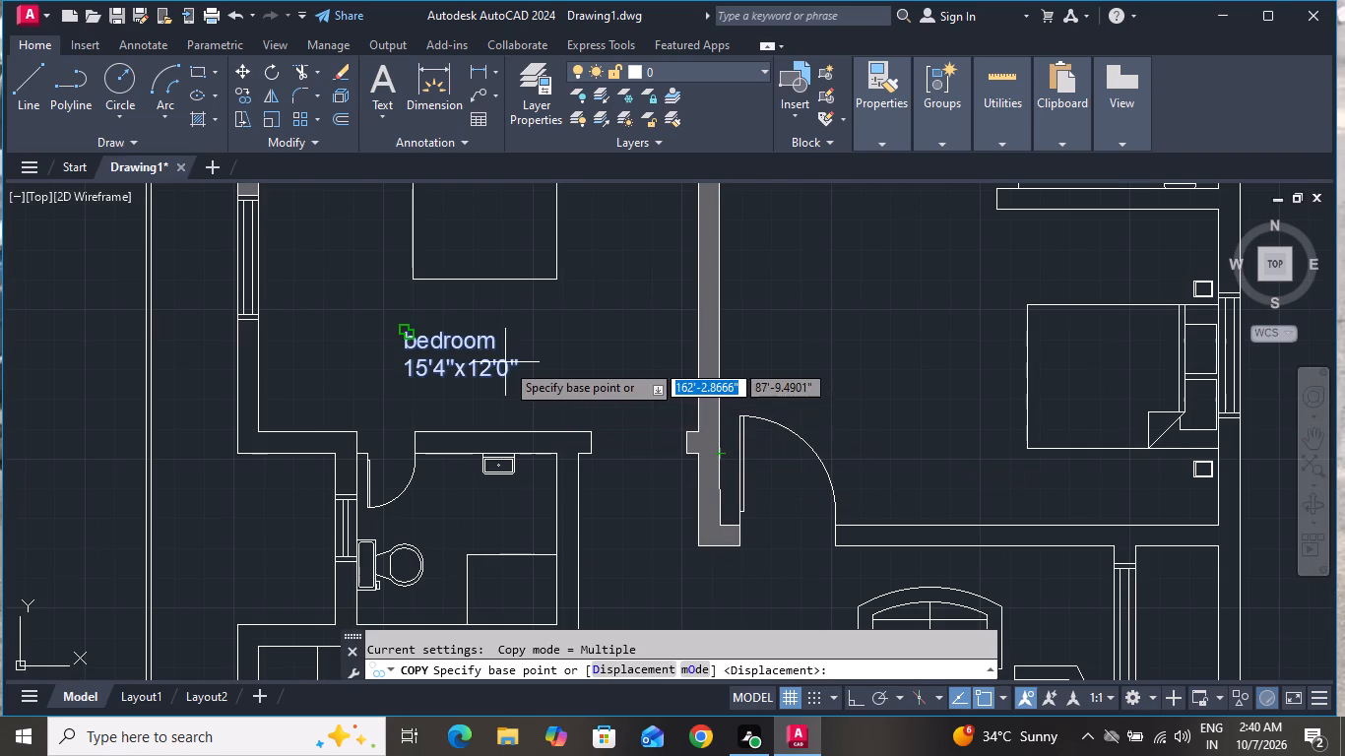
left_click(501, 362)
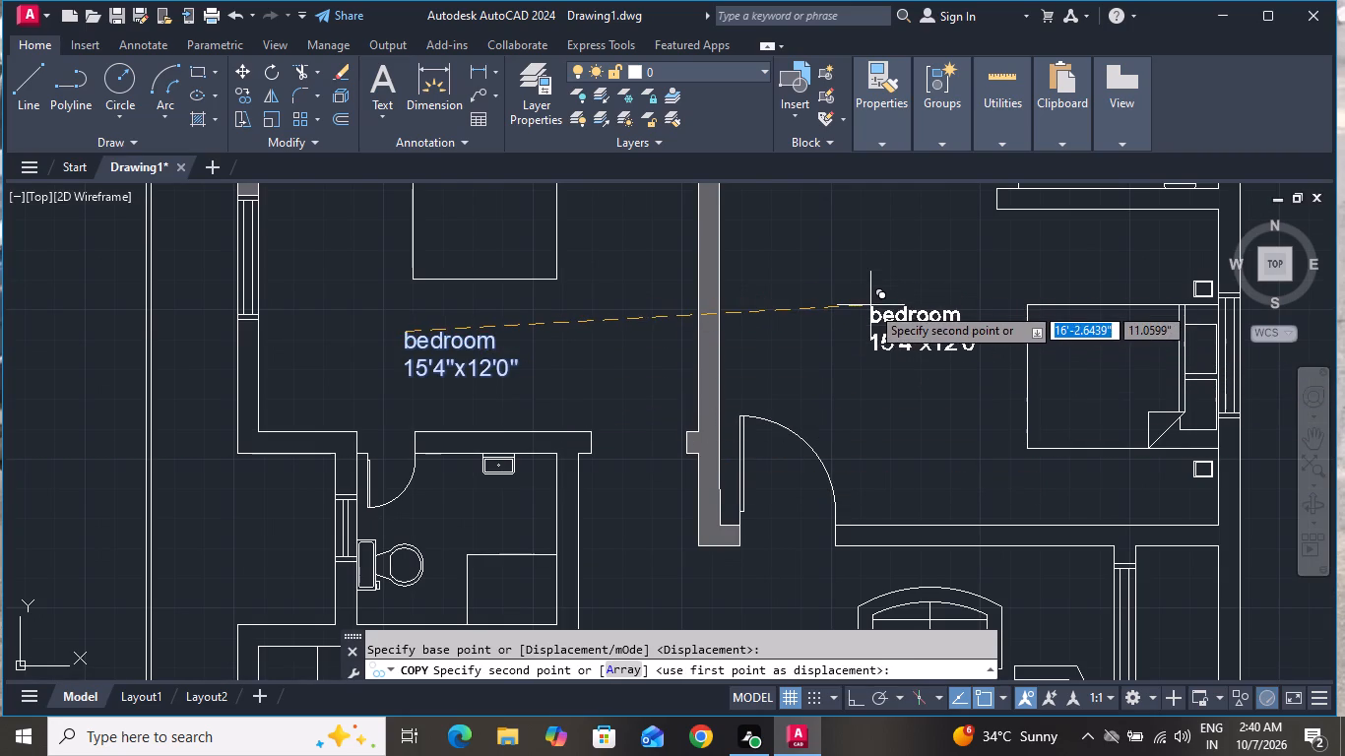
left_click(870, 305)
Place label copies in the upper-right bathroom and in the bathroom below the upper-left bedroom.
scroll(870, 308, "up", 1)
scroll(870, 310, "down", 3)
scroll(928, 314, "up", 1)
scroll(928, 327, "down", 1)
scroll(995, 208, "up", 1)
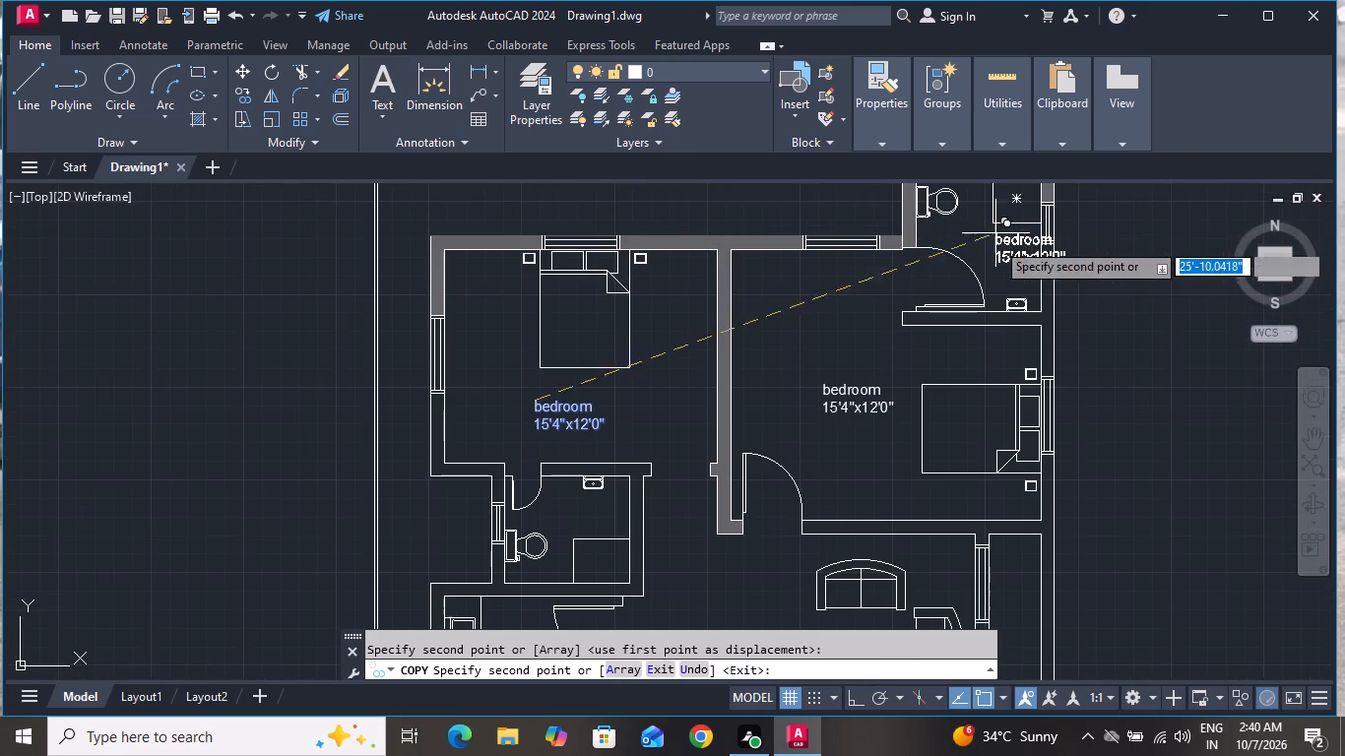
left_click(971, 232)
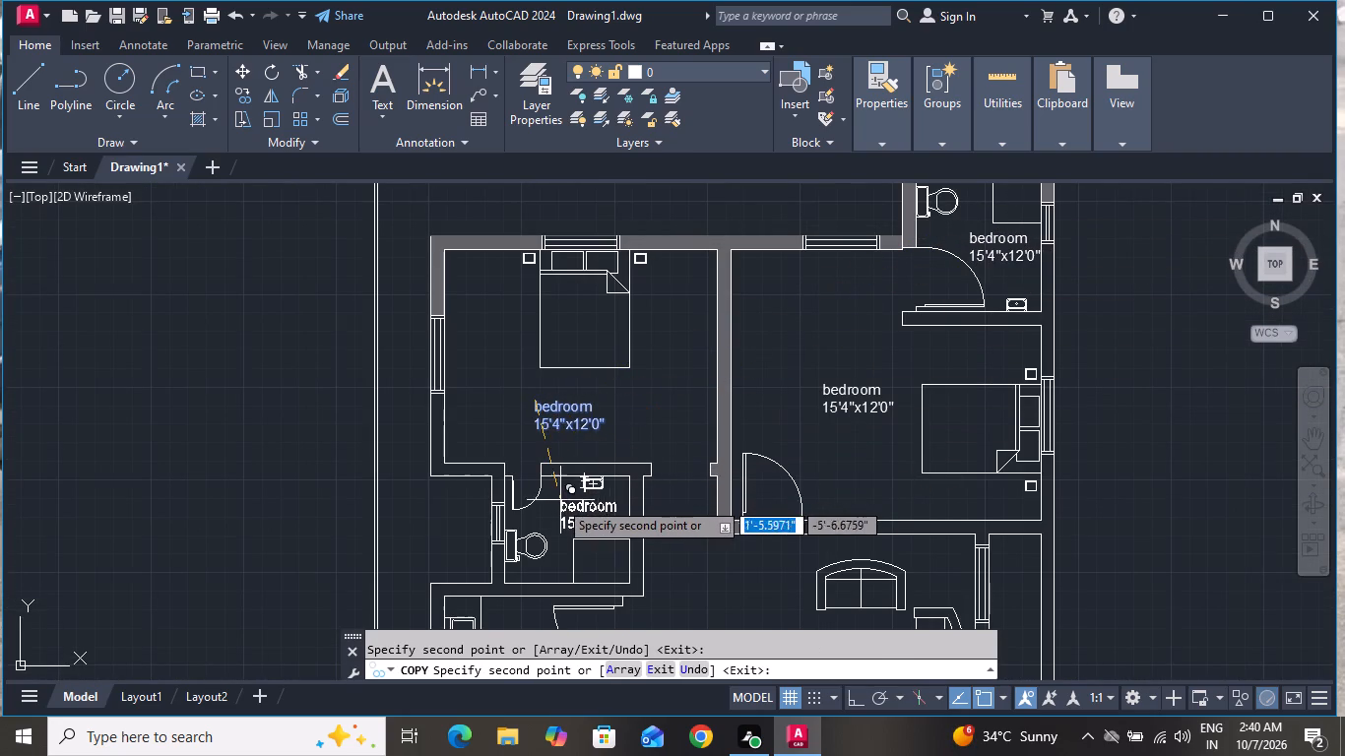
left_click(552, 502)
Place label copies in the parking area just above the car and in the lower-right sitting room above its table.
scroll(700, 306, "down", 2)
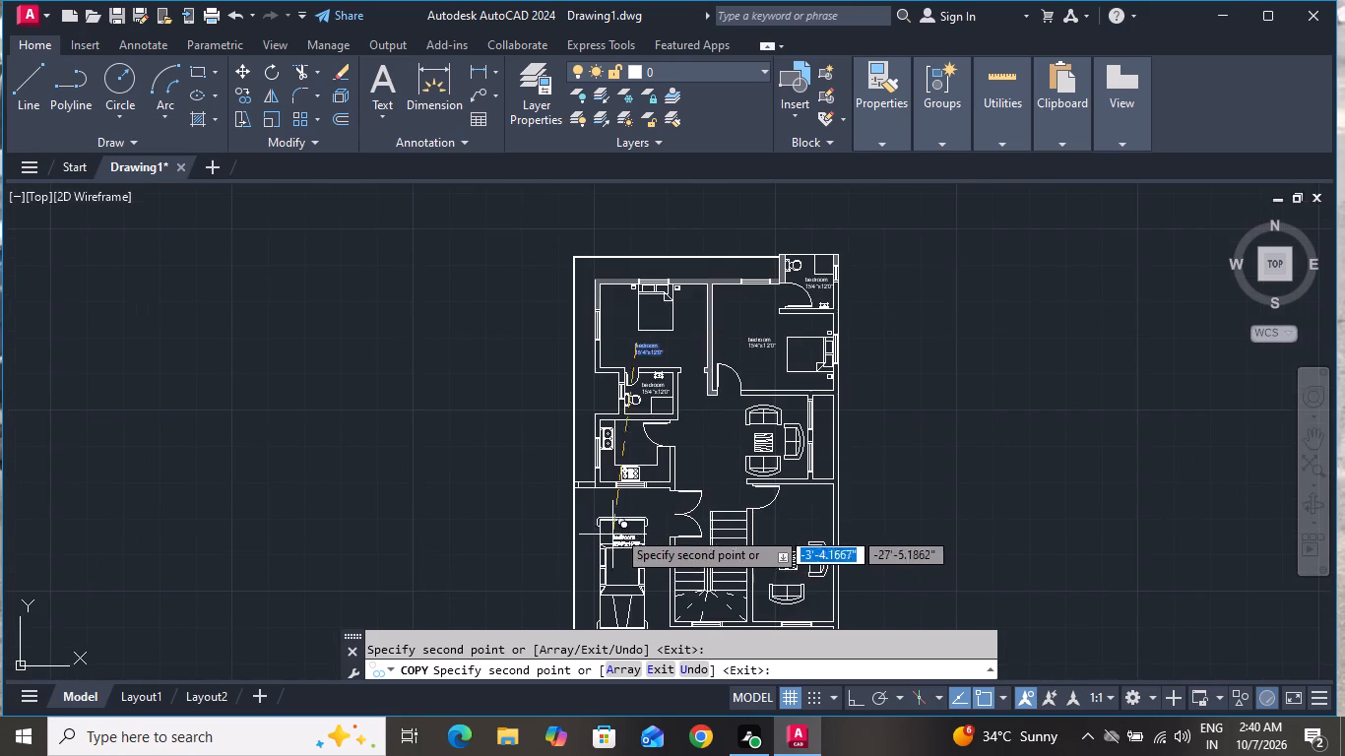
scroll(622, 521, "up", 4)
left_click(485, 402)
scroll(805, 444, "down", 2)
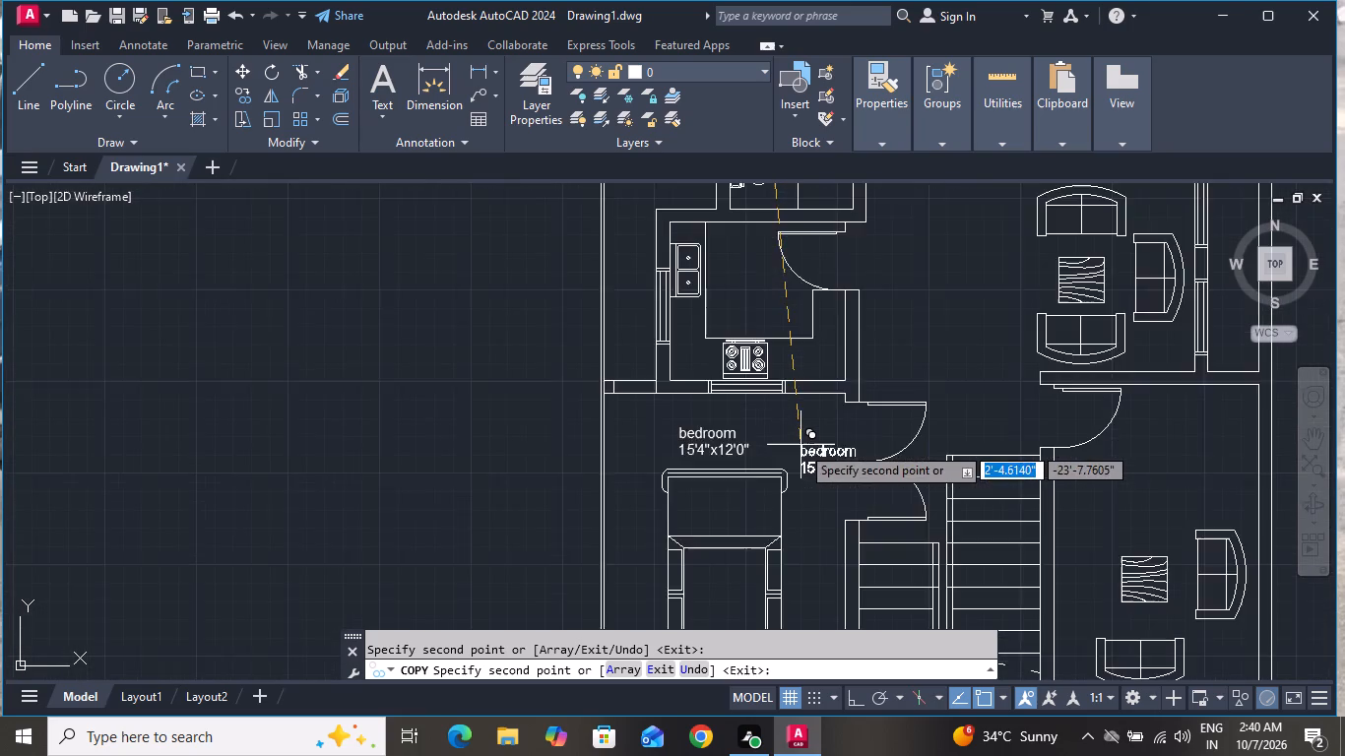
scroll(800, 444, "down", 2)
left_click(933, 455)
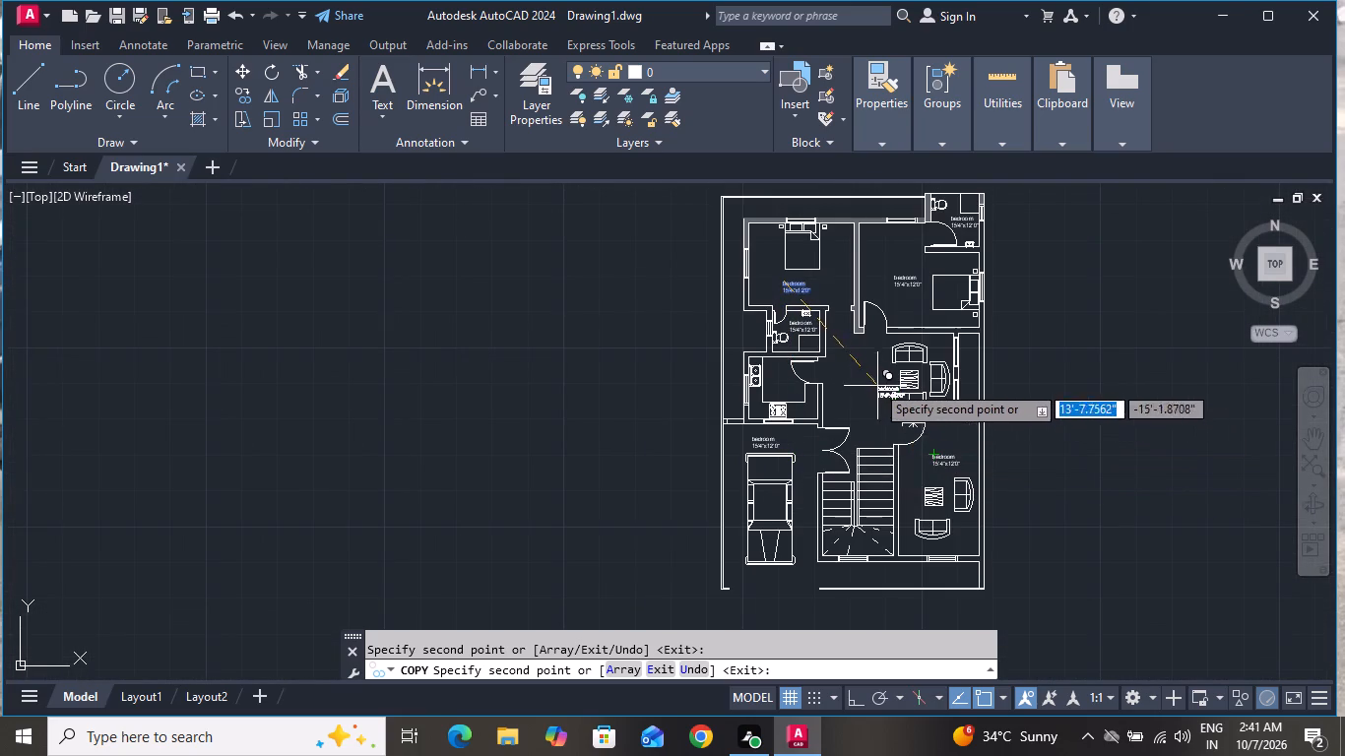
Place label copies in the central living area beside the sofa set and in the middle of the kitchen.
left_click(864, 375)
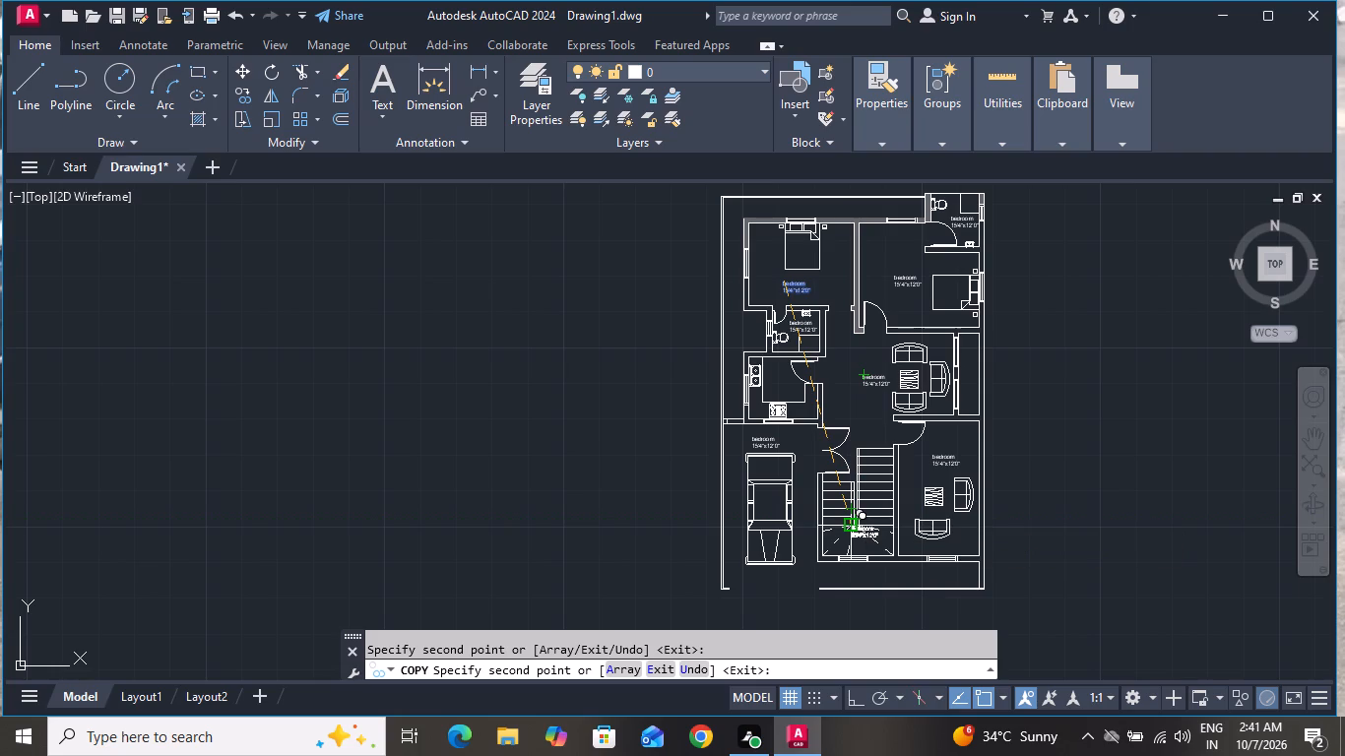
scroll(773, 382, "up", 3)
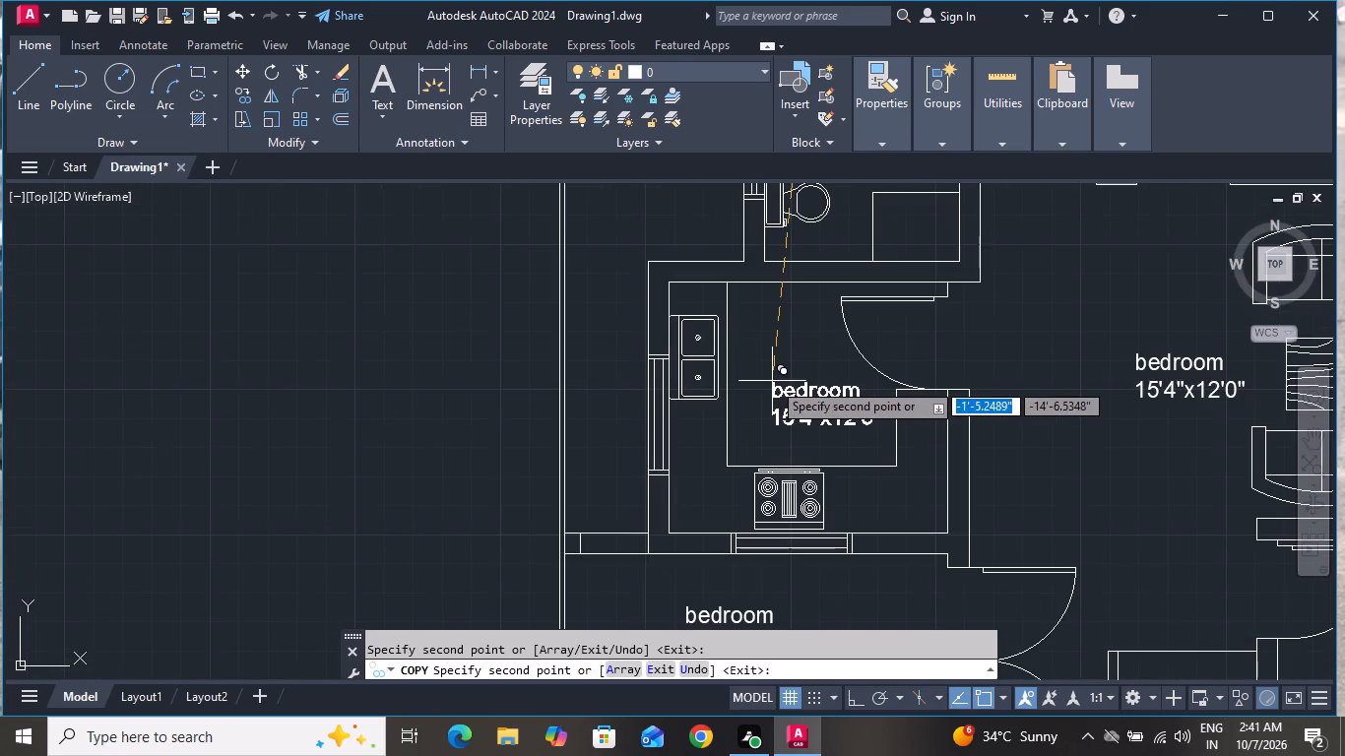
left_click(766, 377)
Place a label copy in the open strip between the upper boundary wall and the bedrooms.
scroll(755, 464, "down", 3)
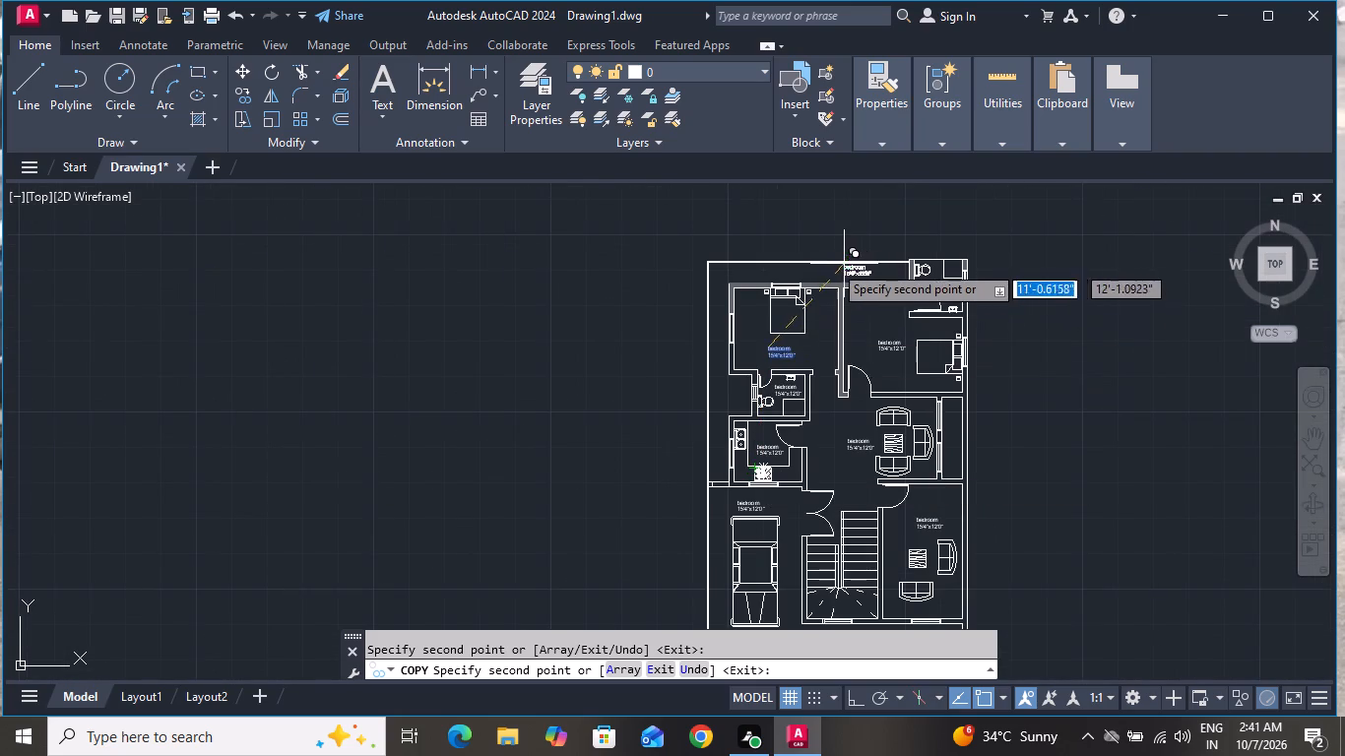
scroll(831, 264, "down", 1)
scroll(831, 264, "up", 4)
left_click(809, 279)
Place a label copy in the open strip along the left boundary wall, beside the bathroom below the upper-left bedroom.
scroll(547, 307, "down", 2)
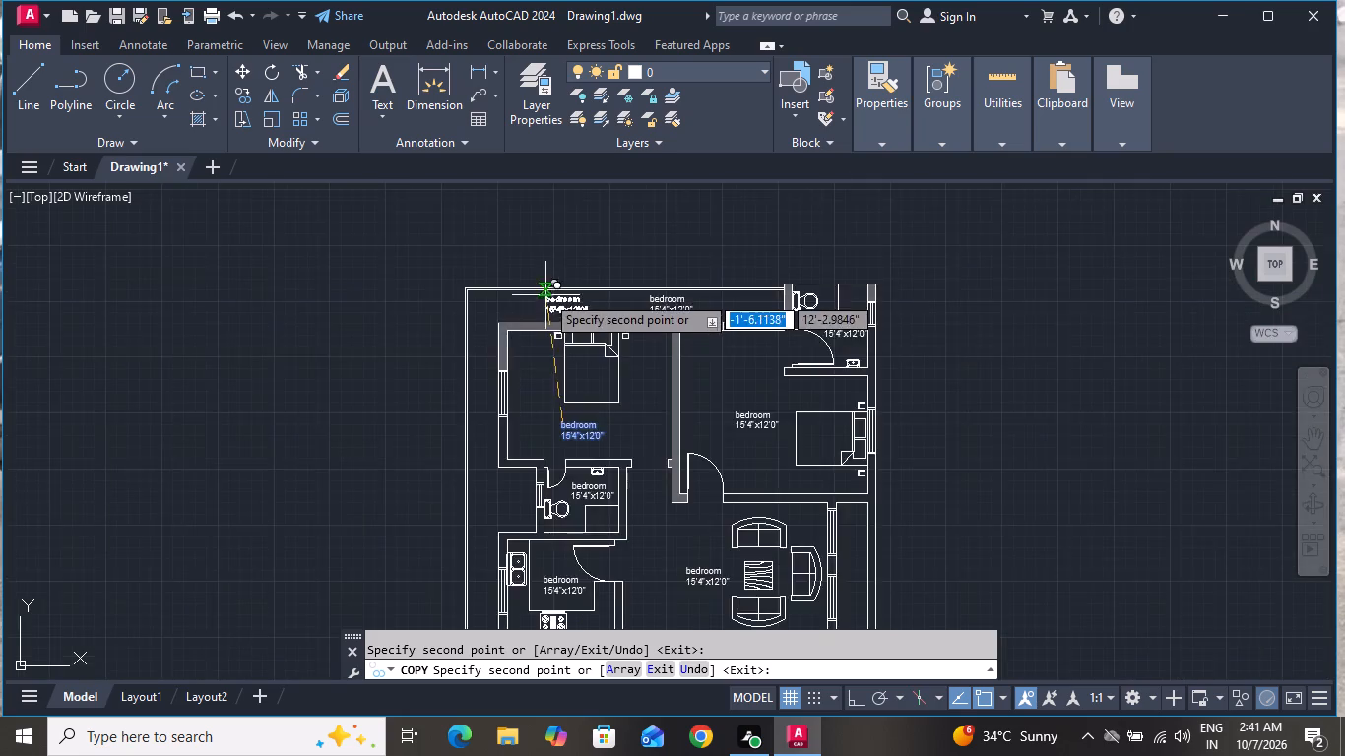
scroll(544, 299, "down", 4)
scroll(520, 370, "up", 5)
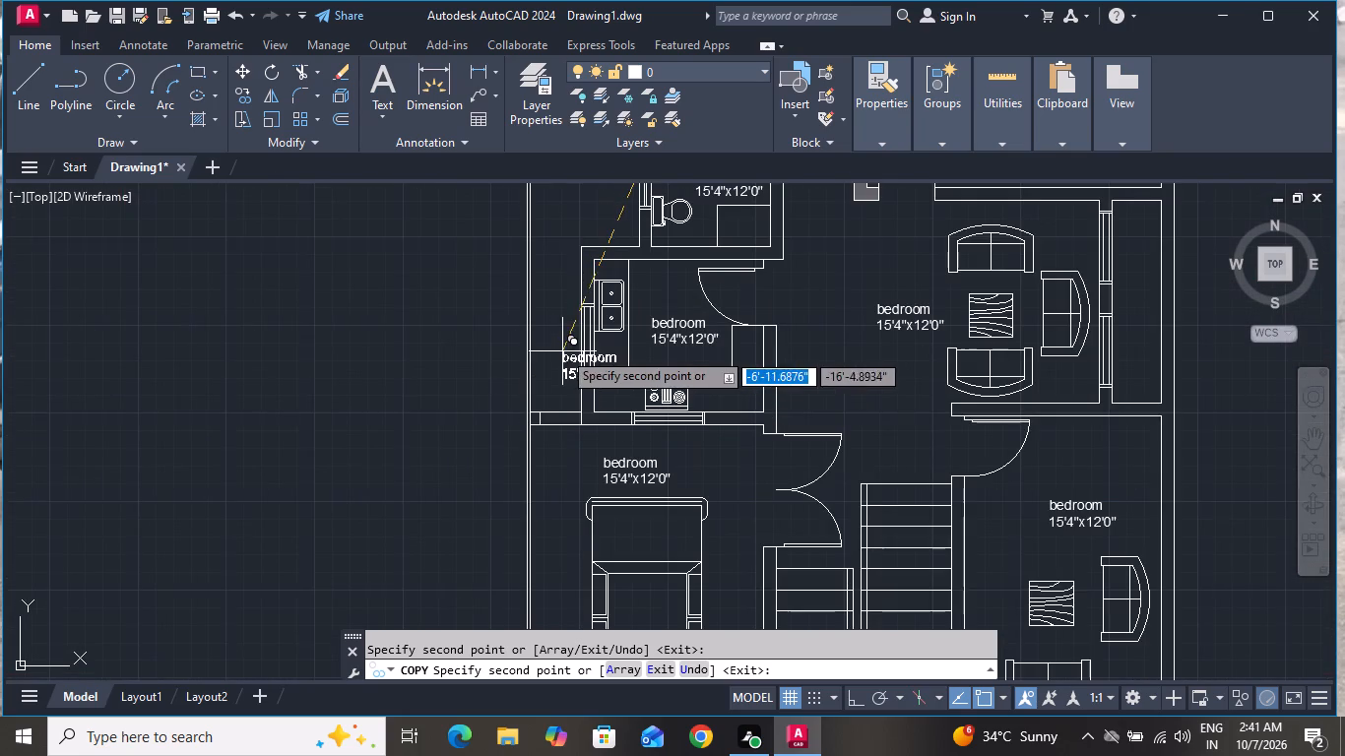
scroll(556, 230, "down", 3)
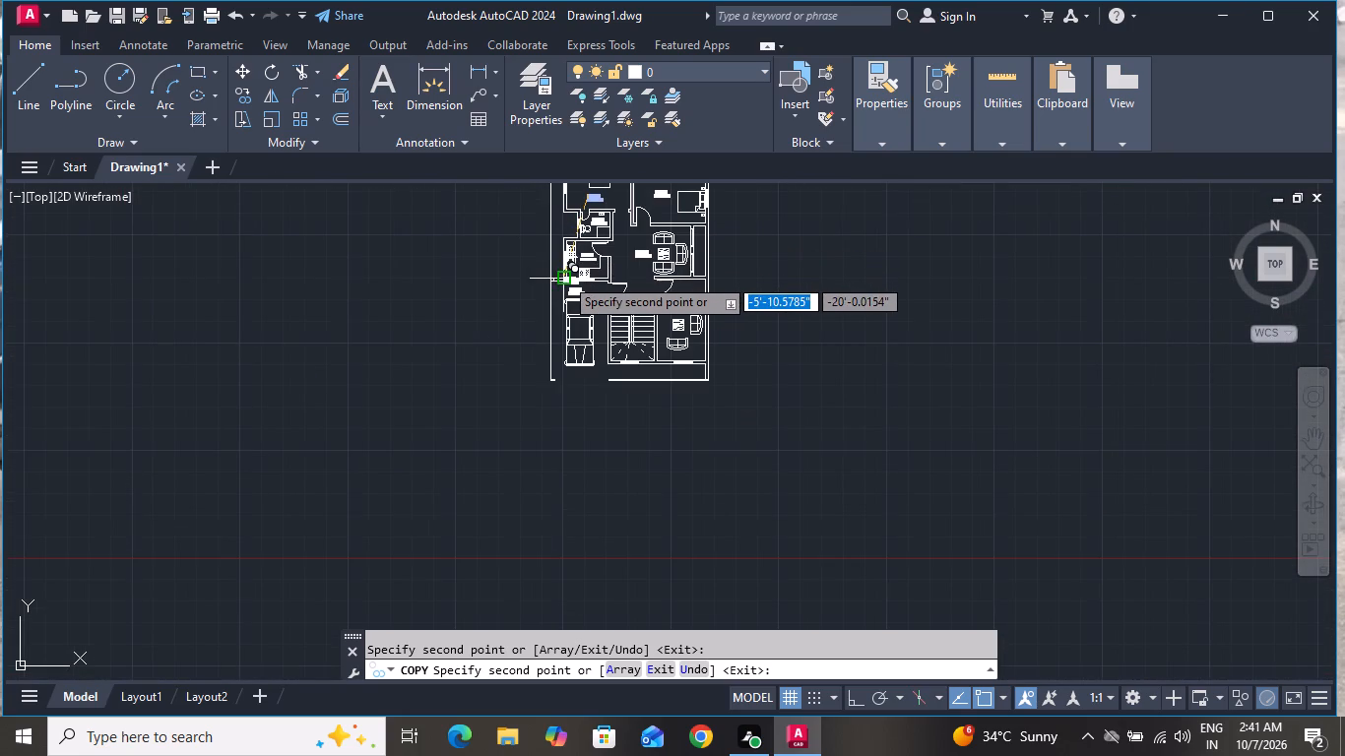
scroll(566, 290, "down", 2)
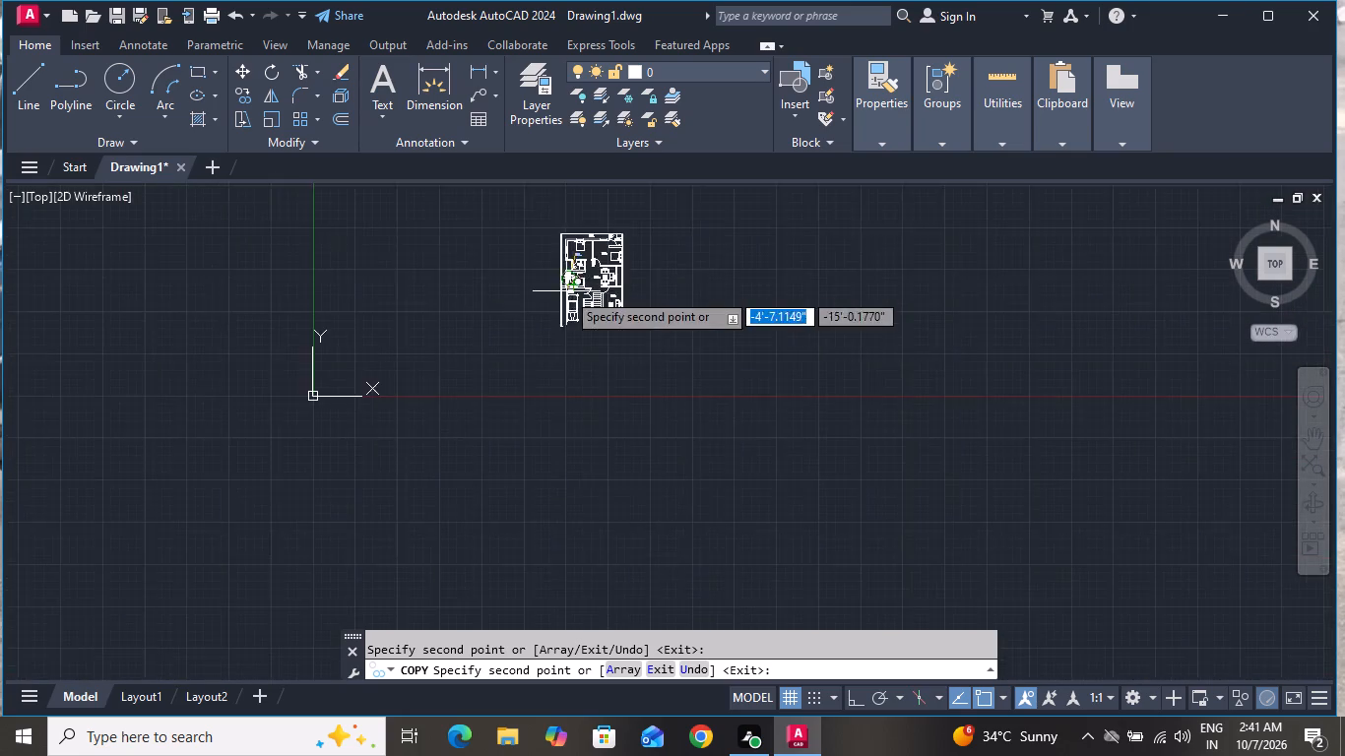
scroll(564, 310, "down", 2)
scroll(672, 404, "up", 3)
scroll(671, 412, "down", 1)
scroll(671, 412, "up", 6)
left_click(615, 178)
scroll(599, 394, "down", 4)
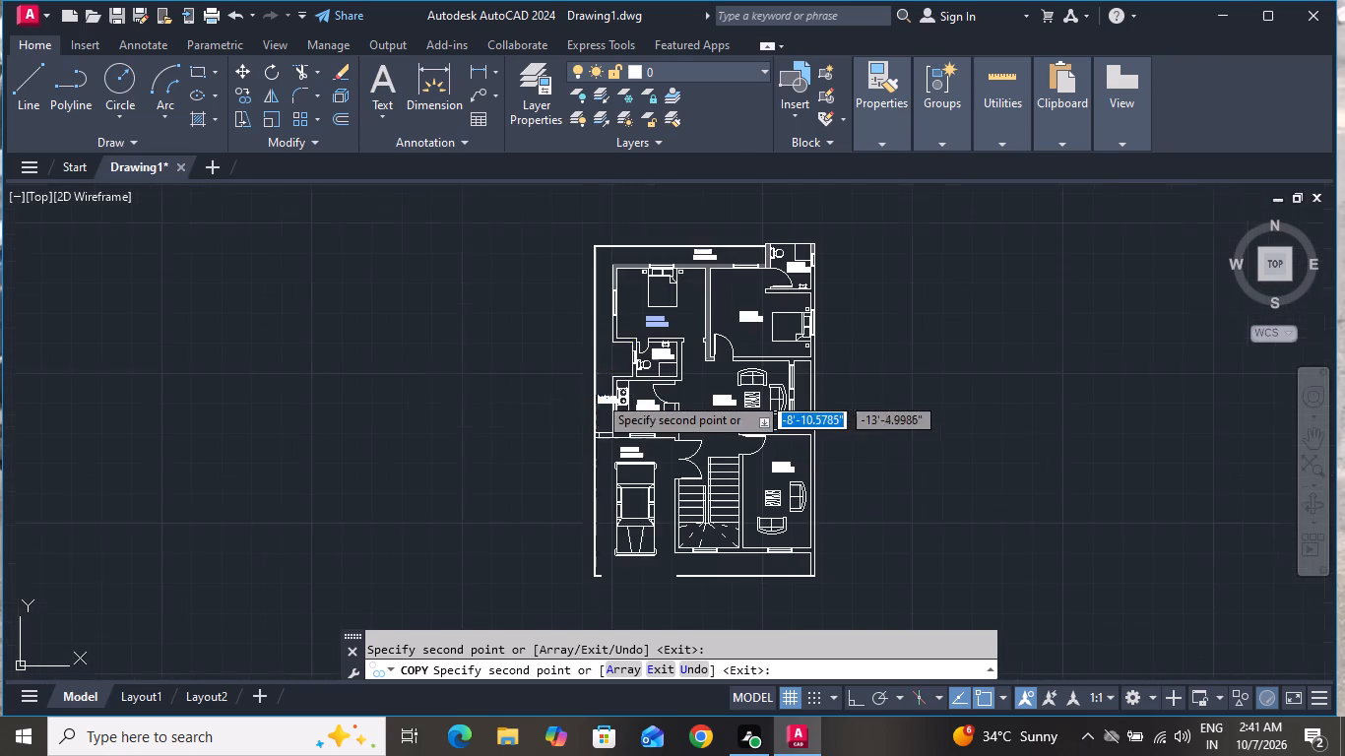
scroll(613, 334, "up", 6)
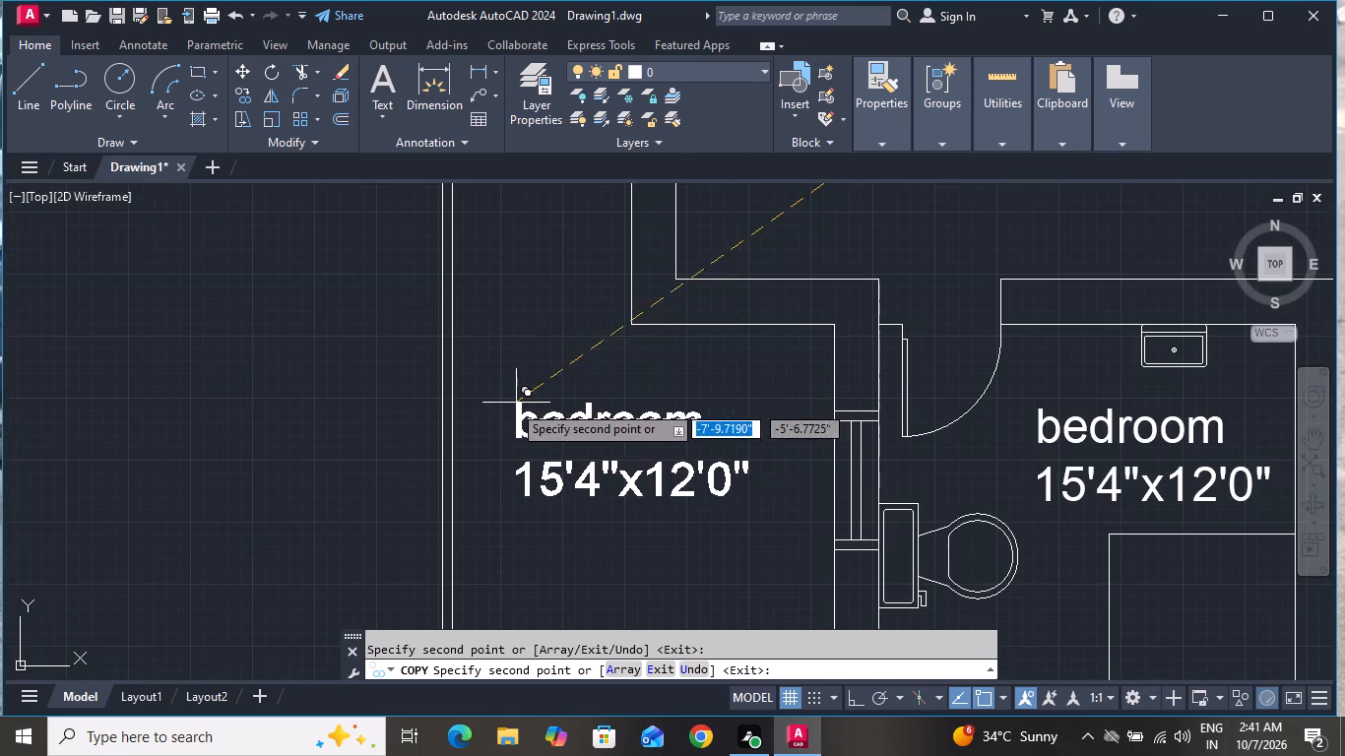
left_click(500, 407)
Place a label copy in the front strip below the lower-right sitting room's window, inside the boundary wall.
scroll(683, 346, "up", 1)
scroll(683, 346, "down", 5)
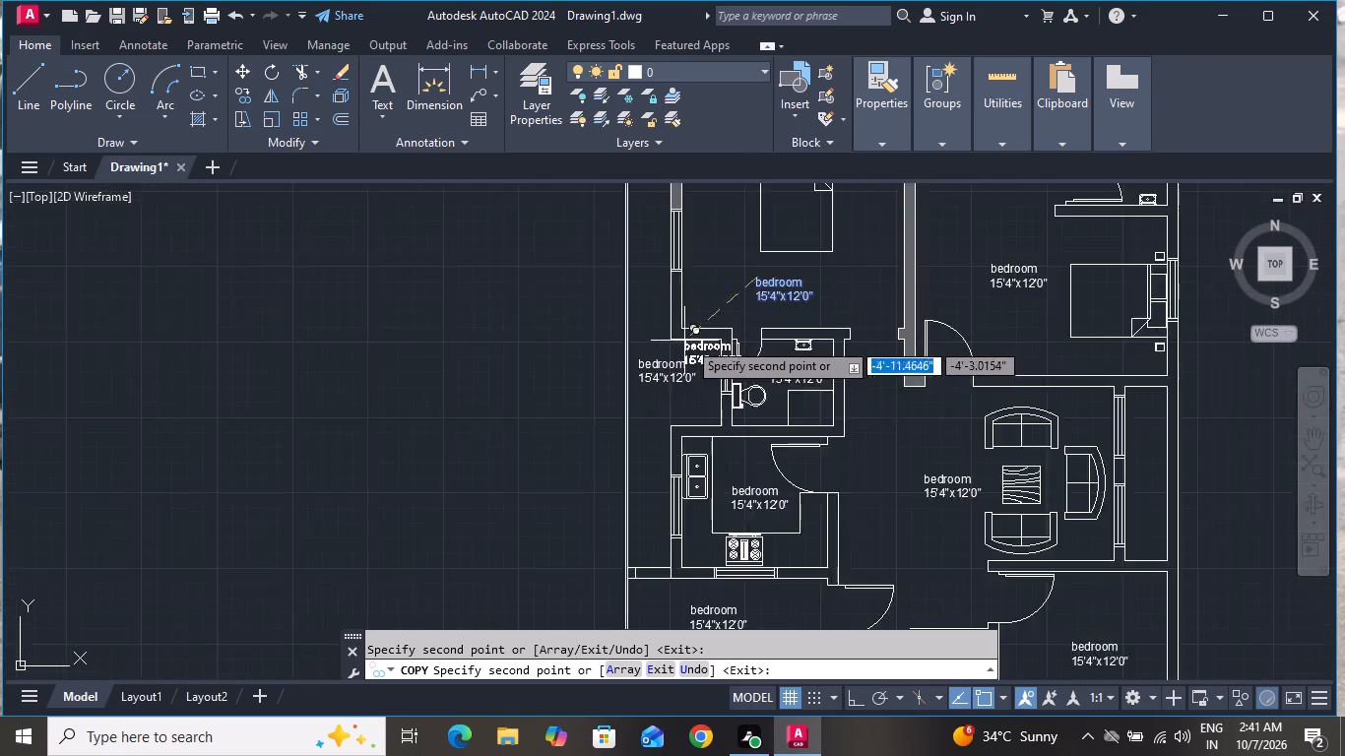
scroll(760, 340, "down", 2)
scroll(819, 478, "up", 4)
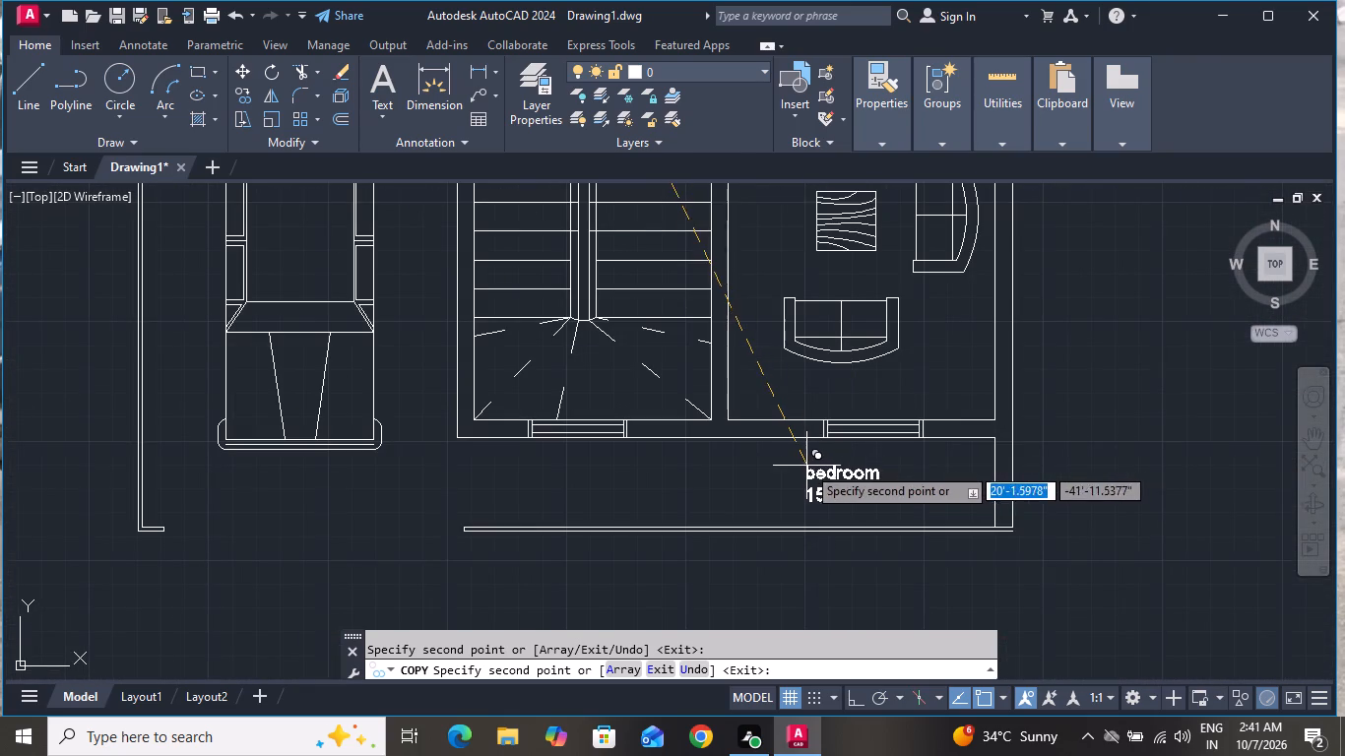
left_click(806, 466)
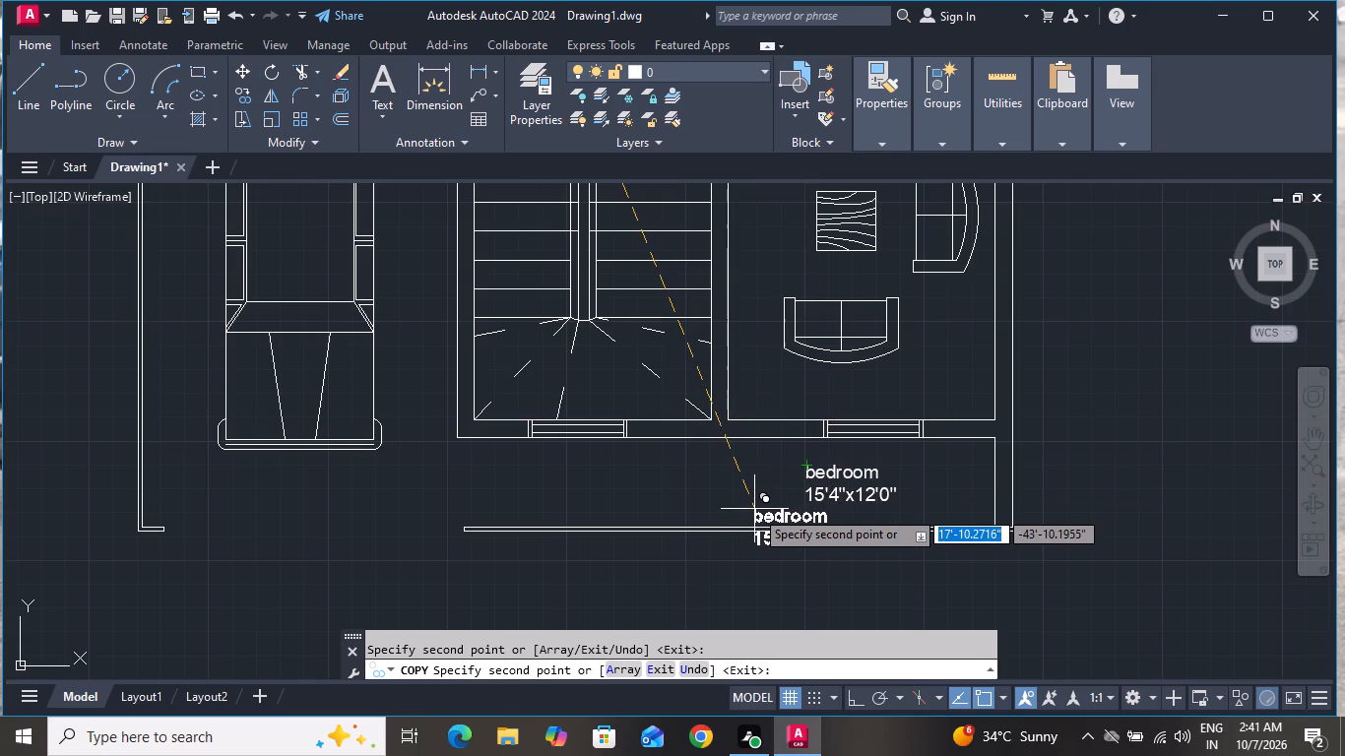
End the label copying without placing another copy.
scroll(754, 509, "down", 3)
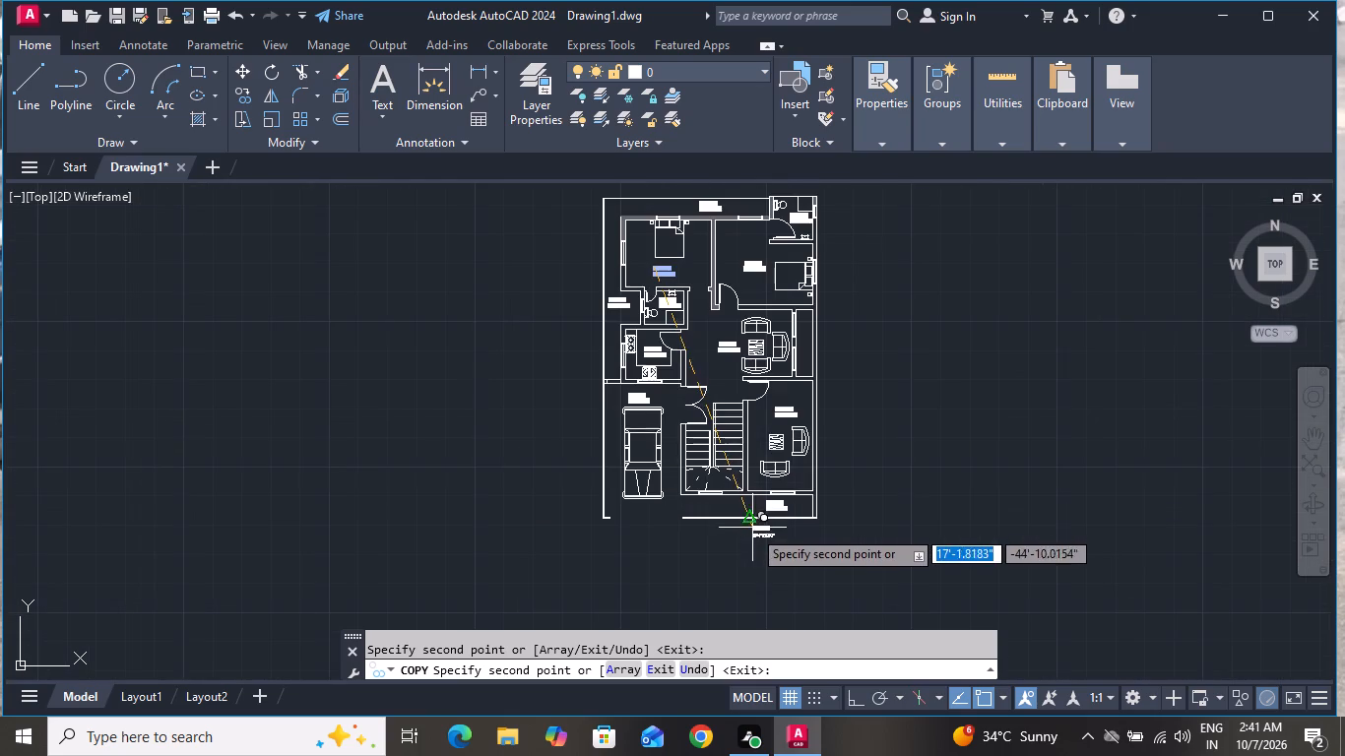
right_click(958, 318)
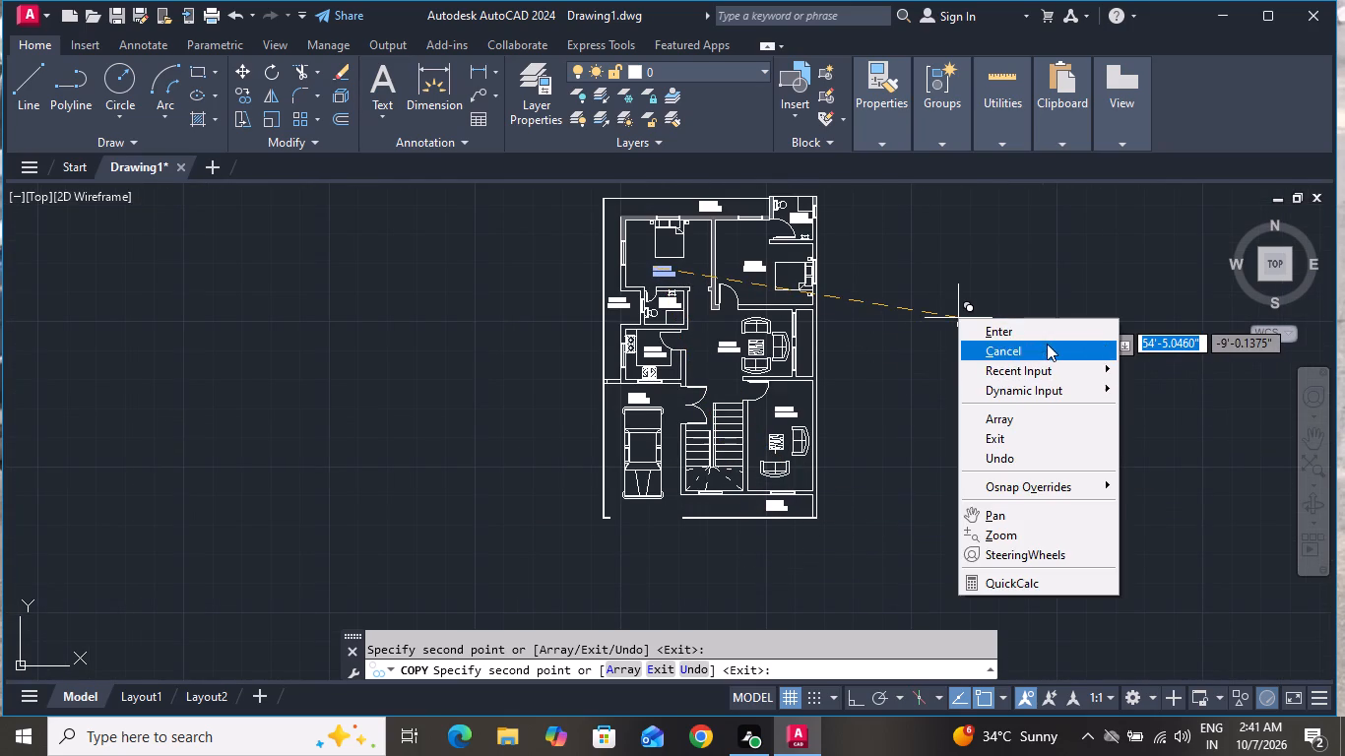
left_click(1047, 344)
Change the dimensions in the upper-right bedroom's label to 15'4"x11'0".
scroll(781, 268, "up", 3)
scroll(766, 275, "down", 1)
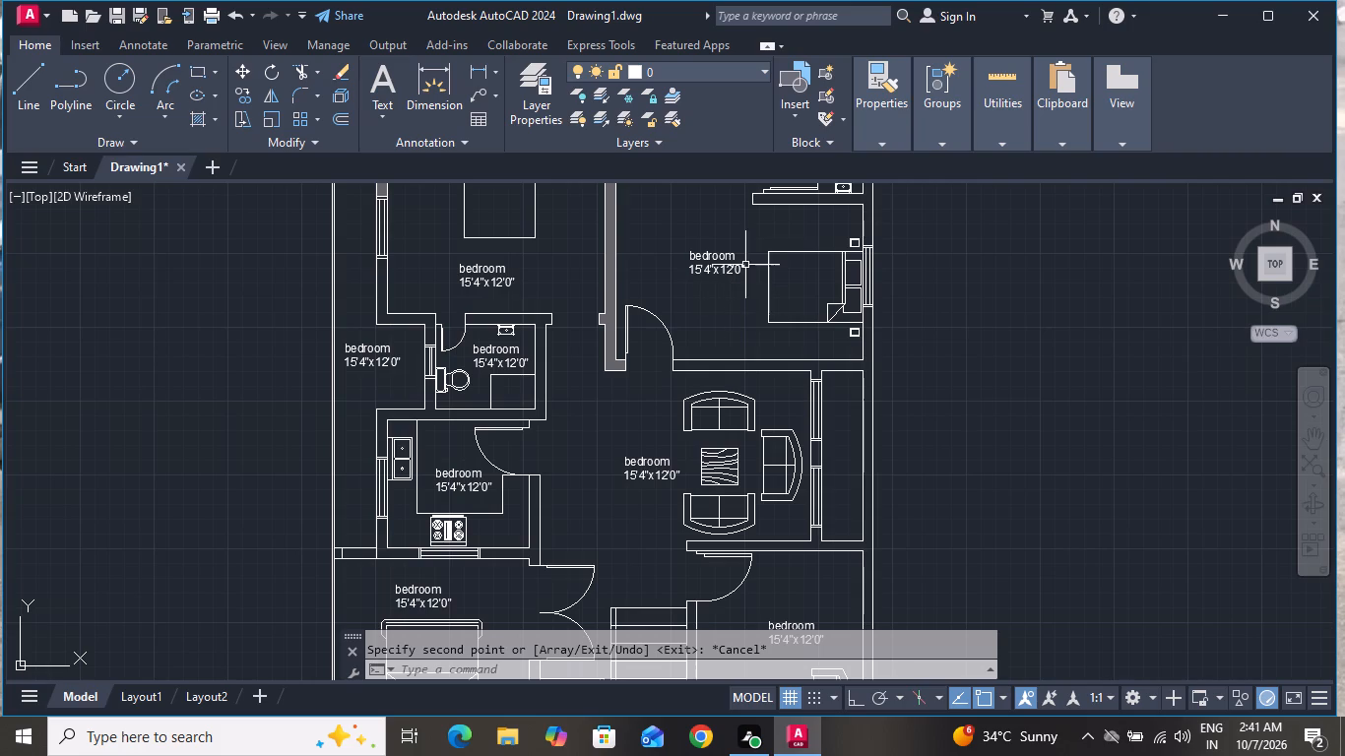
scroll(746, 263, "up", 6)
triple_click(648, 312)
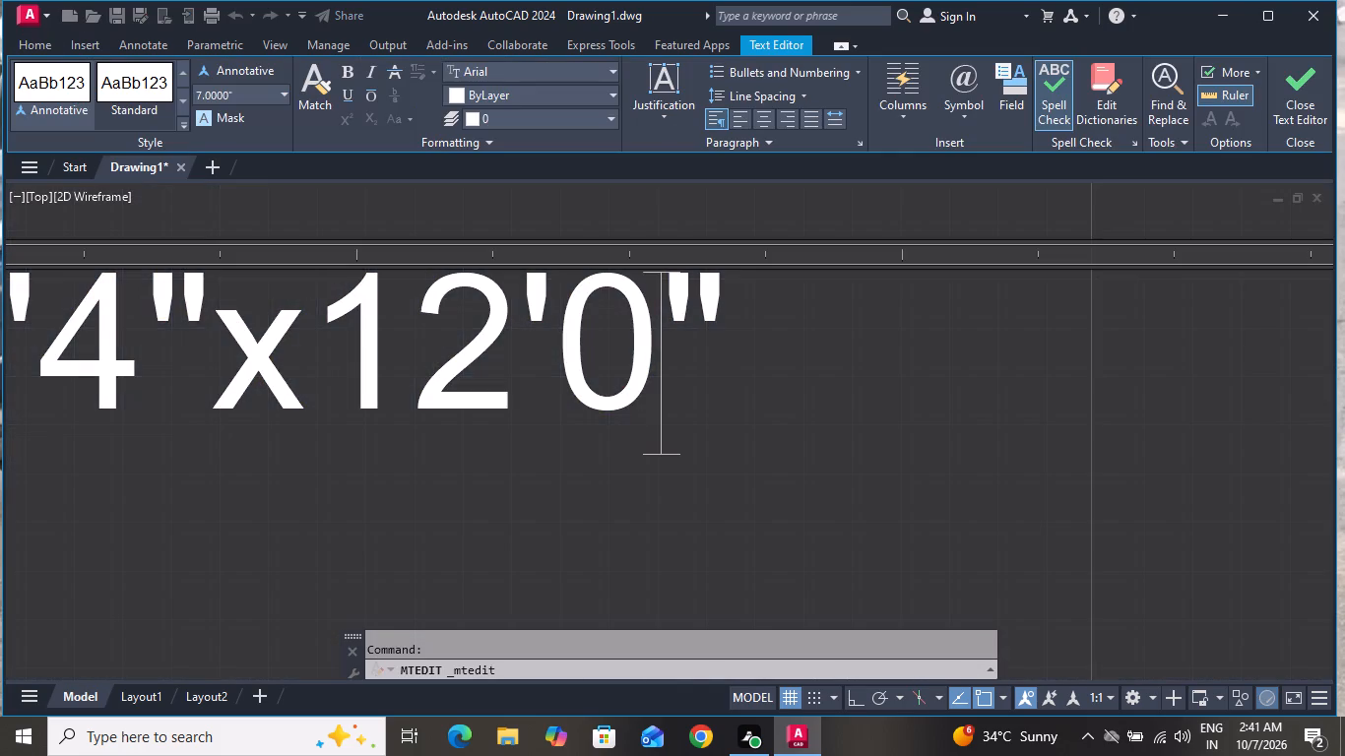
key("BackSpace")
key("BackSpace")
key("BackSpace")
key("BackSpace")
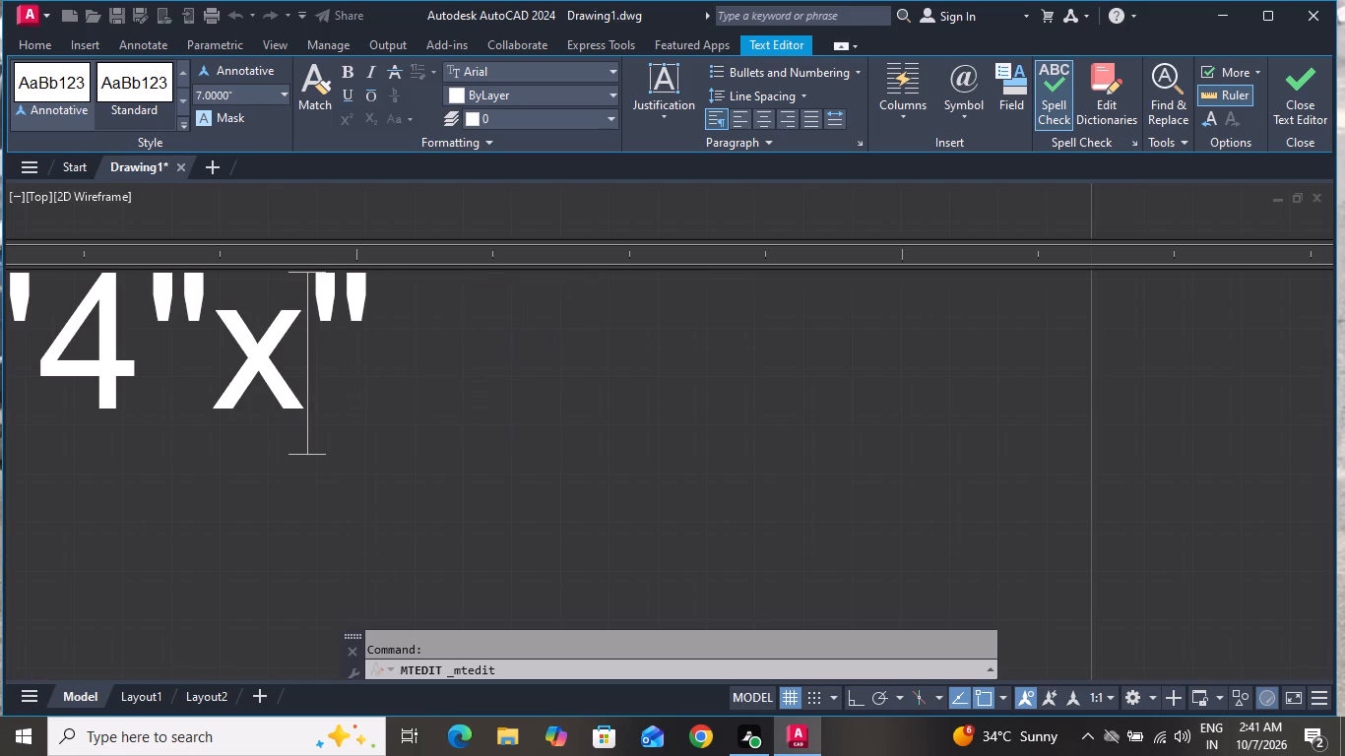
type("11")
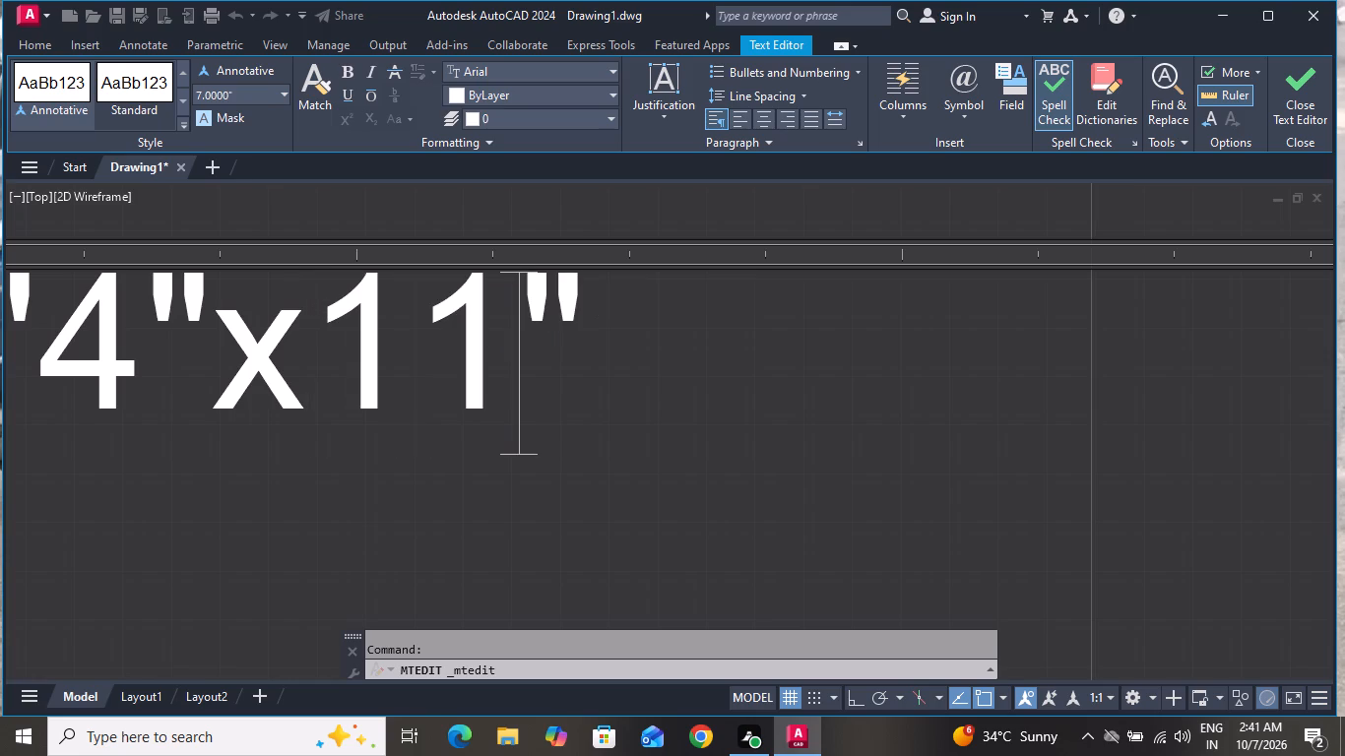
key("apostrophe")
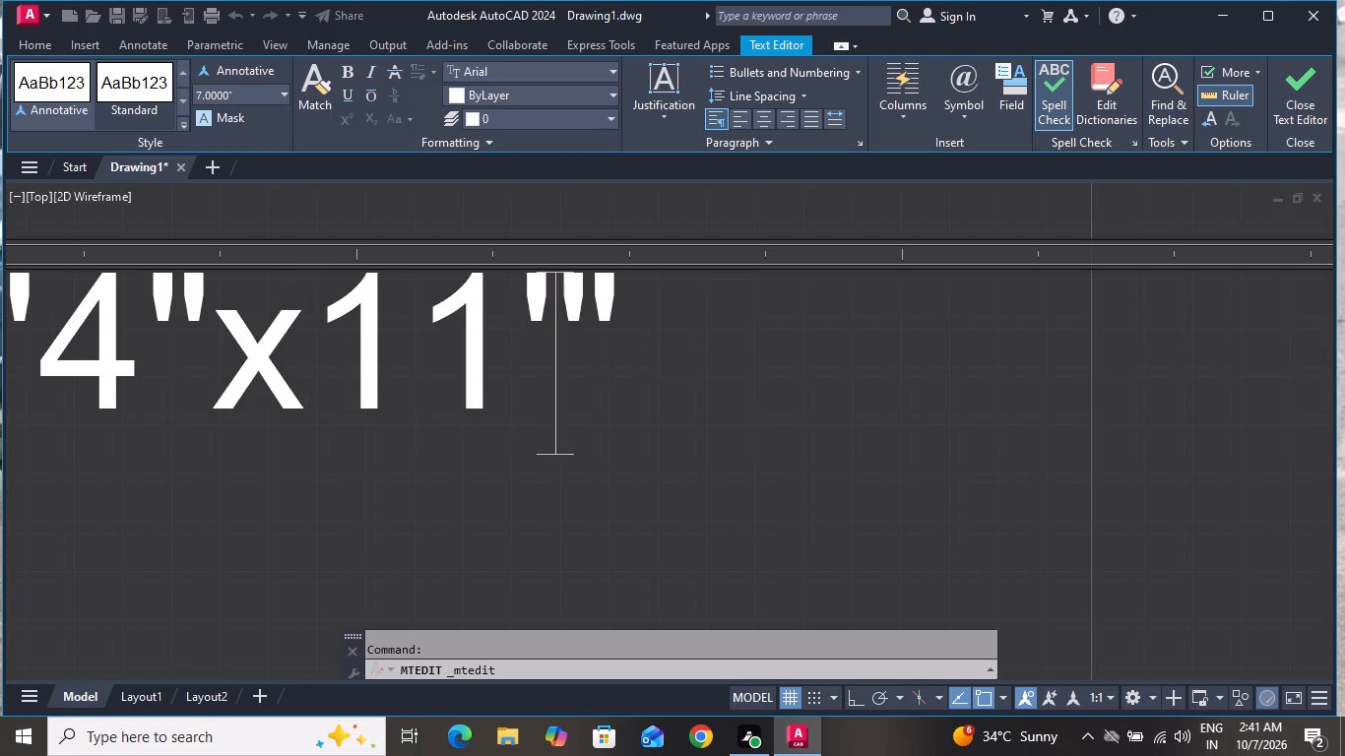
type("0\"")
key("BackSpace")
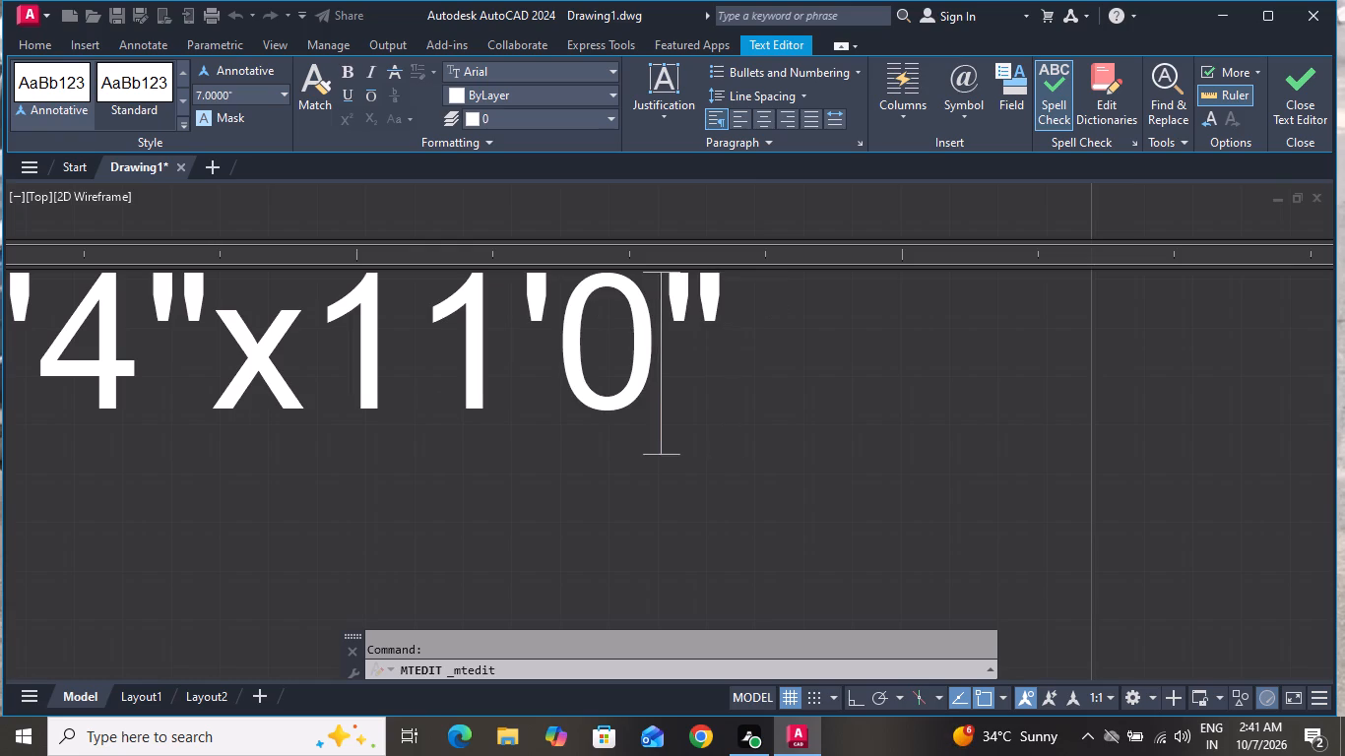
left_click(783, 416)
scroll(770, 422, "down", 3)
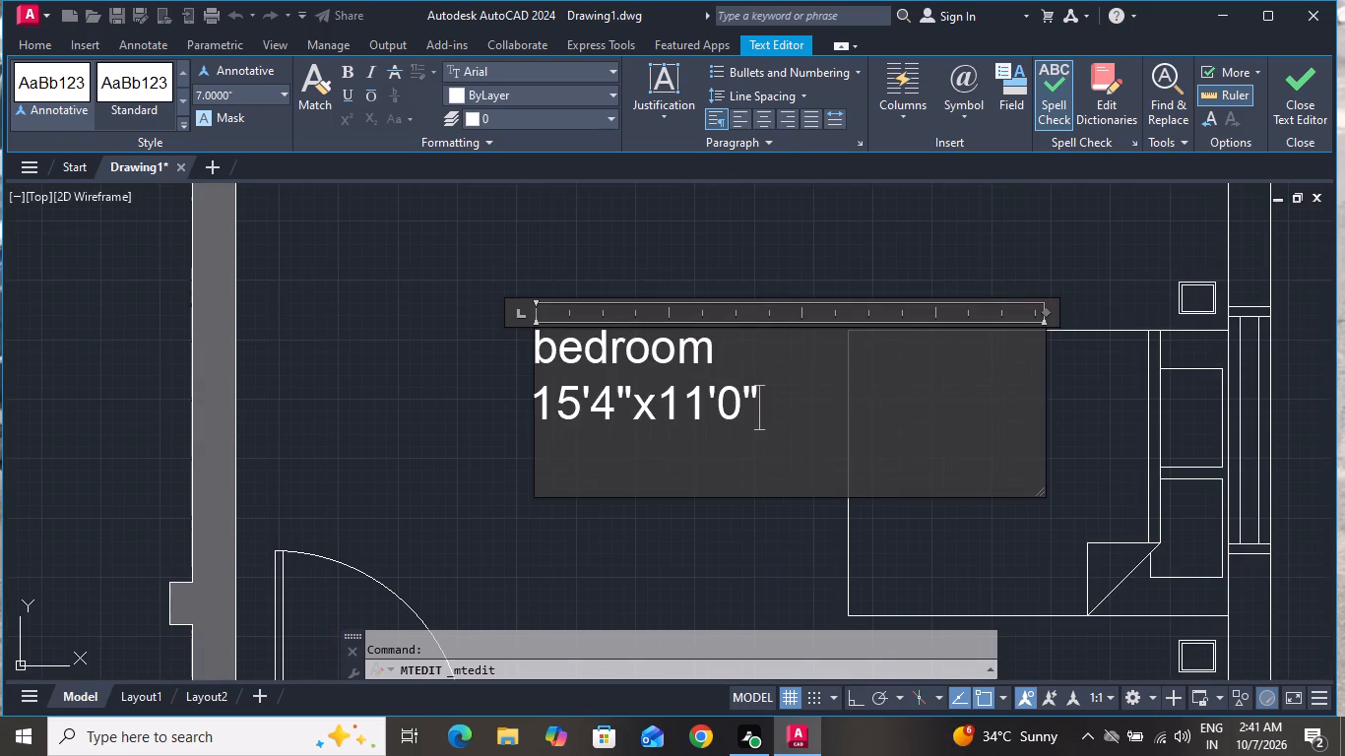
left_click(408, 455)
Replace the room name in the upper-right bathroom's label with "bath".
scroll(444, 424, "down", 1)
scroll(452, 424, "up", 1)
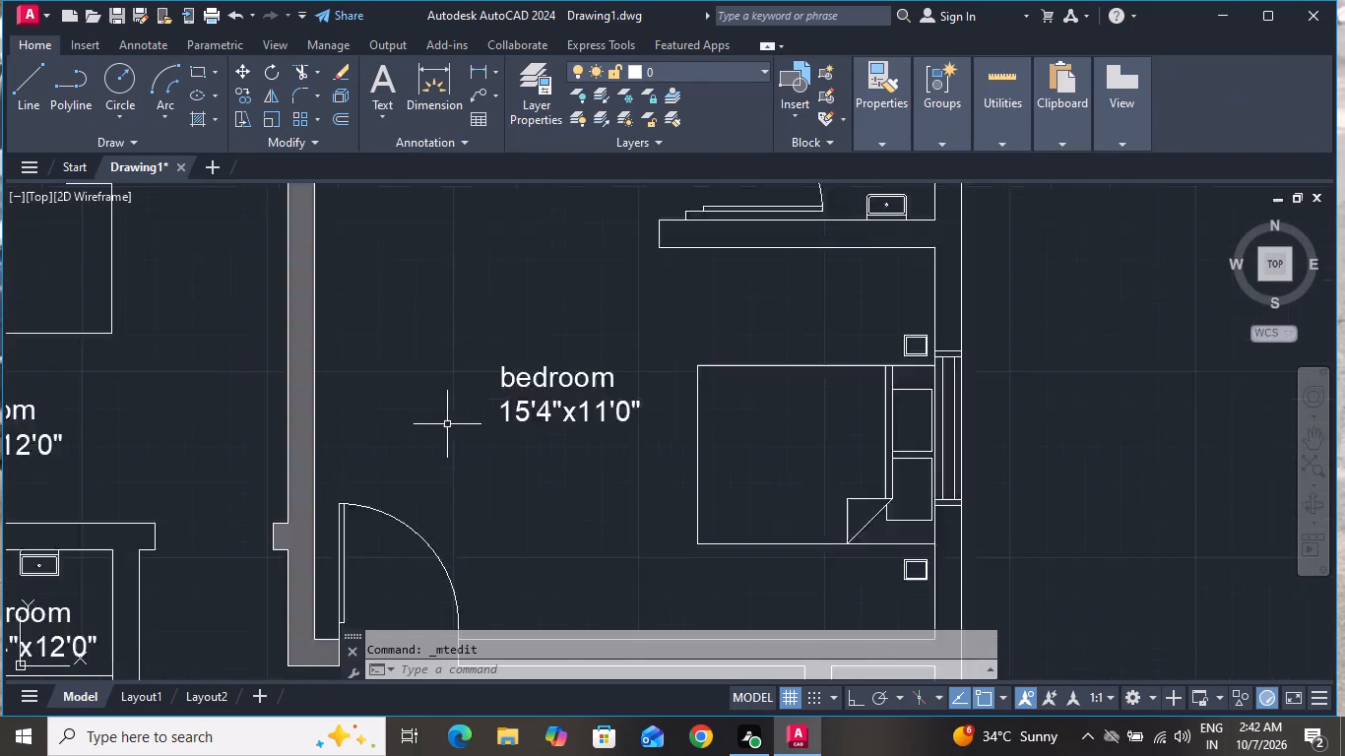
scroll(492, 415, "down", 2)
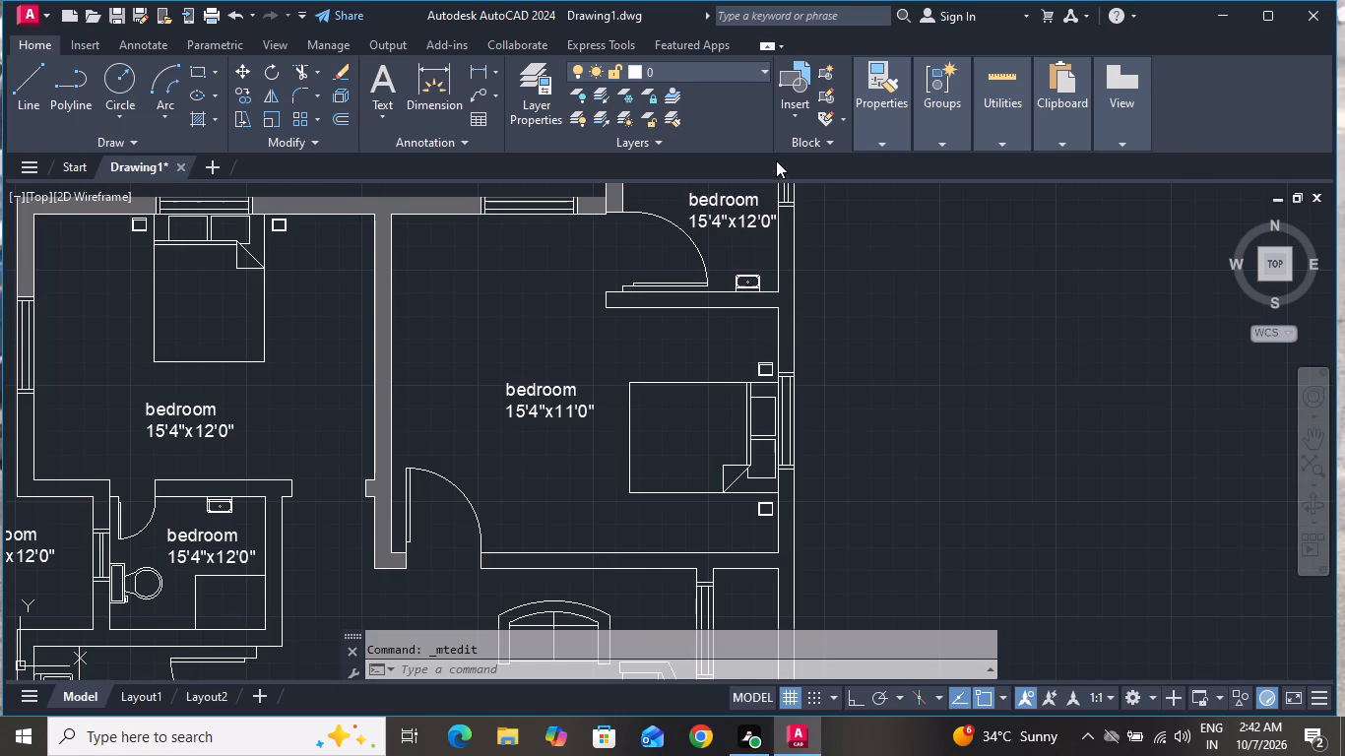
scroll(775, 176, "up", 2)
scroll(767, 193, "down", 1)
scroll(766, 196, "up", 5)
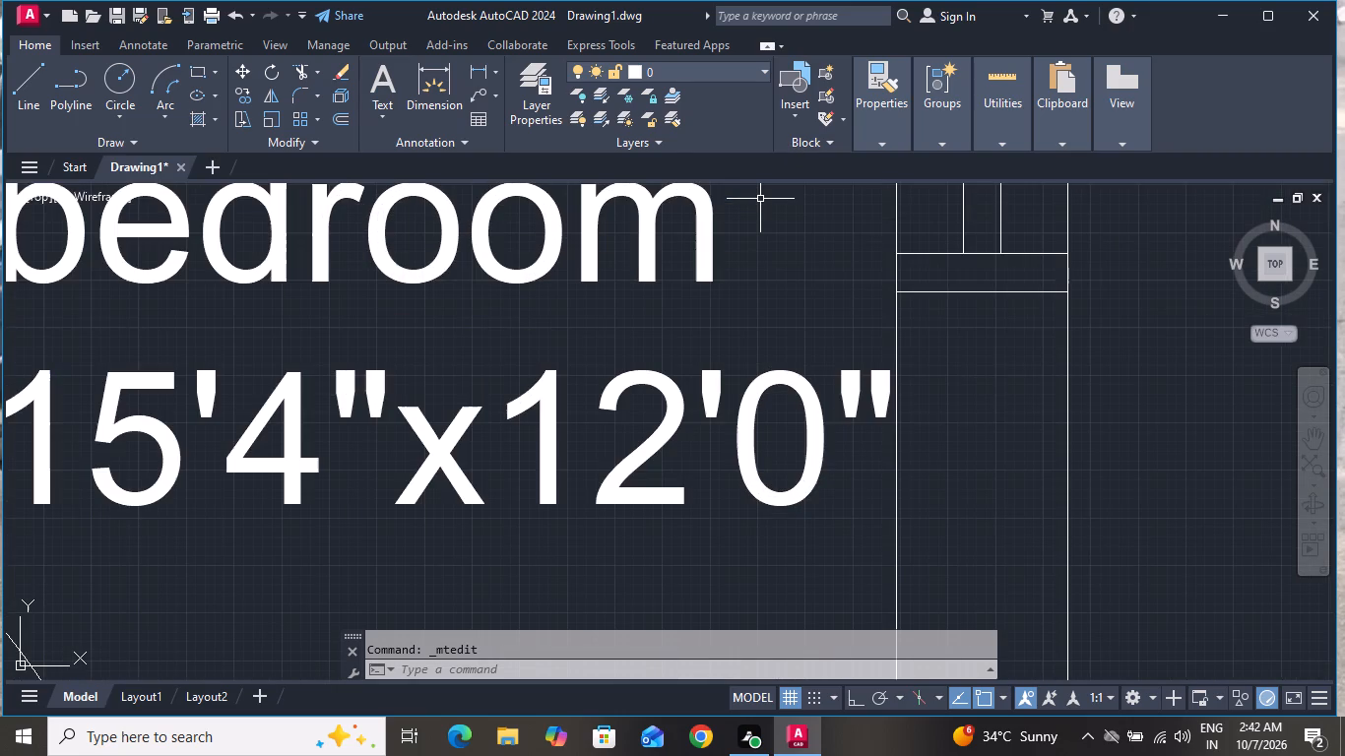
scroll(771, 185, "up", 1)
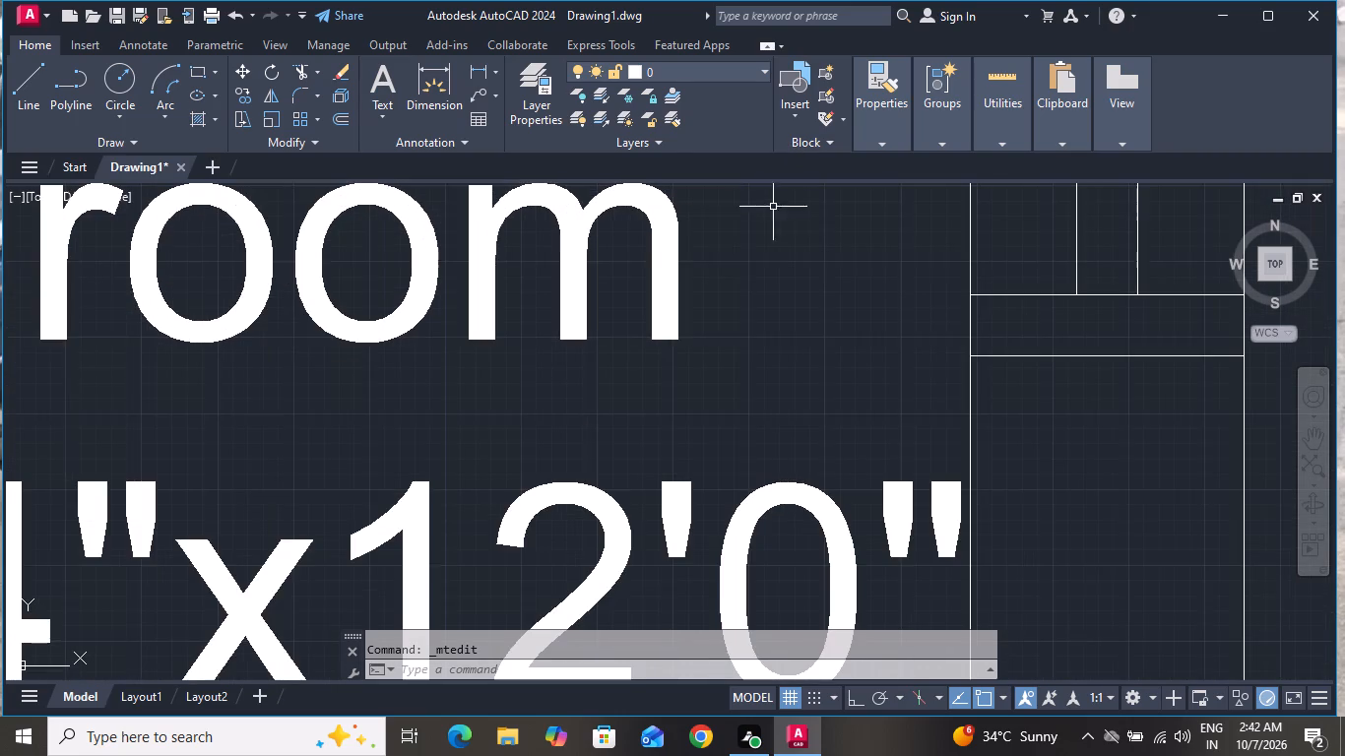
scroll(723, 270, "down", 2)
triple_click(704, 270)
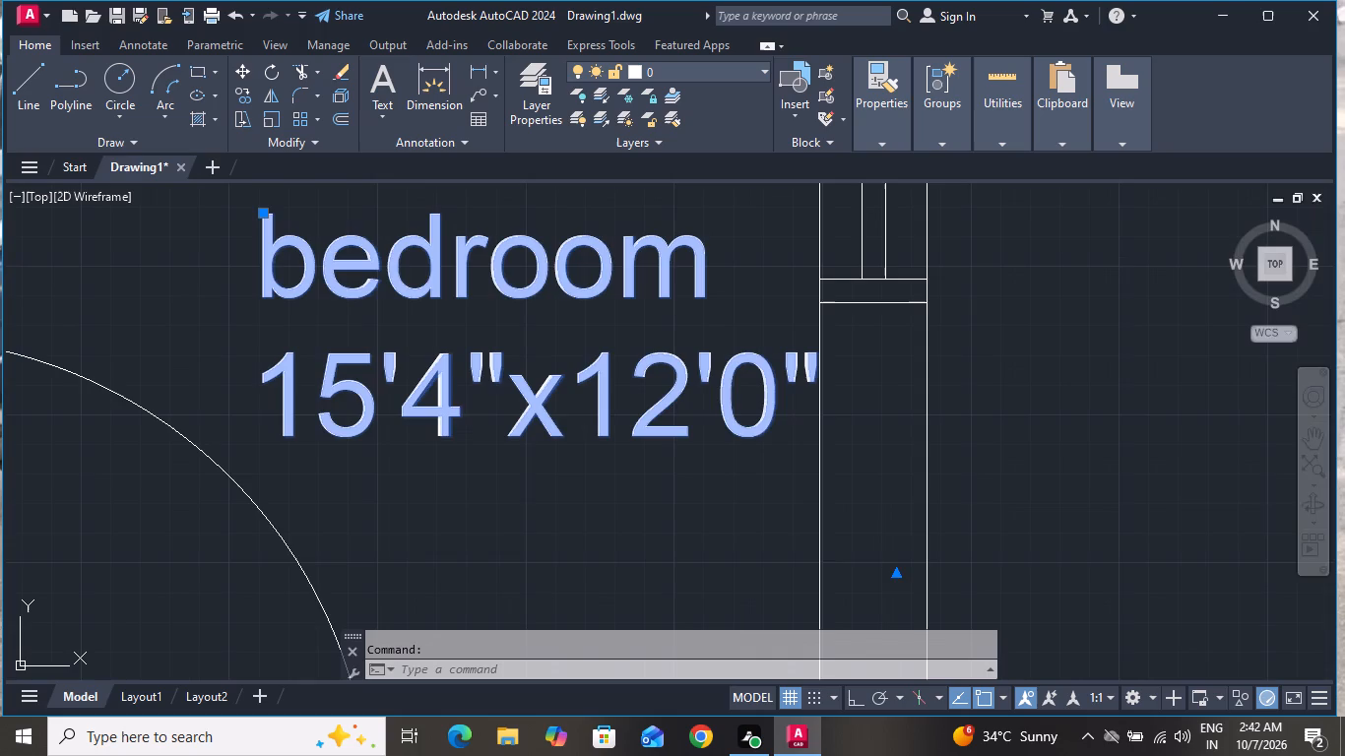
key("BackSpace")
key("BackSpace")
key("BackSpace")
key("BackSpace")
key("BackSpace")
key("BackSpace")
key("BackSpace")
key("BackSpace")
key("BackSpace")
key("BackSpace")
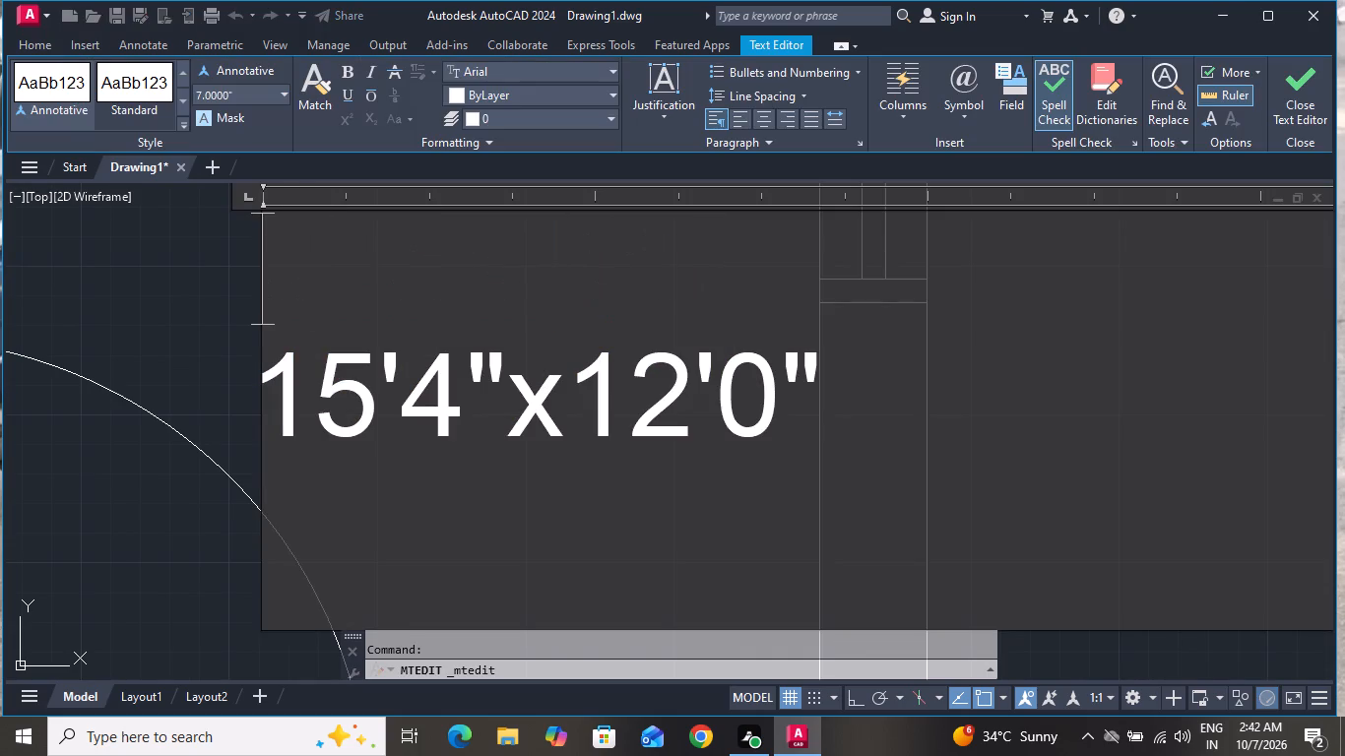
type("bath")
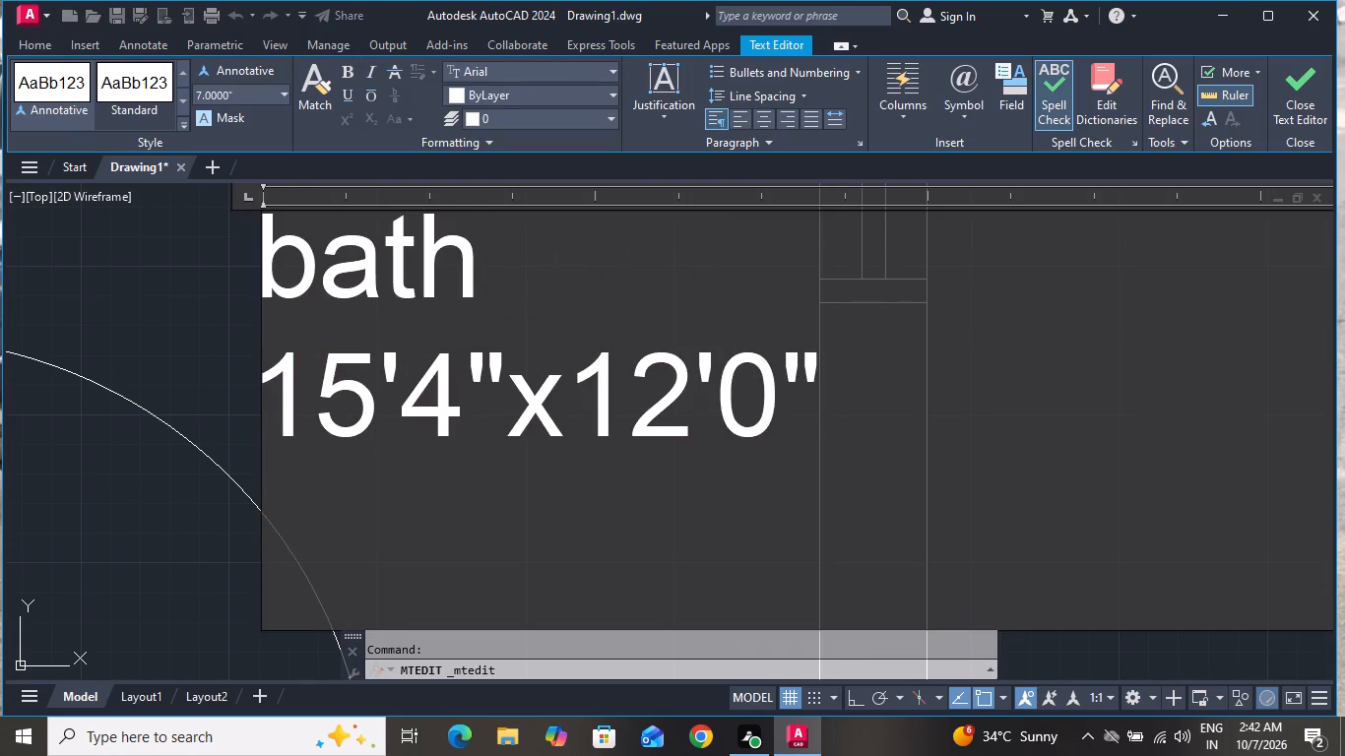
Set the dimensions in the upper-right bathroom's label to 7'0"x7'0".
left_click(811, 414)
key("BackSpace")
key("BackSpace")
key("BackSpace")
key("BackSpace")
key("BackSpace")
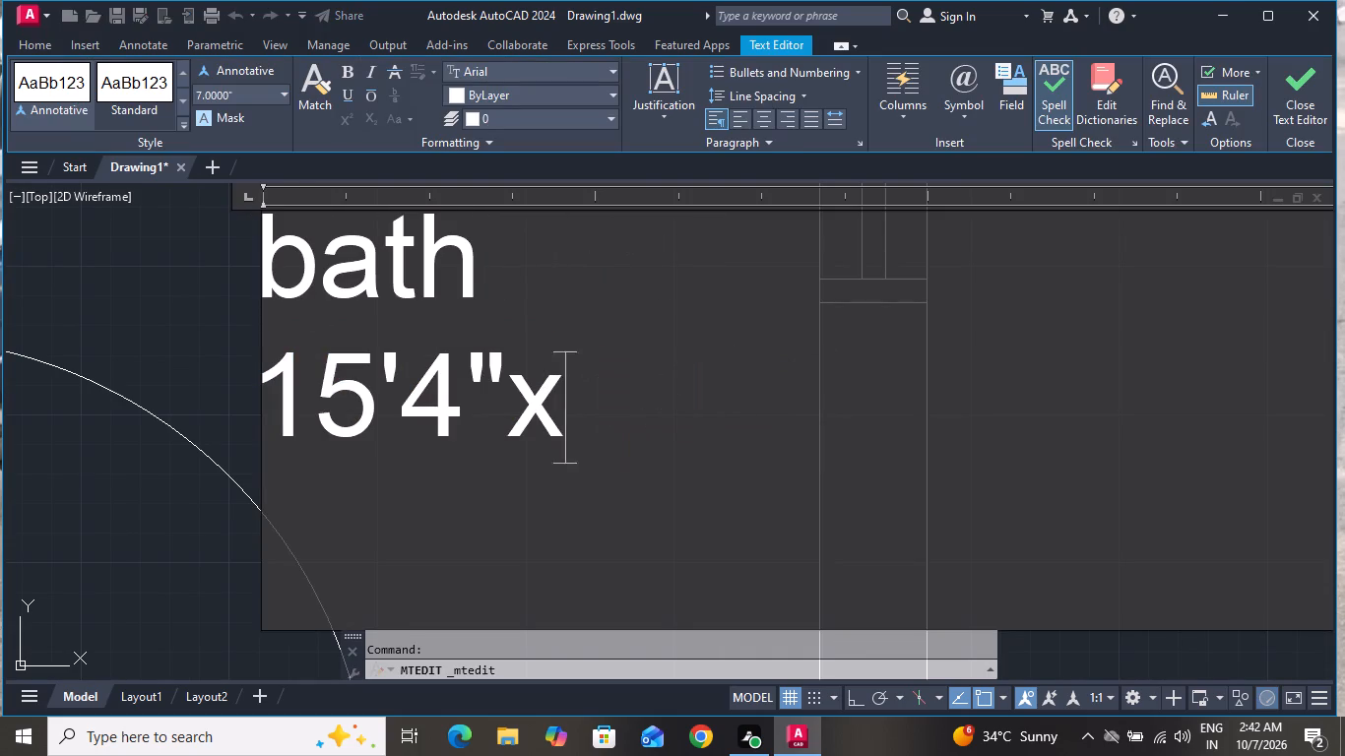
key("BackSpace")
key("BackSpace")
key("BackSpace")
key("BackSpace")
key("BackSpace")
key("BackSpace")
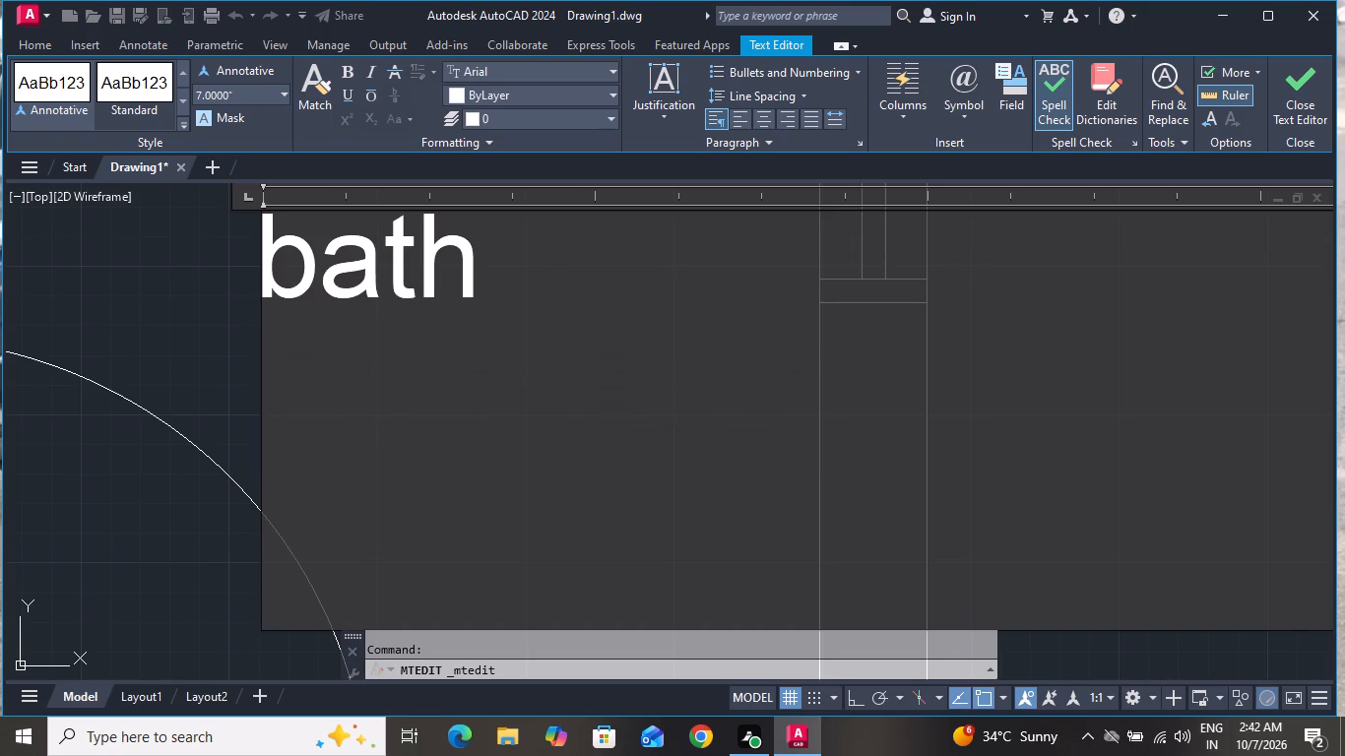
key("7")
key("apostrophe")
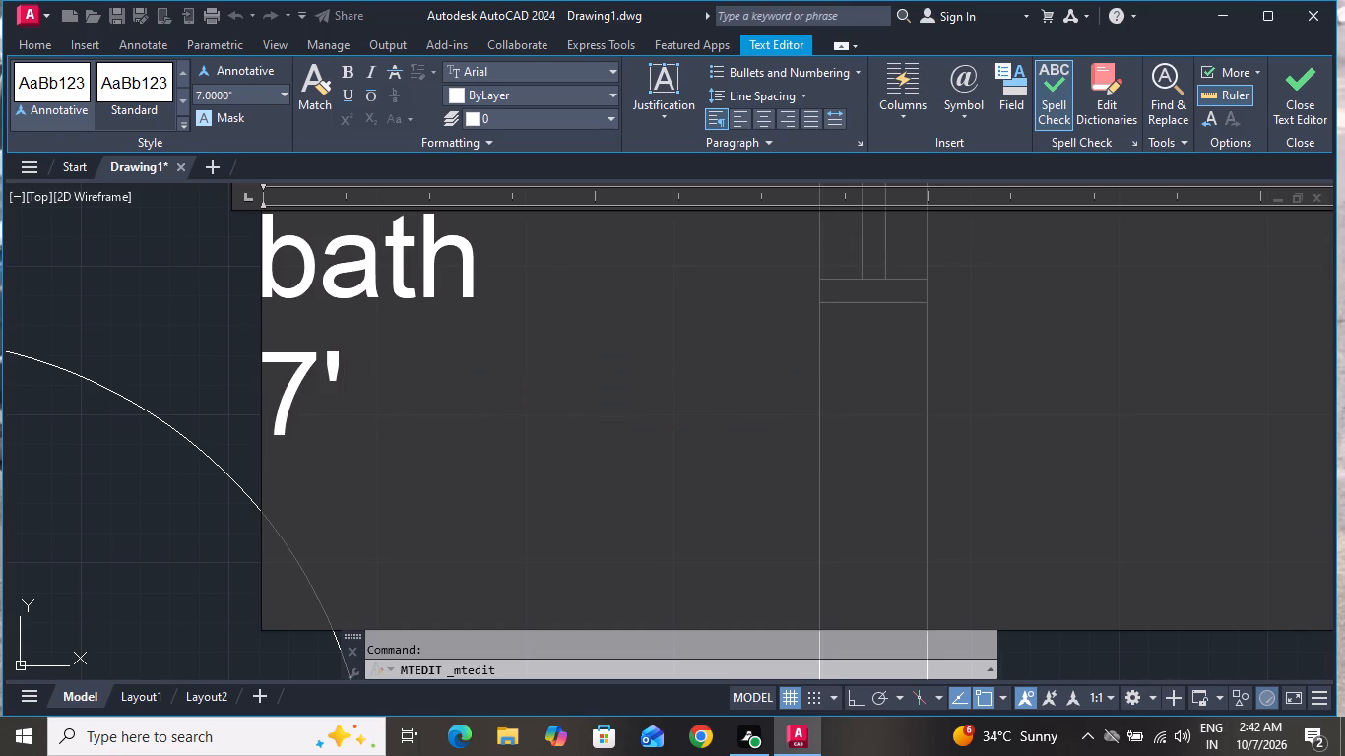
type("0\"")
key("x")
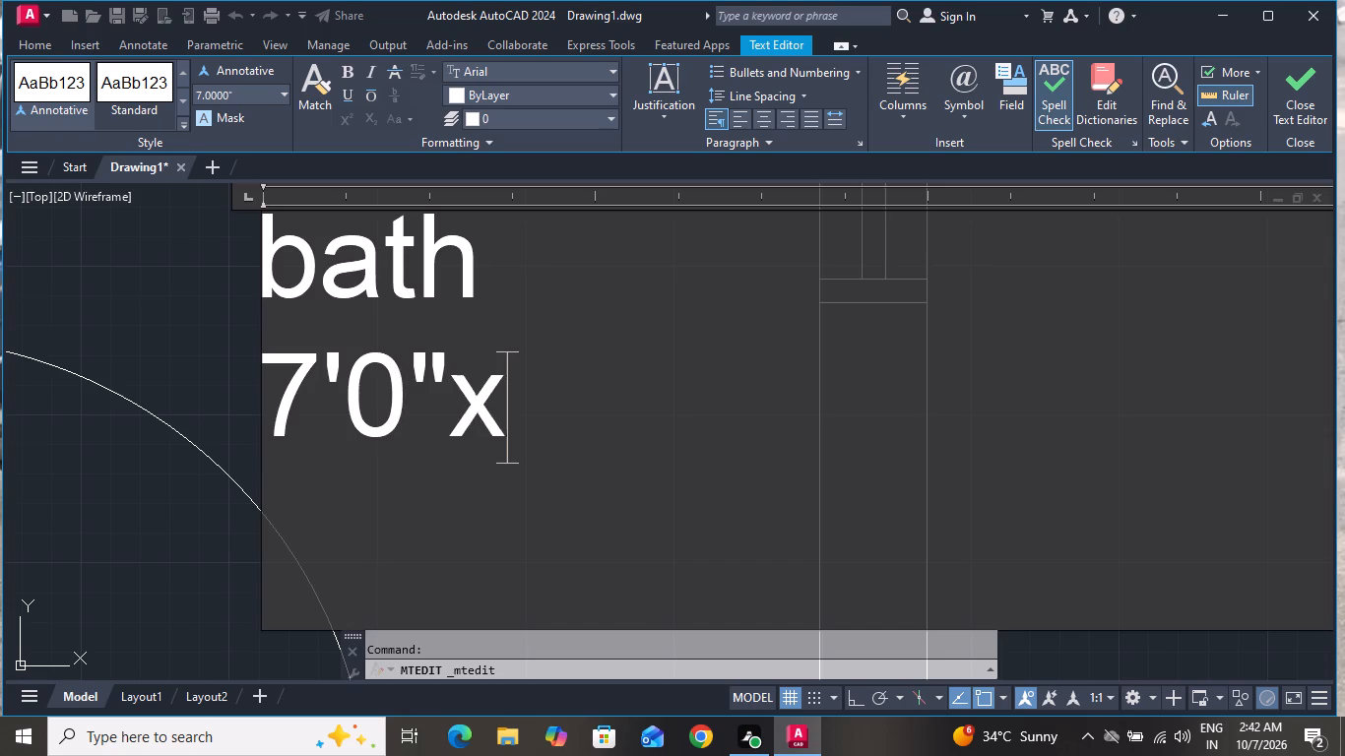
key("7")
key("apostrophe")
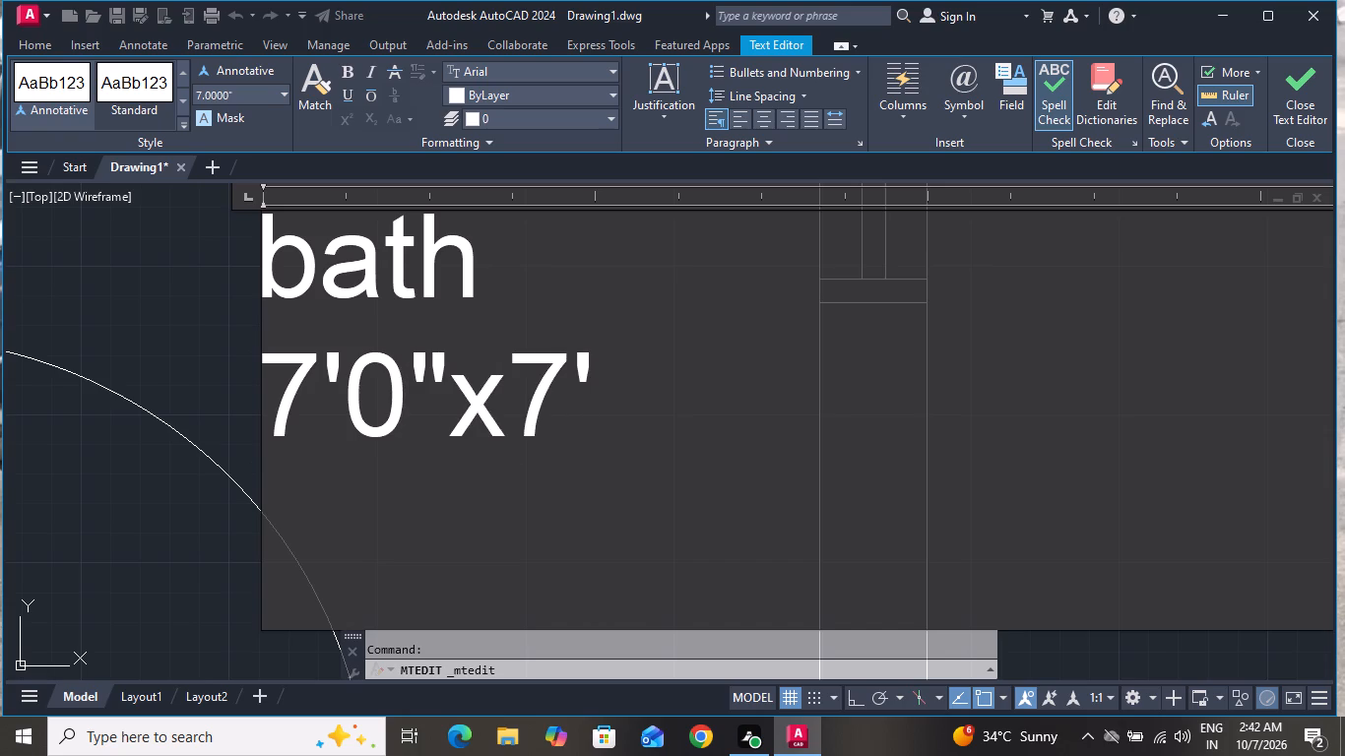
type("0\"")
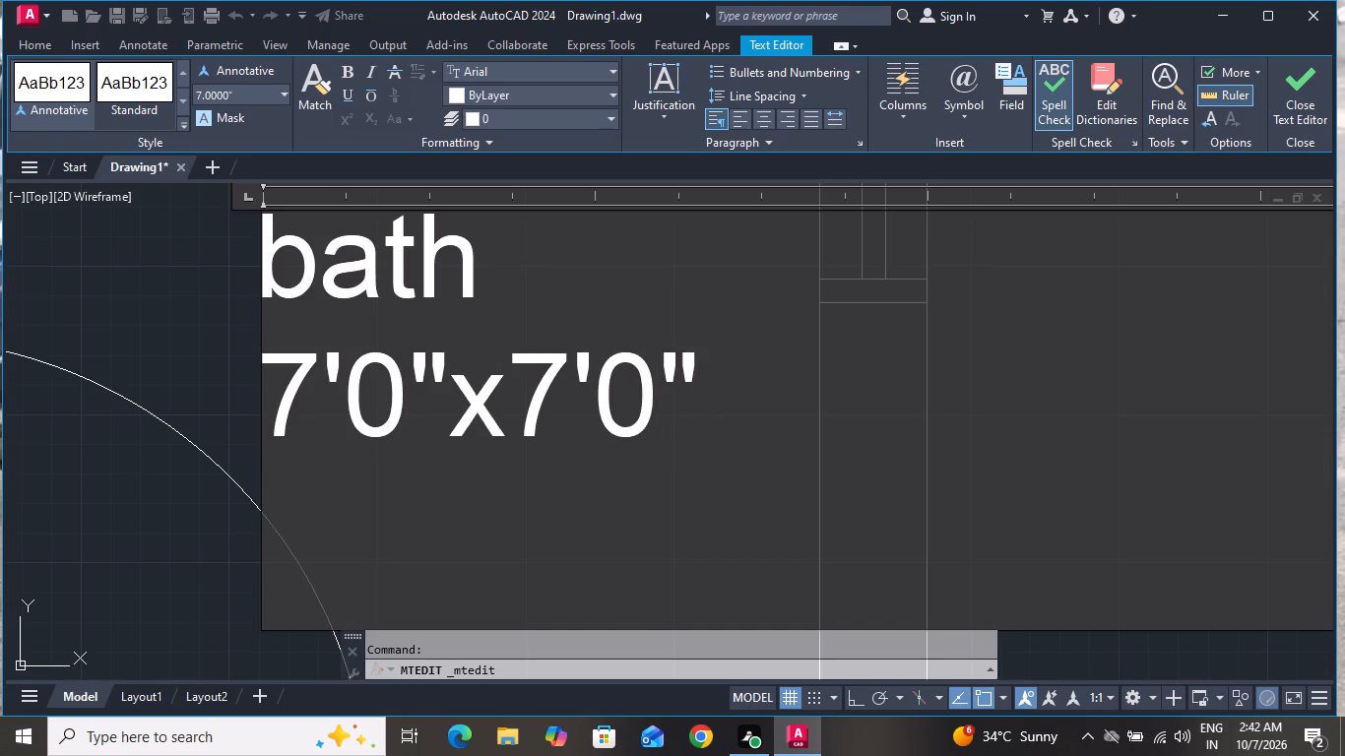
left_click(155, 261)
Replace the room name with "bath" in the label of the bathroom below the upper-left bedroom.
scroll(343, 311, "down", 4)
scroll(498, 350, "up", 1)
scroll(500, 351, "down", 4)
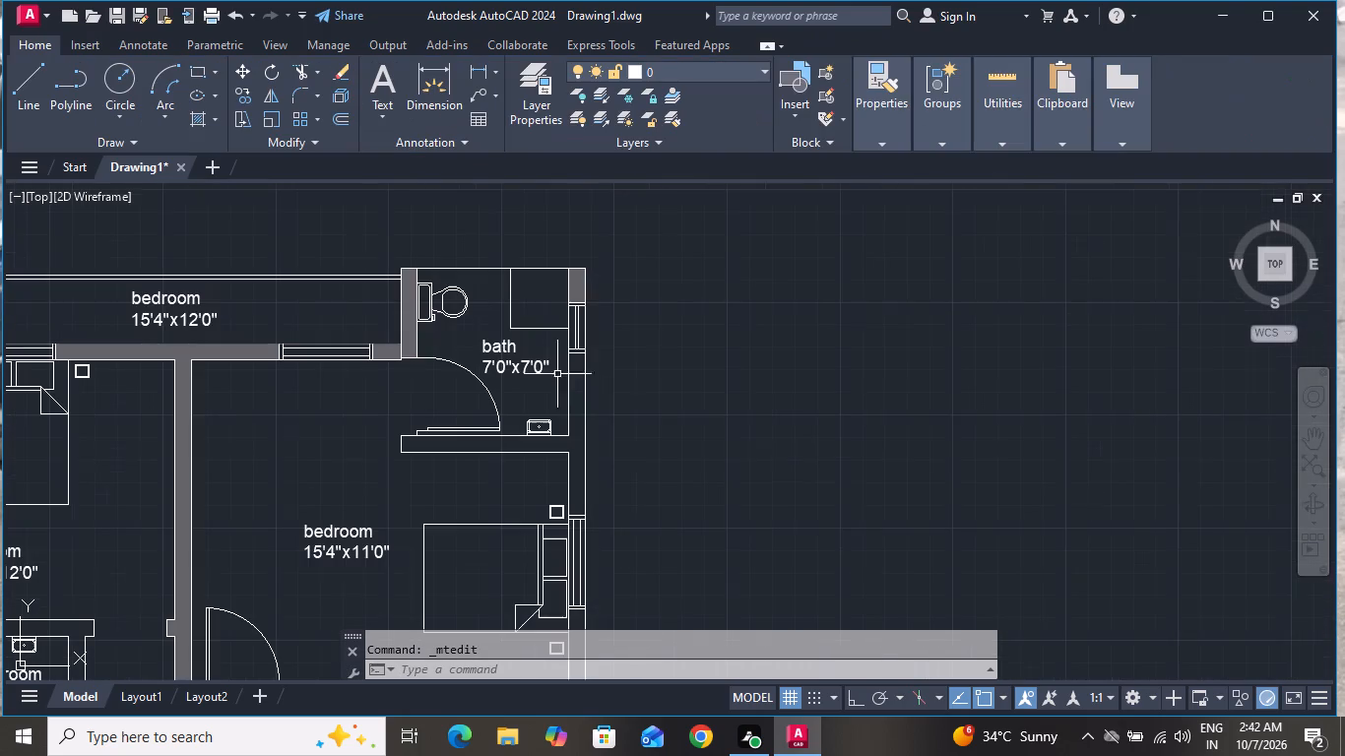
scroll(425, 456, "down", 1)
scroll(425, 456, "up", 1)
scroll(425, 455, "down", 1)
scroll(425, 437, "up", 1)
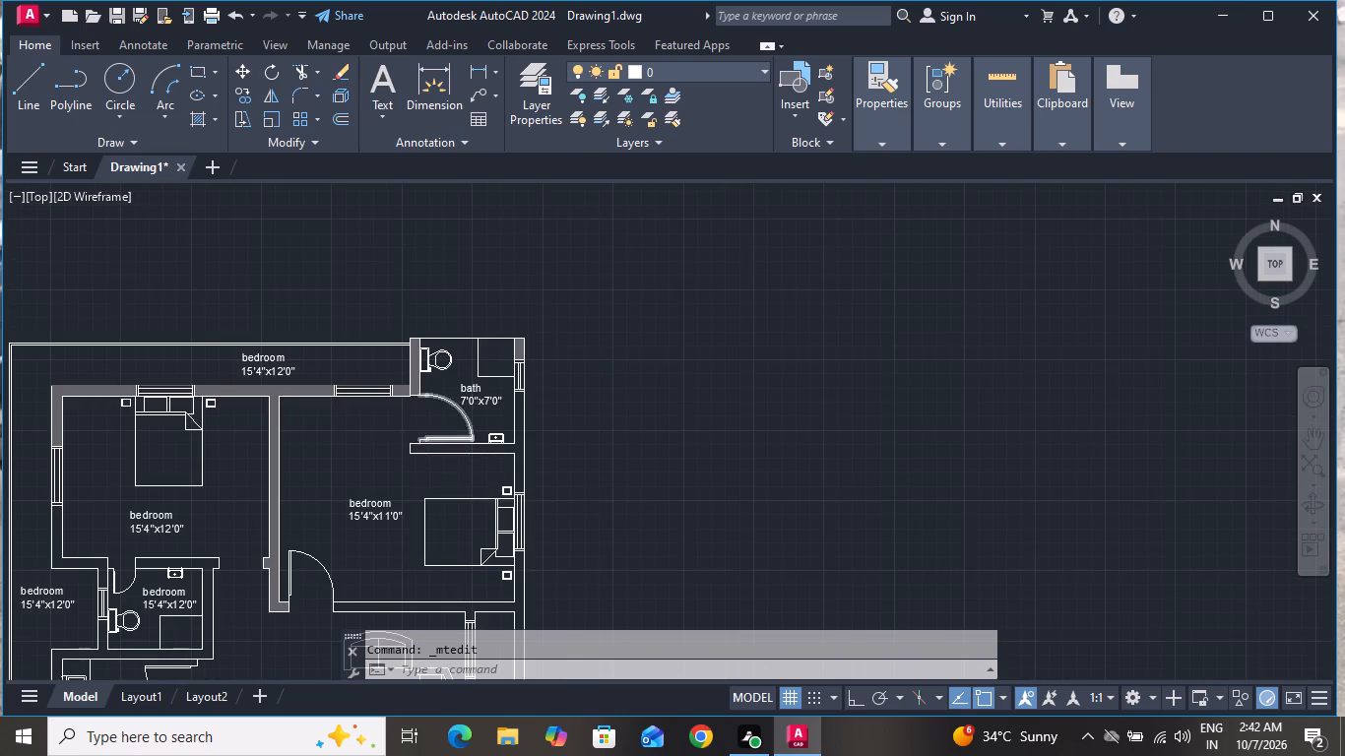
scroll(425, 437, "down", 4)
scroll(337, 510, "up", 5)
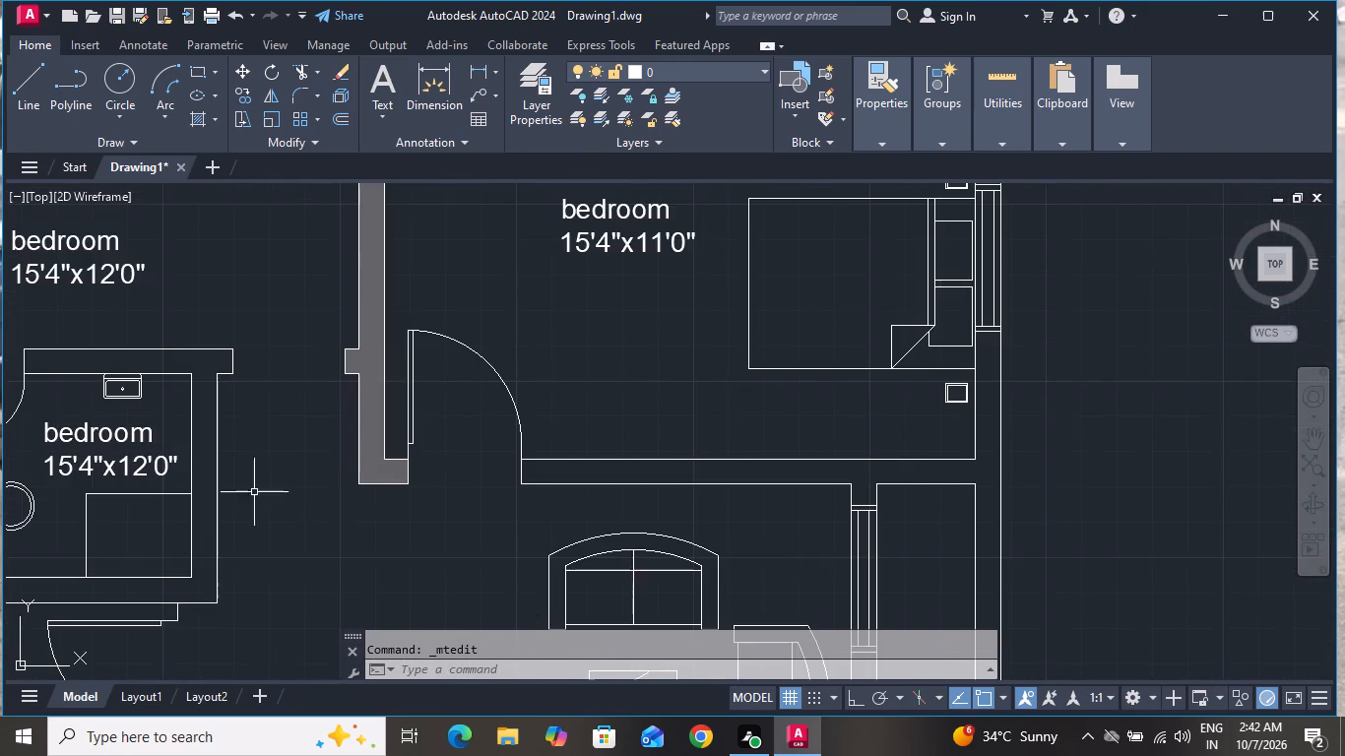
scroll(128, 446, "up", 1)
scroll(128, 446, "down", 1)
scroll(127, 445, "up", 1)
double_click(159, 423)
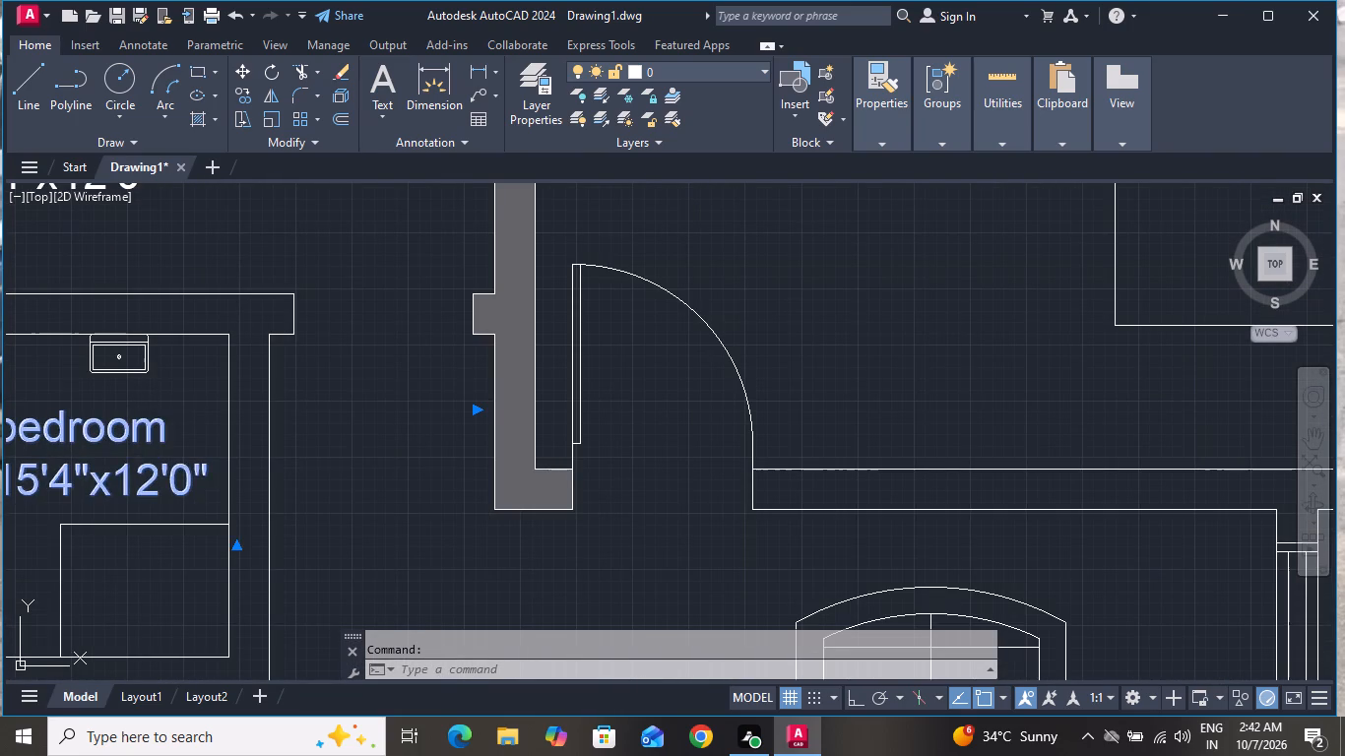
key("BackSpace")
key("BackSpace")
key("BackSpace")
key("BackSpace")
key("BackSpace")
key("BackSpace")
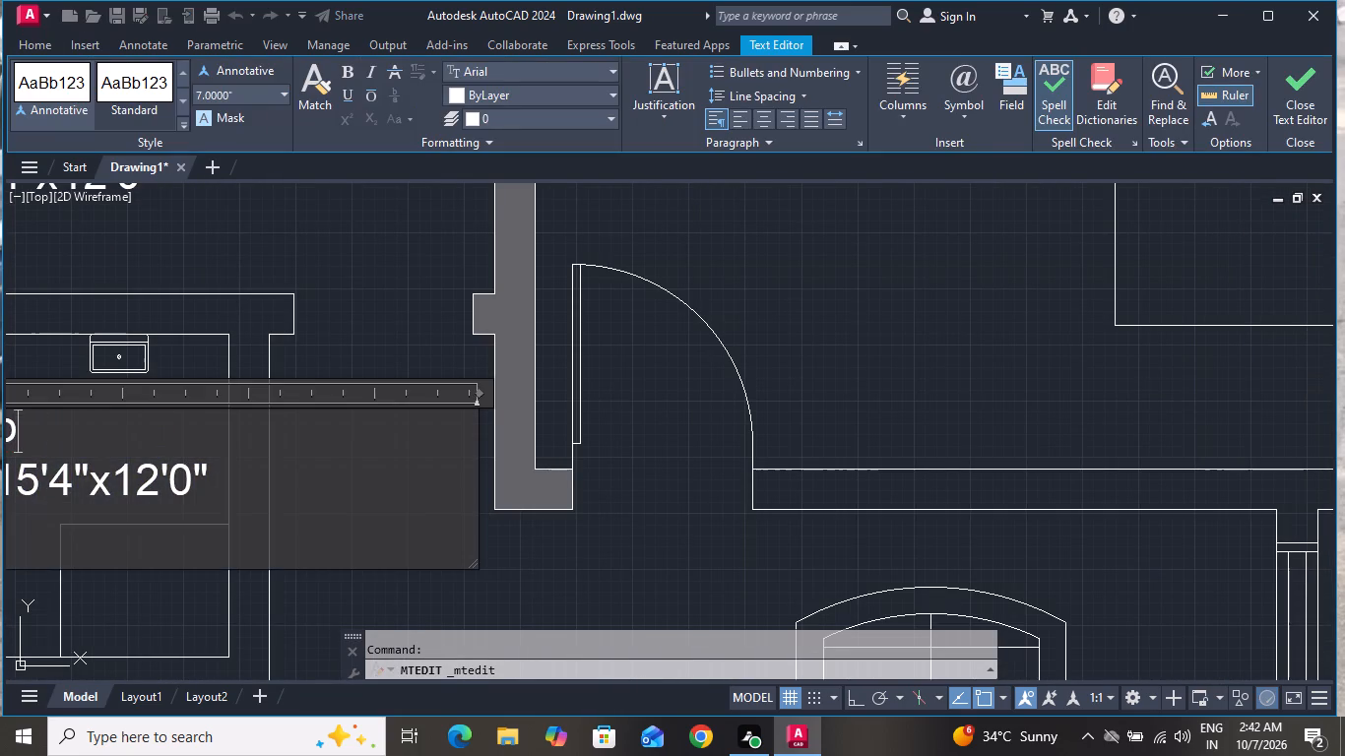
key("BackSpace")
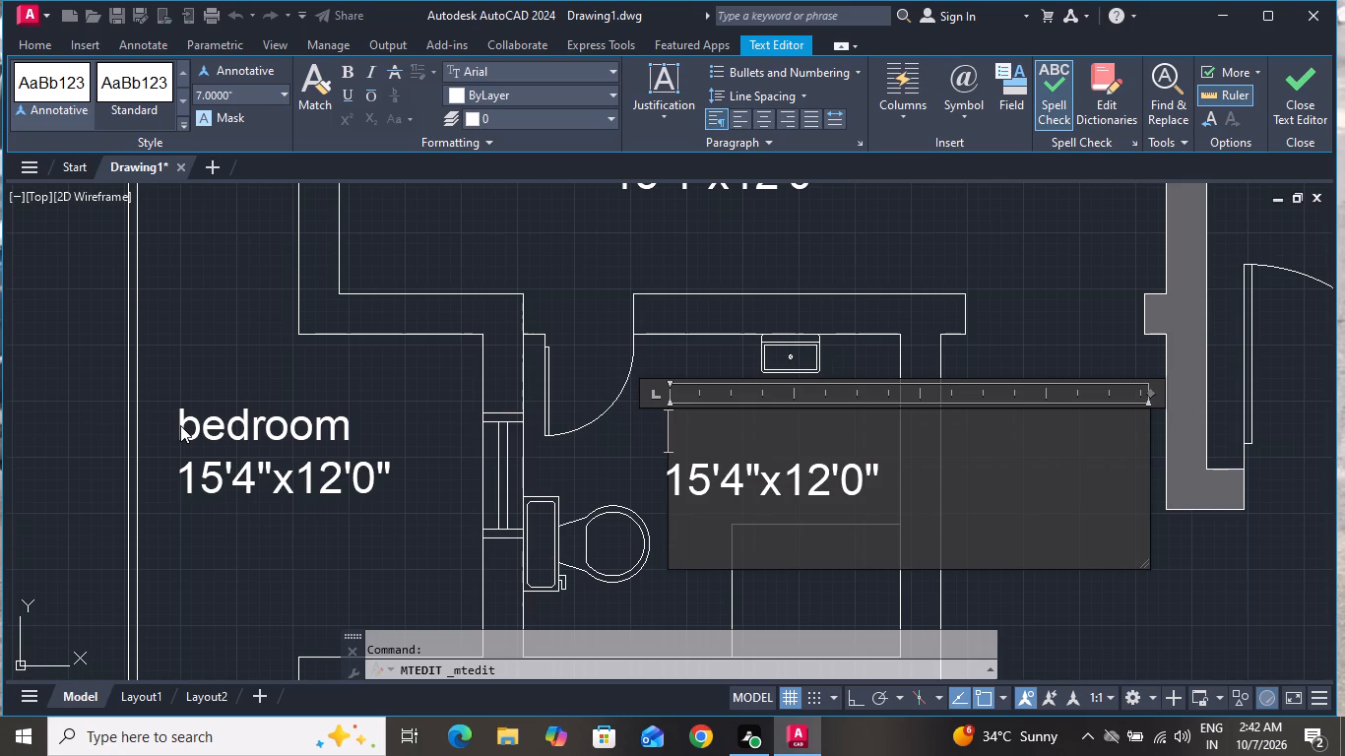
type("bath")
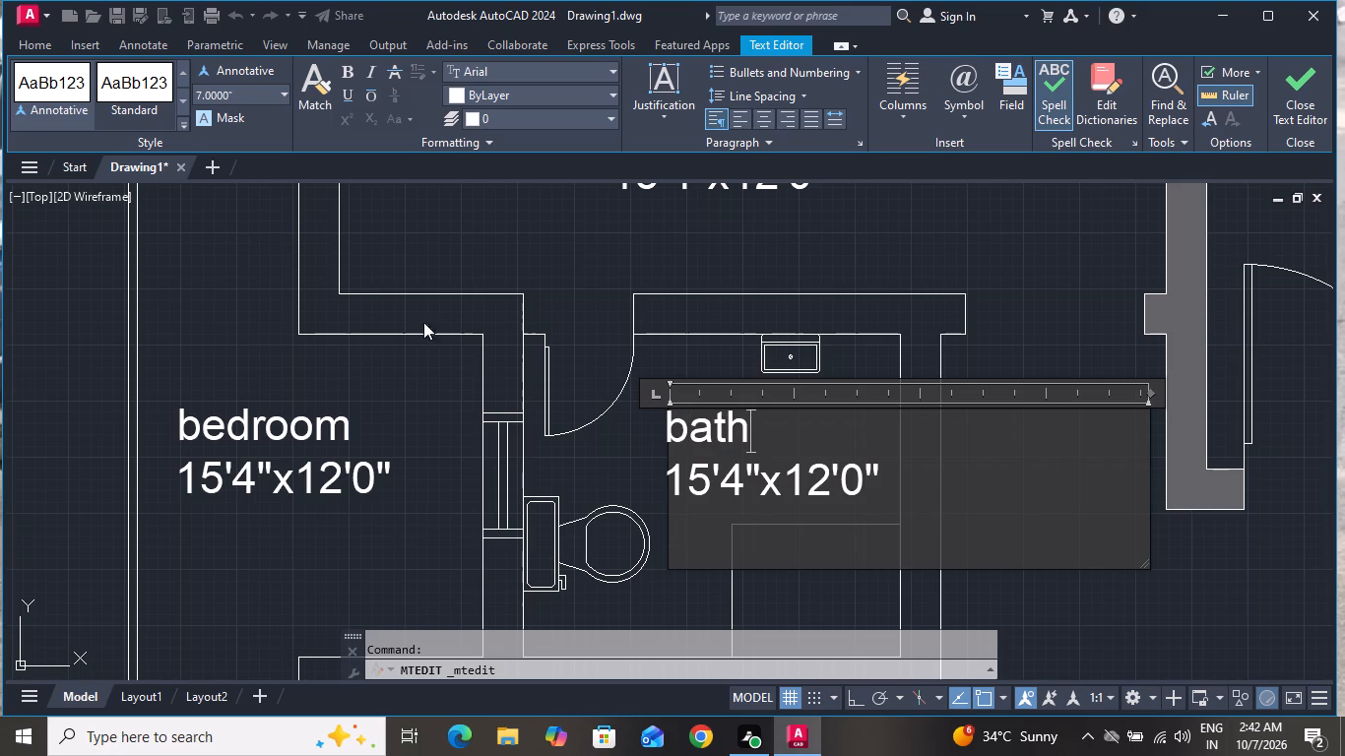
Set the dimensions to 7'0"x6'0" in the label of the bathroom below the upper-left bedroom.
left_click(896, 478)
key("BackSpace")
key("BackSpace")
key("BackSpace")
key("BackSpace")
key("BackSpace")
key("BackSpace")
key("BackSpace")
key("BackSpace")
key("BackSpace")
key("BackSpace")
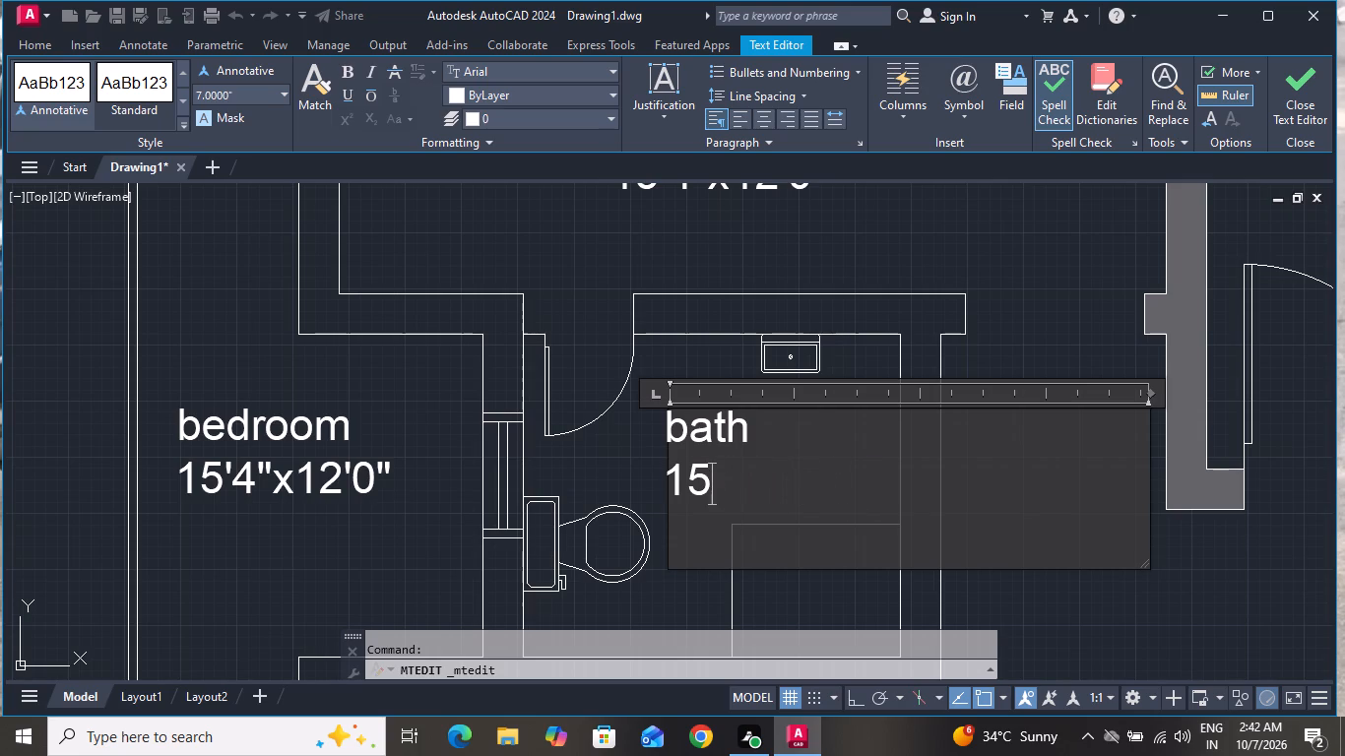
key("BackSpace")
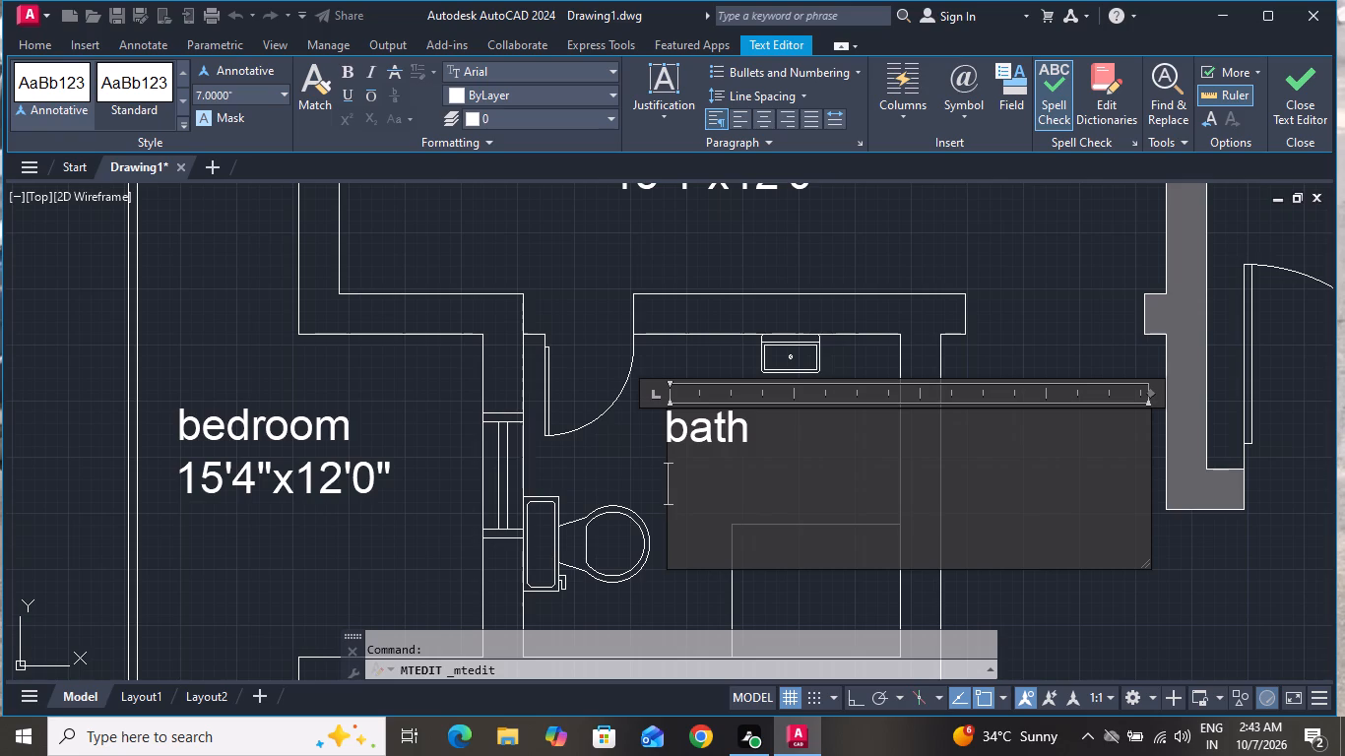
key("7")
key("apostrophe")
type("0\"x6'0\"")
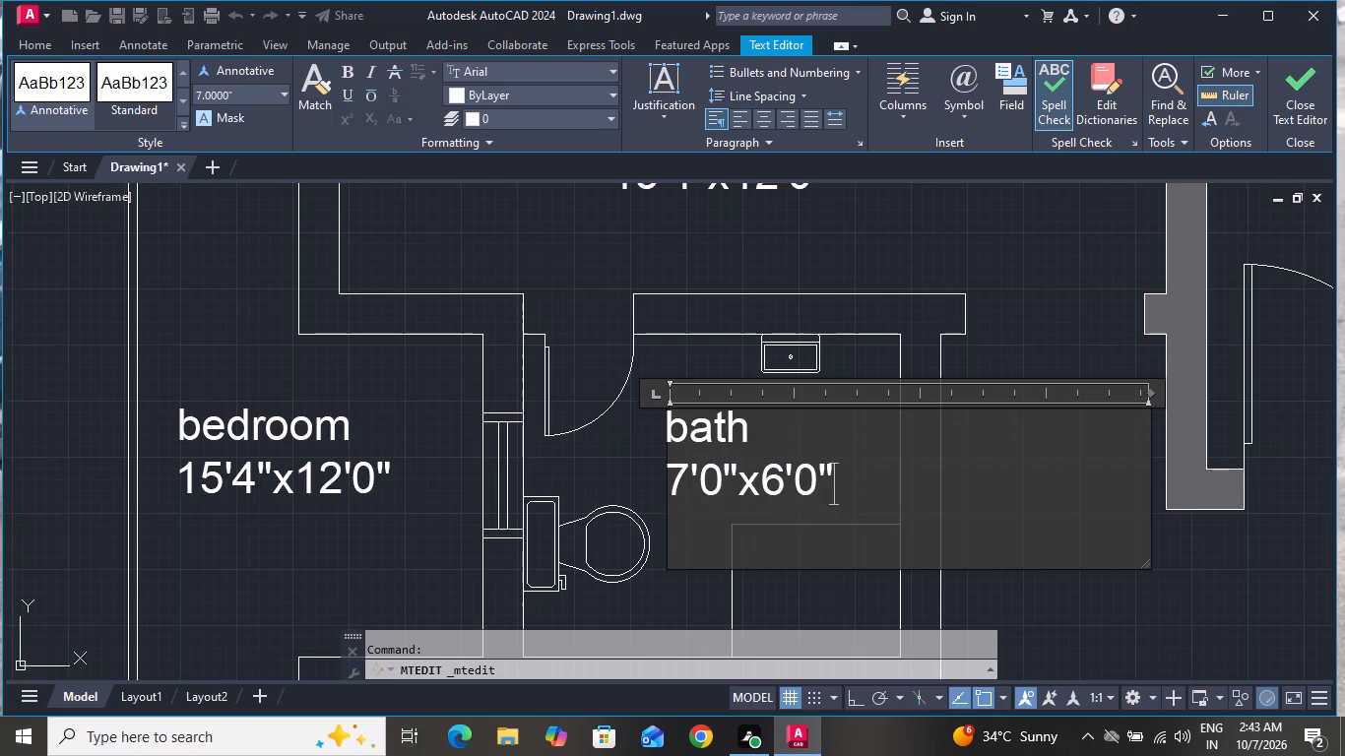
left_click(162, 529)
scroll(266, 478, "down", 3)
scroll(354, 427, "down", 1)
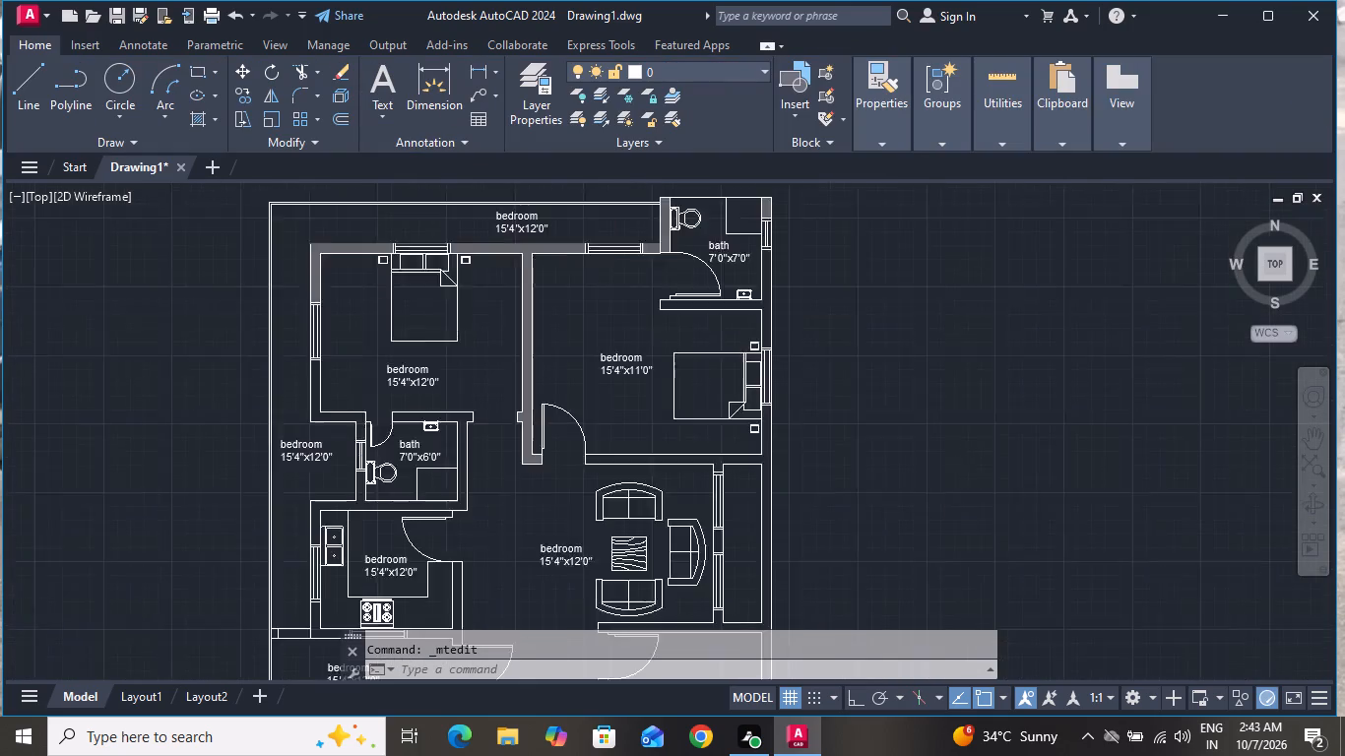
Replace the room name with "kitchen" in the label of the room with the sink and stove.
scroll(363, 422, "down", 1)
scroll(377, 512, "up", 7)
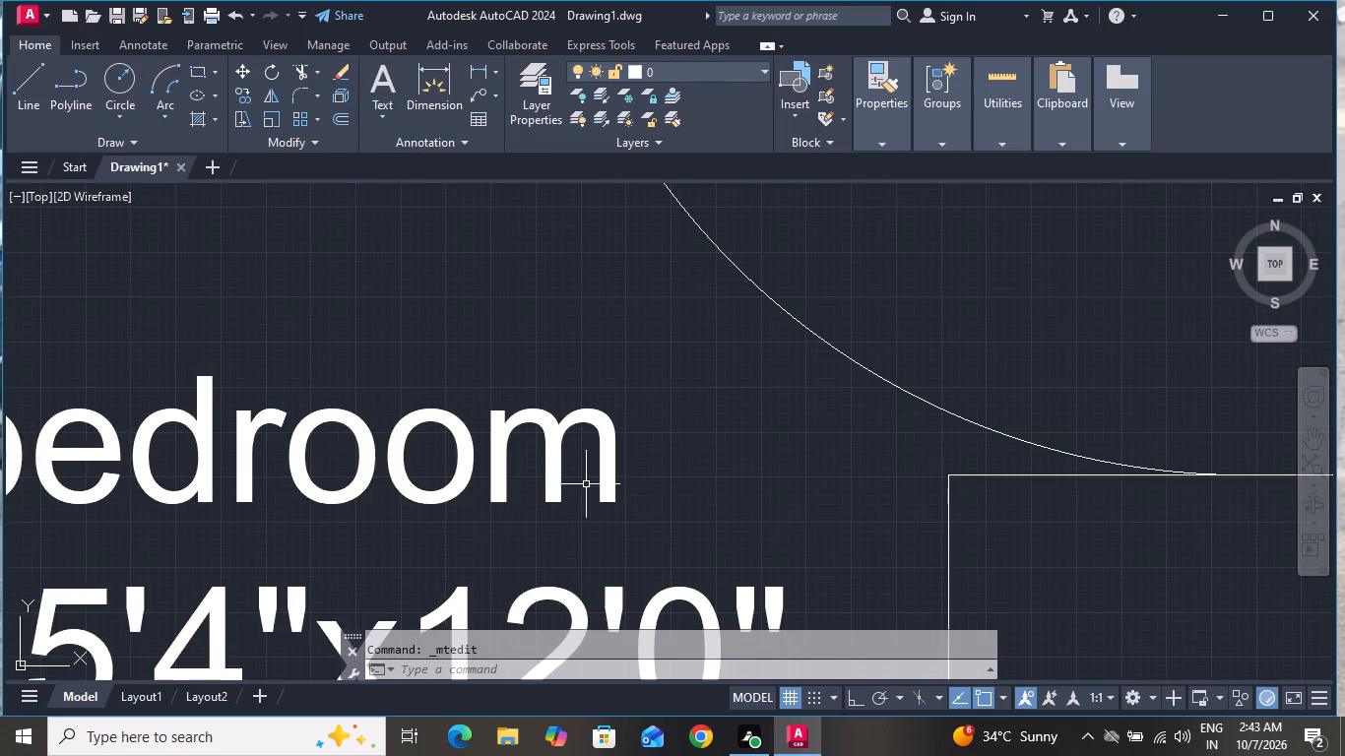
triple_click(616, 476)
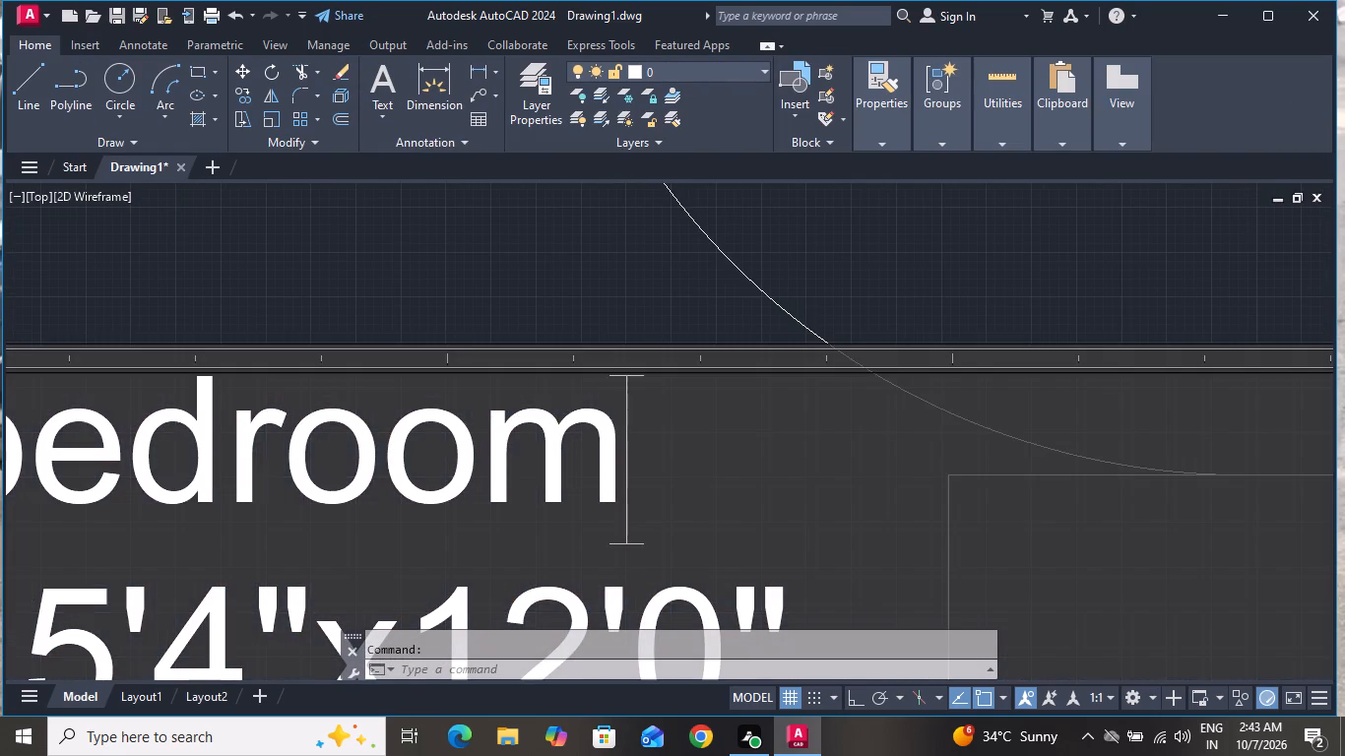
key("BackSpace")
key("BackSpace")
key("BackSpace")
key("BackSpace")
key("BackSpace")
key("BackSpace")
key("BackSpace")
key("BackSpace")
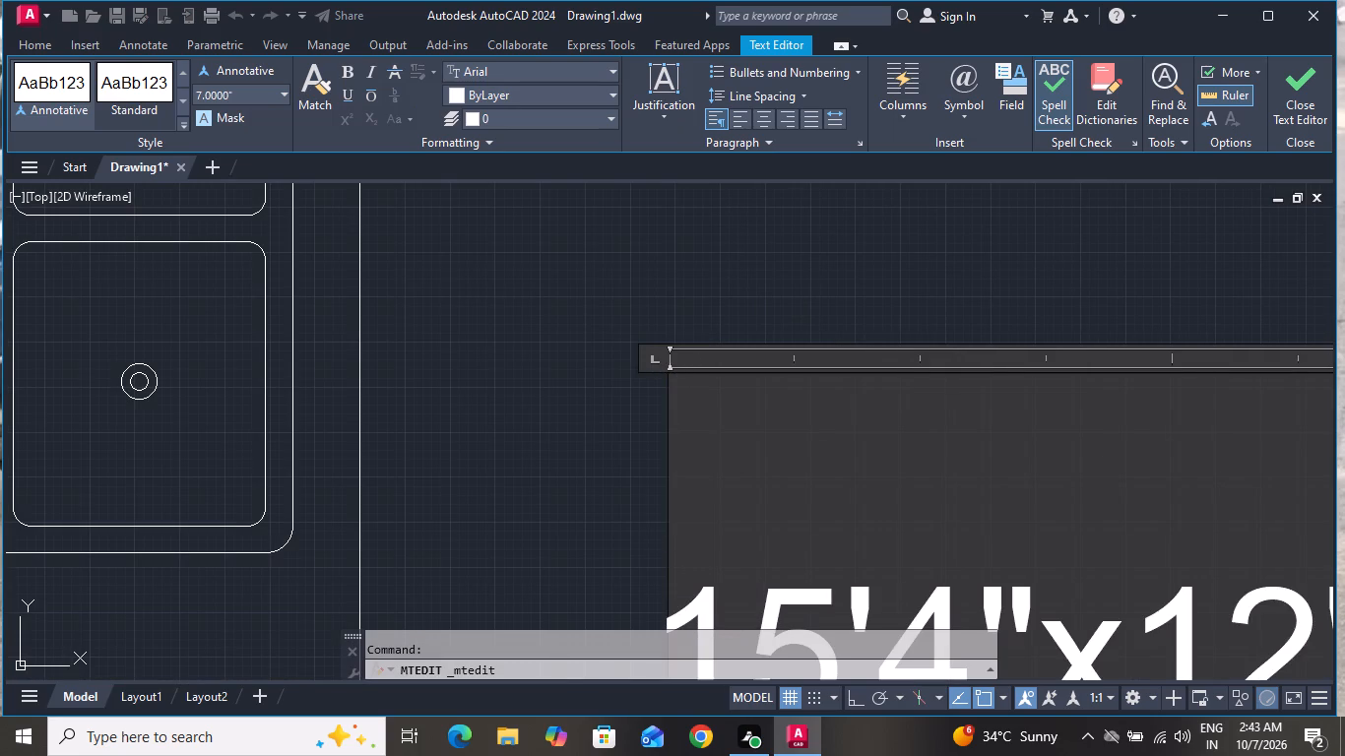
type("kitchen")
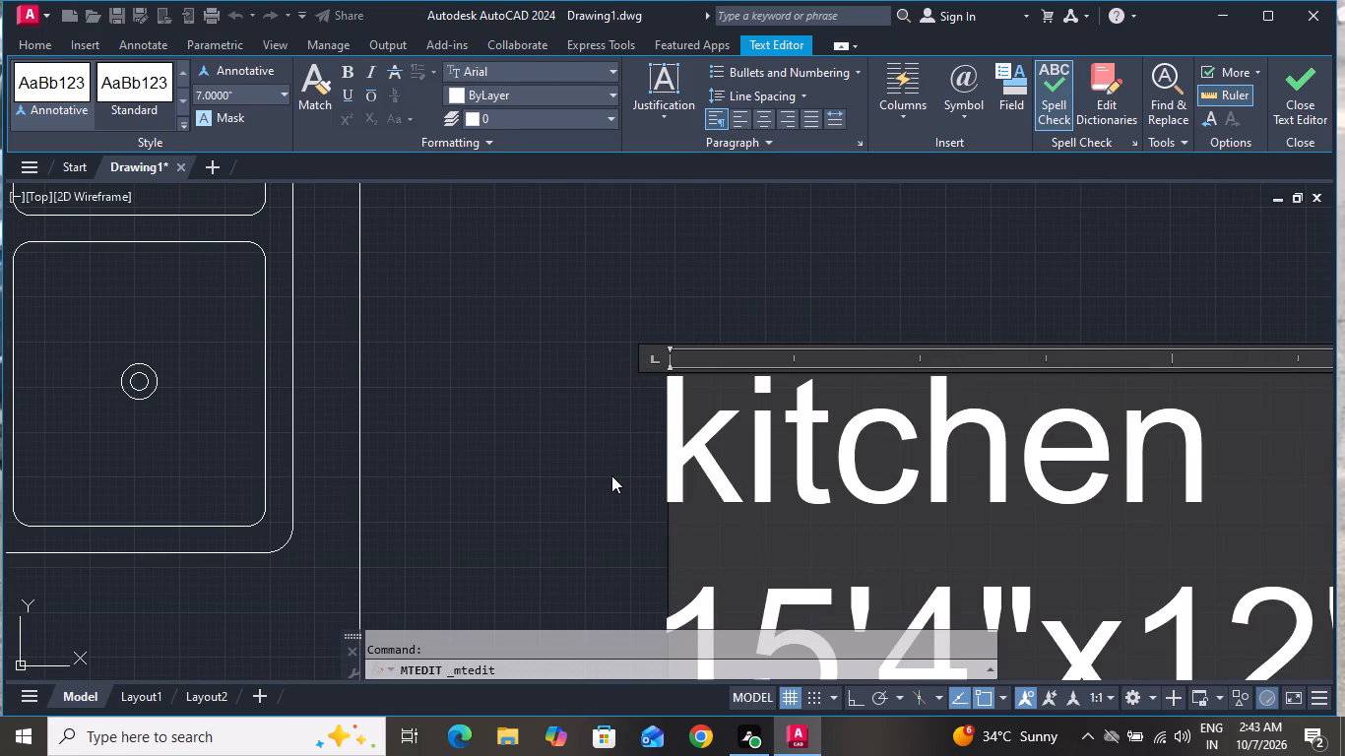
Set the dimensions in the kitchen label to 10'0"x9'0".
scroll(608, 444, "down", 2)
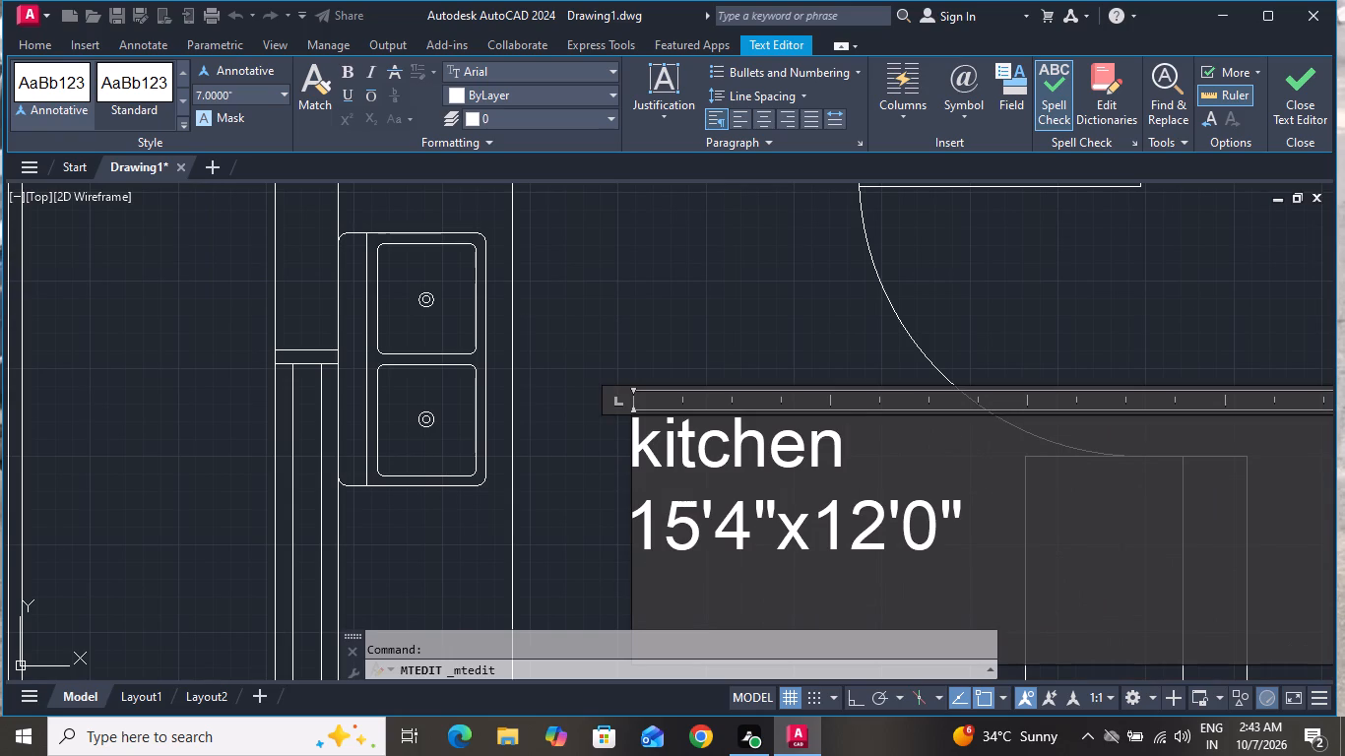
left_click(983, 519)
key("BackSpace")
key("BackSpace")
key("BackSpace")
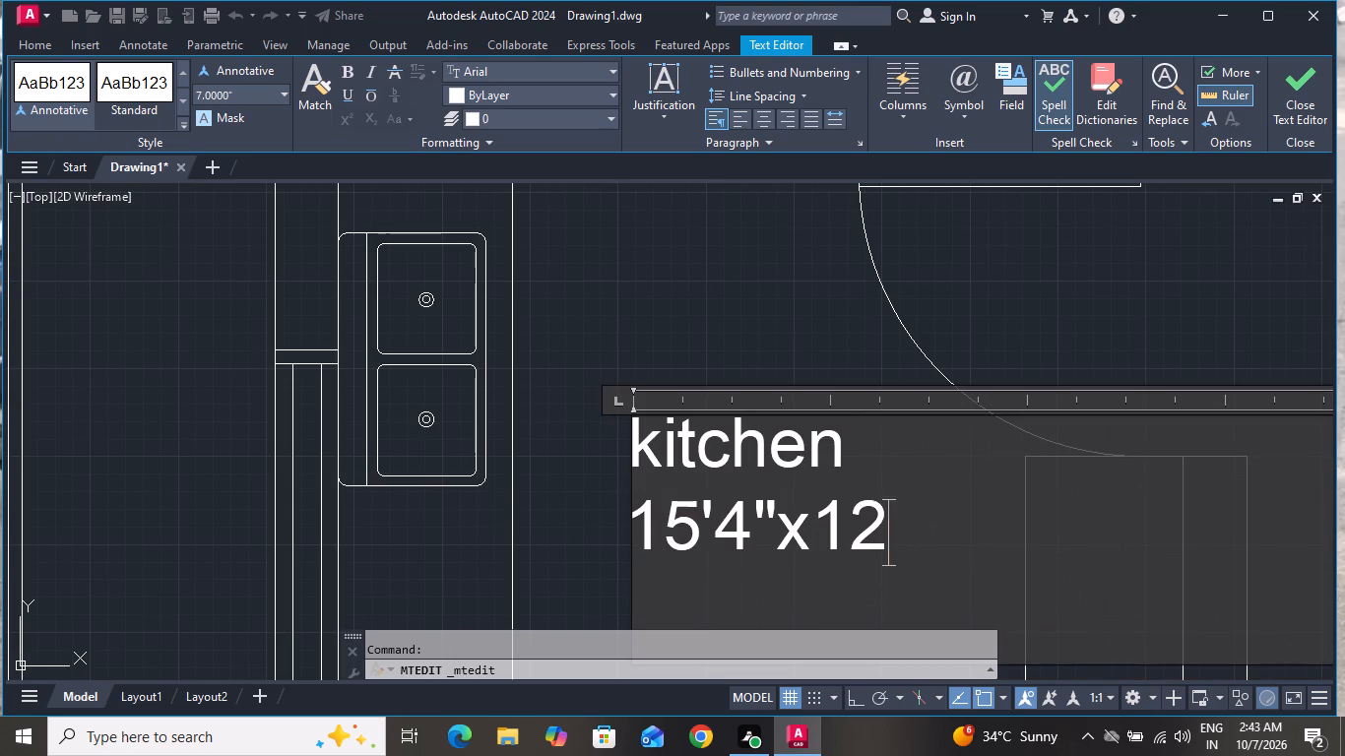
key("BackSpace")
key("BackSpace")
key("BackSpace")
key("BackSpace")
key("BackSpace")
key("BackSpace")
key("BackSpace")
key("BackSpace")
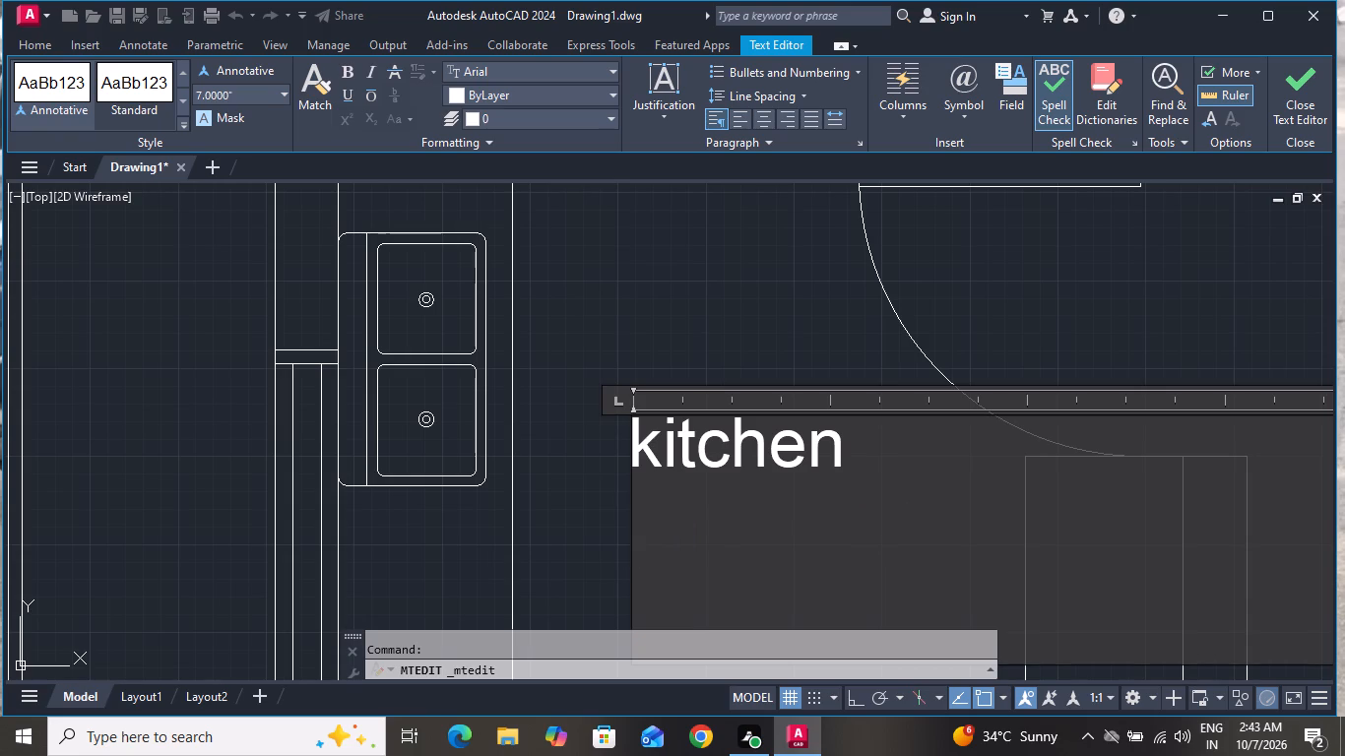
type("10'")
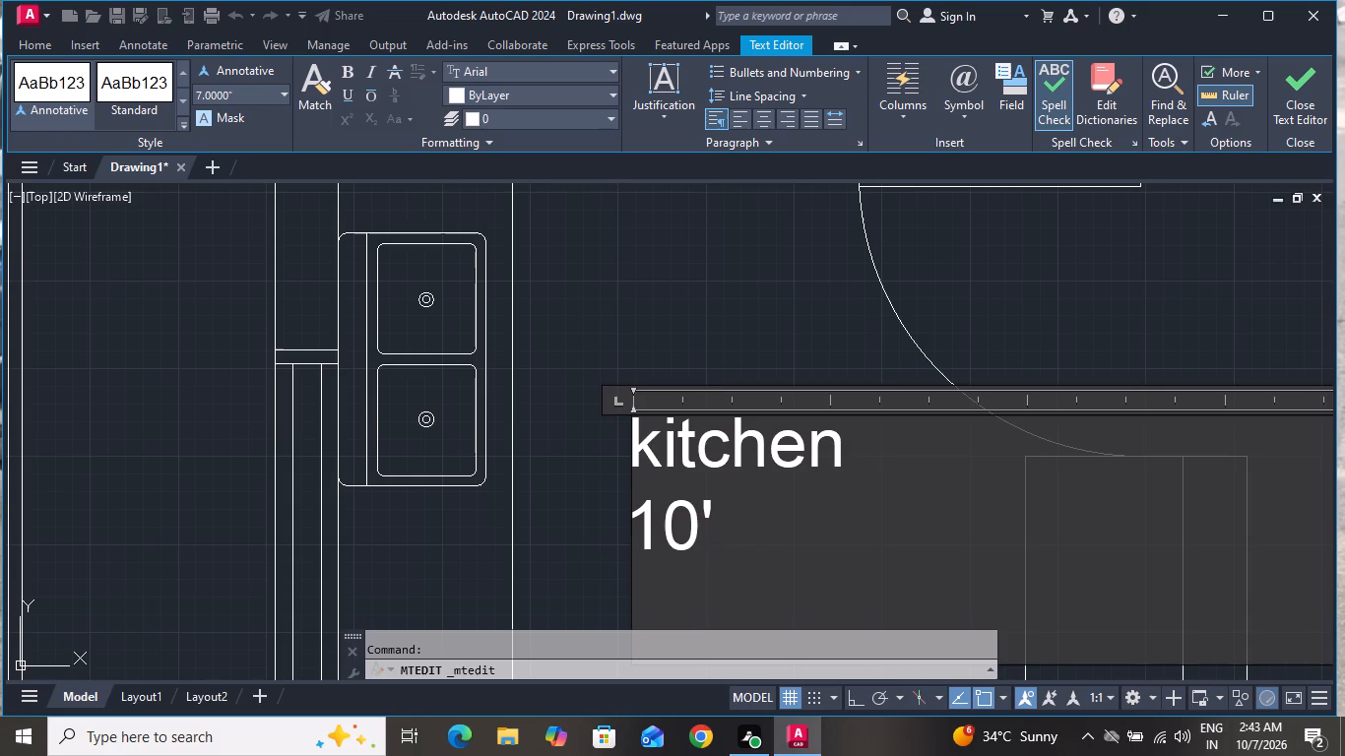
type("0\"x")
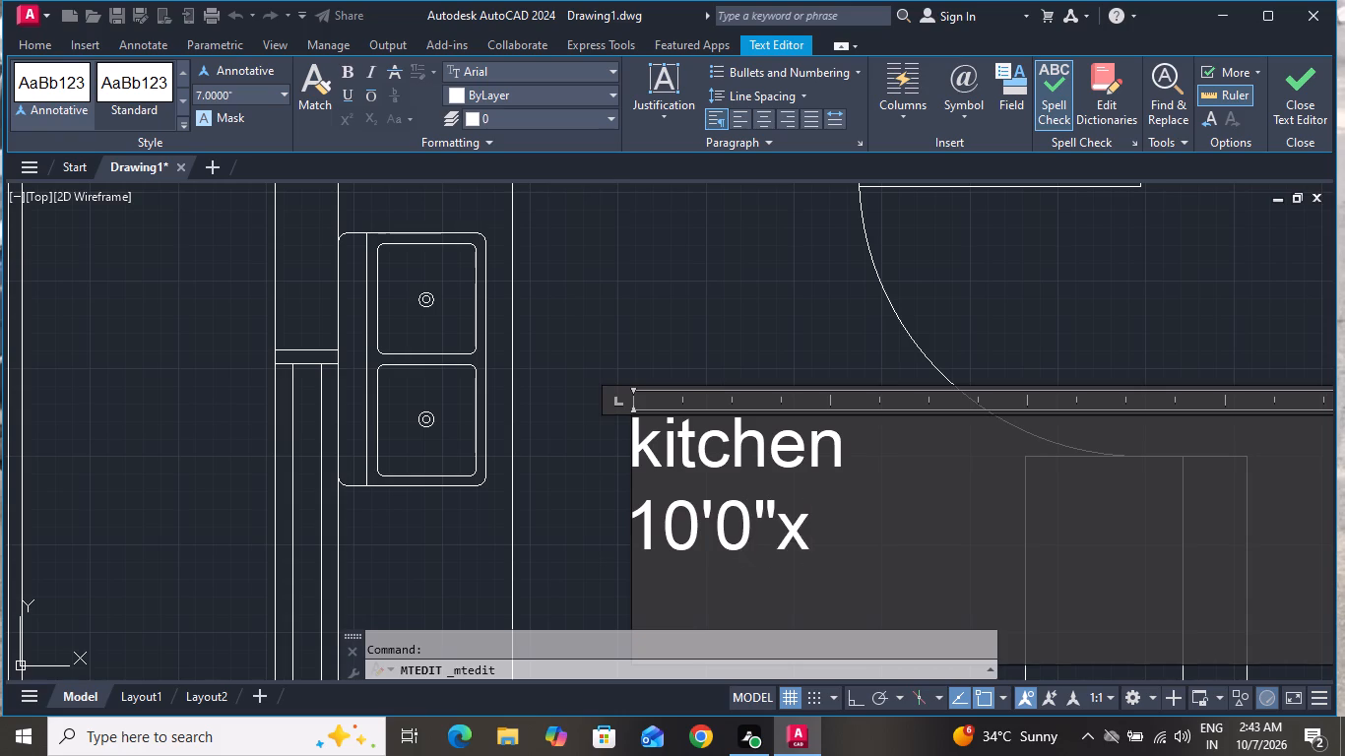
type("9'0\"")
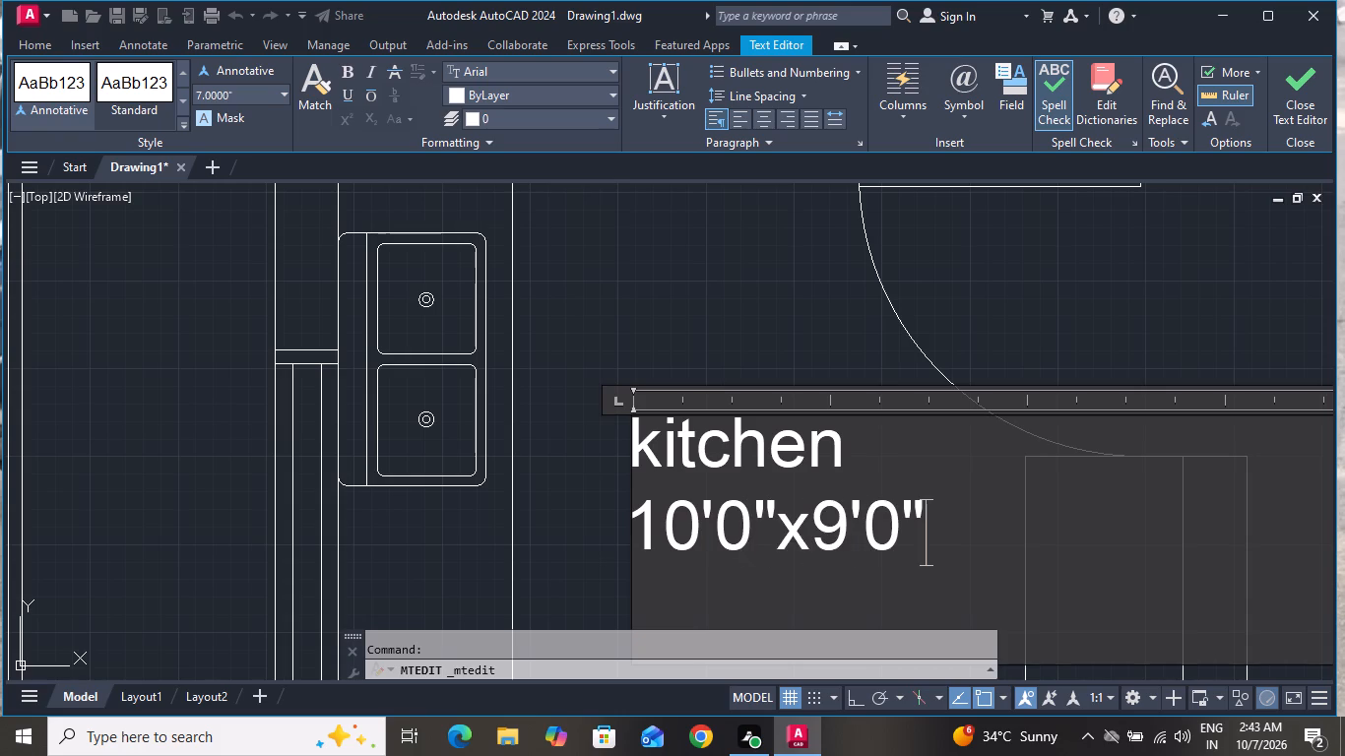
left_click(752, 291)
Replace the room name with "lounge" in the label beside the three-sofa seating area east of the kitchen.
scroll(748, 293, "down", 3)
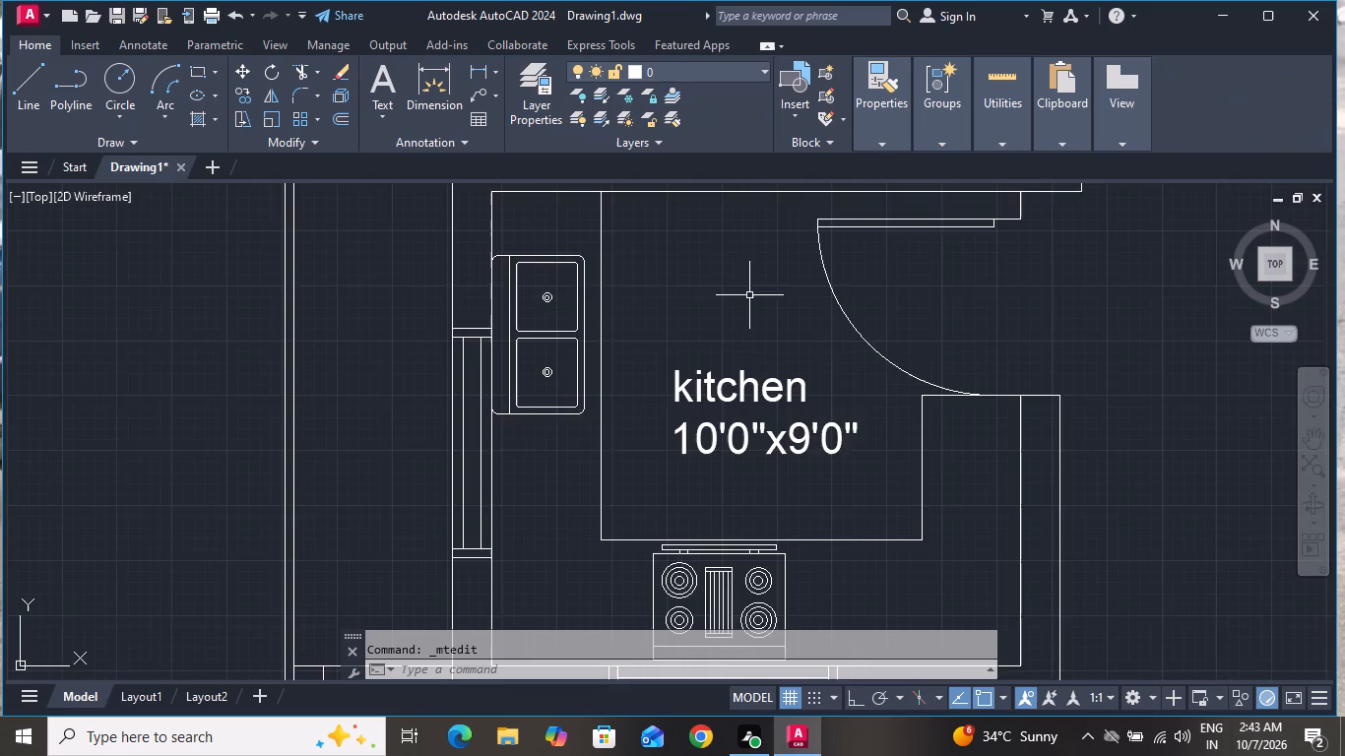
scroll(750, 297, "down", 4)
scroll(901, 342, "up", 6)
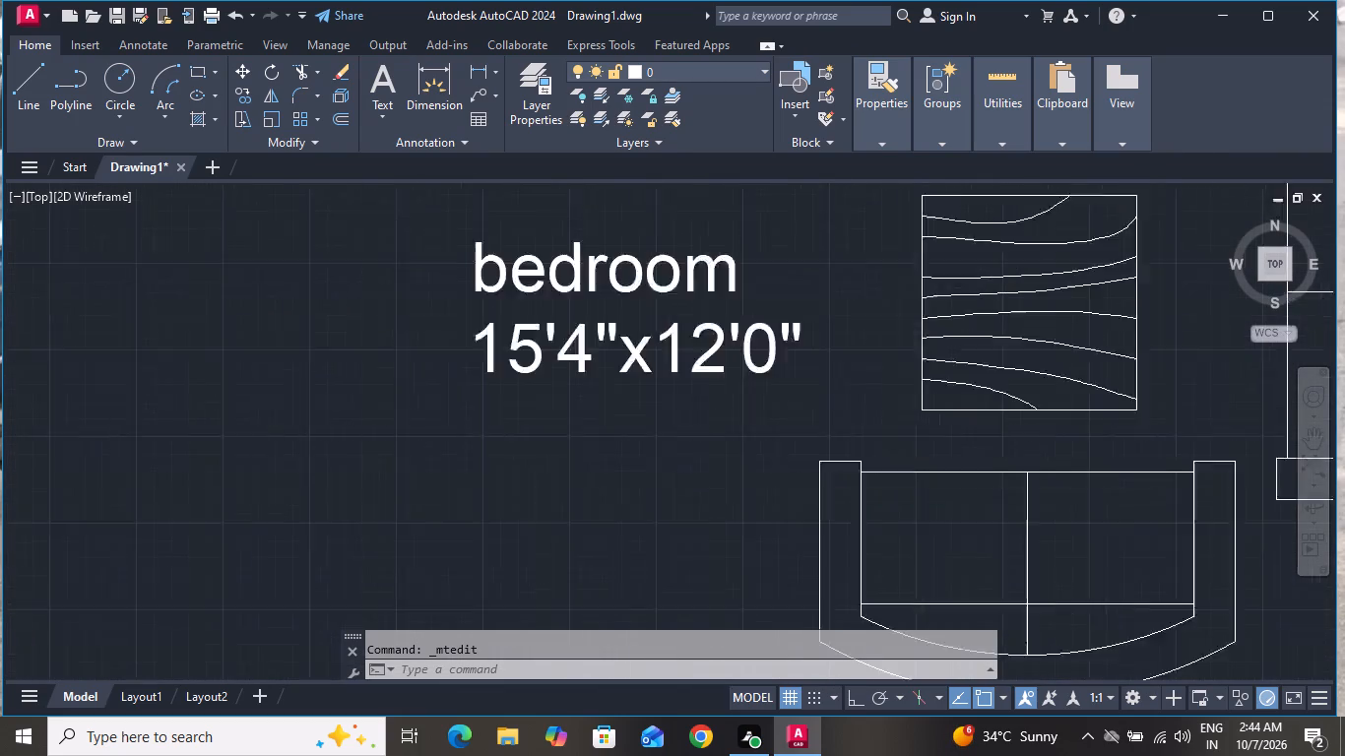
double_click(684, 261)
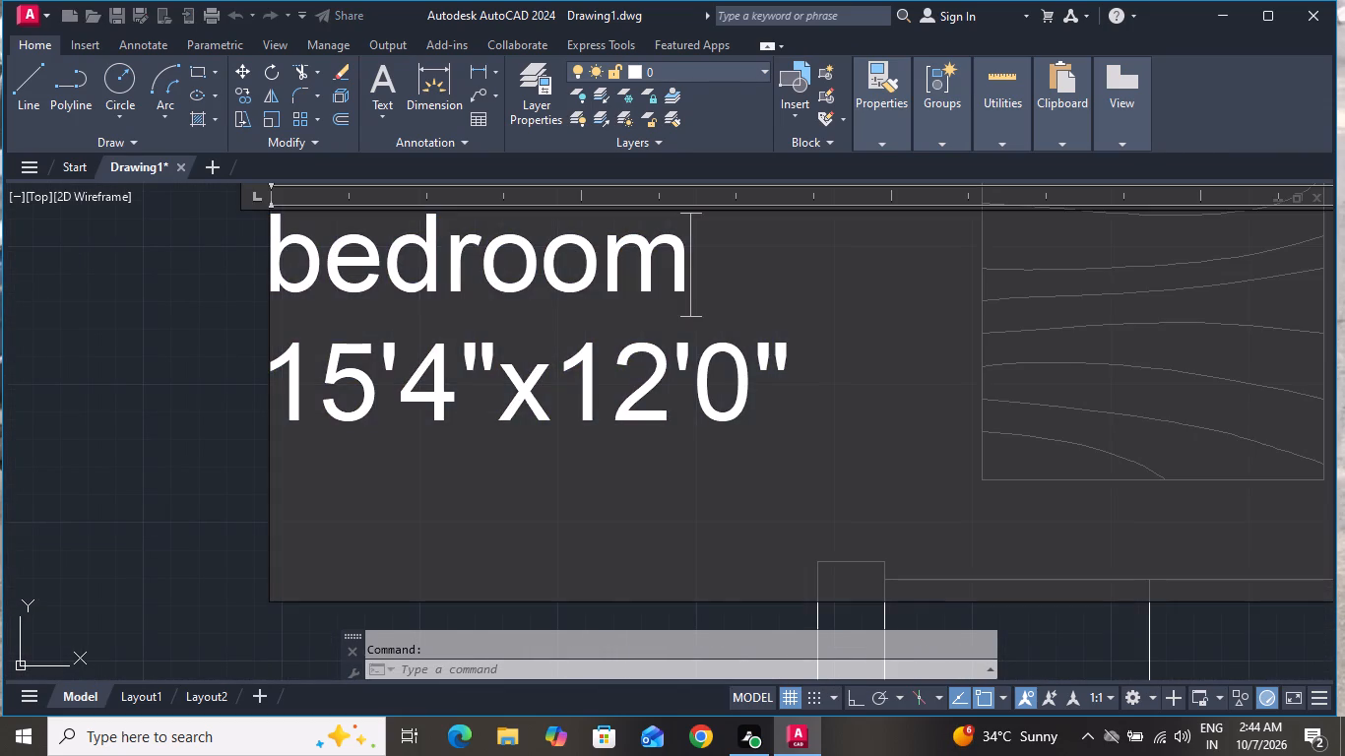
key("BackSpace")
key("BackSpace")
key("BackSpace")
key("BackSpace")
key("BackSpace")
key("BackSpace")
key("BackSpace")
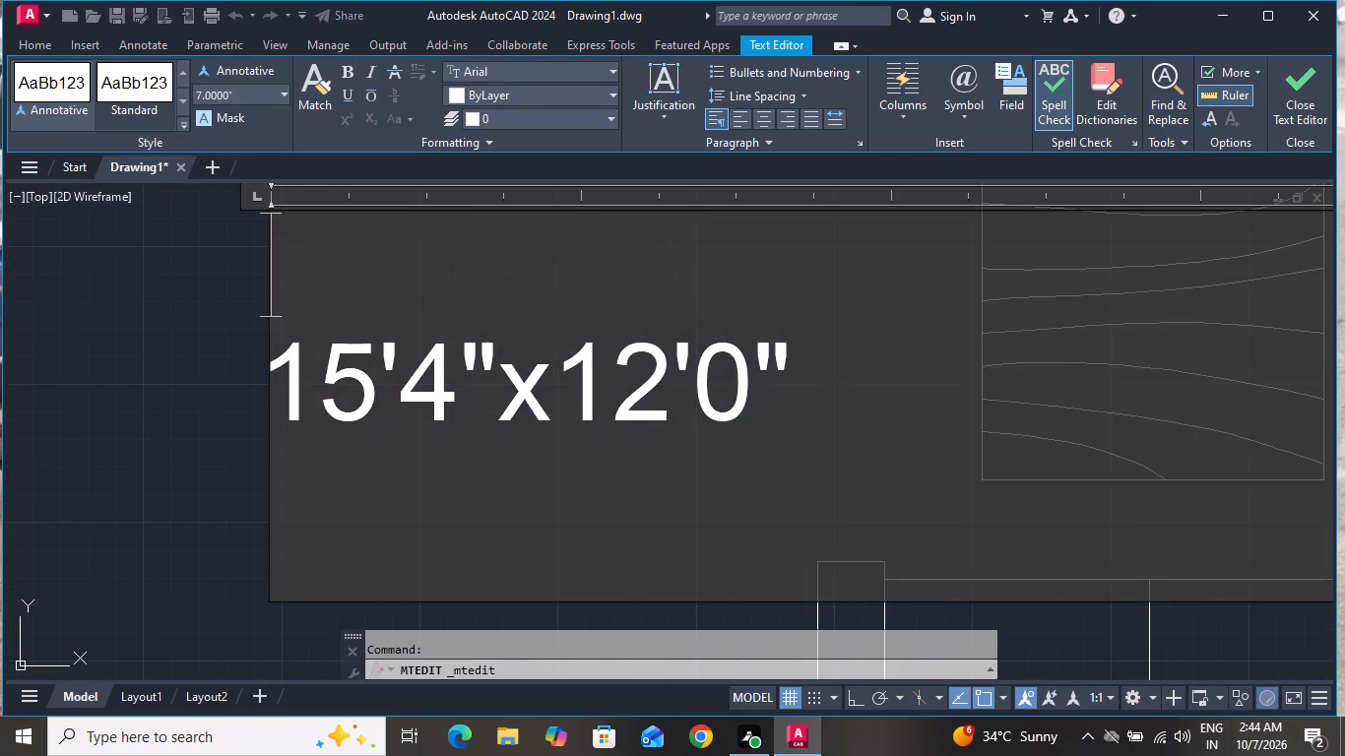
type("lounge")
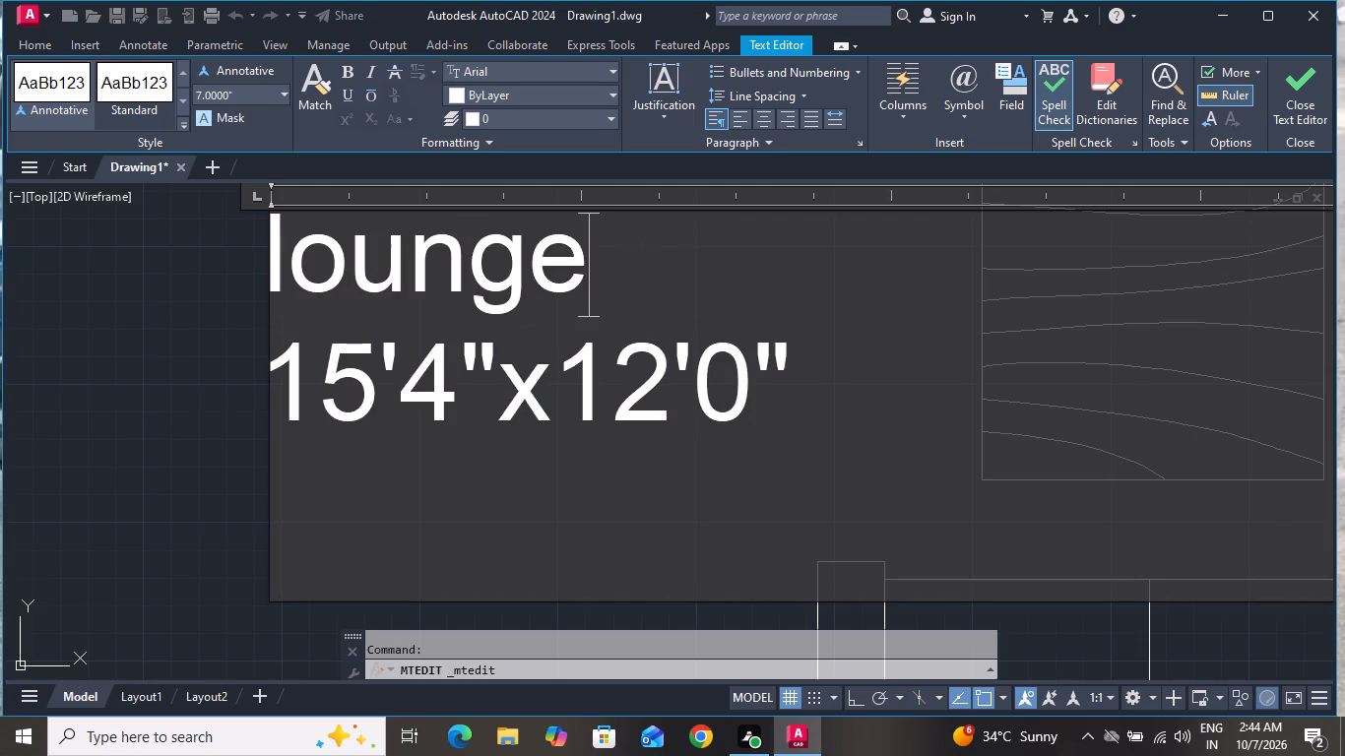
Set the dimensions in the lounge label to 15'7"x12'0".
left_click(850, 392)
key("BackSpace")
key("BackSpace")
key("BackSpace")
key("BackSpace")
key("BackSpace")
key("BackSpace")
key("BackSpace")
key("BackSpace")
key("BackSpace")
key("BackSpace")
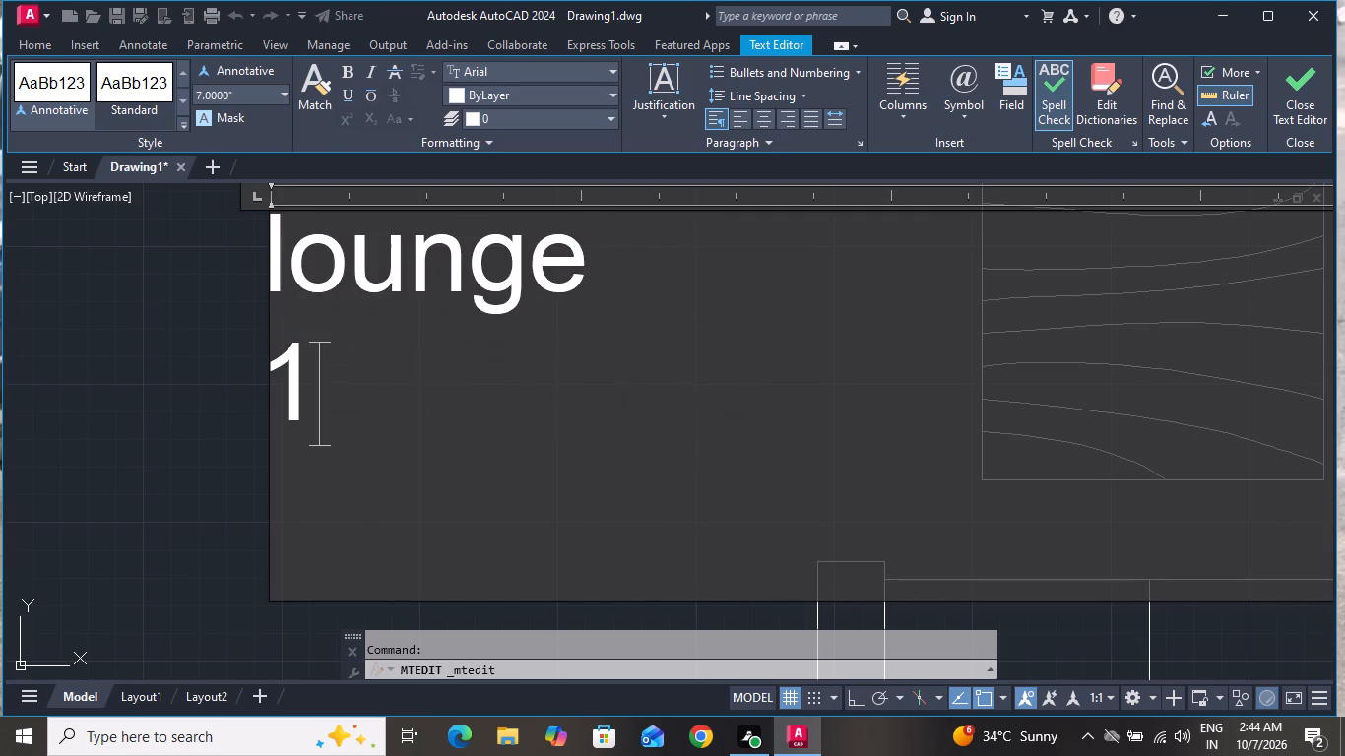
key("BackSpace")
type("15")
type("'7\"x")
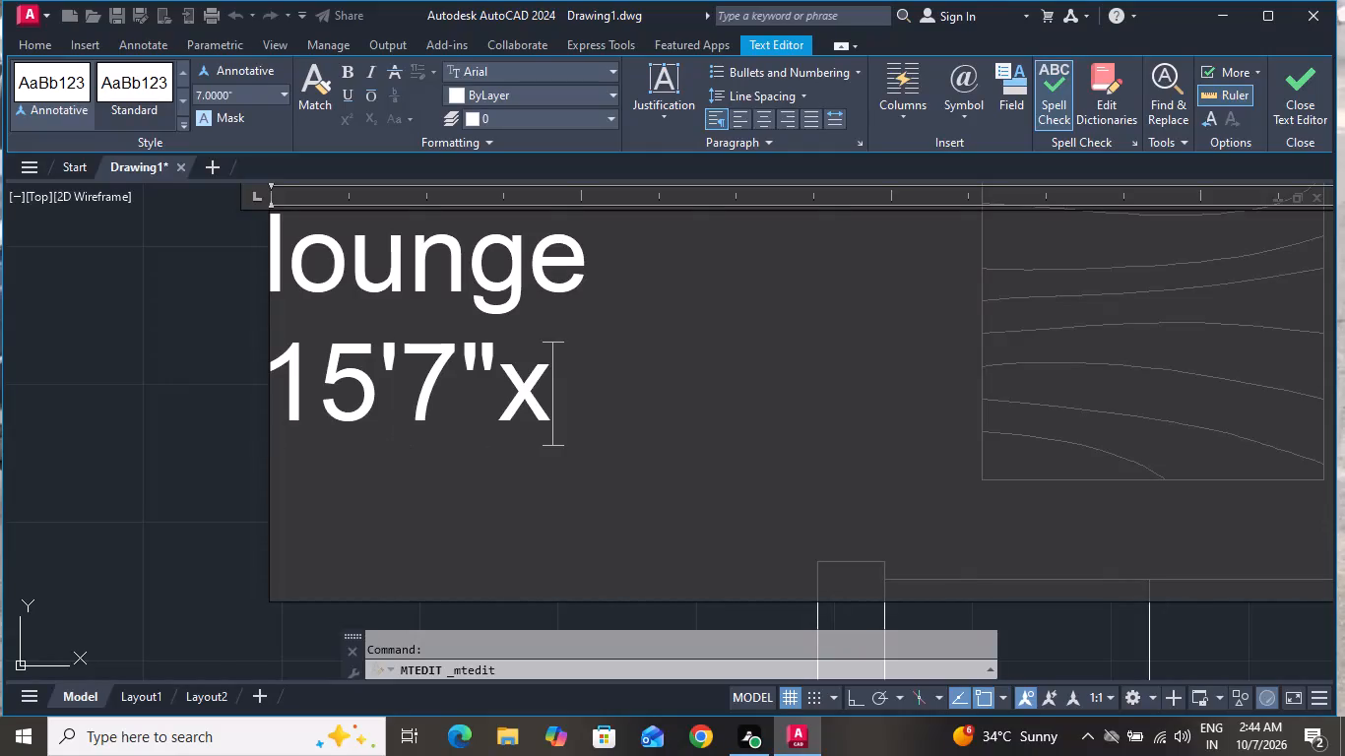
type("12'0\"")
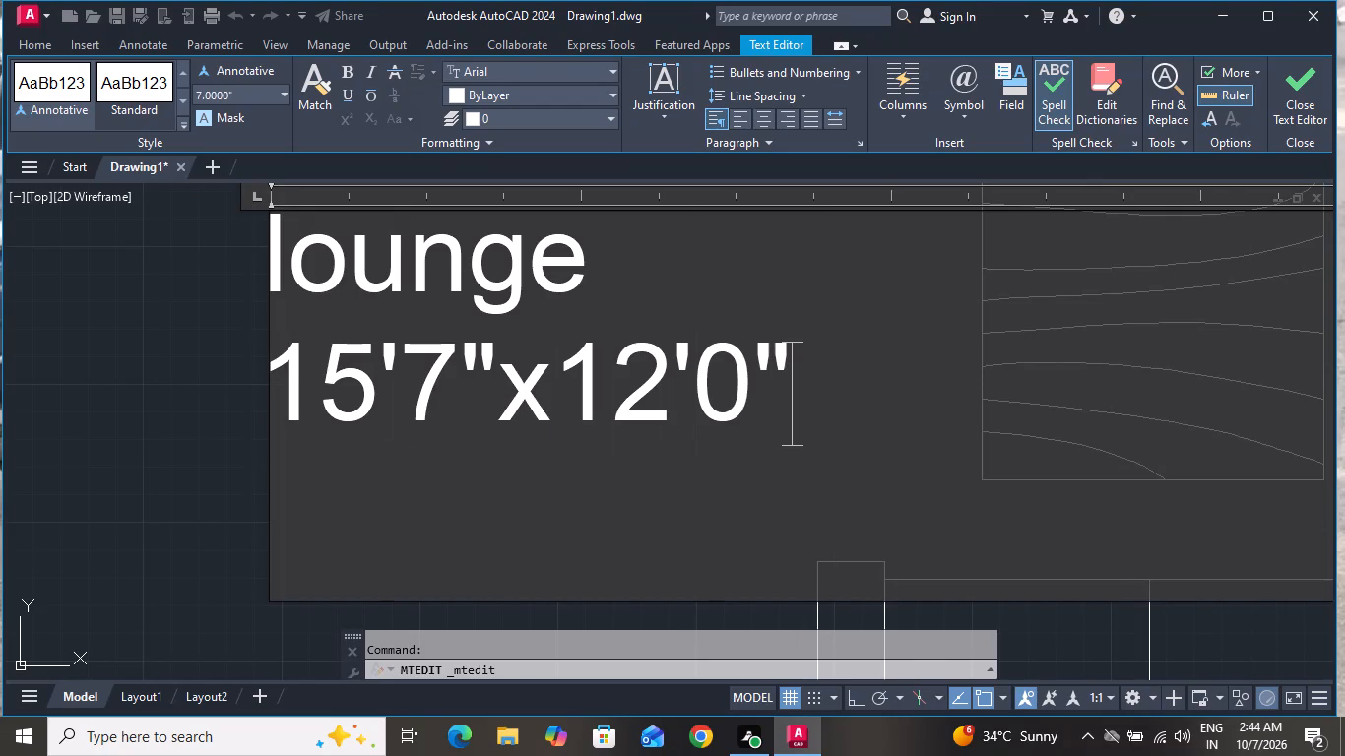
left_click(187, 450)
Replace the room name with "drawing" in the label of the room below the lounge, beside the staircase.
scroll(369, 394, "down", 2)
scroll(404, 383, "up", 1)
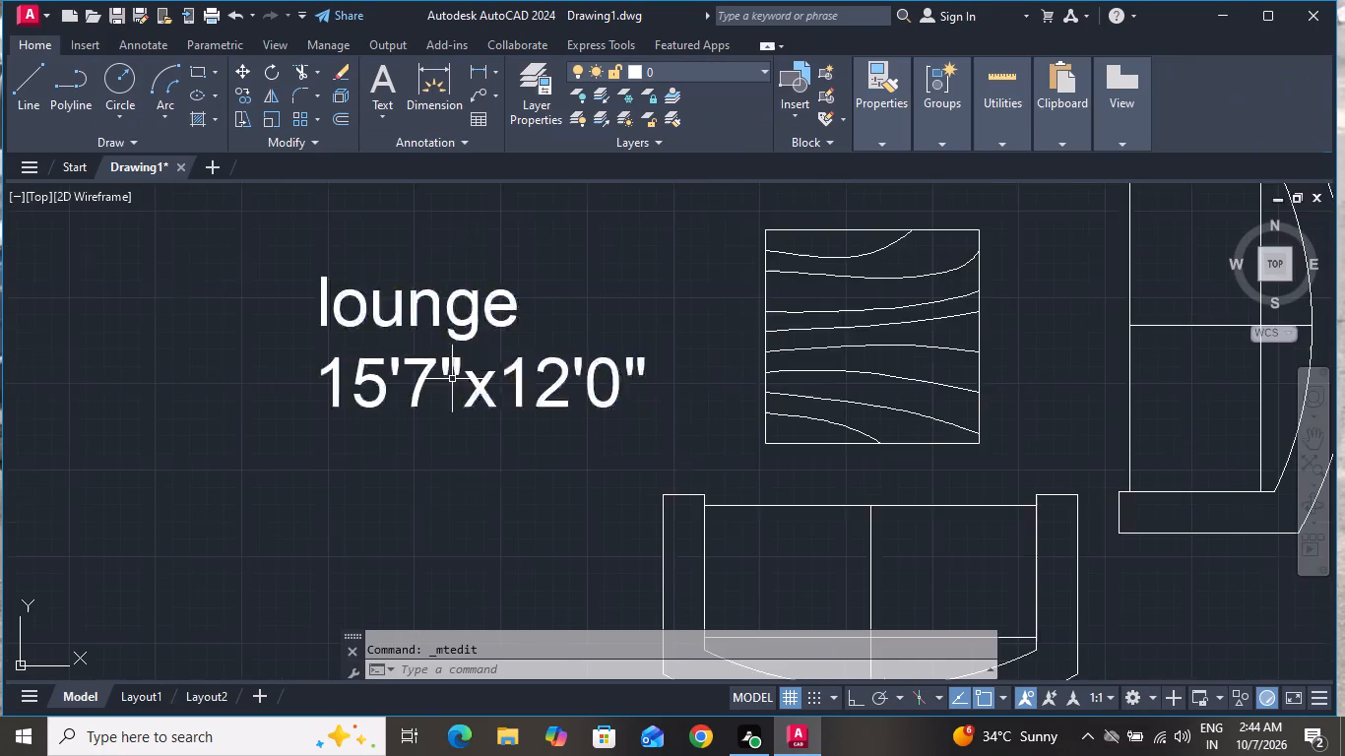
scroll(545, 353, "down", 3)
scroll(638, 373, "down", 2)
scroll(692, 459, "up", 1)
scroll(692, 459, "down", 1)
scroll(692, 460, "up", 3)
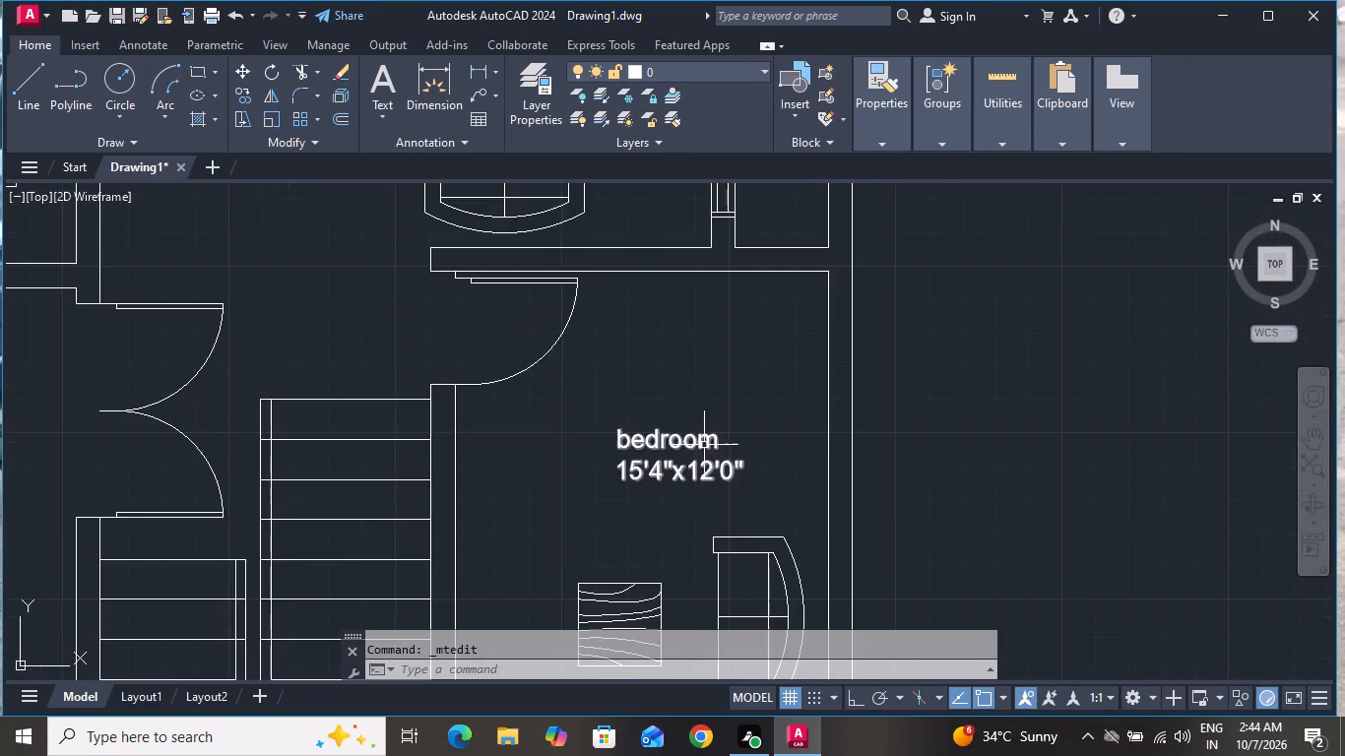
scroll(706, 444, "up", 3)
triple_click(746, 439)
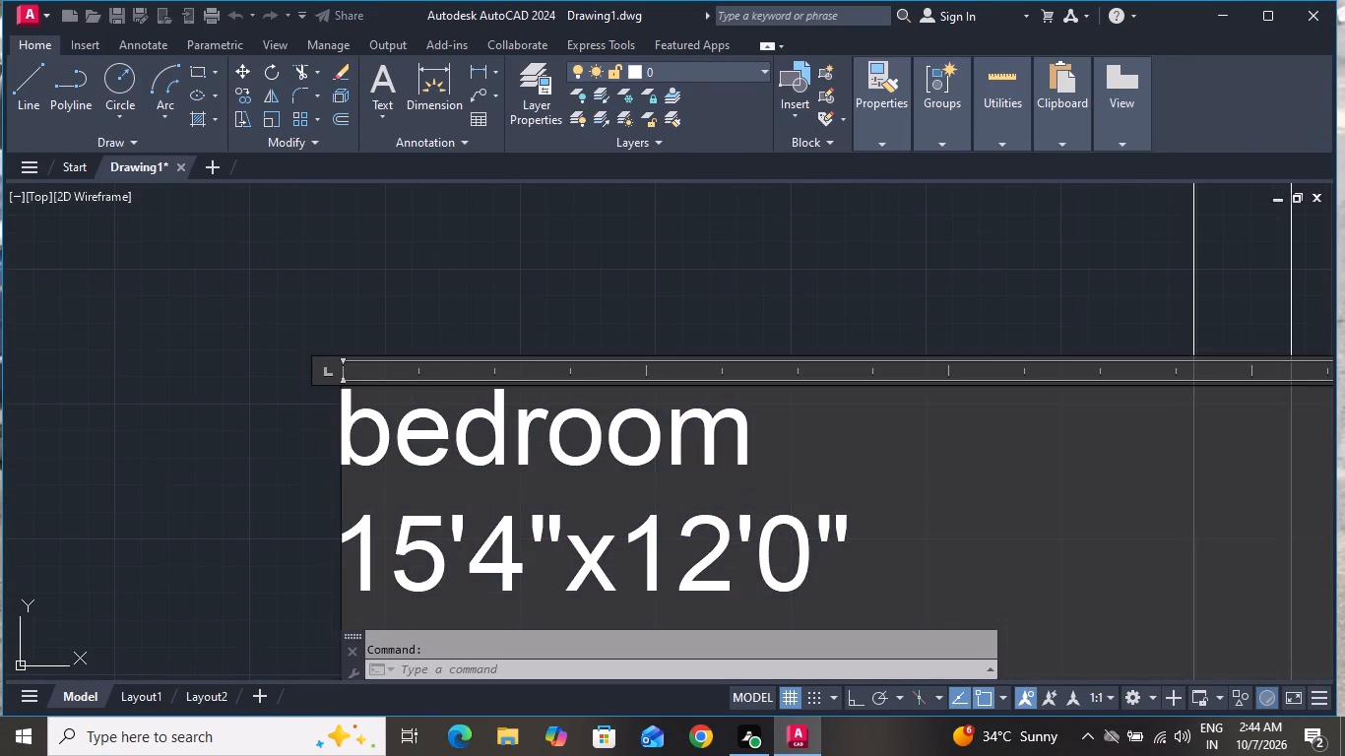
key("BackSpace")
key("BackSpace")
key("BackSpace")
key("BackSpace")
key("BackSpace")
key("BackSpace")
key("BackSpace")
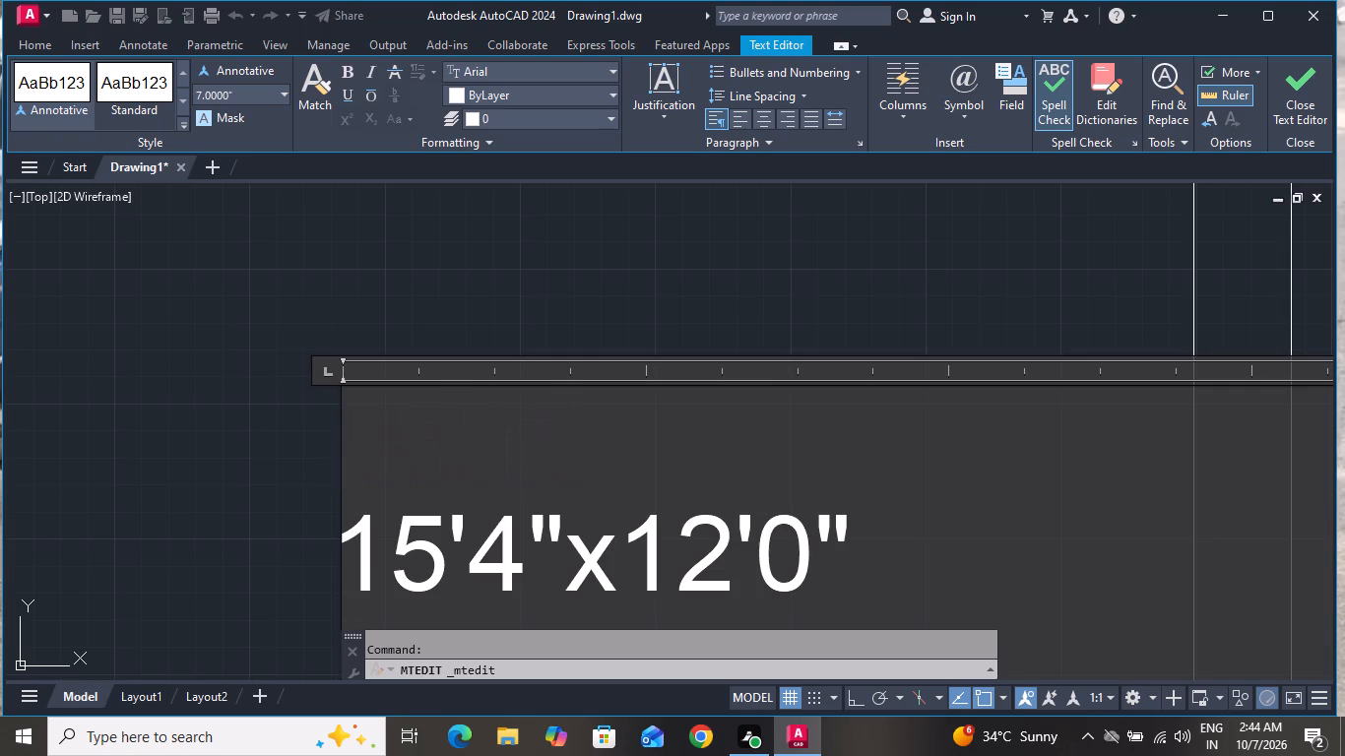
type("drwing")
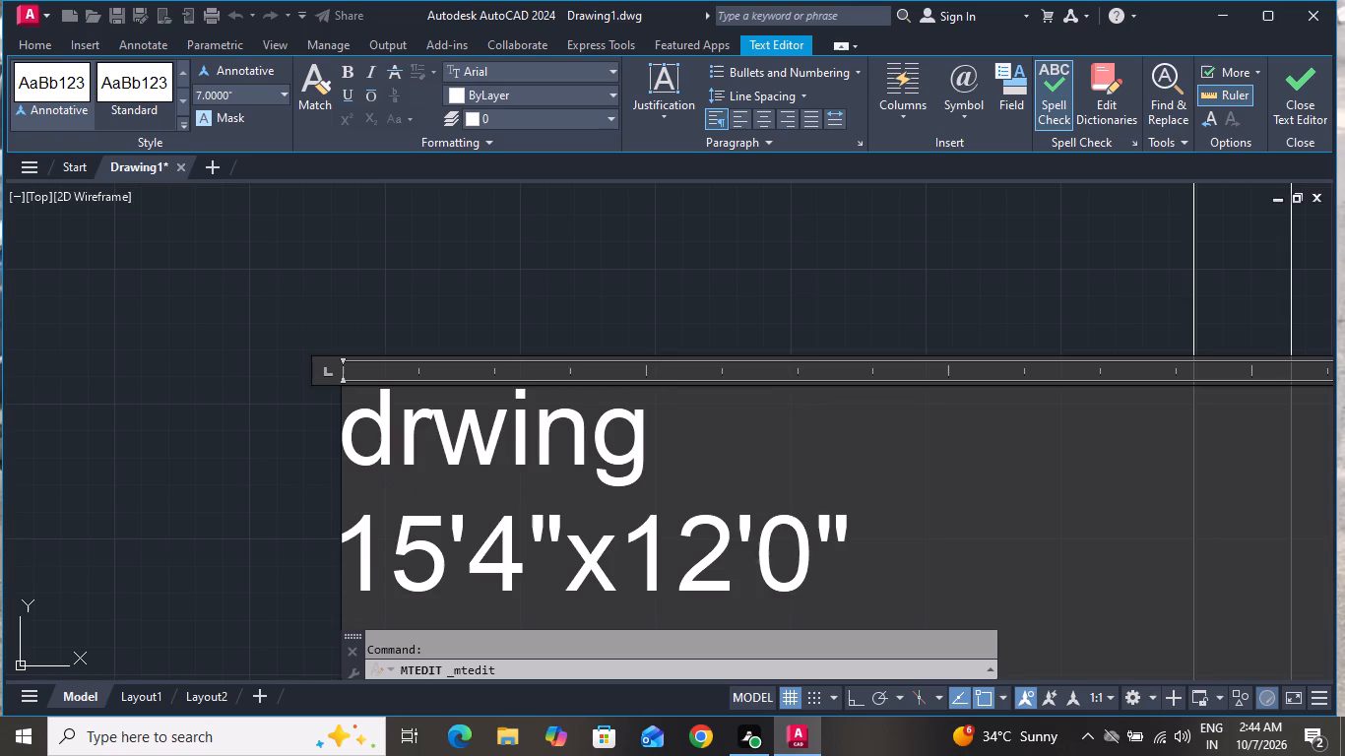
left_click(425, 451)
key("a")
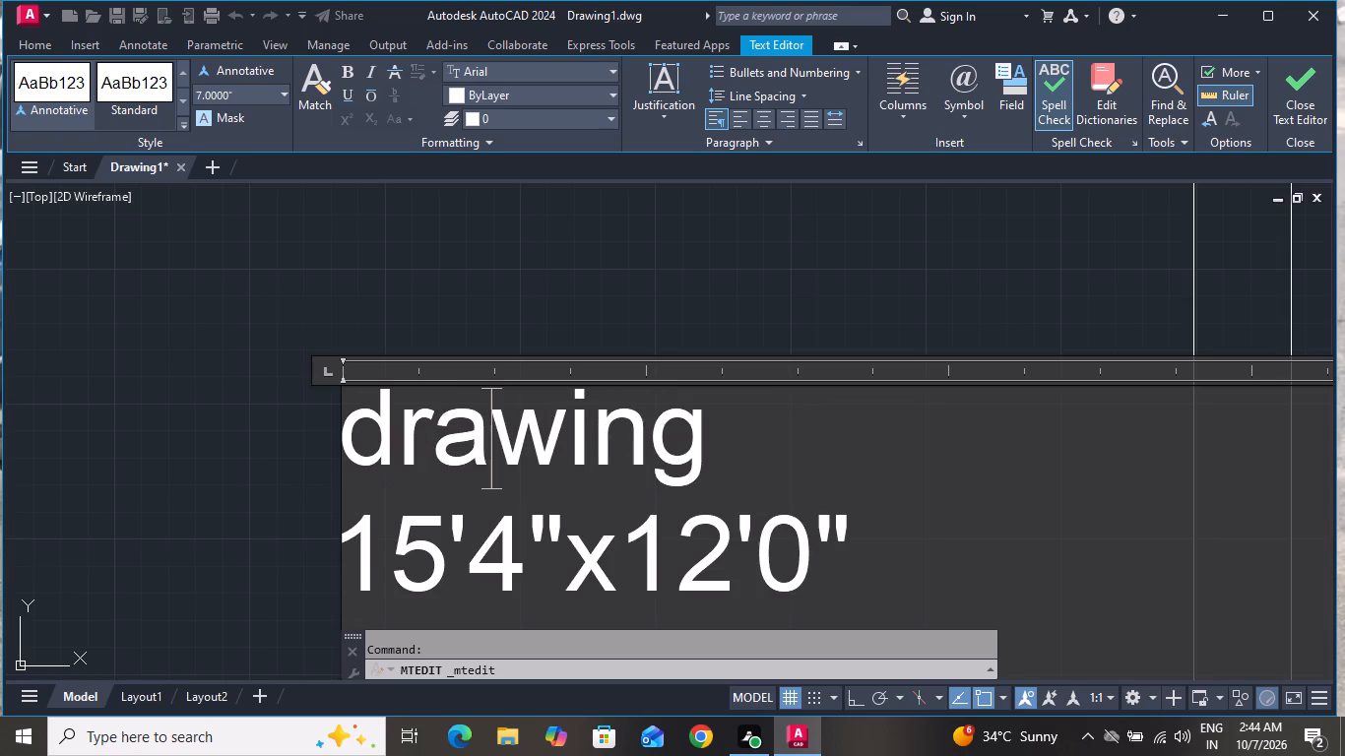
Set the dimensions in the drawing room's label to 11'8"x12'0".
left_click(915, 555)
key("BackSpace")
key("BackSpace")
key("BackSpace")
key("BackSpace")
key("BackSpace")
key("BackSpace")
key("BackSpace")
key("BackSpace")
key("BackSpace")
key("BackSpace")
key("BackSpace")
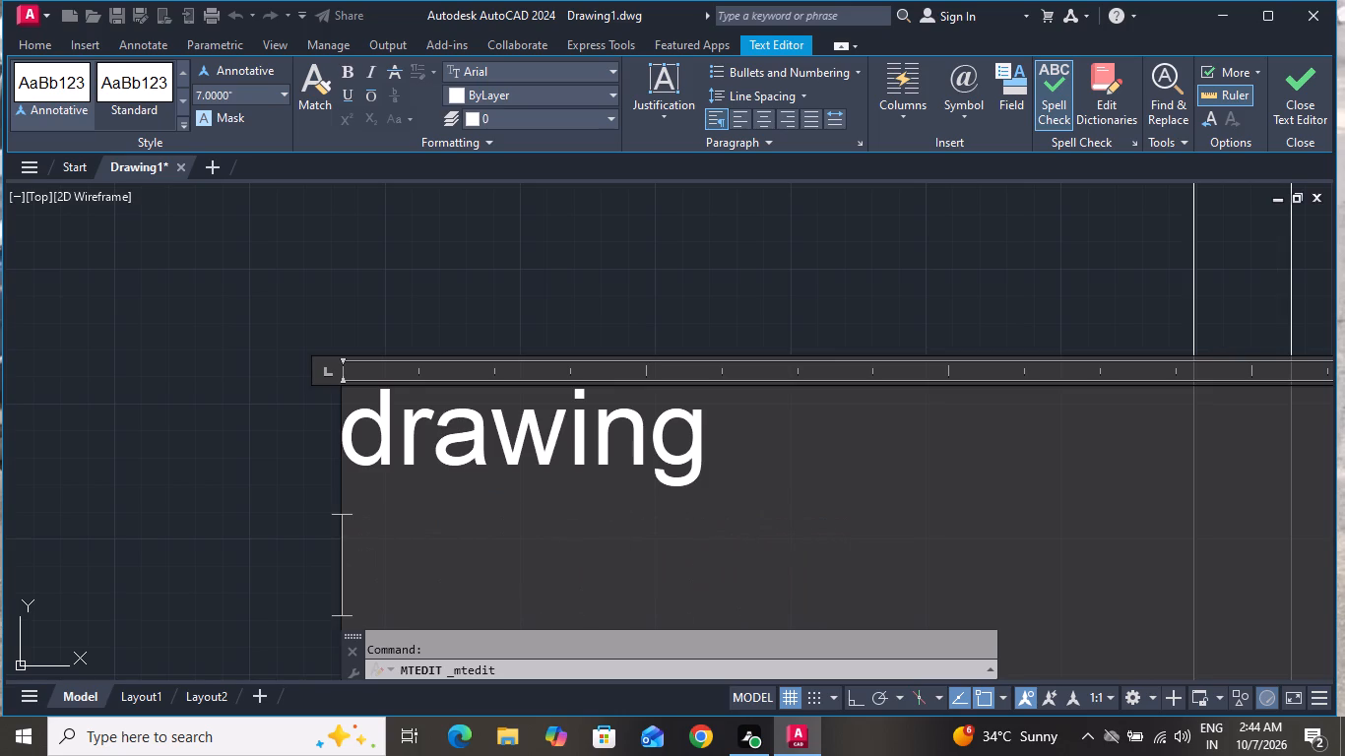
type("11'8\"x")
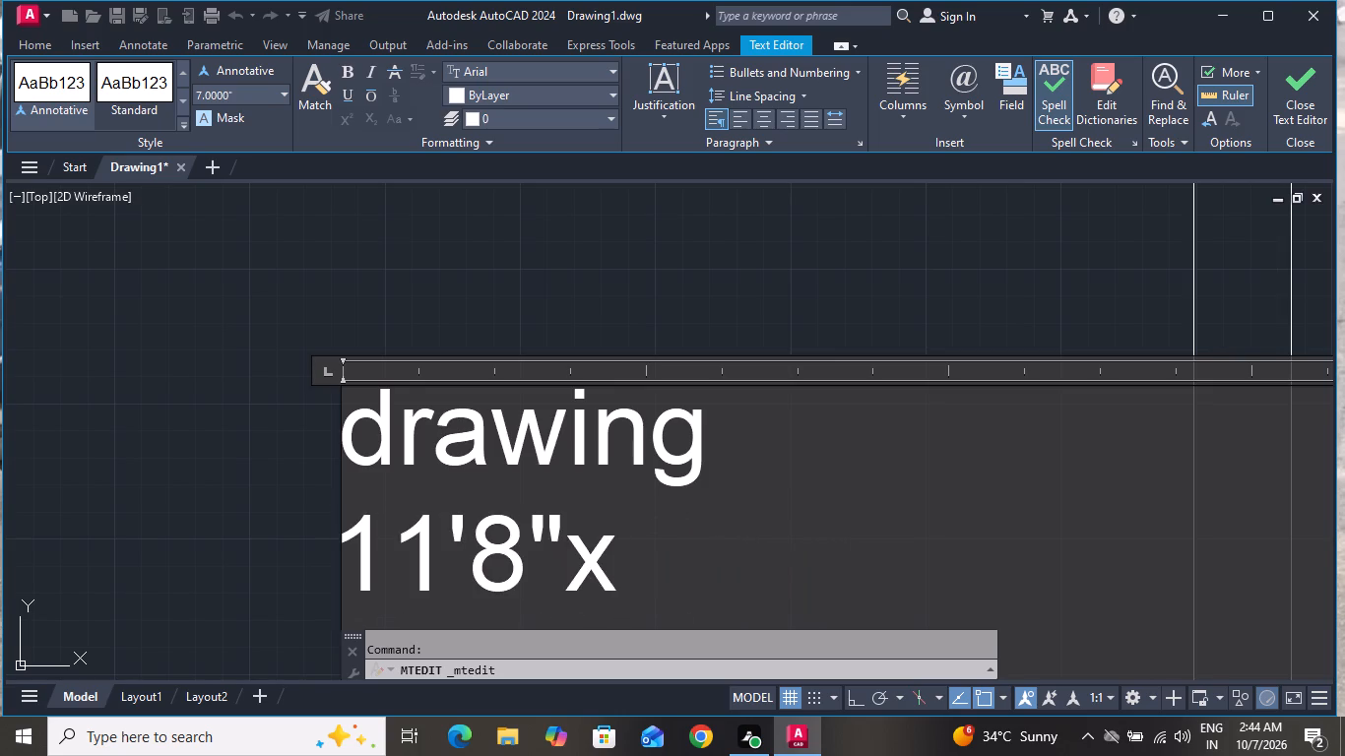
type("12'0\"")
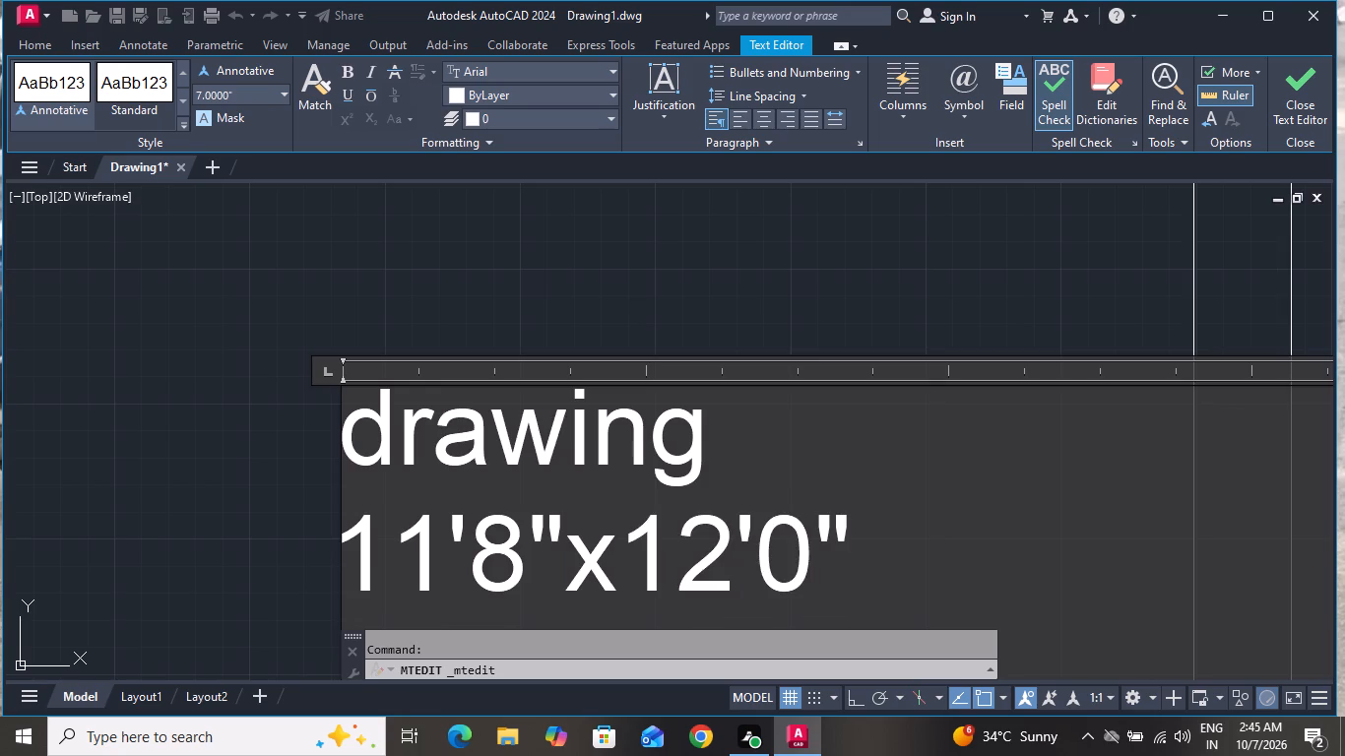
left_click(271, 406)
Replace the room name with "parking" in the bedroom label above the car, south of the kitchen.
scroll(258, 401, "up", 1)
scroll(259, 401, "down", 1)
scroll(261, 401, "up", 1)
scroll(288, 396, "down", 6)
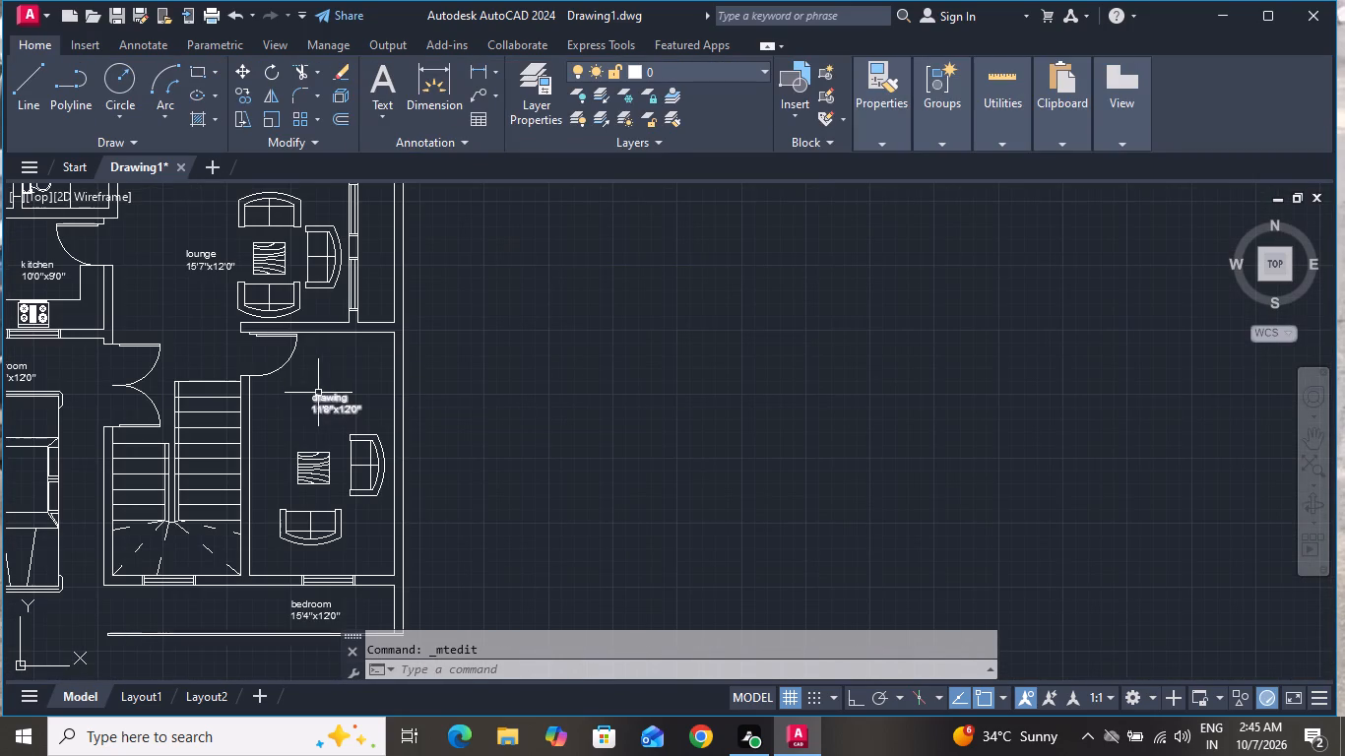
scroll(340, 396, "down", 1)
scroll(341, 397, "up", 1)
scroll(288, 426, "down", 2)
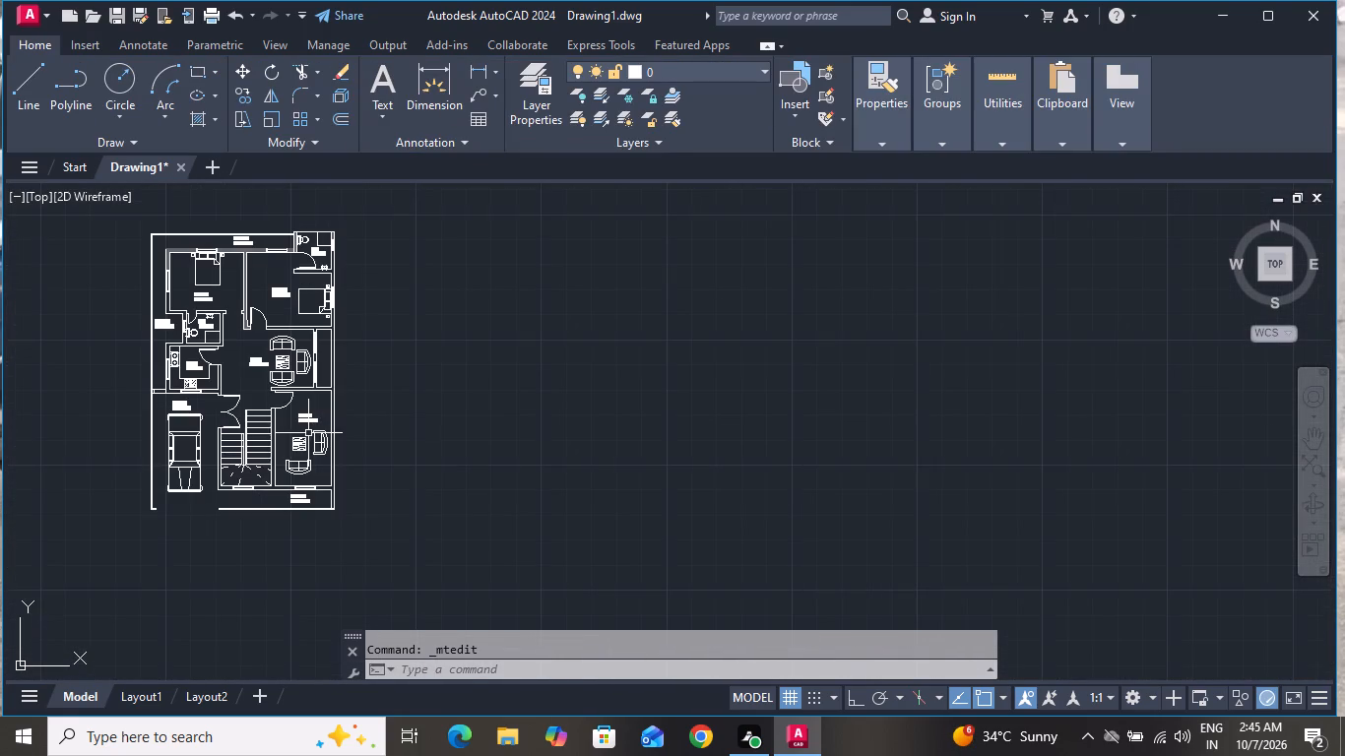
scroll(197, 366, "up", 3)
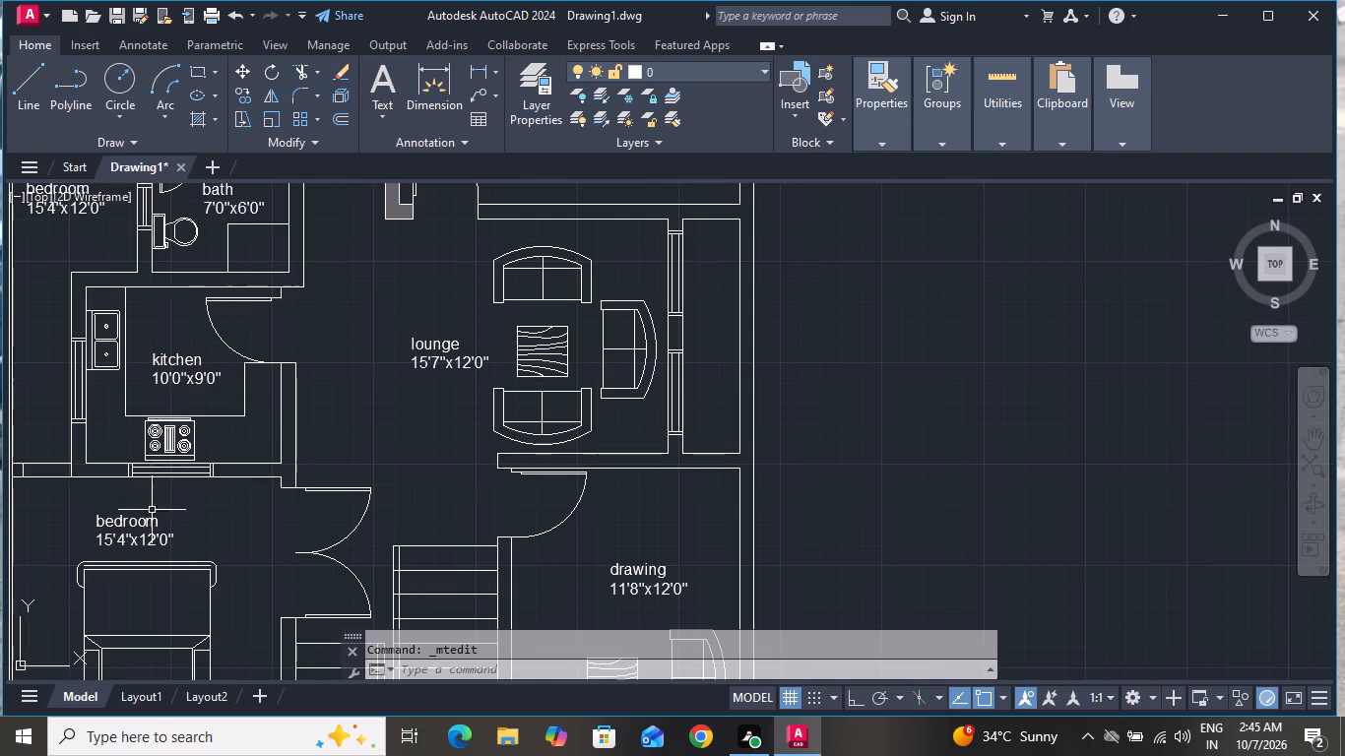
scroll(152, 511, "up", 5)
scroll(219, 537, "down", 3)
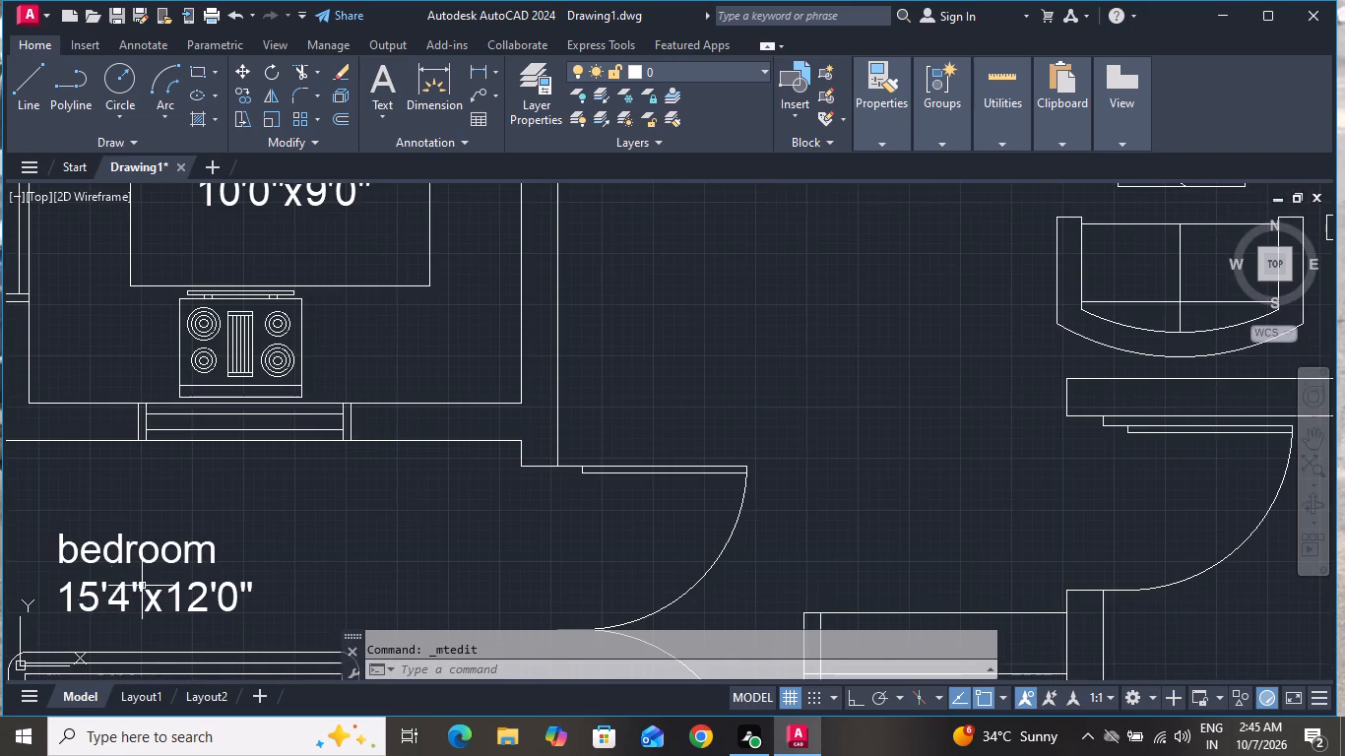
scroll(109, 579, "up", 1)
scroll(110, 575, "down", 5)
scroll(100, 589, "up", 2)
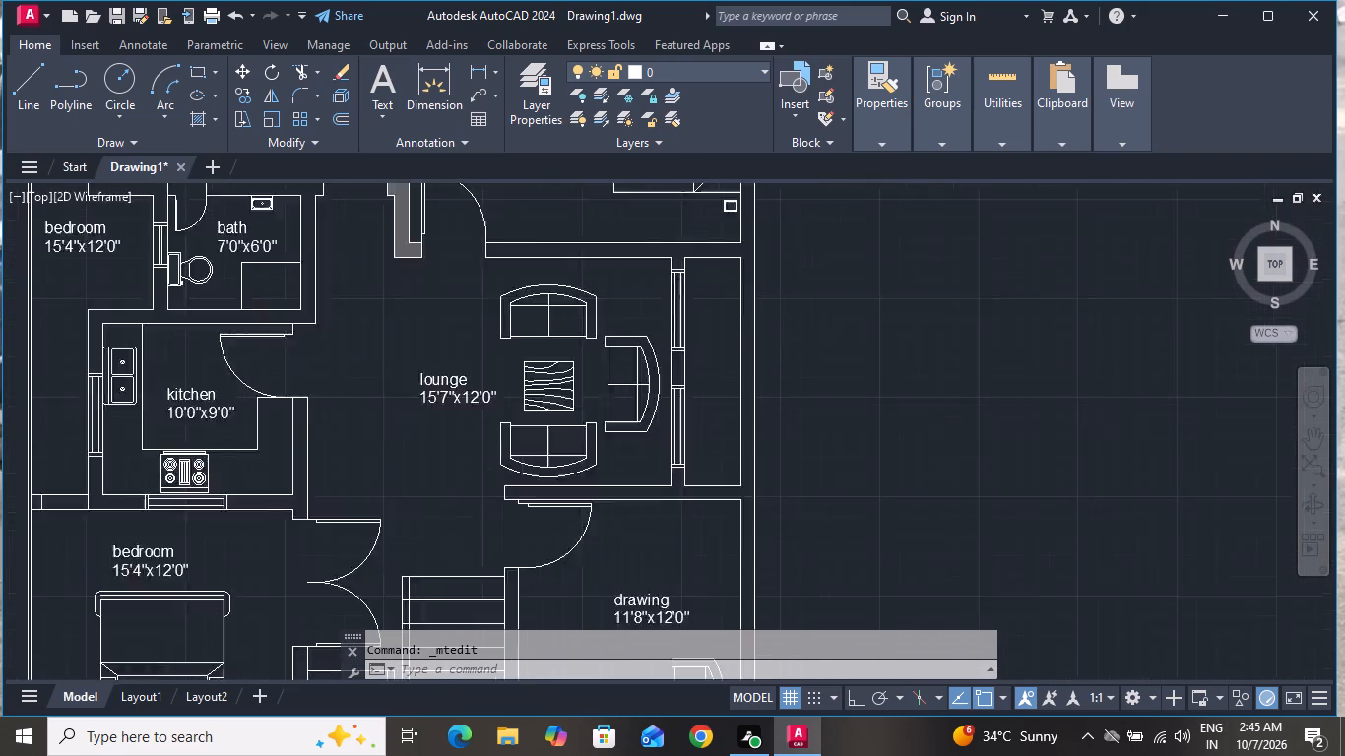
scroll(100, 589, "up", 2)
double_click(287, 504)
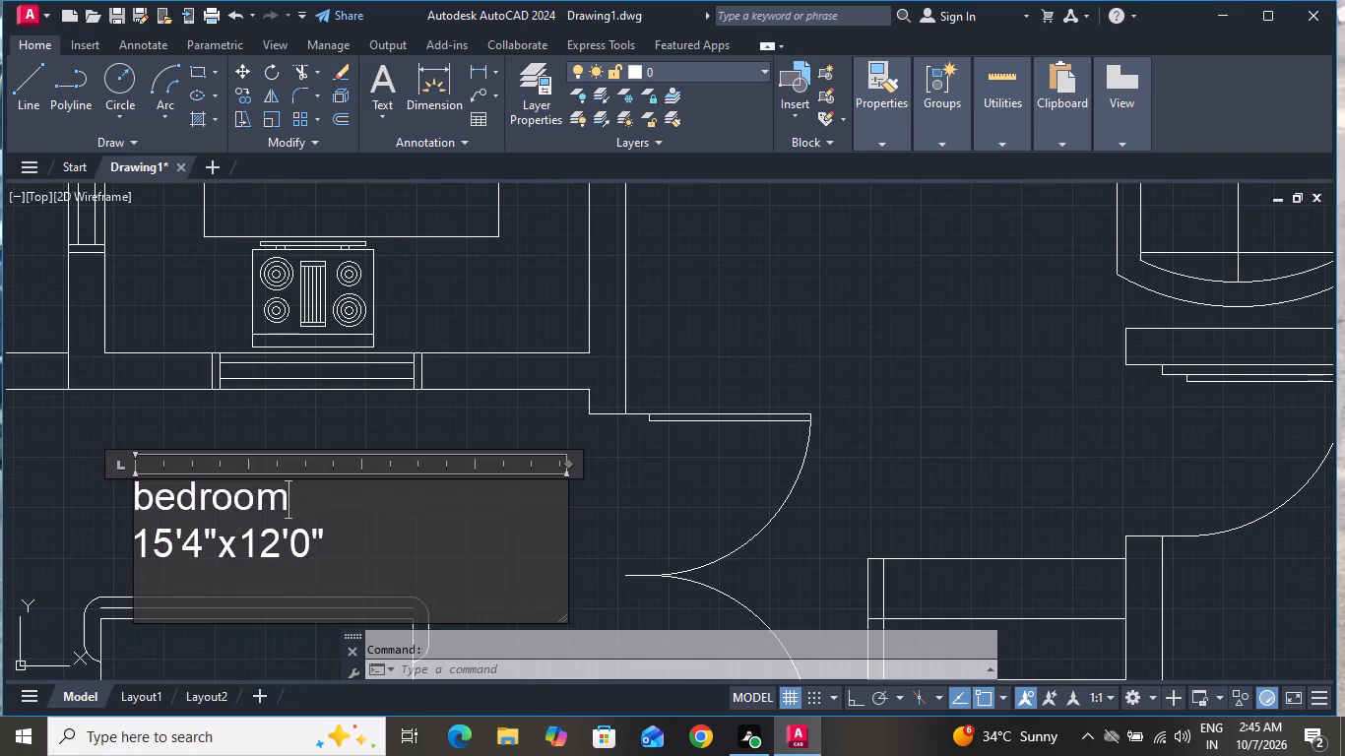
key("BackSpace")
key("BackSpace")
key("BackSpace")
key("BackSpace")
key("BackSpace")
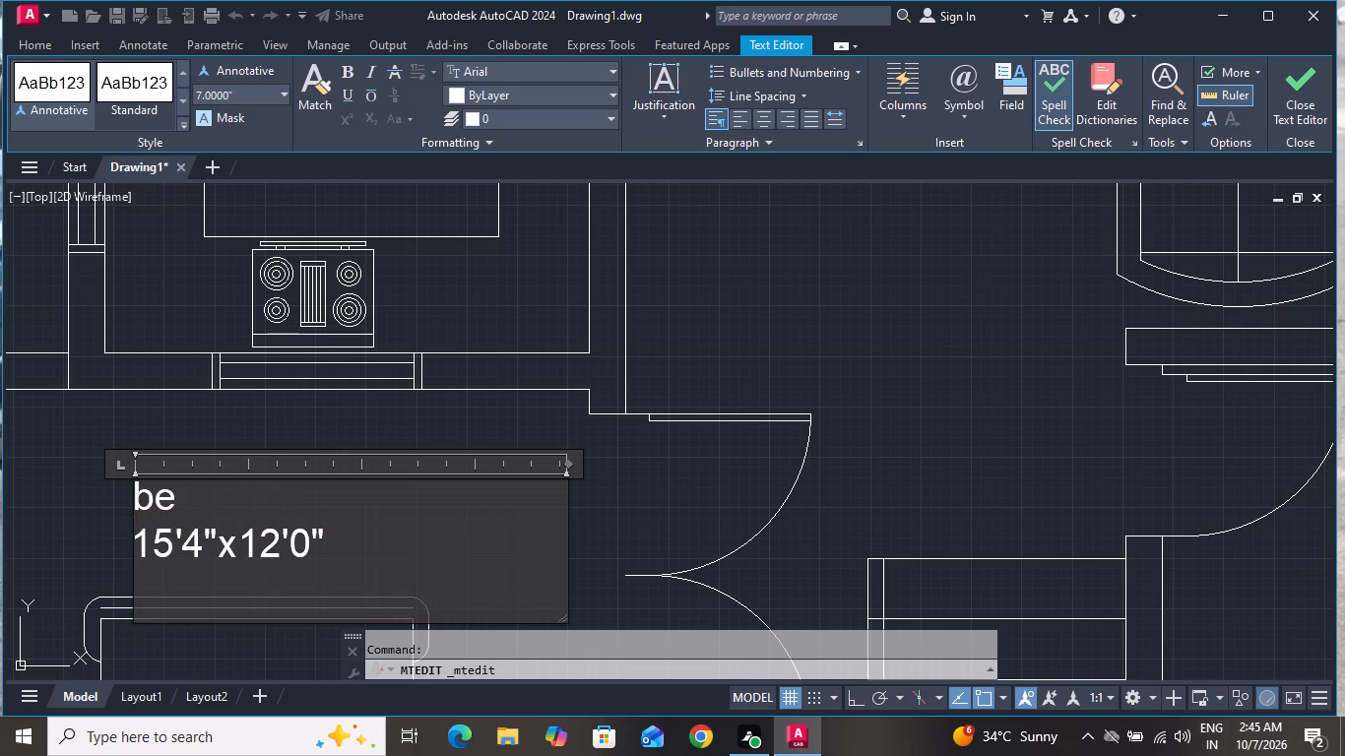
key("BackSpace")
key("BackSpace")
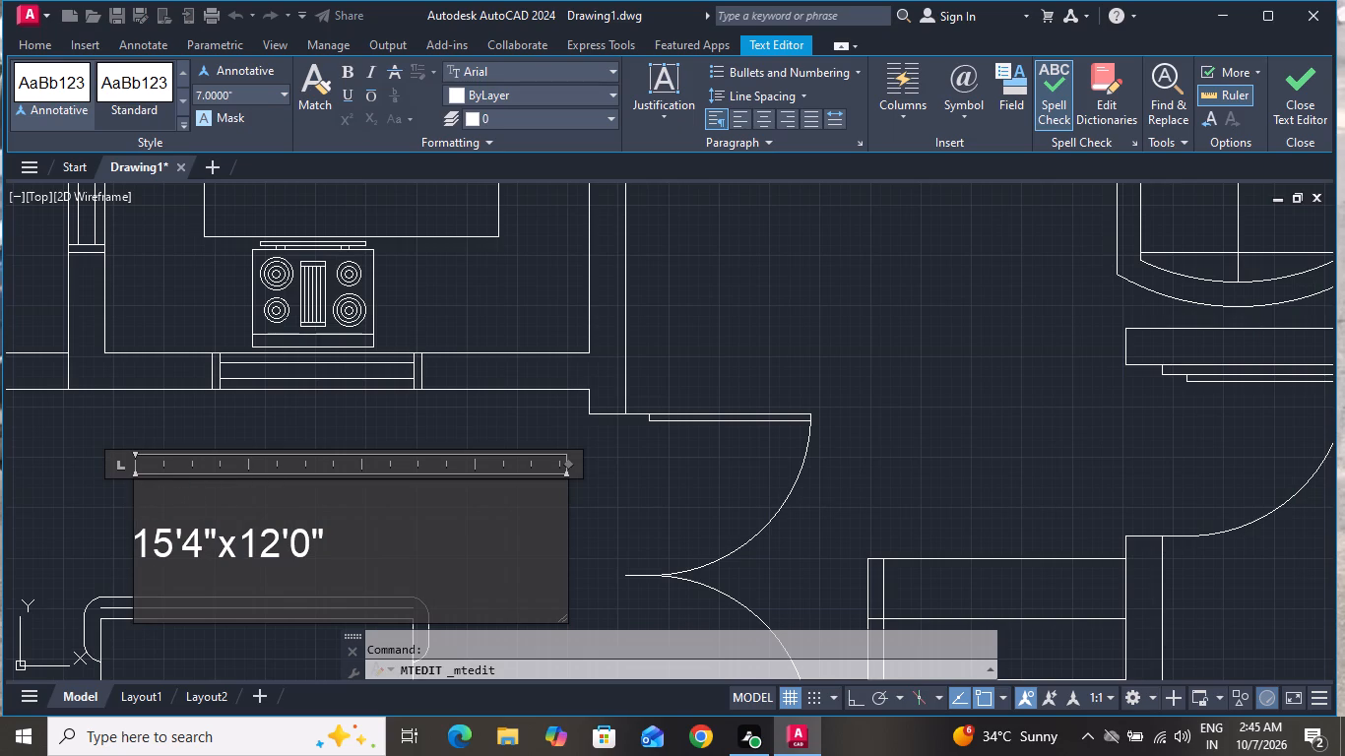
type("pa")
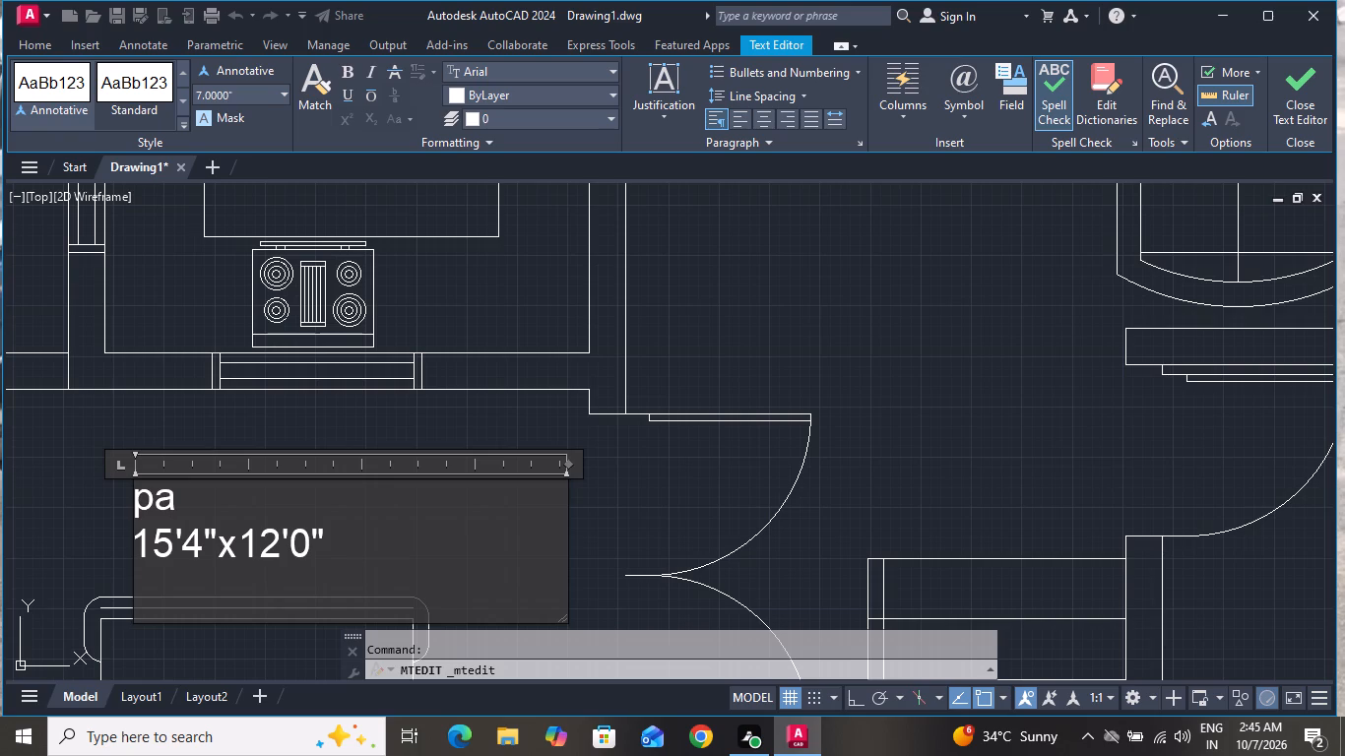
key("a")
key("BackSpace")
type("rking")
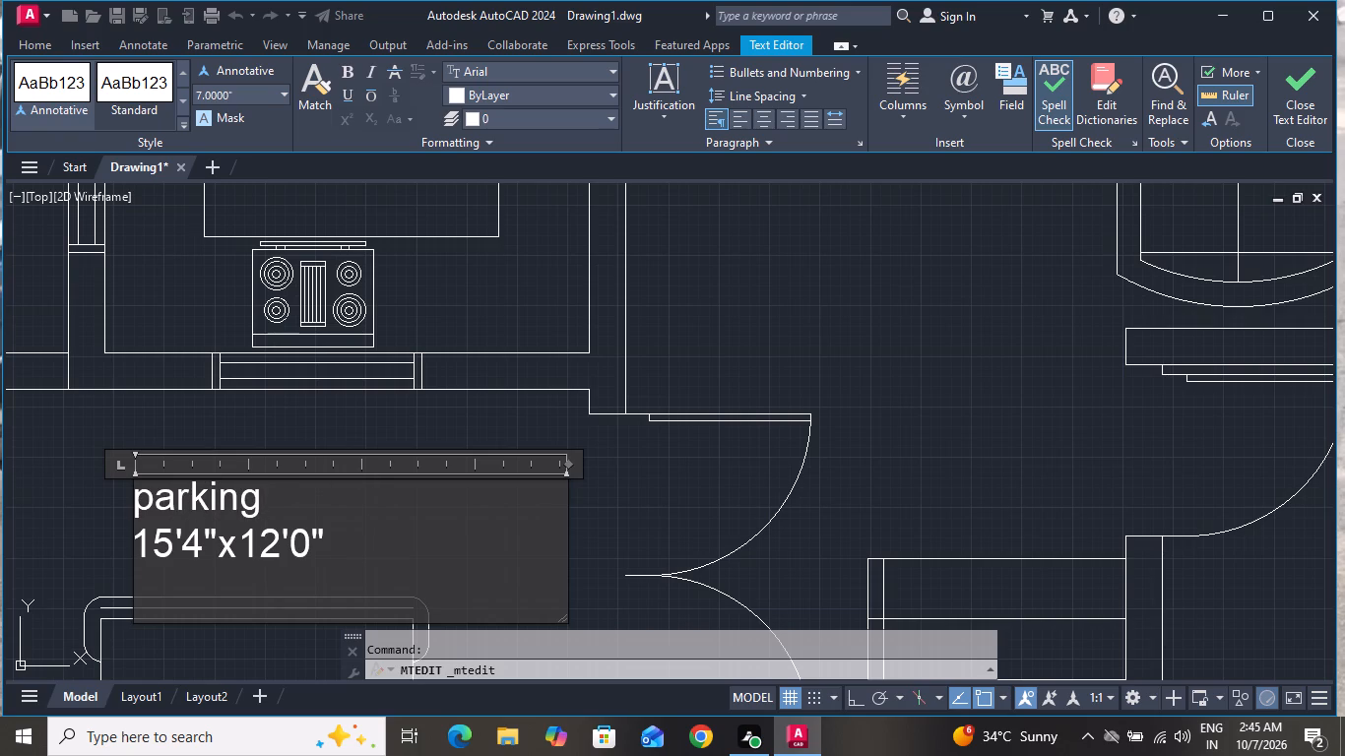
Set the dimensions in the parking label to 13'10"x15'3".
left_click(355, 553)
key("BackSpace")
key("BackSpace")
key("BackSpace")
key("BackSpace")
key("BackSpace")
key("BackSpace")
key("BackSpace")
key("BackSpace")
key("BackSpace")
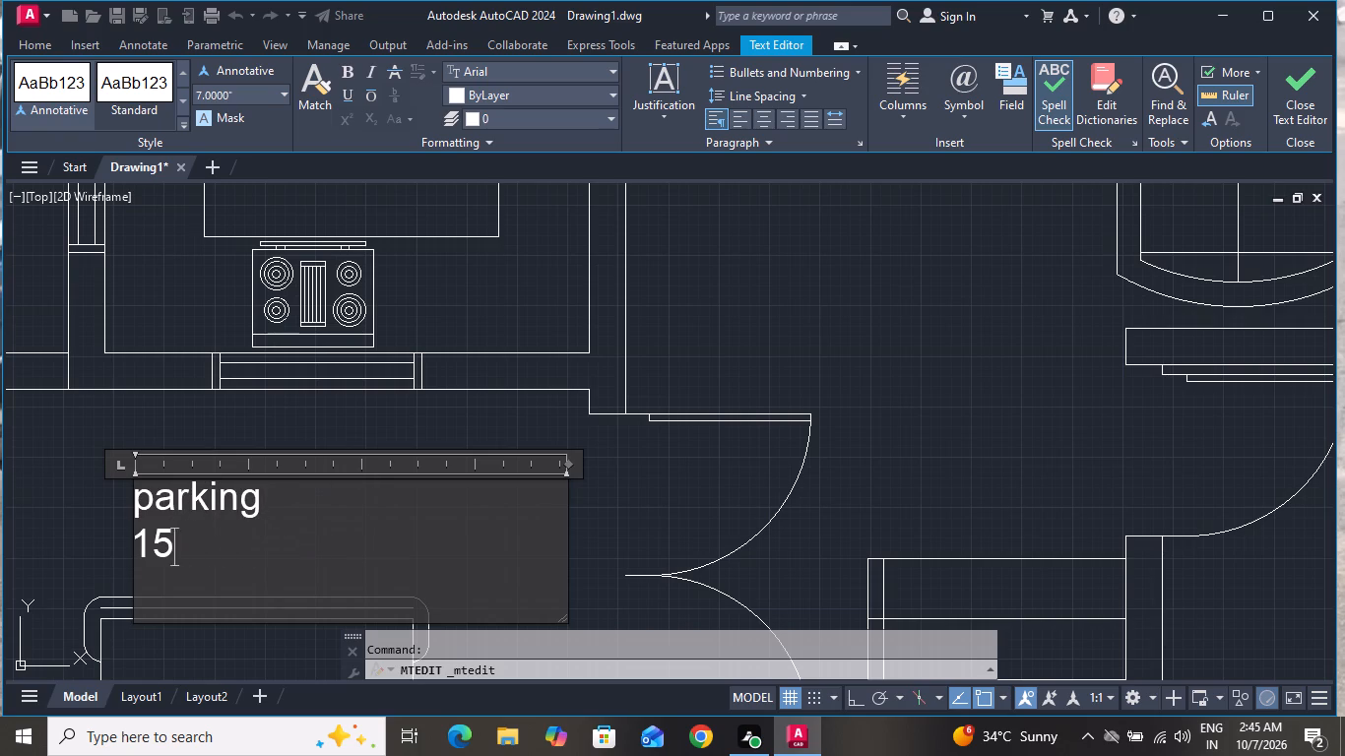
key("BackSpace")
key("BackSpace")
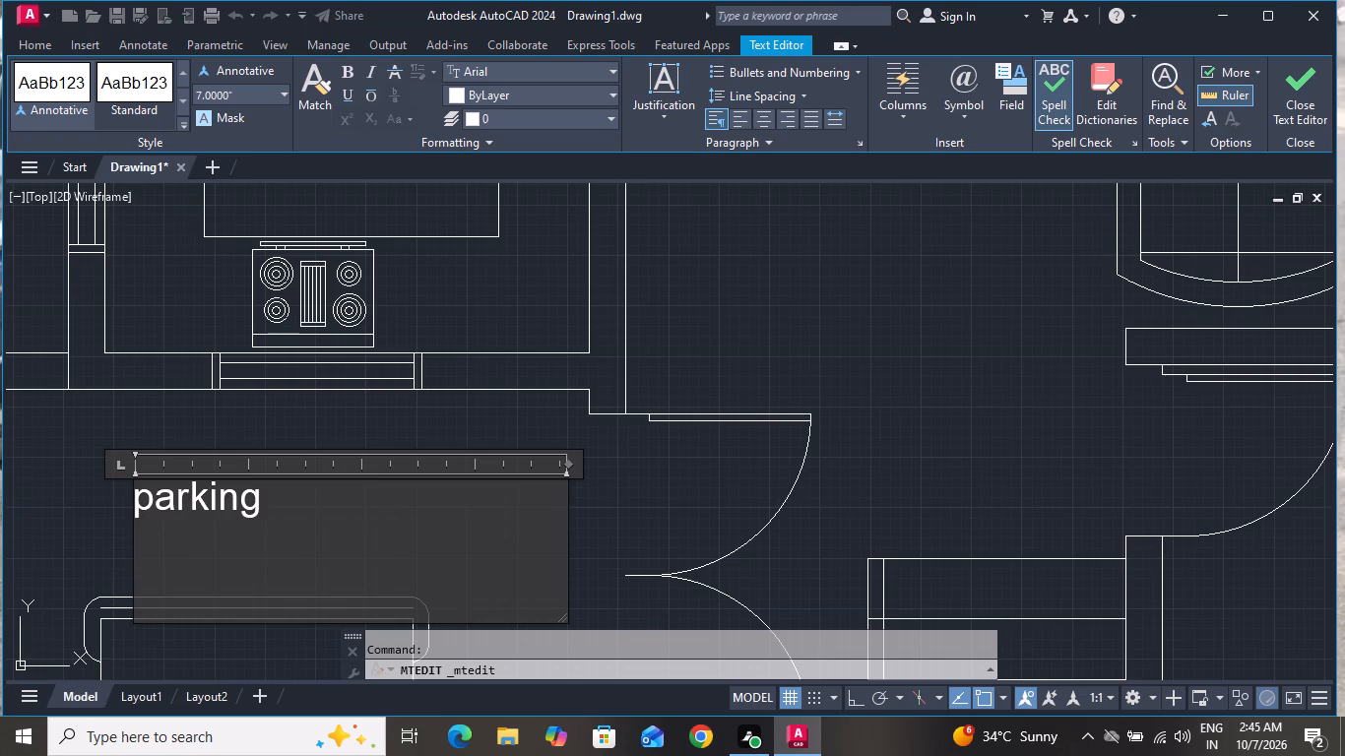
type("13'")
type("10\"x")
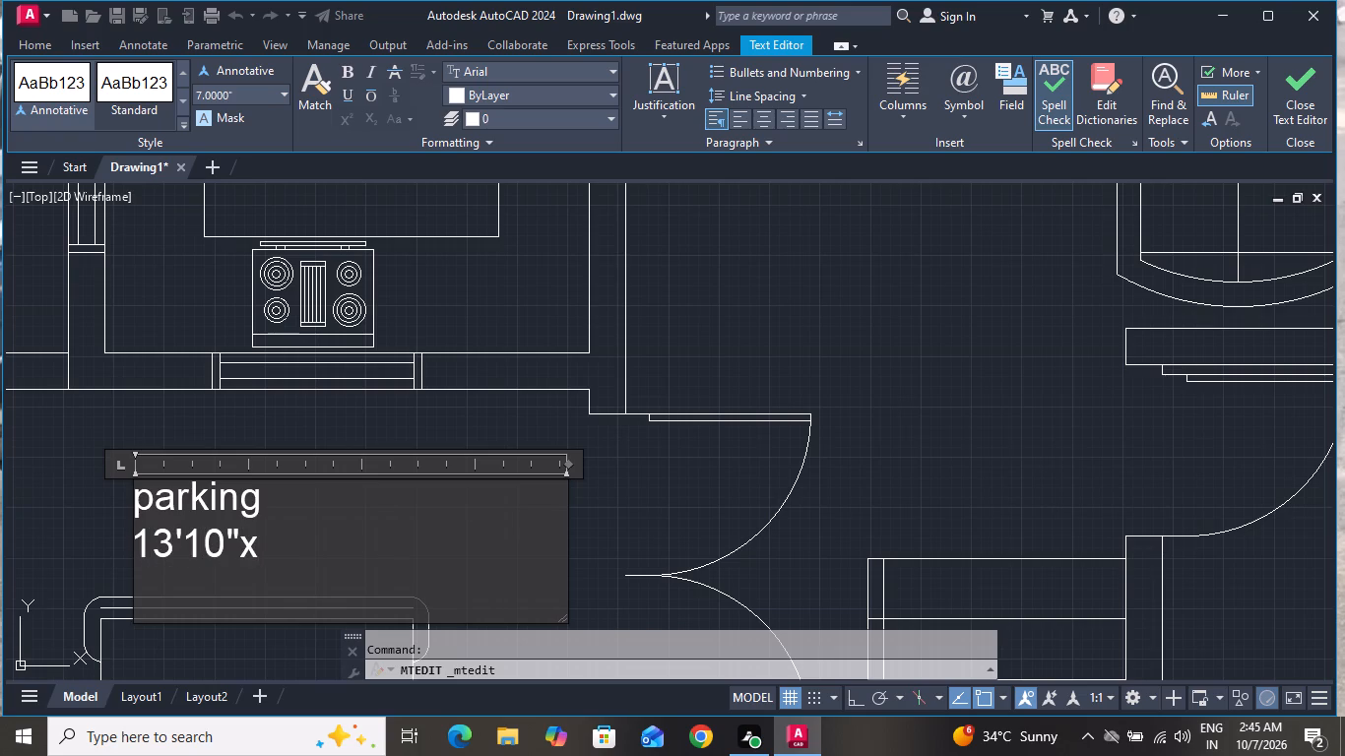
key("1")
key("5")
key("apostrophe")
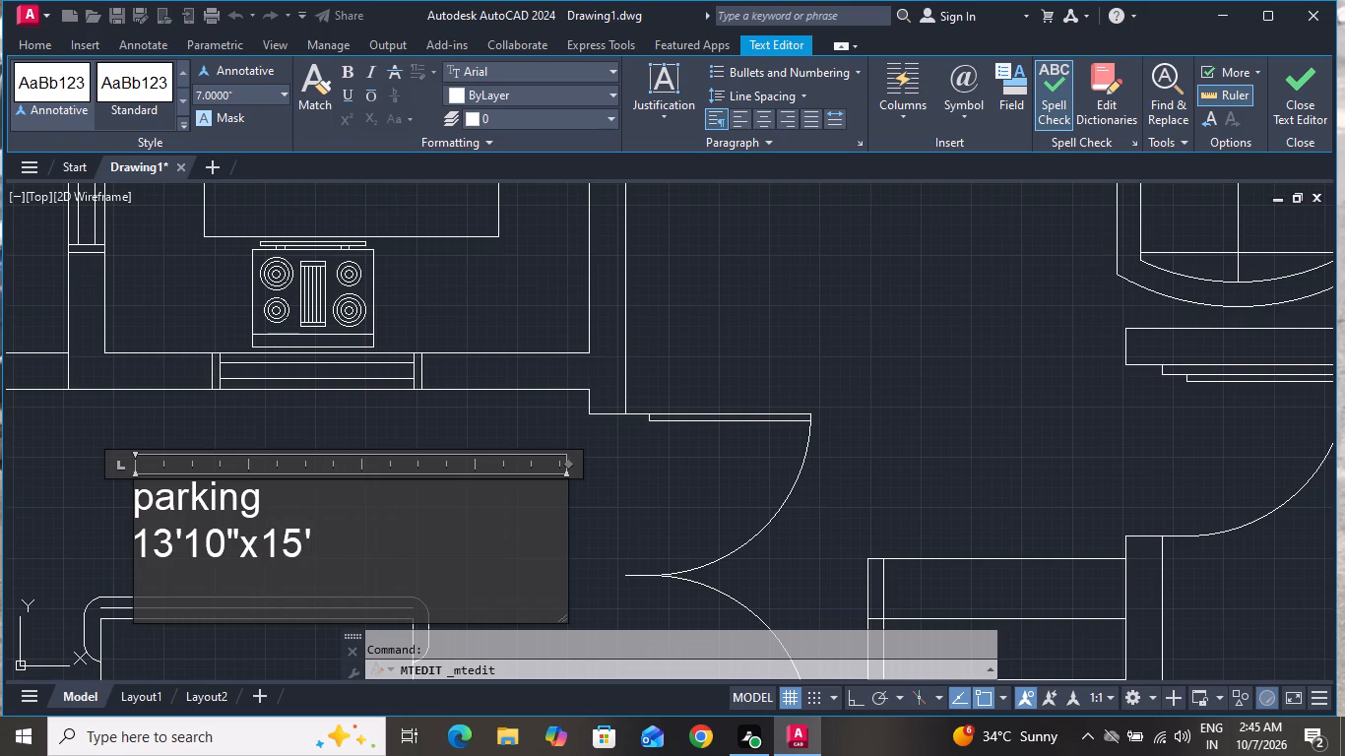
key("3")
key("shift+quotedbl")
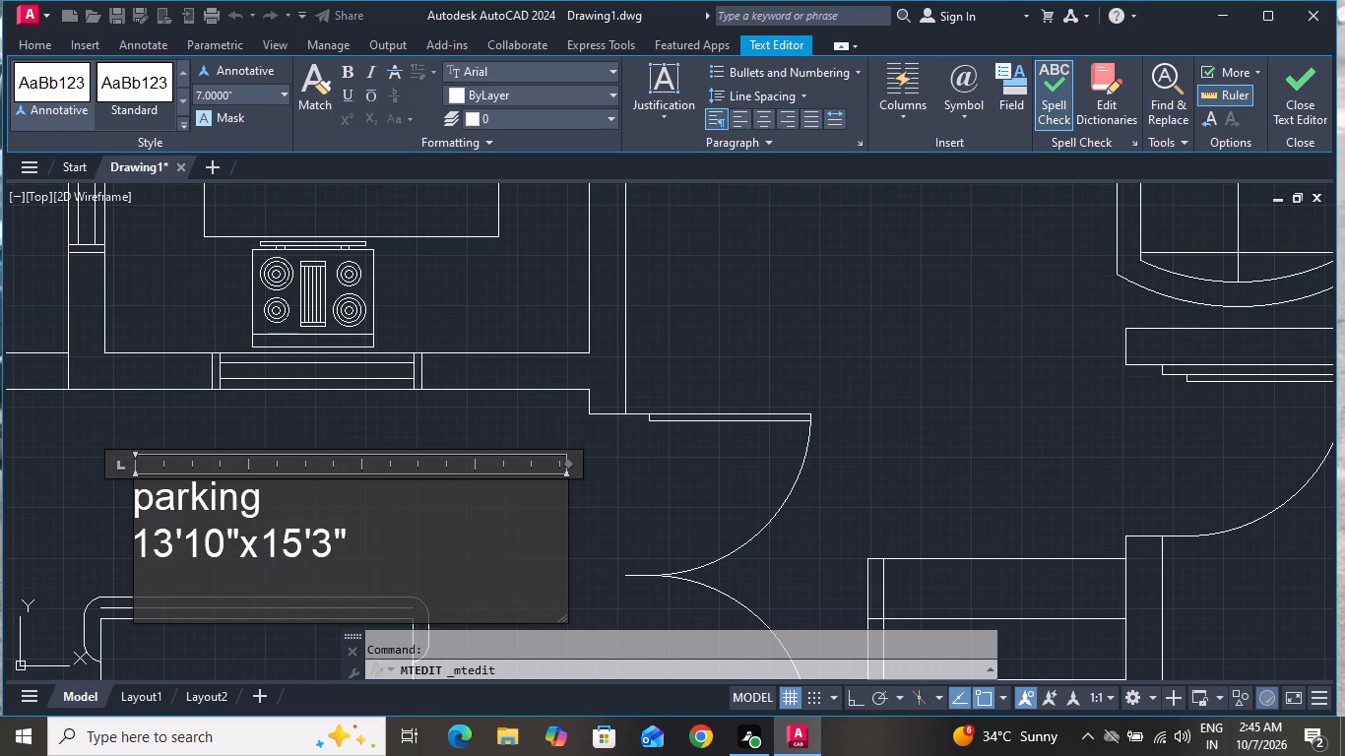
left_click(610, 467)
Delete the copied bedroom label from the open strip along the plan's north boundary wall.
scroll(608, 467, "down", 5)
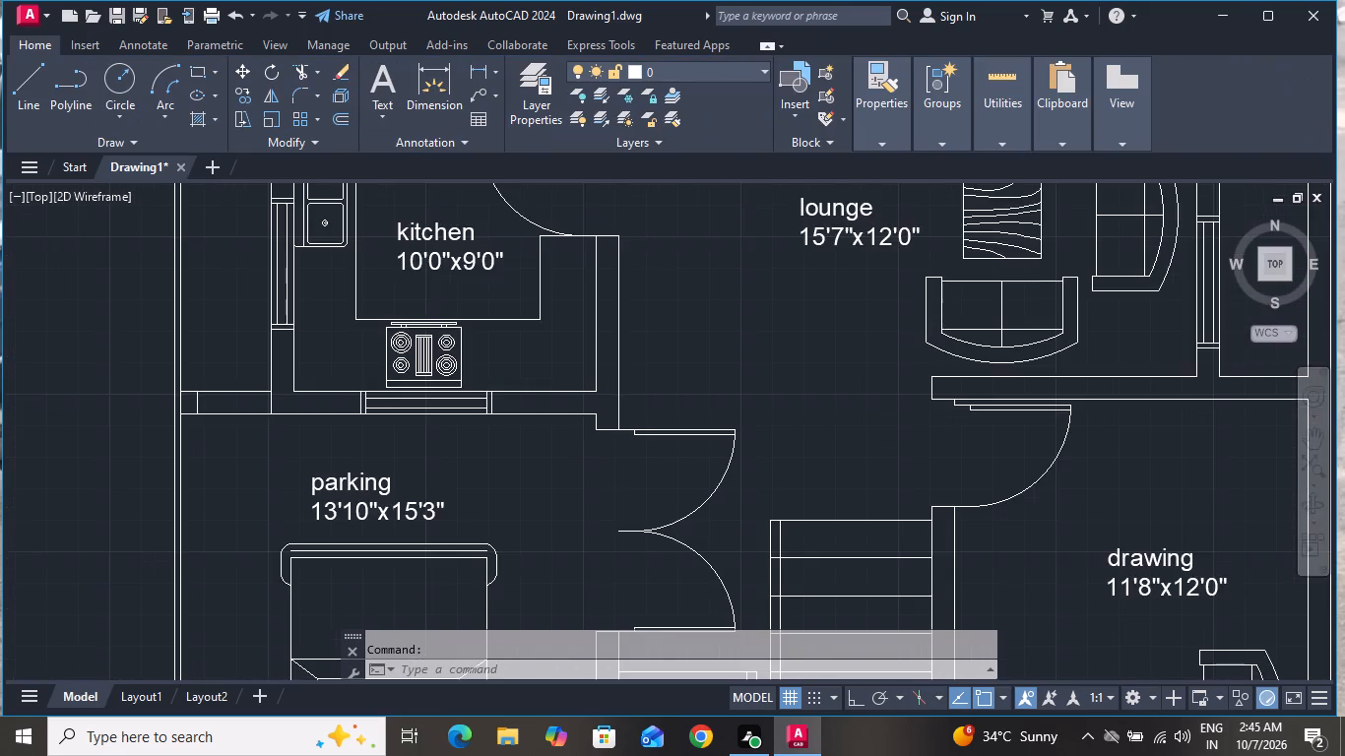
scroll(611, 430, "down", 1)
scroll(611, 430, "up", 1)
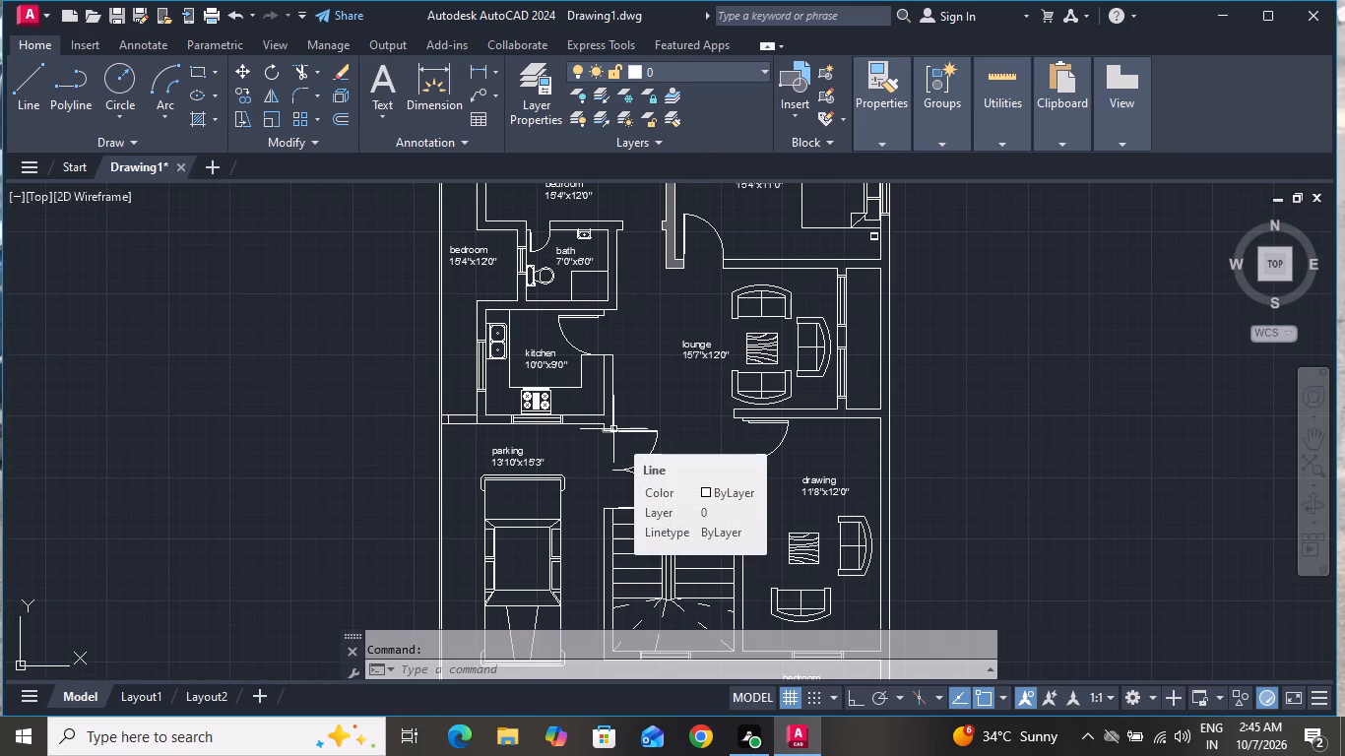
scroll(597, 429, "down", 2)
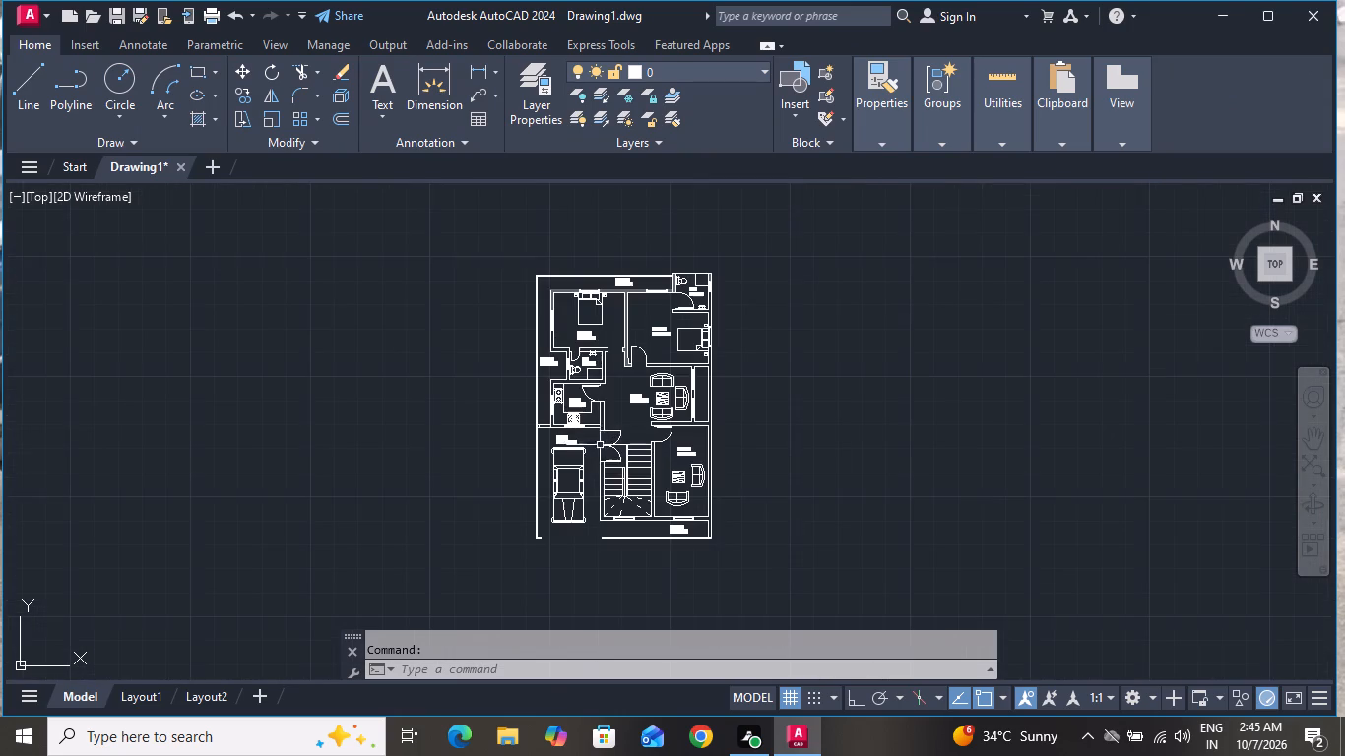
scroll(636, 237, "up", 2)
scroll(636, 259, "down", 1)
scroll(629, 298, "up", 5)
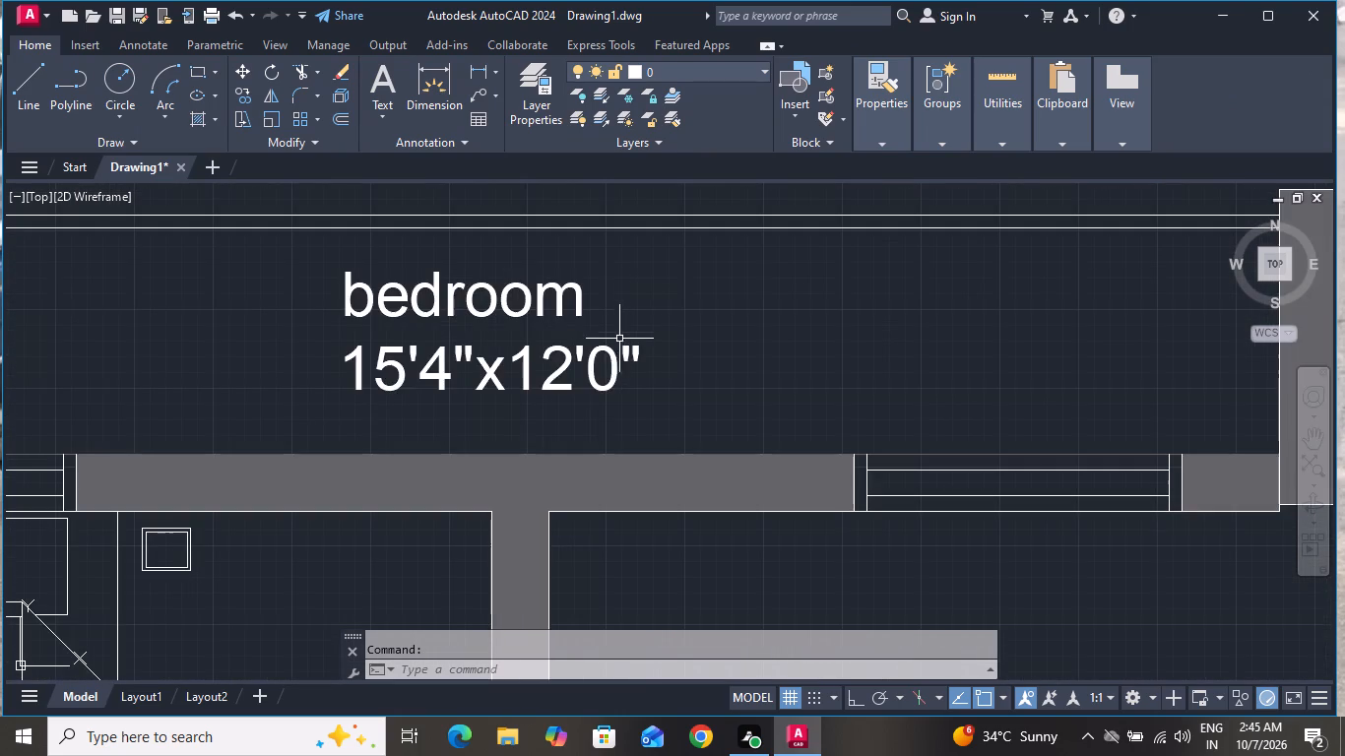
left_click(615, 352)
key("Delete")
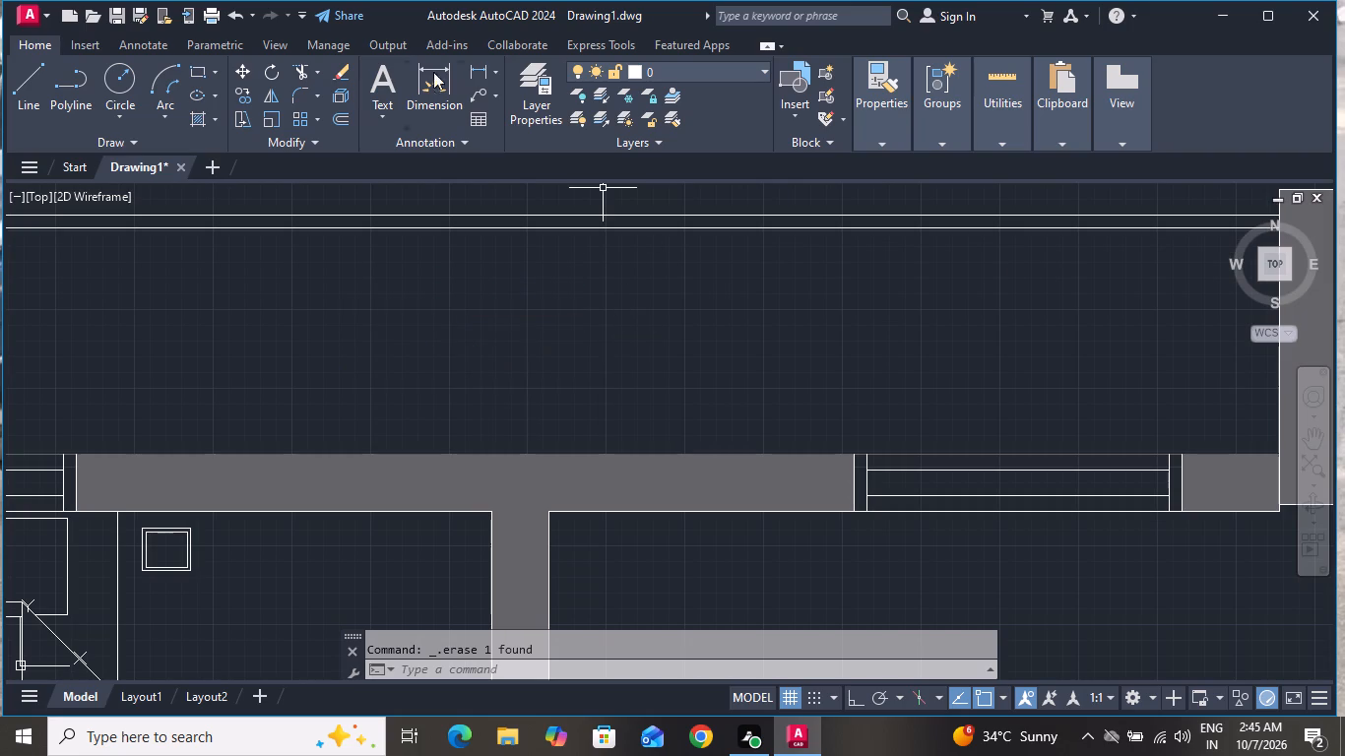
Add multiline text reading "front lawn 3'11" wide" in the open strip where the deleted bedroom label stood.
left_click(391, 82)
left_click(349, 282)
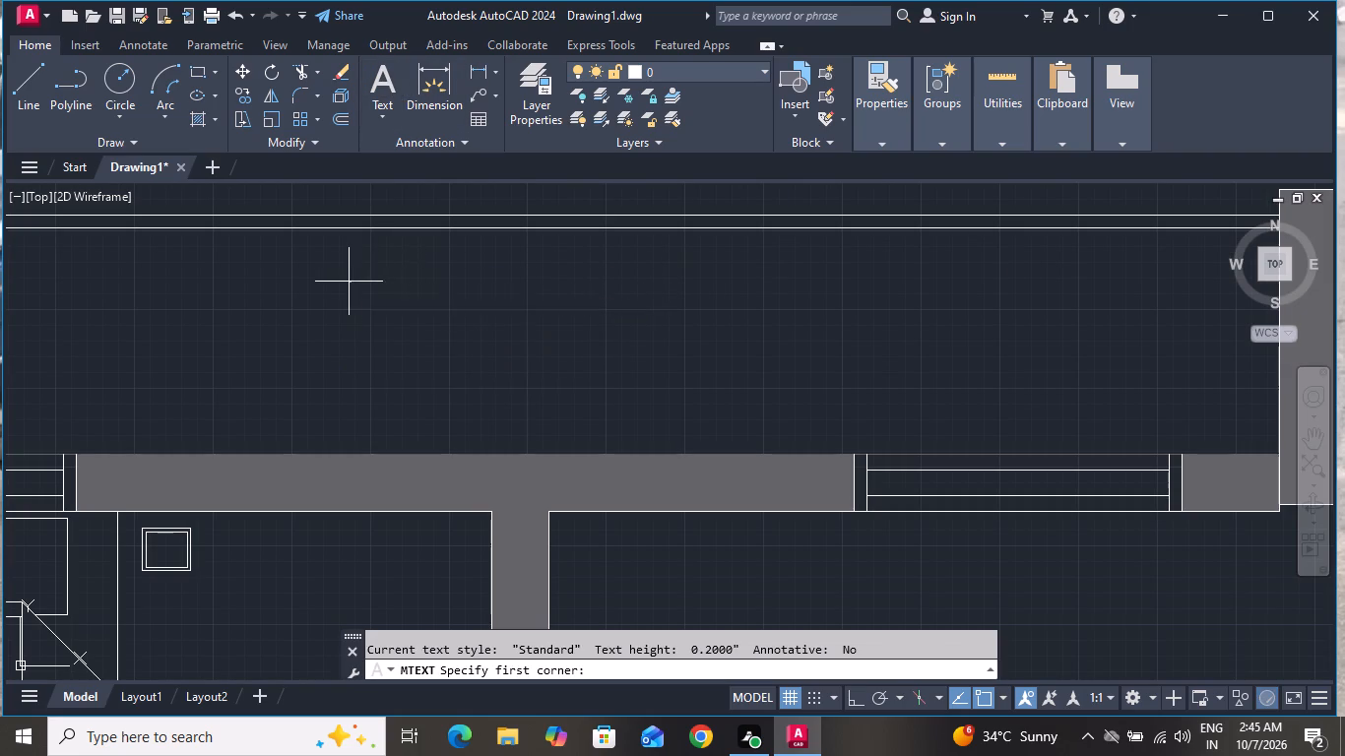
left_click(883, 309)
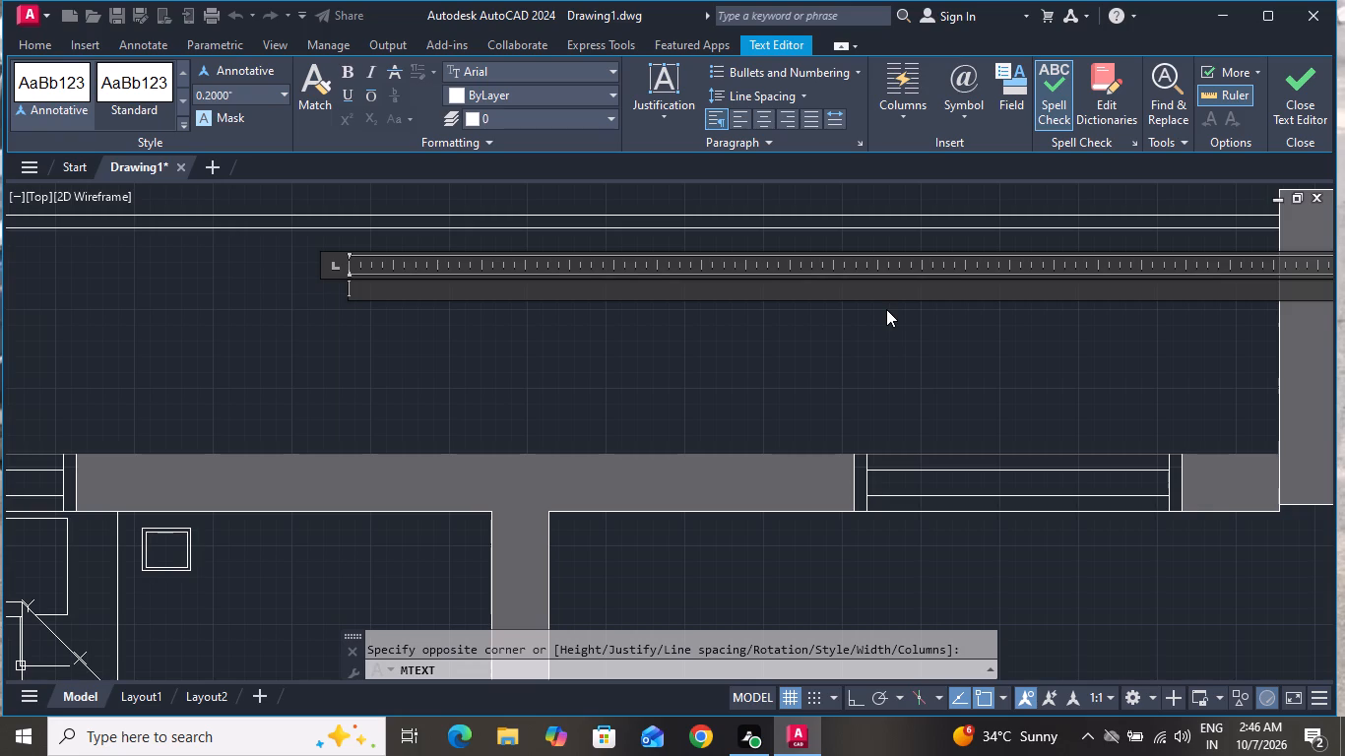
type("front")
key("space")
type("law")
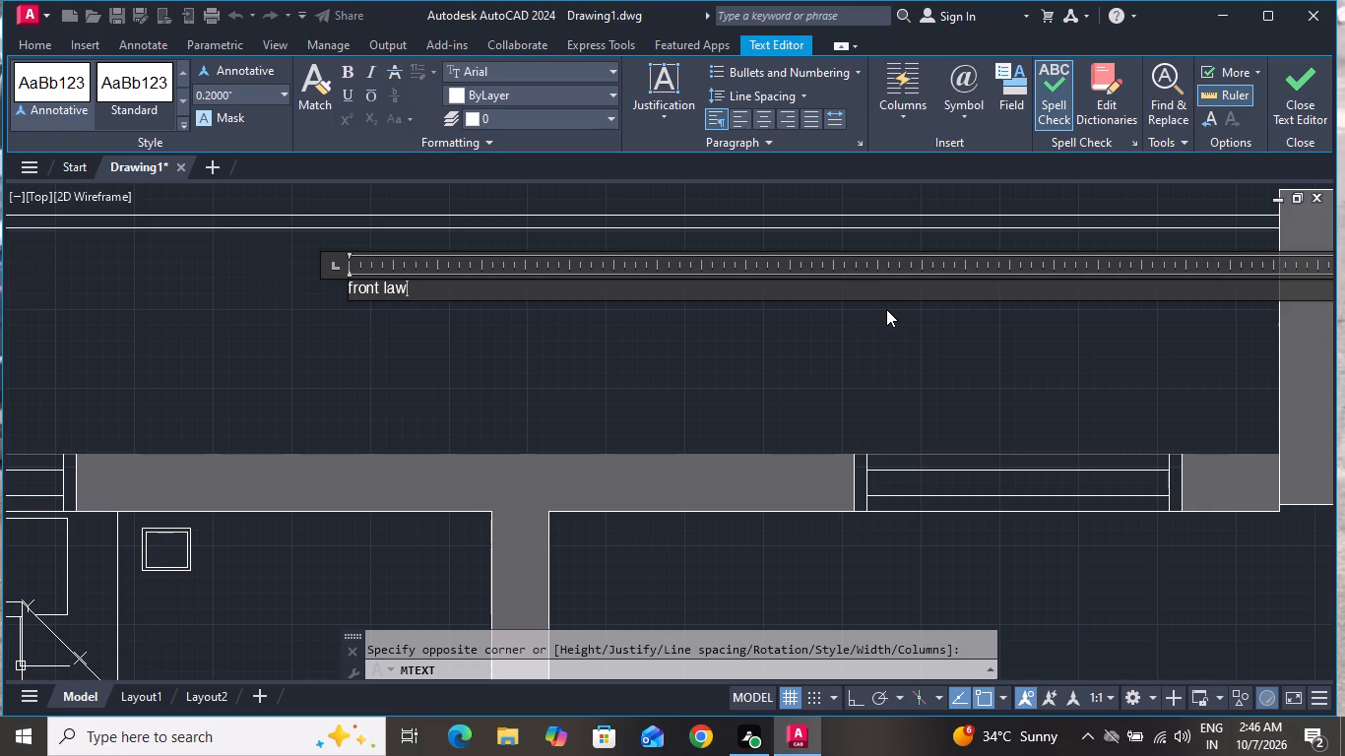
key("n")
key("space")
type("3'")
type("11")
key("shift+quotedbl")
key("space")
type("wide")
left_click(710, 387)
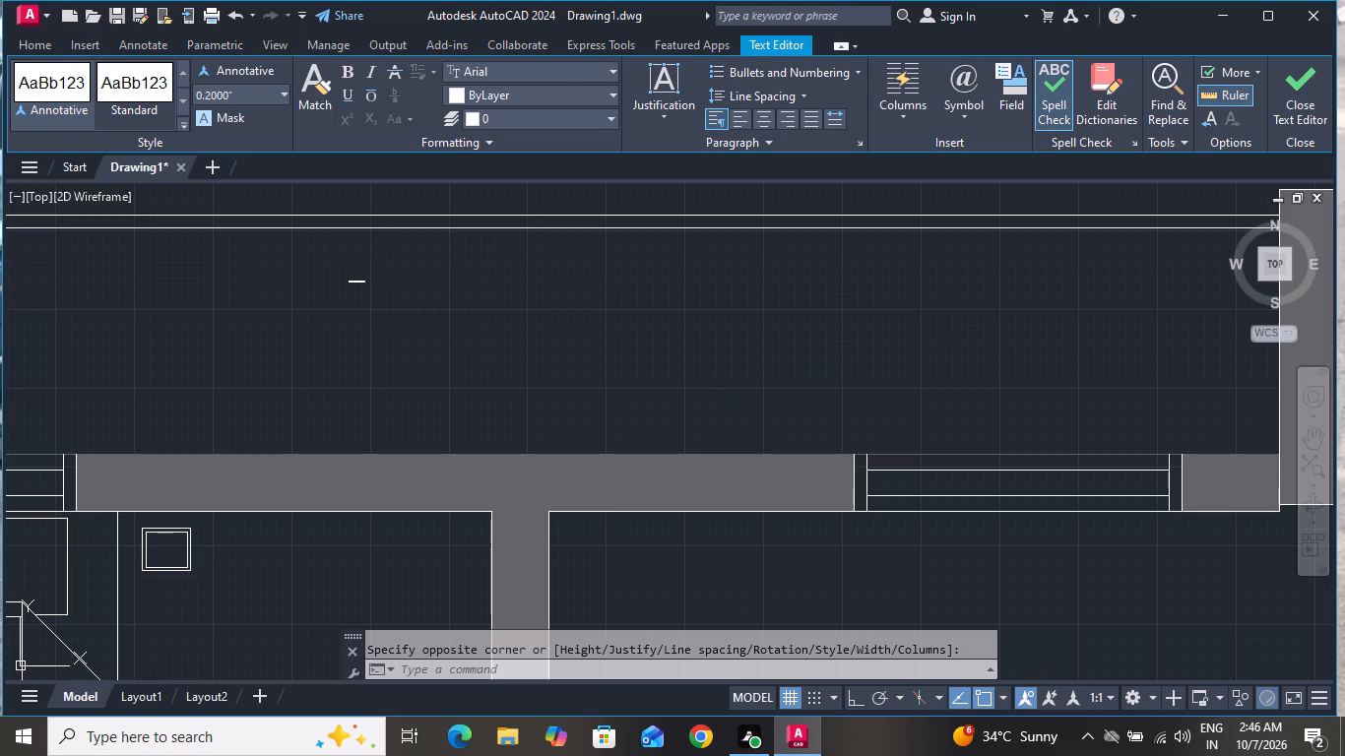
Set the text height of the front lawn label in the north strip to 7".
left_click(361, 283)
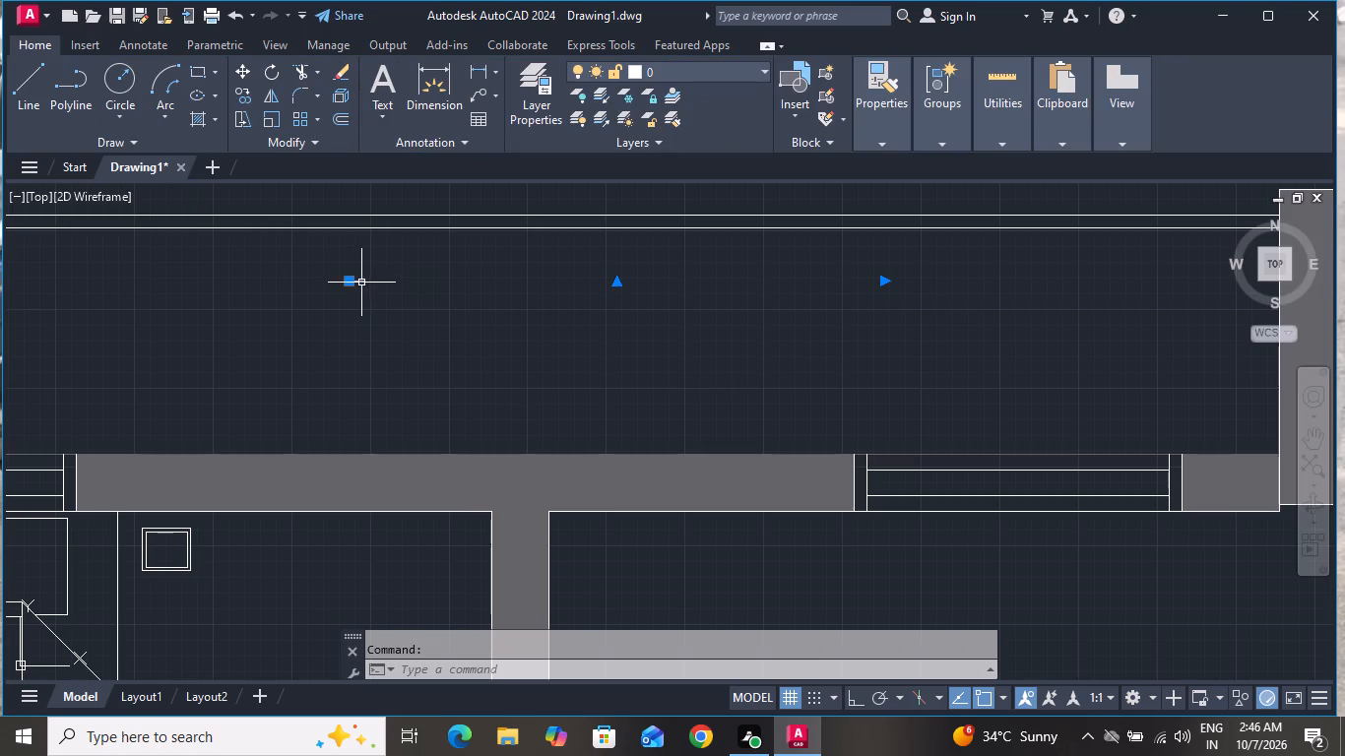
right_click(367, 279)
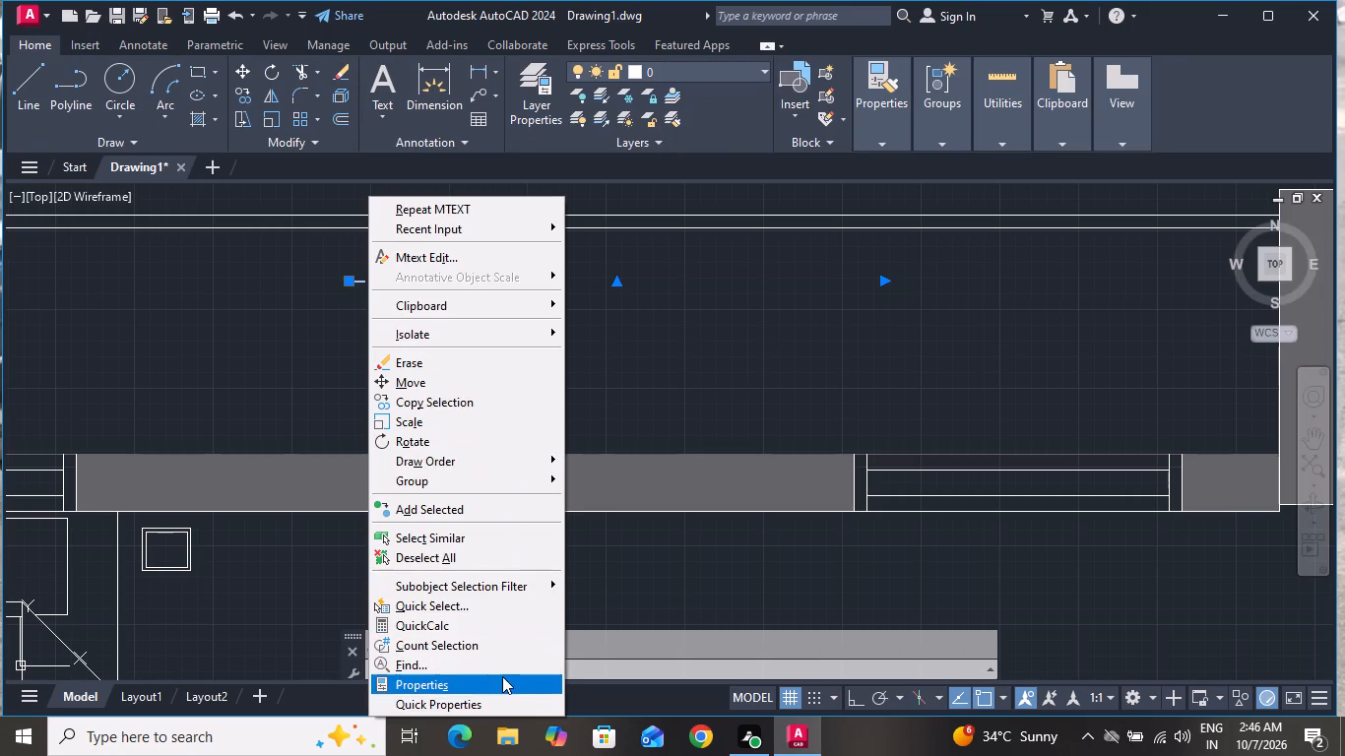
left_click(502, 676)
scroll(154, 357, "down", 1)
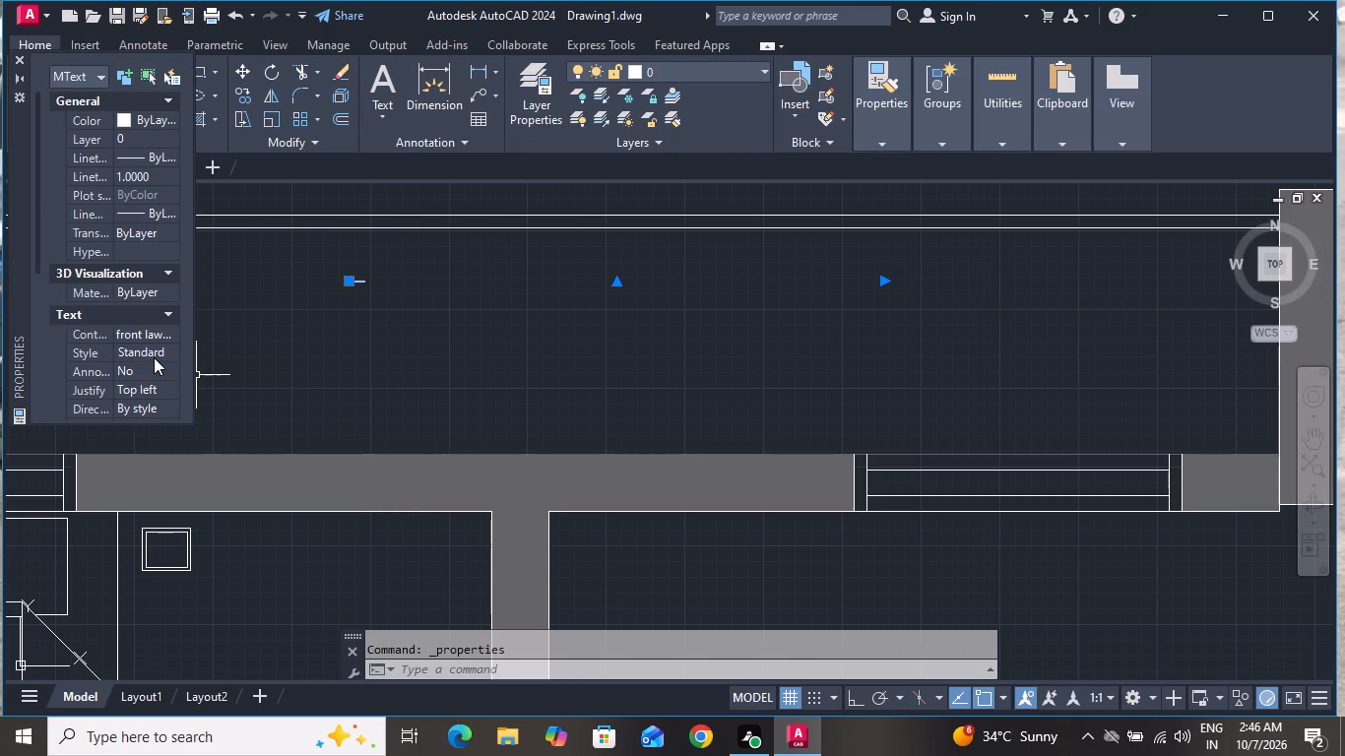
scroll(154, 357, "down", 1)
left_click(159, 195)
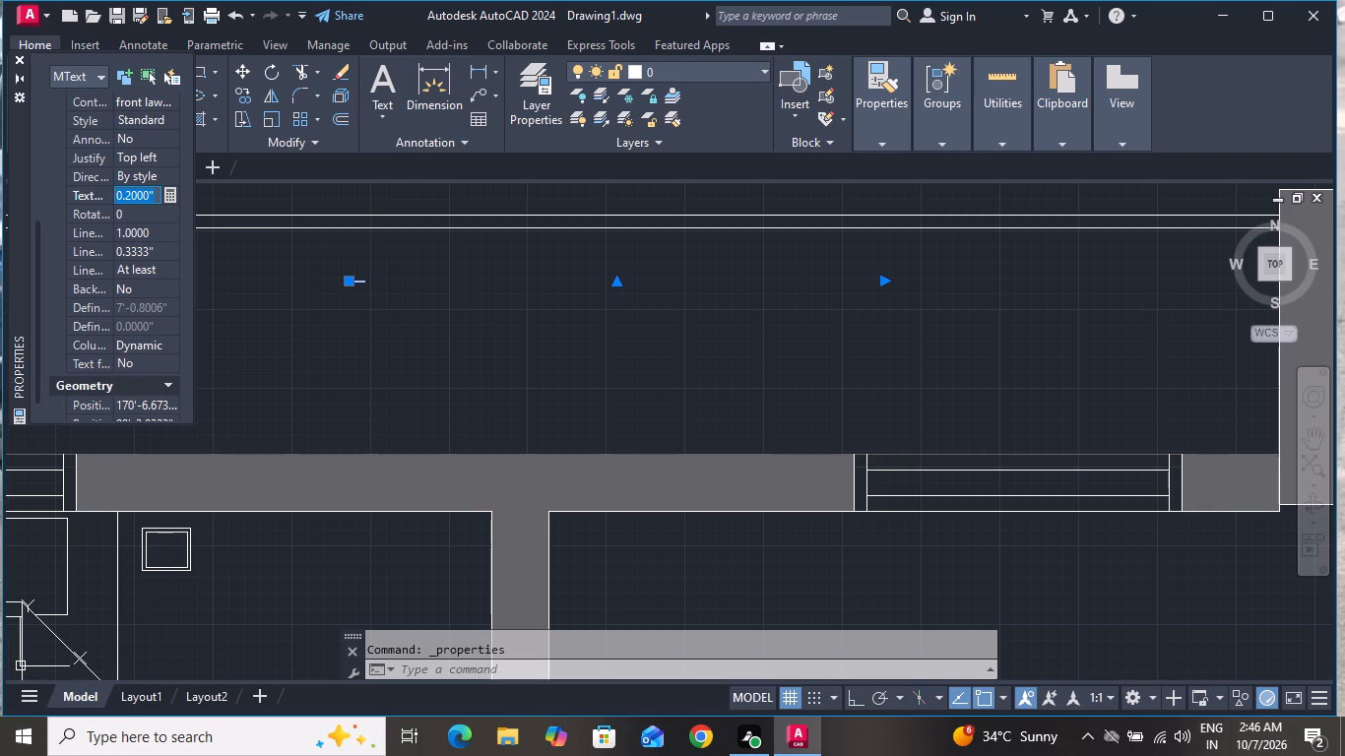
key("BackSpace")
key("BackSpace")
key("BackSpace")
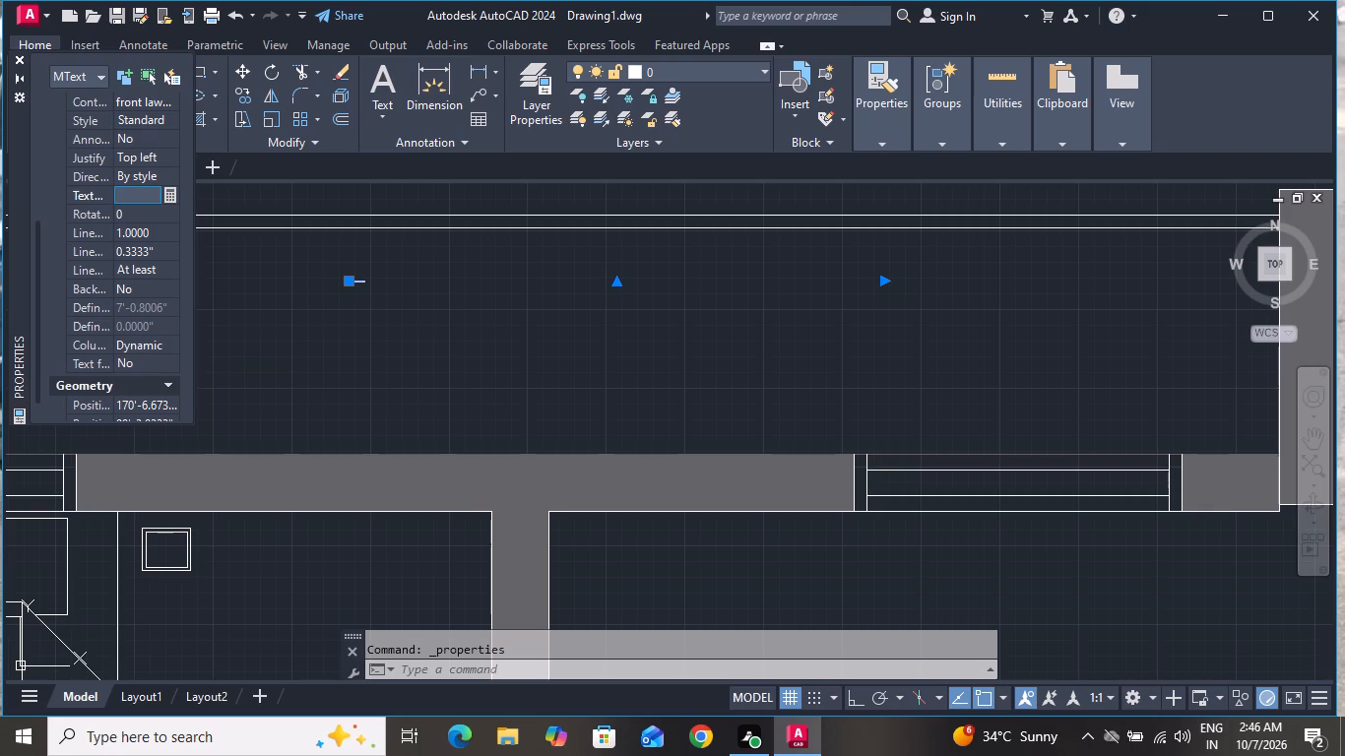
key("7")
key("shift+quotedbl")
left_click(232, 362)
left_click(16, 60)
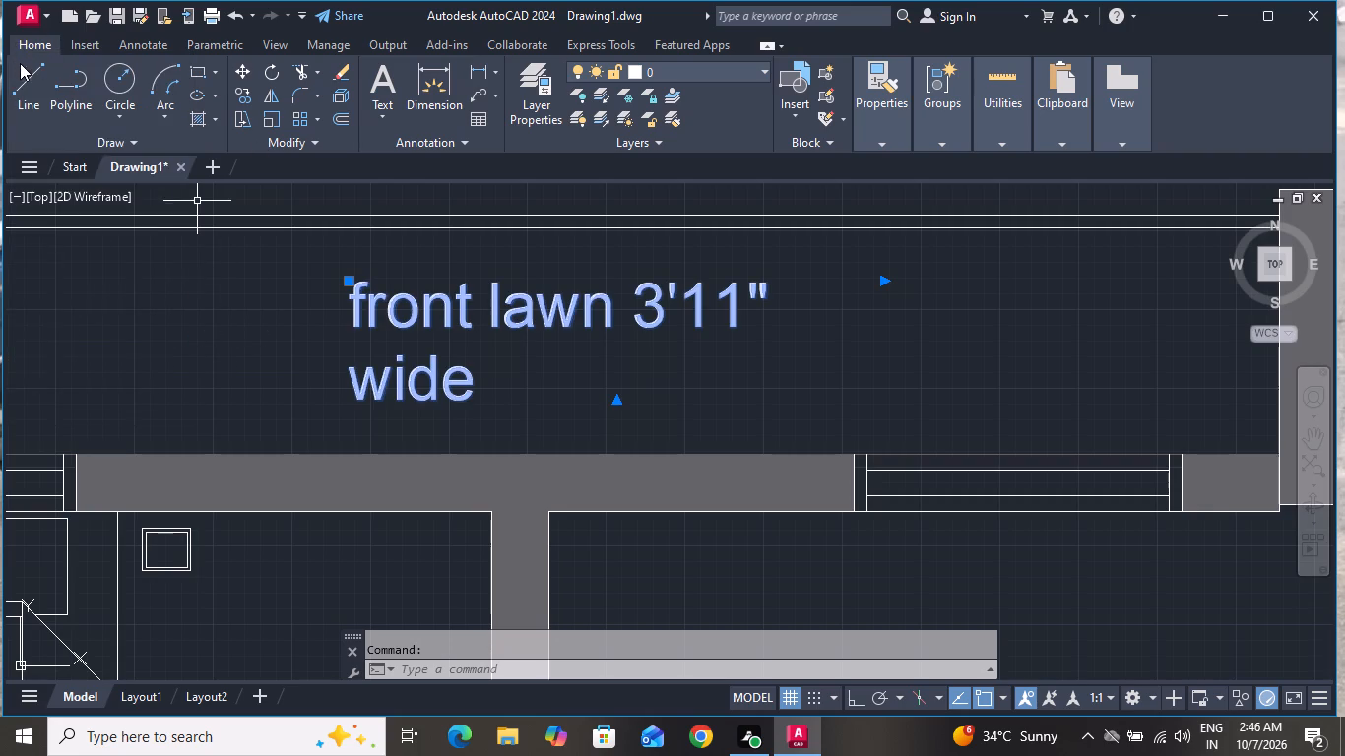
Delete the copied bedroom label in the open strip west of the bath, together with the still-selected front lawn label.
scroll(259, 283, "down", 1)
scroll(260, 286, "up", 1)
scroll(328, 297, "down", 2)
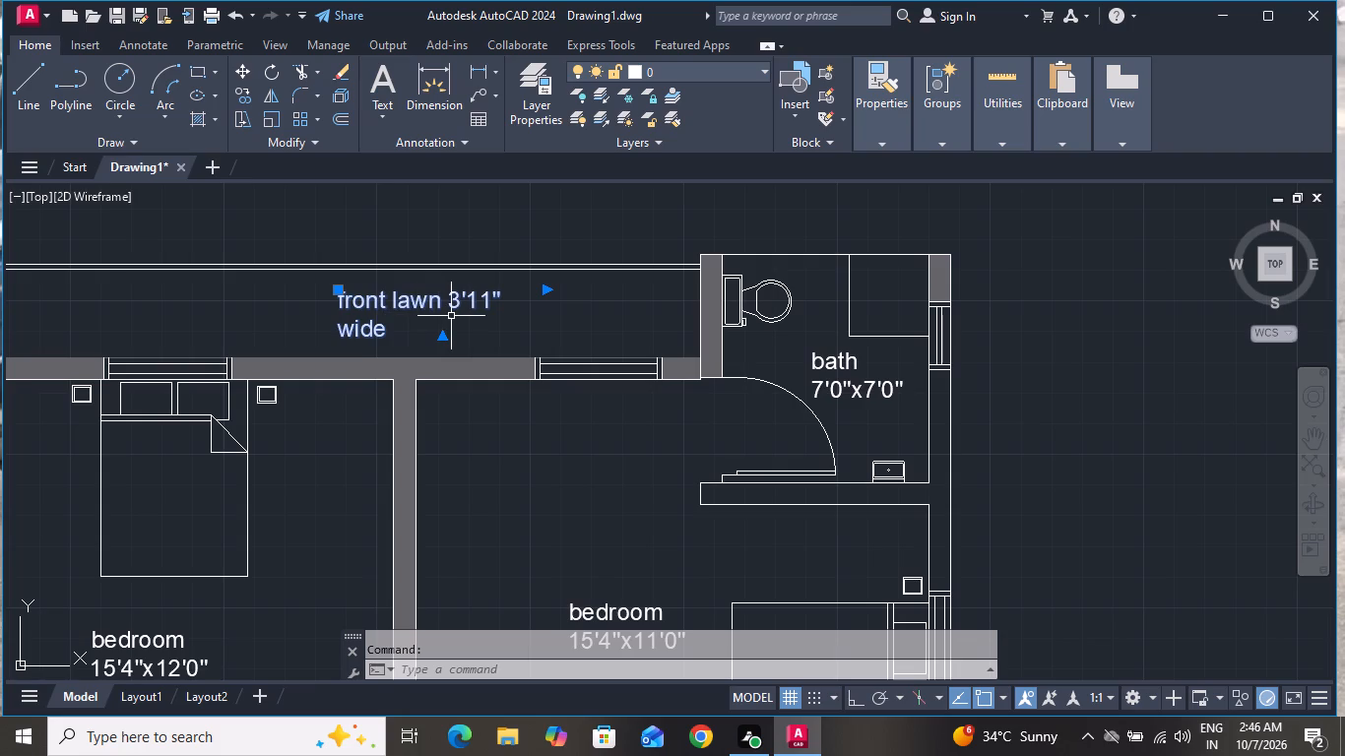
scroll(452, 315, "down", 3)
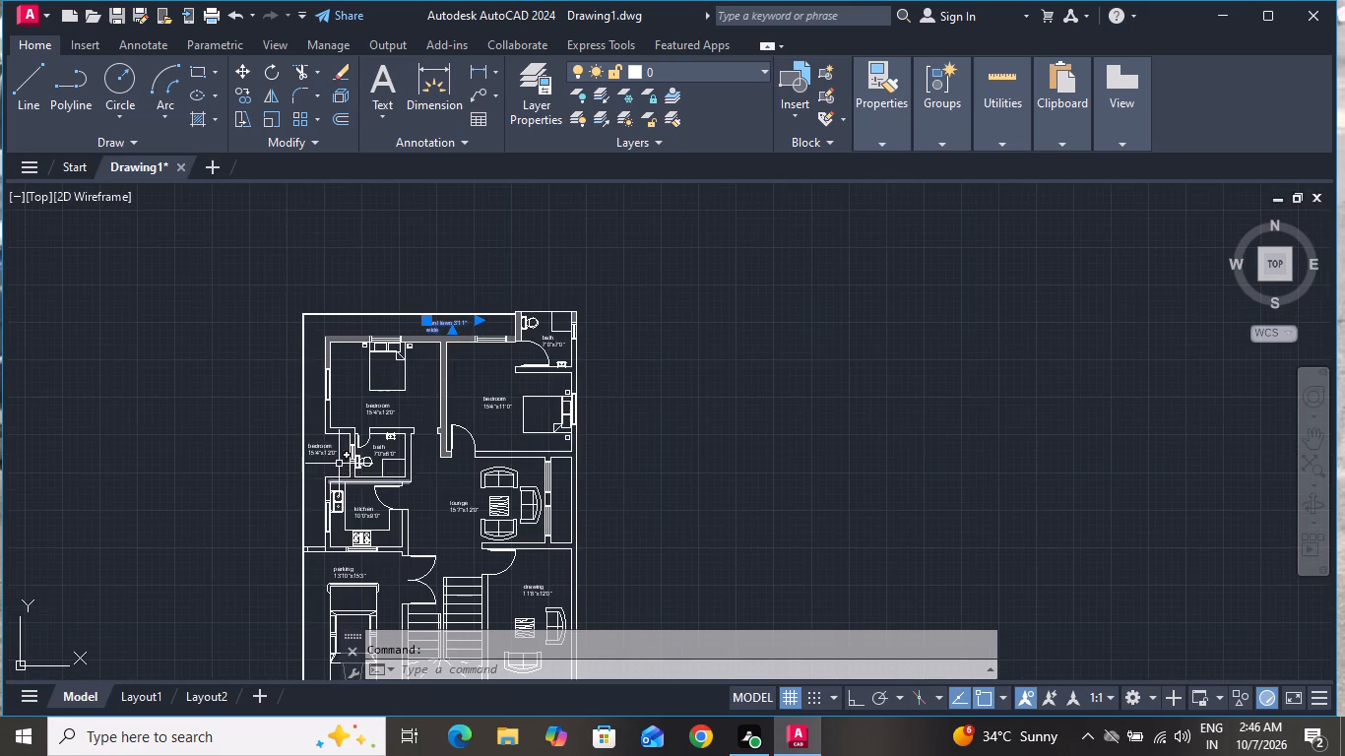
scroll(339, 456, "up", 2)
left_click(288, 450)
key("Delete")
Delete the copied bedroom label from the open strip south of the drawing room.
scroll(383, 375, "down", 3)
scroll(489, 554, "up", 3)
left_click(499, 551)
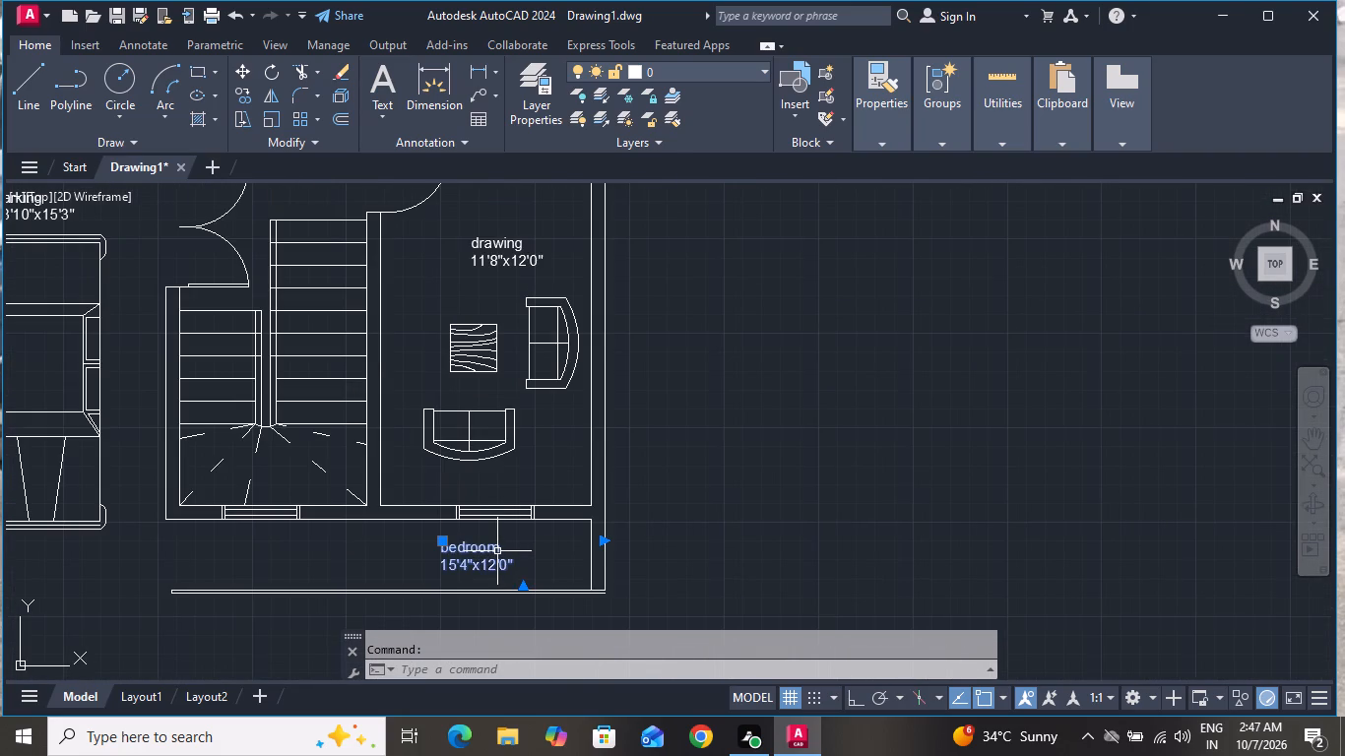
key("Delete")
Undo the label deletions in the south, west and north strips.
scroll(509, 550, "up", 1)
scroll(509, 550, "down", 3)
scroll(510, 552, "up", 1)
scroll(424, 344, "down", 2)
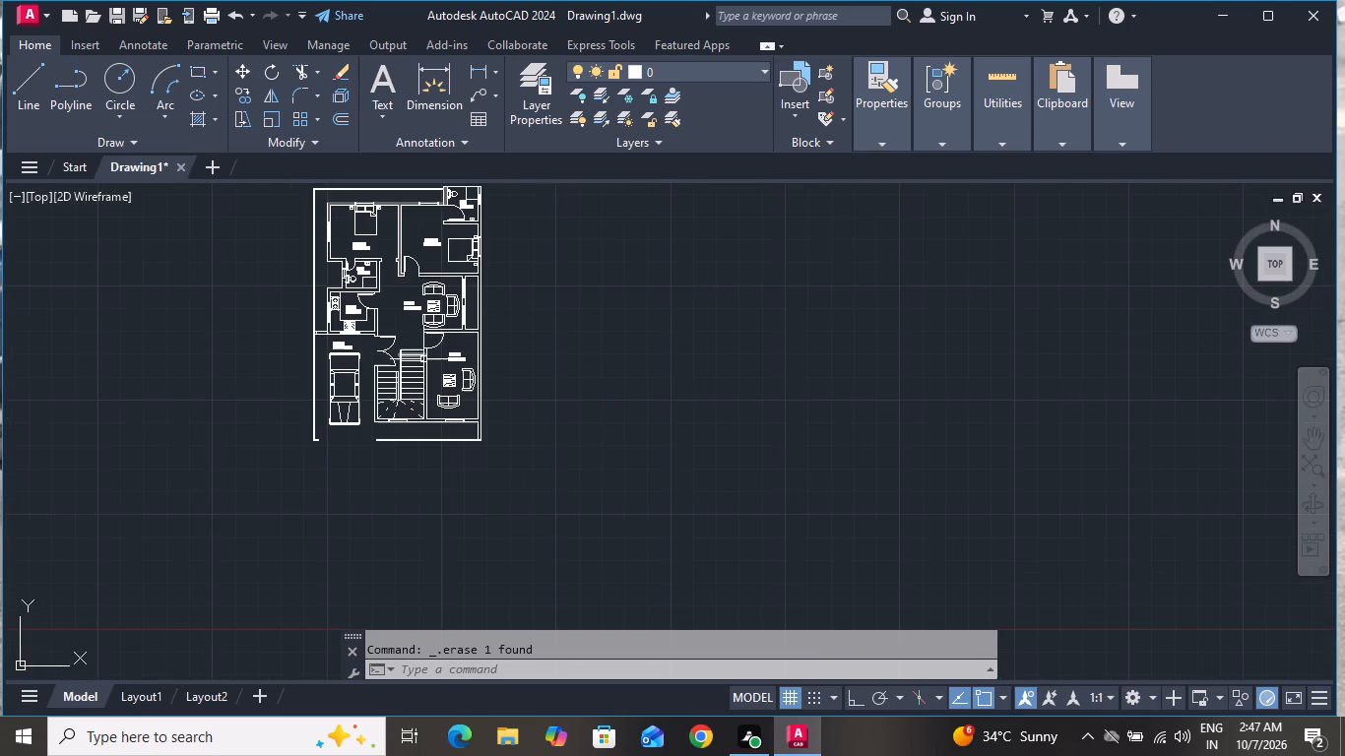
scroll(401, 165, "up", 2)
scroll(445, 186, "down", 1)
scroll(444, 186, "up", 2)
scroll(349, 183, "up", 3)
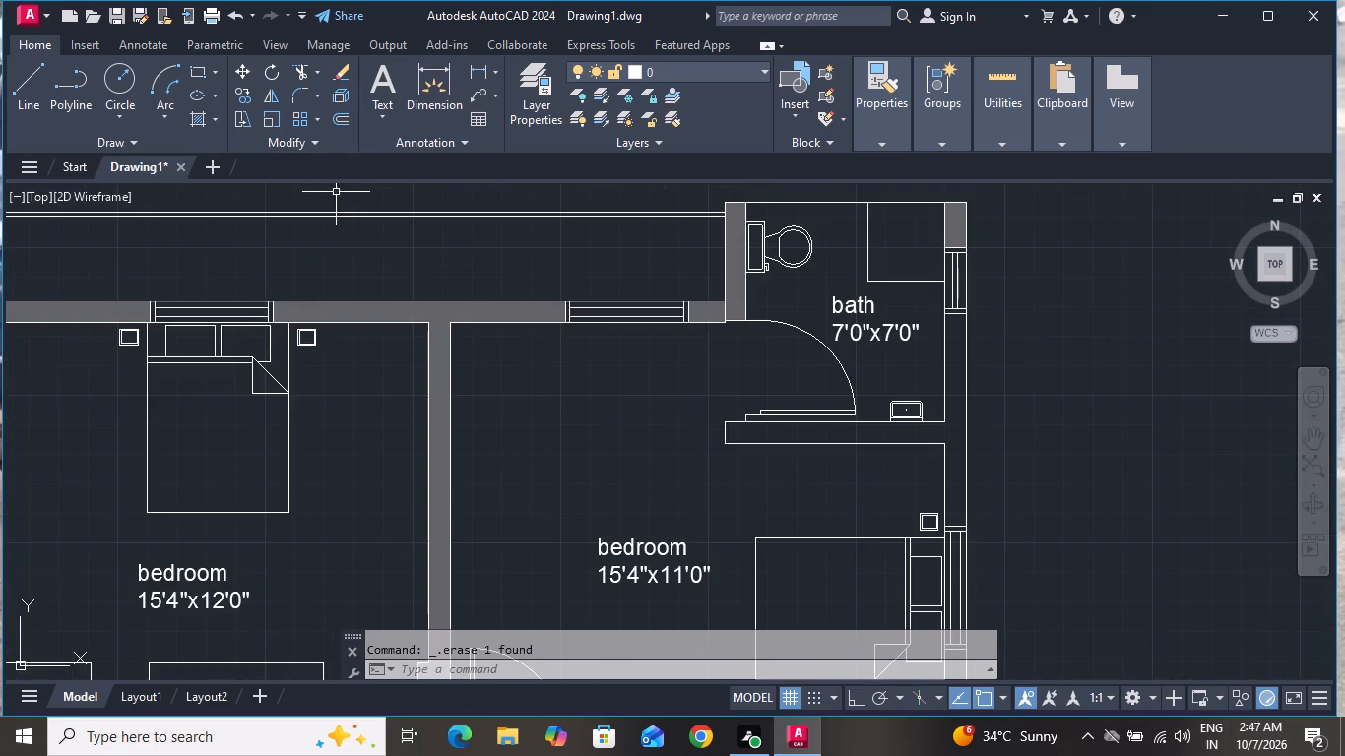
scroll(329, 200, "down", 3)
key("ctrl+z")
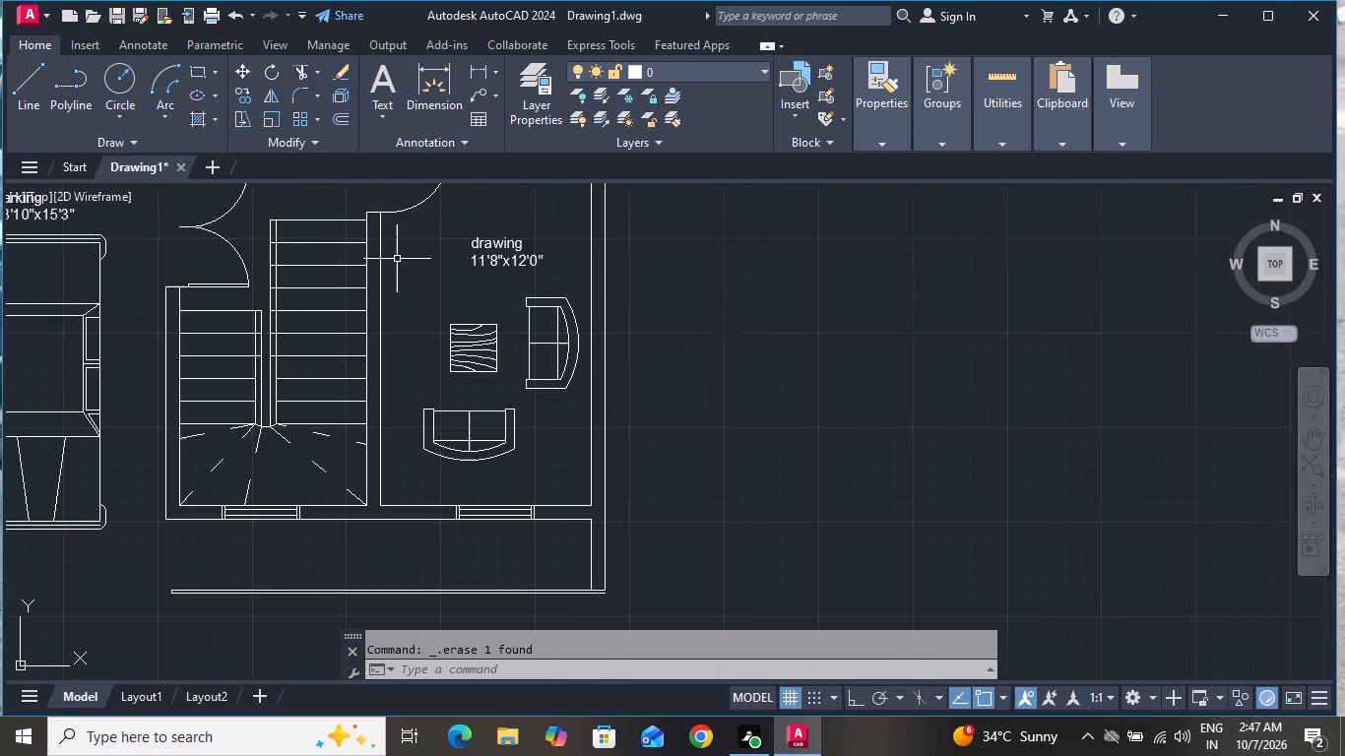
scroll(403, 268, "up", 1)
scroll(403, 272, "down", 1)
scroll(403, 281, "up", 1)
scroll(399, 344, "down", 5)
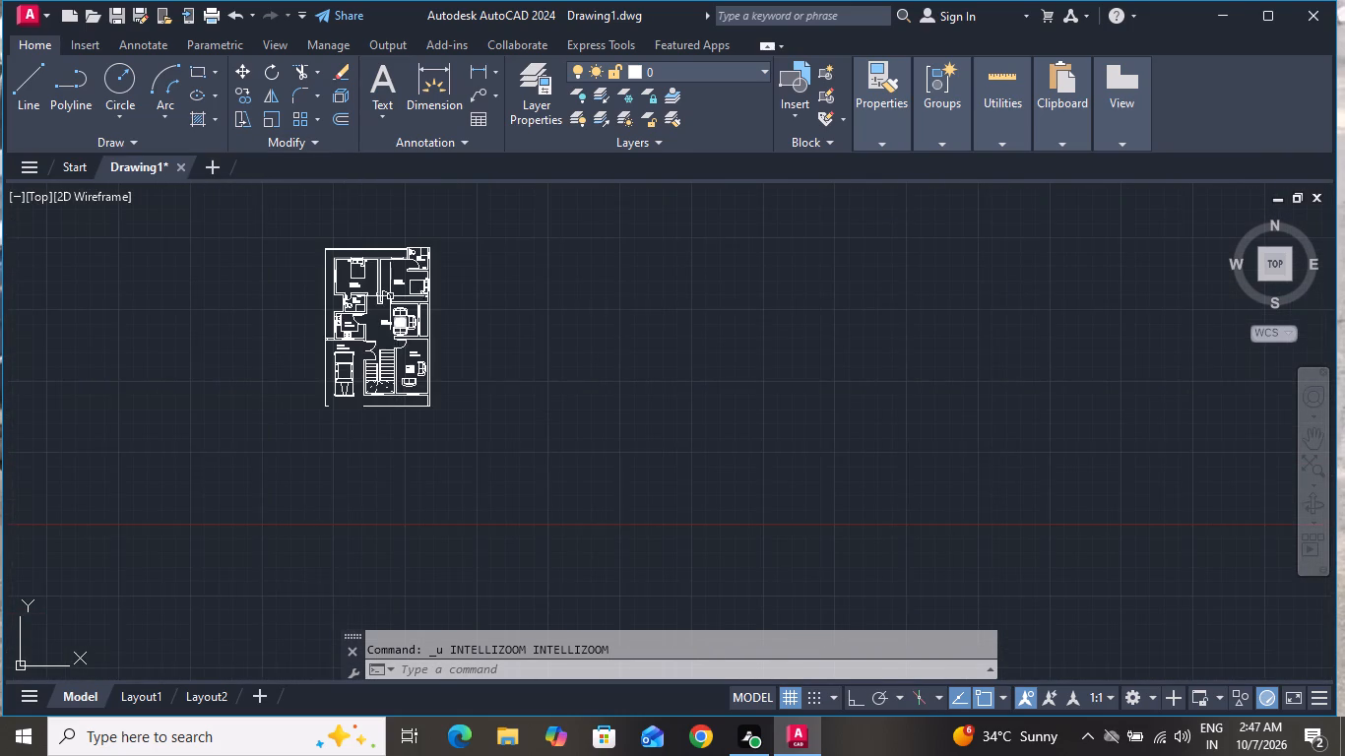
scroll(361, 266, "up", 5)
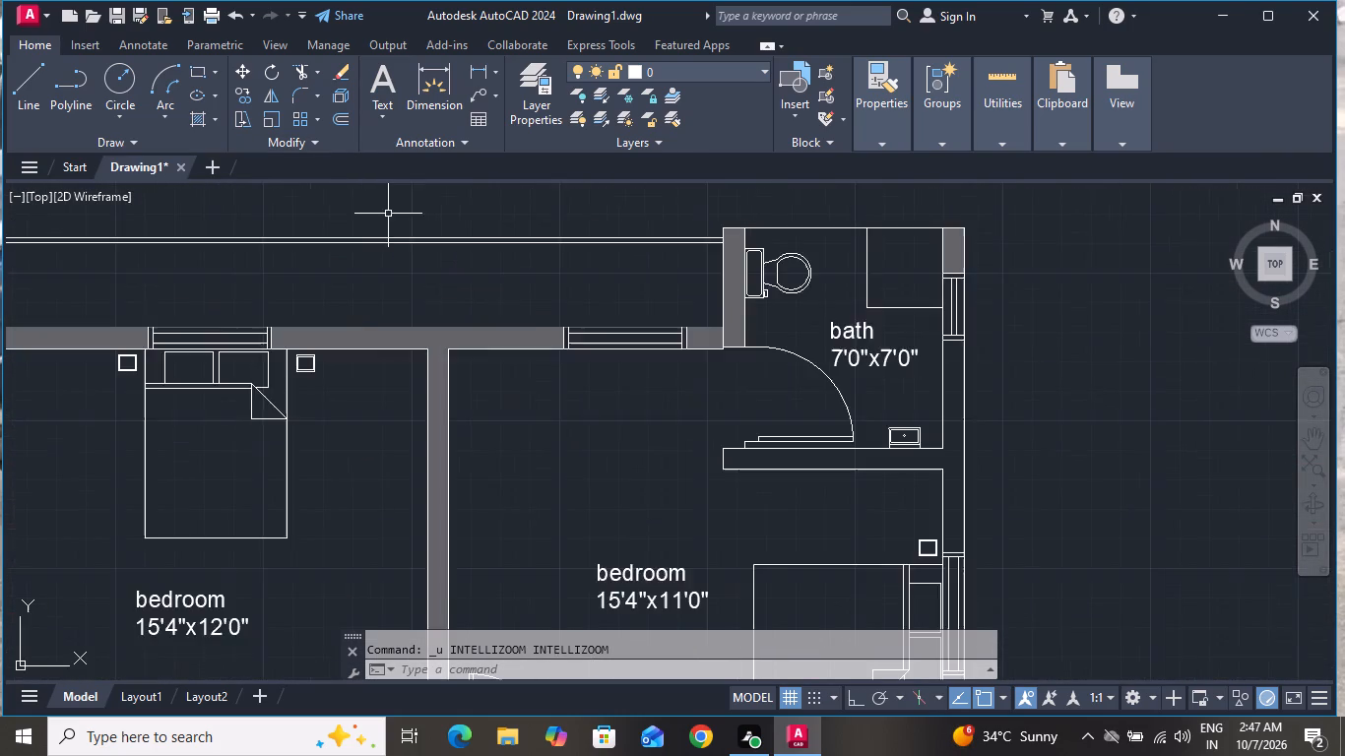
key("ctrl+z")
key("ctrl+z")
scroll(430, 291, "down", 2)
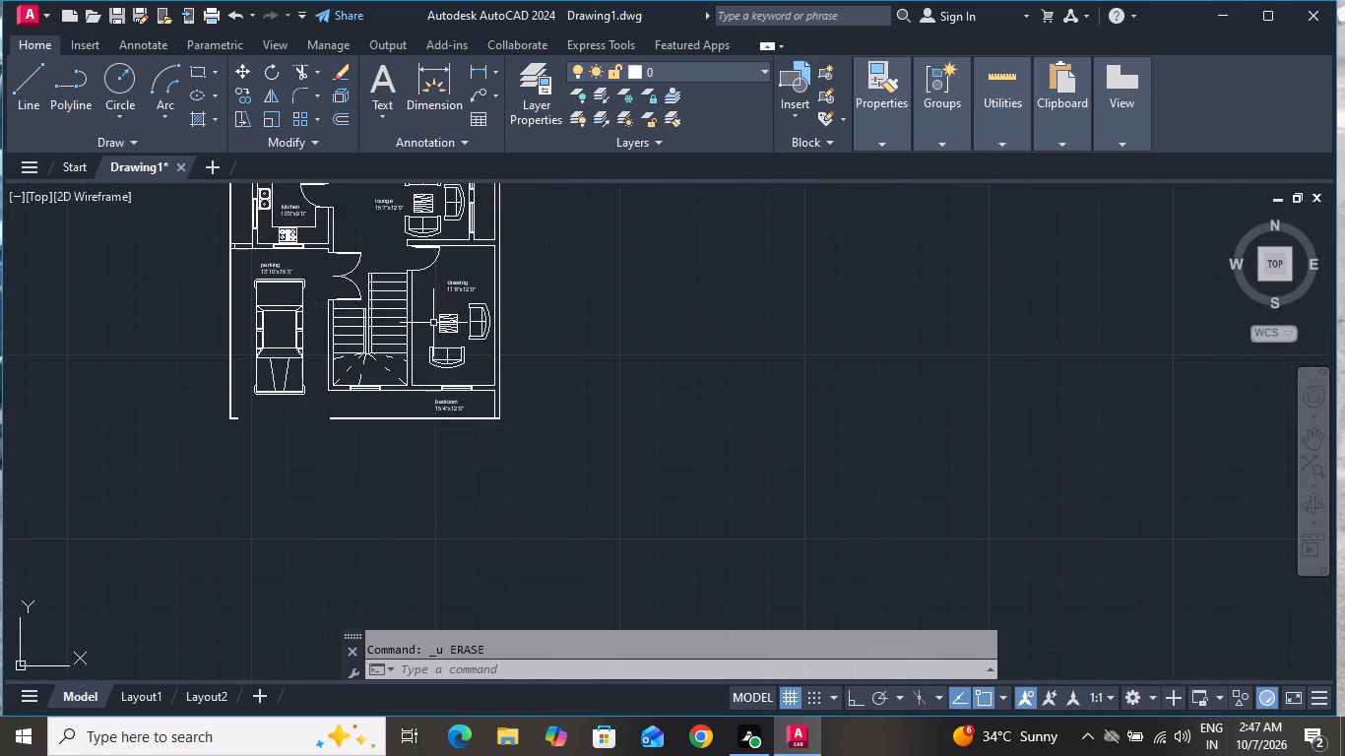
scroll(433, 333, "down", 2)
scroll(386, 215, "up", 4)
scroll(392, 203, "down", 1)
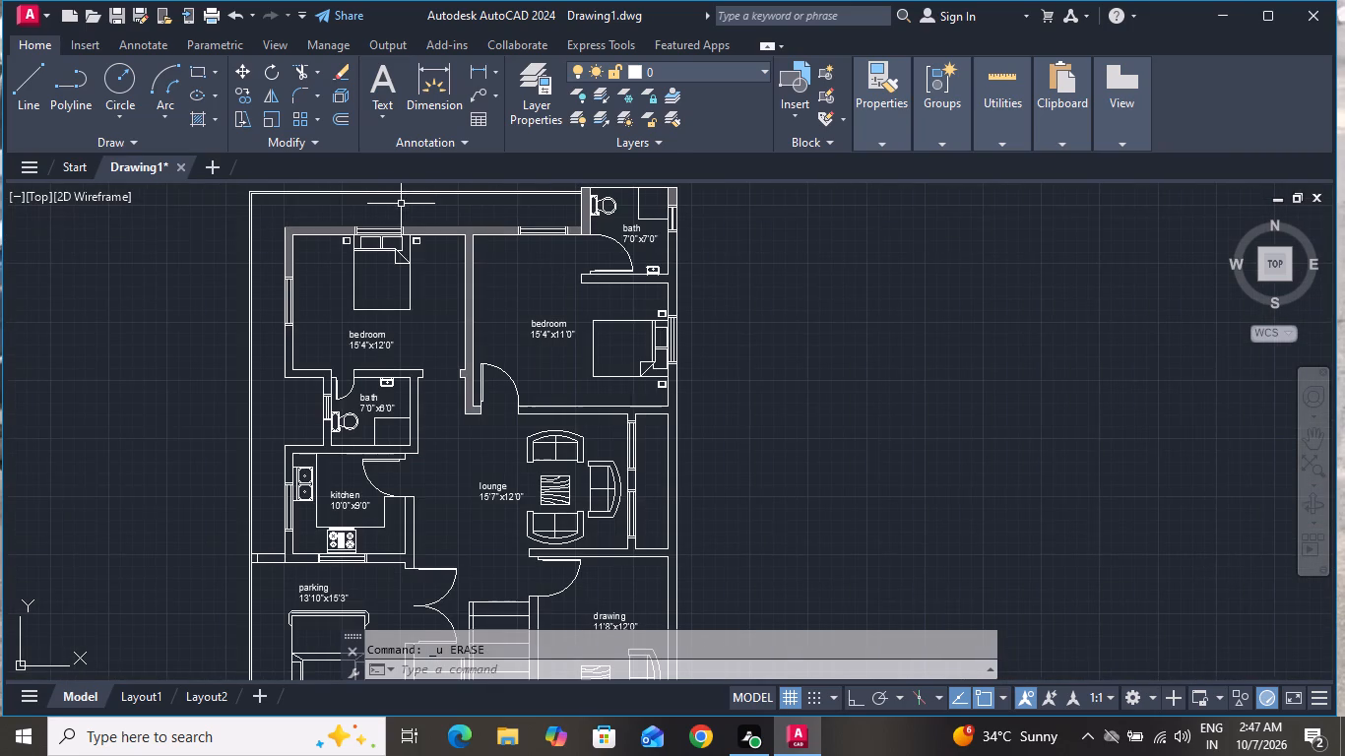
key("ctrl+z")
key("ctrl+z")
Delete only the copied bedroom label from the open strip west of the 7'0"x6'0" bath.
scroll(433, 275, "up", 1)
scroll(433, 279, "down", 3)
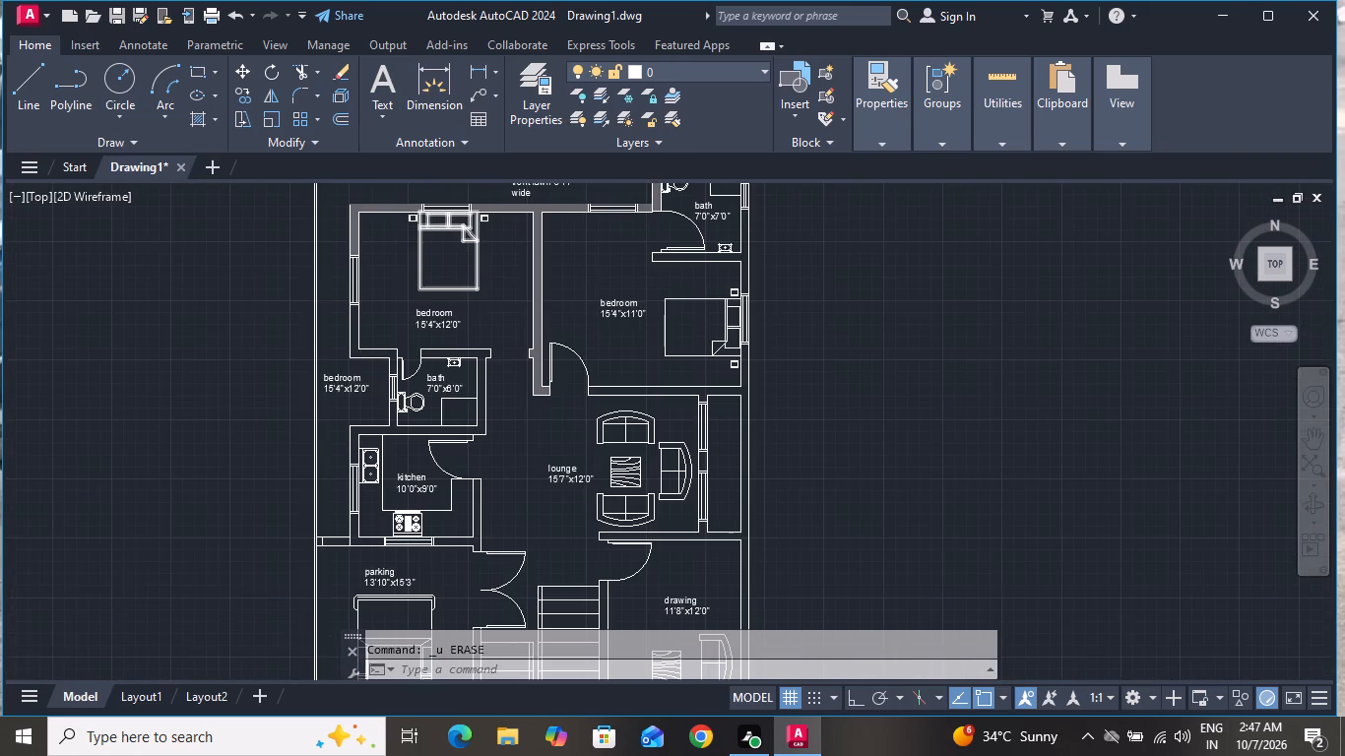
scroll(368, 359, "up", 2)
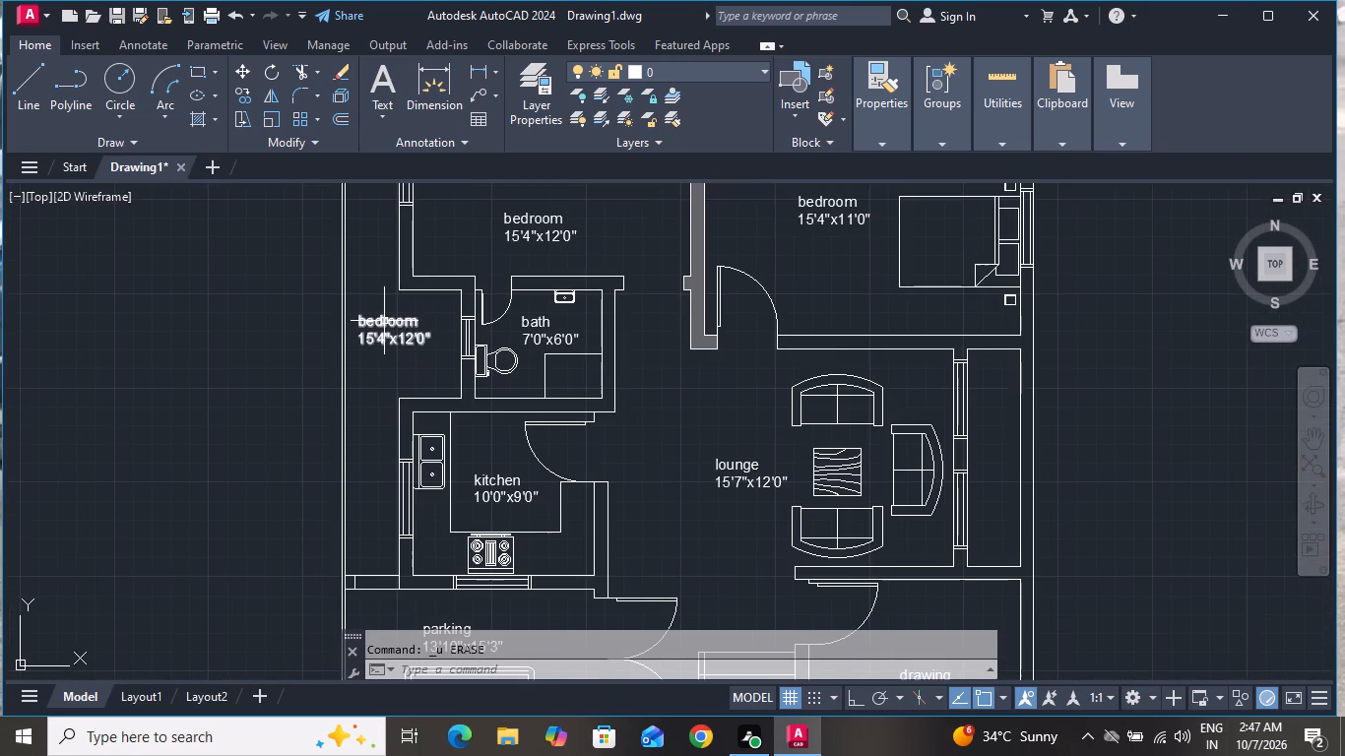
left_click(384, 321)
key("Delete")
Delete the copied bedroom label from the open strip south of the drawing room.
scroll(424, 343, "up", 1)
scroll(424, 346, "down", 5)
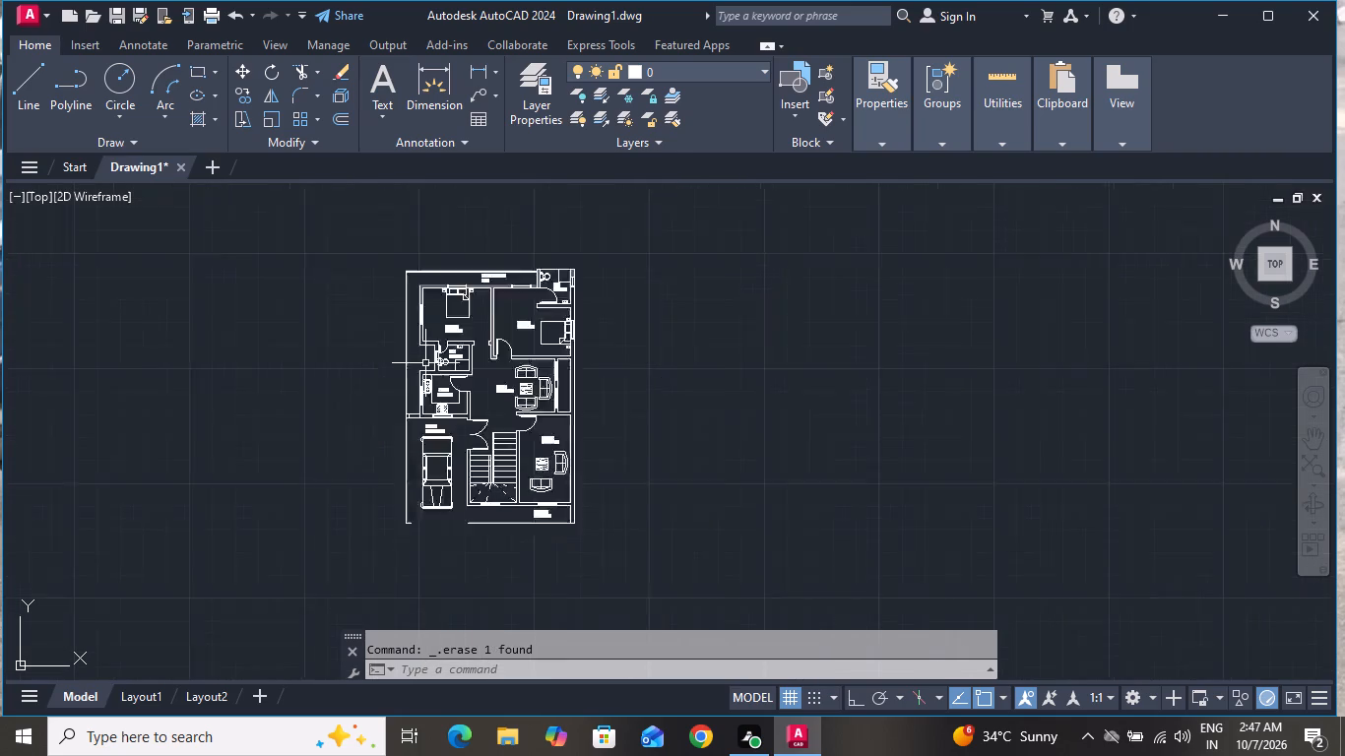
scroll(493, 463, "up", 1)
scroll(493, 463, "down", 1)
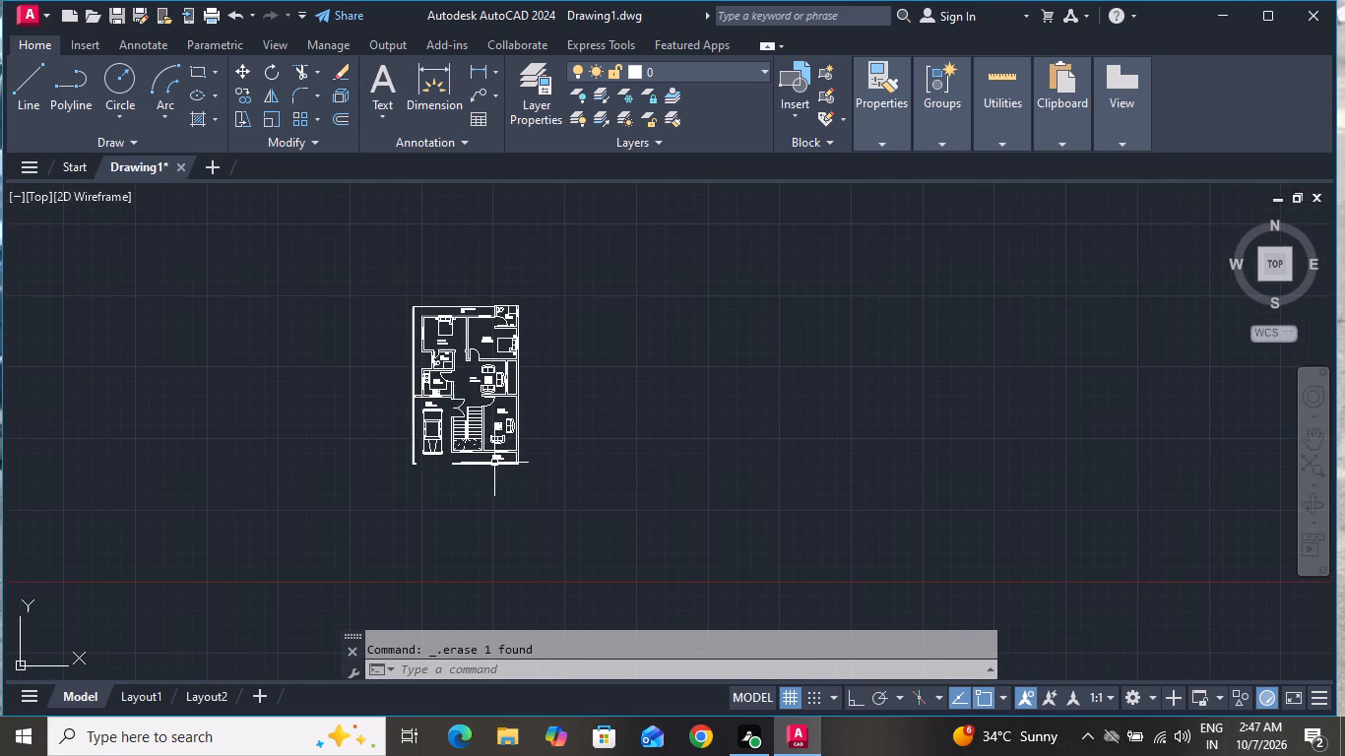
scroll(502, 463, "up", 4)
left_click(493, 440)
key("Delete")
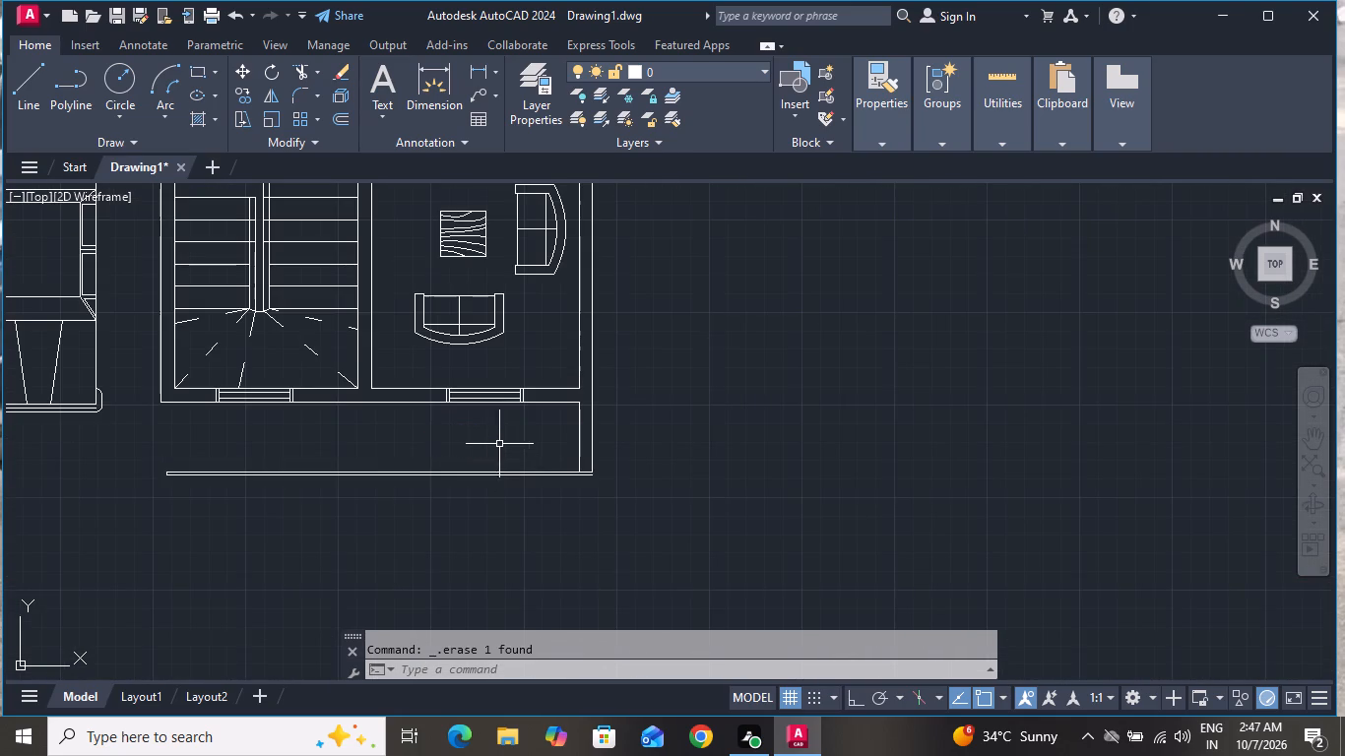
Copy the "front lawn 3'11" wide" label from the north strip into the open strip south of the drawing room.
scroll(503, 446, "up", 1)
scroll(503, 447, "down", 3)
scroll(503, 451, "up", 1)
scroll(503, 451, "down", 3)
scroll(441, 267, "up", 3)
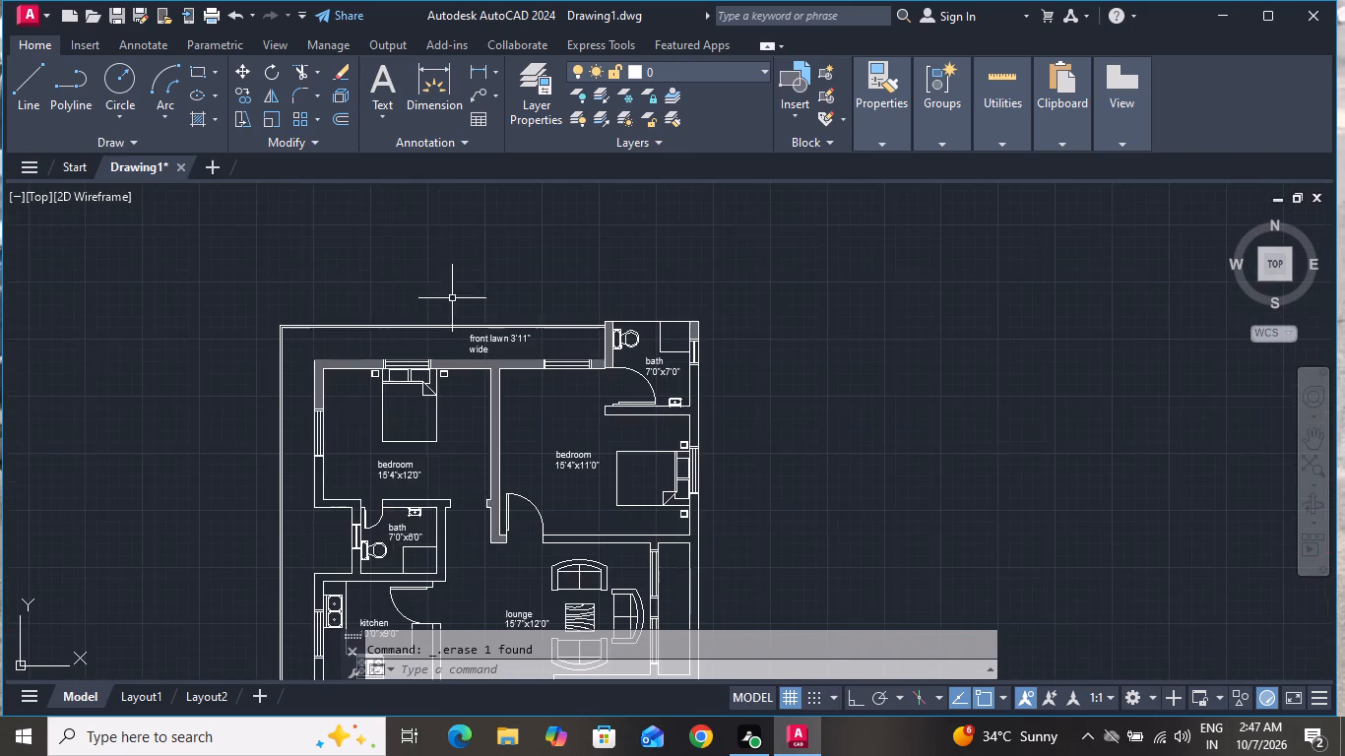
scroll(456, 342, "down", 1)
scroll(464, 337, "up", 1)
left_click(469, 342)
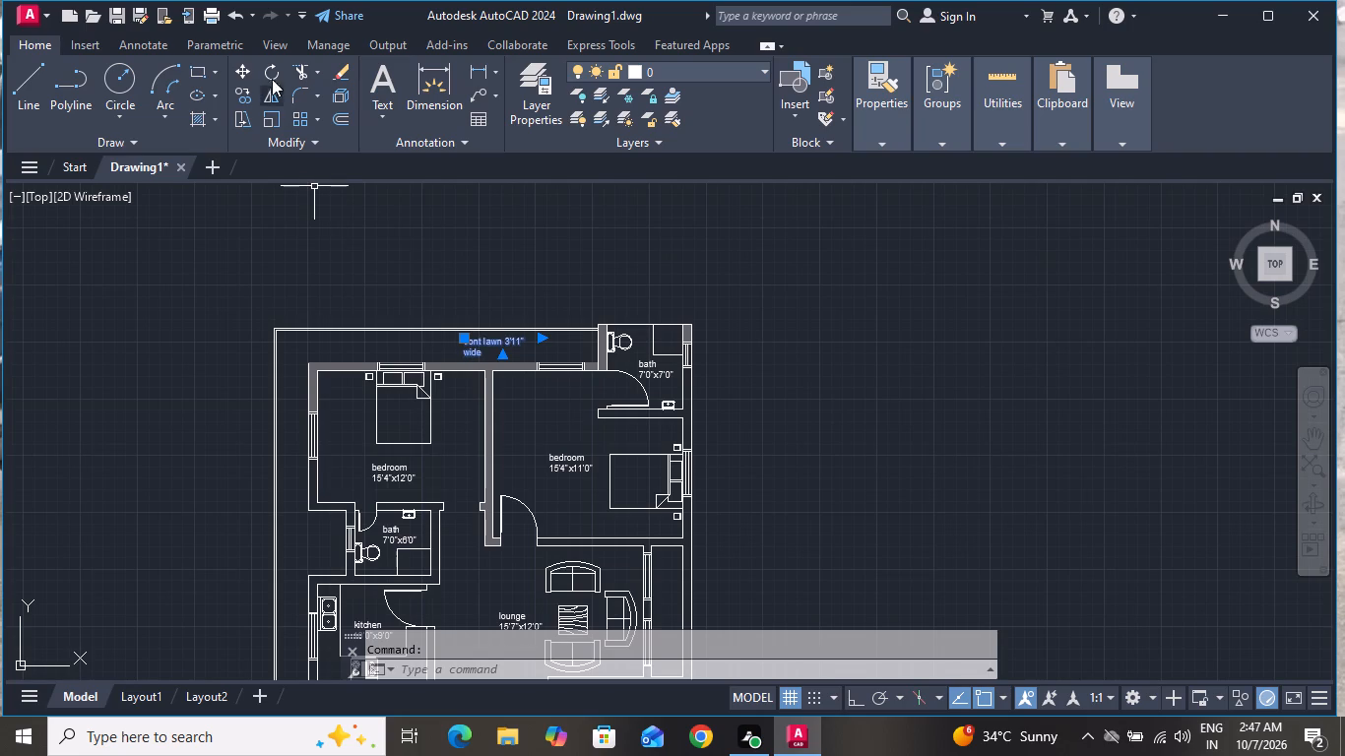
left_click(244, 95)
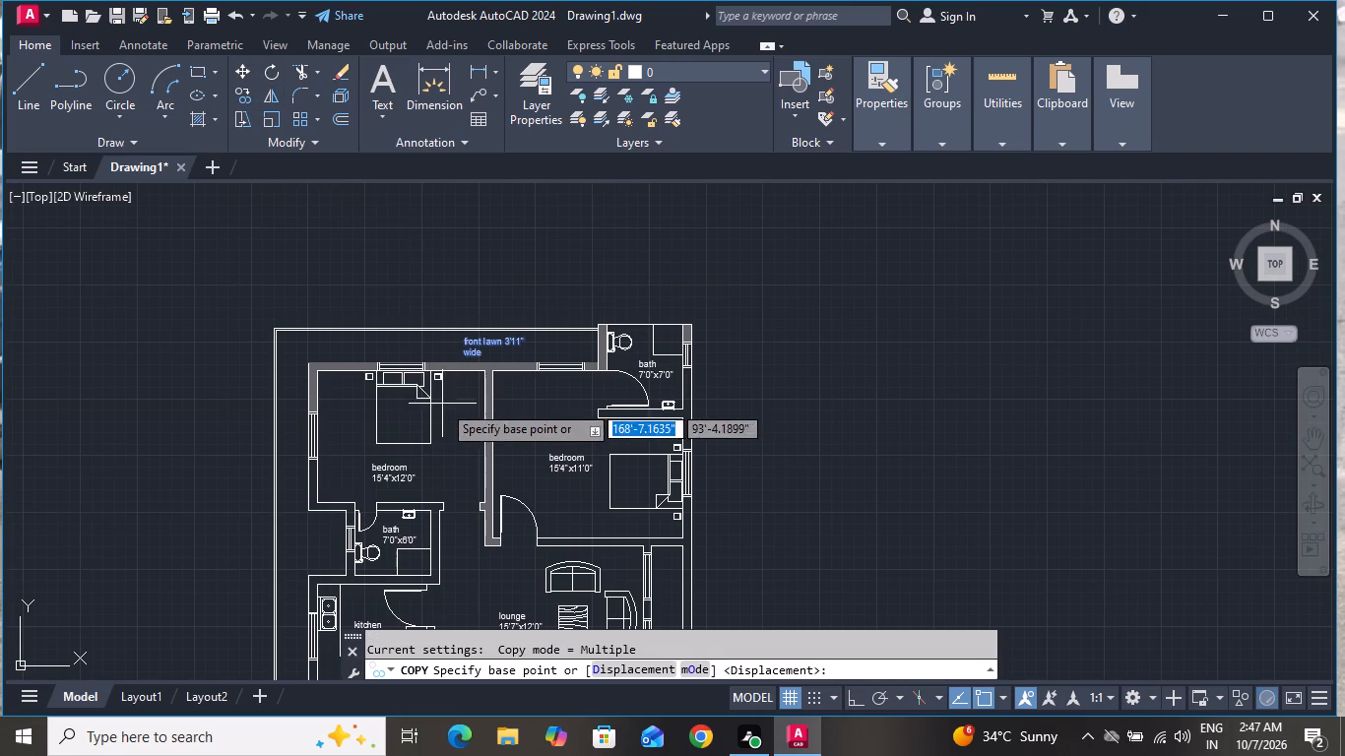
left_click(461, 357)
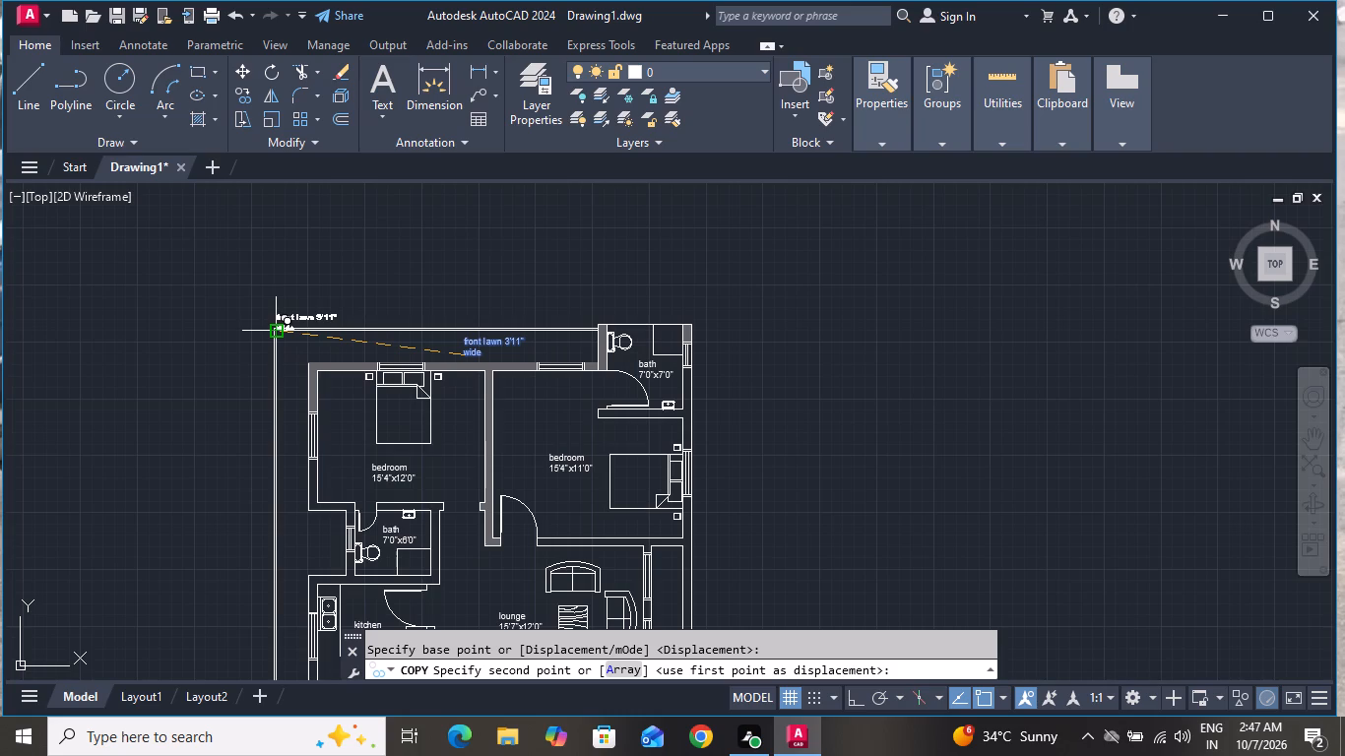
scroll(278, 331, "down", 7)
scroll(356, 325, "down", 4)
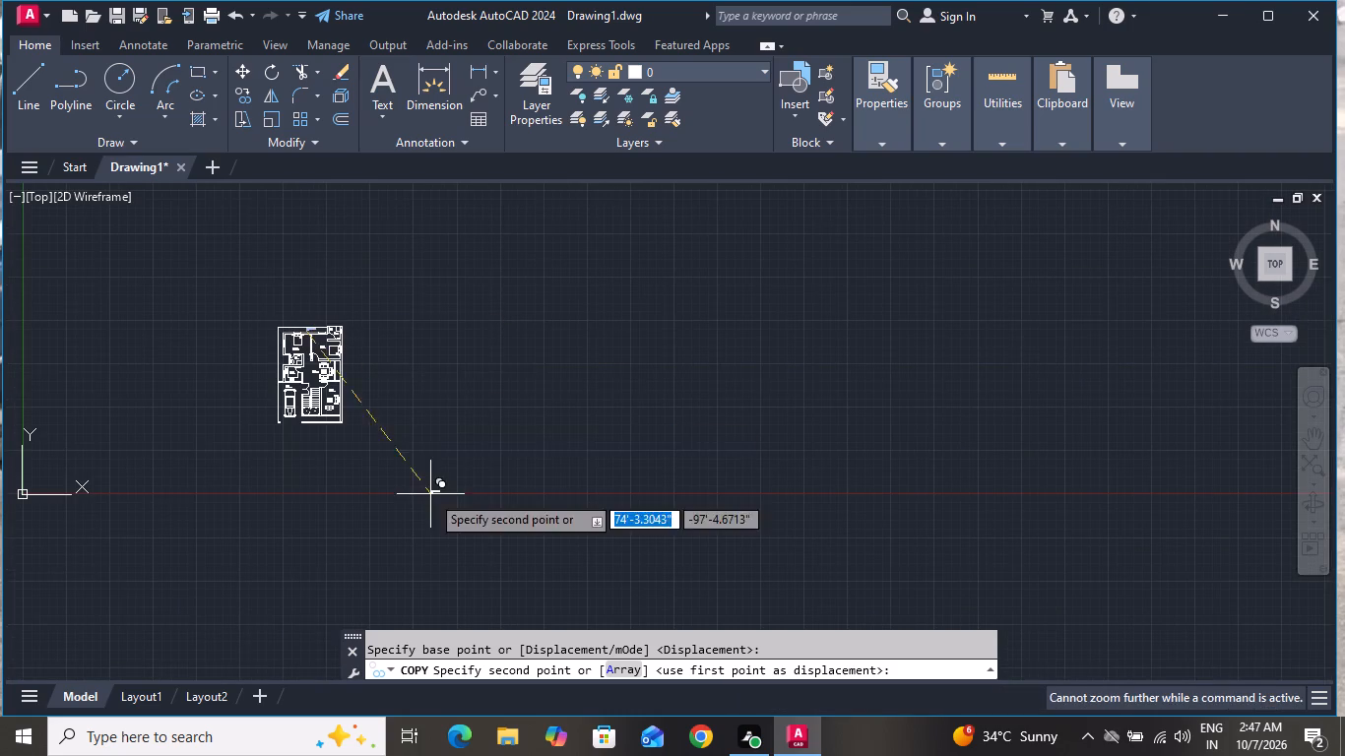
scroll(344, 447, "up", 3)
scroll(280, 364, "up", 4)
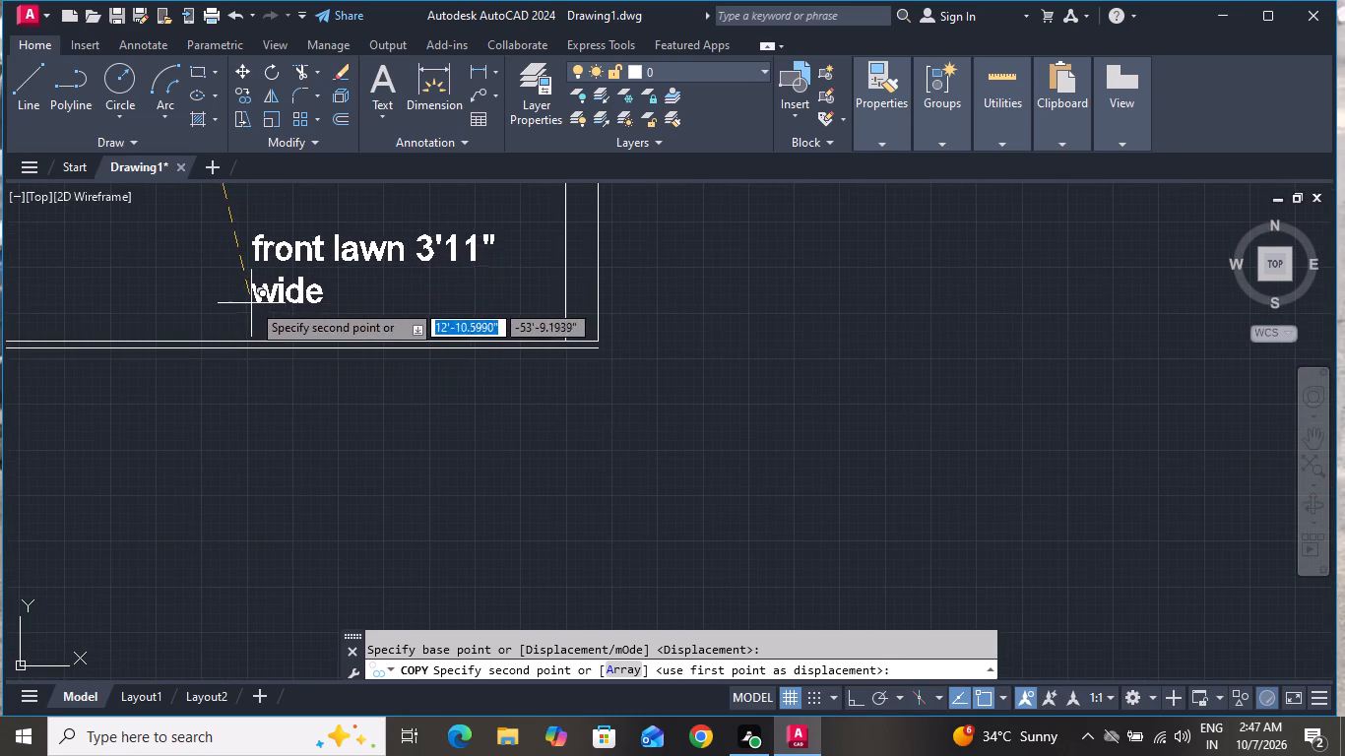
left_click(230, 285)
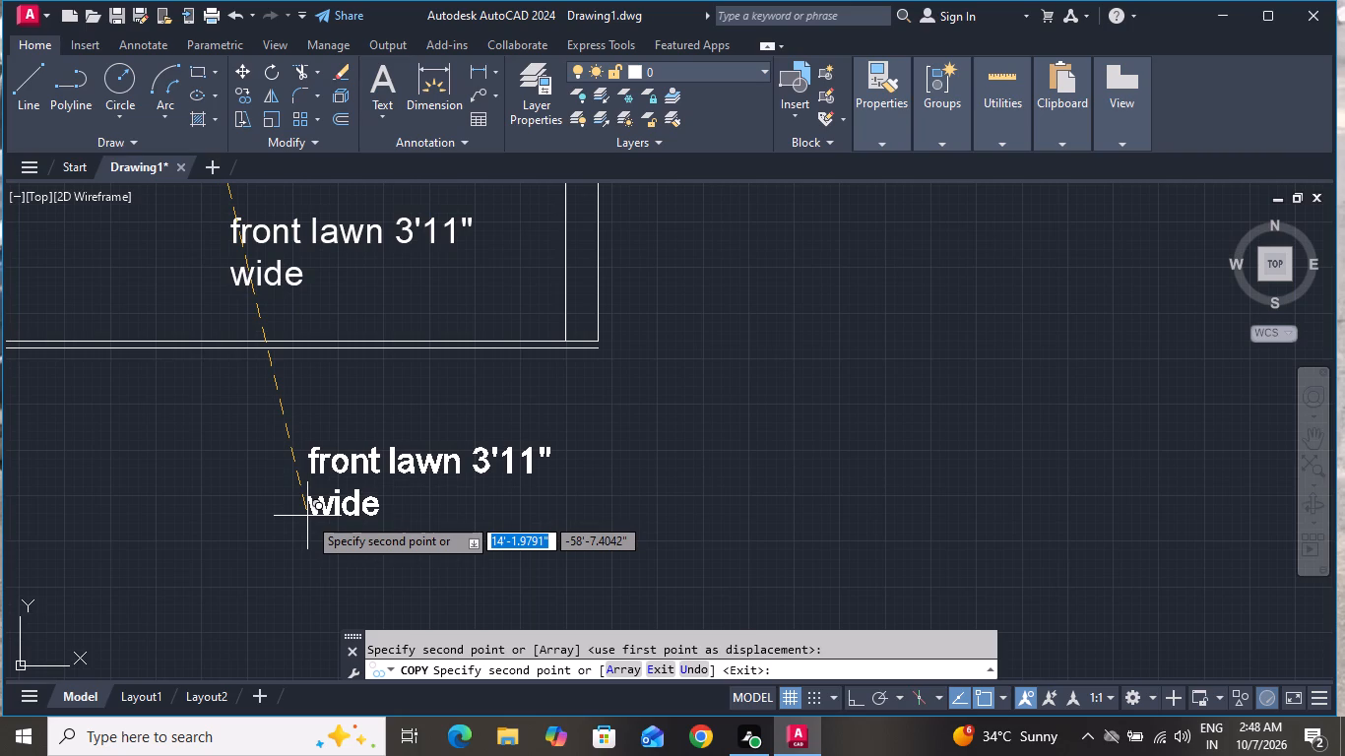
scroll(349, 521, "down", 3)
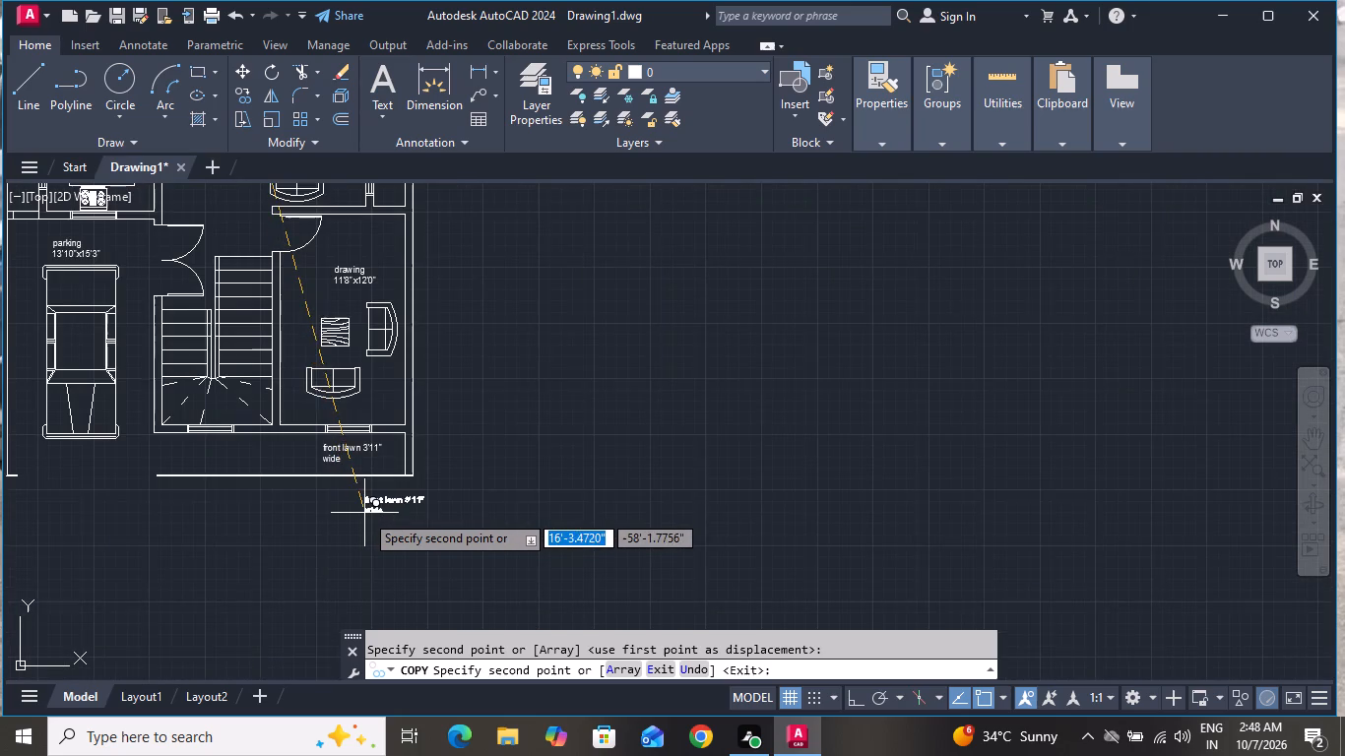
scroll(364, 513, "down", 2)
right_click(418, 474)
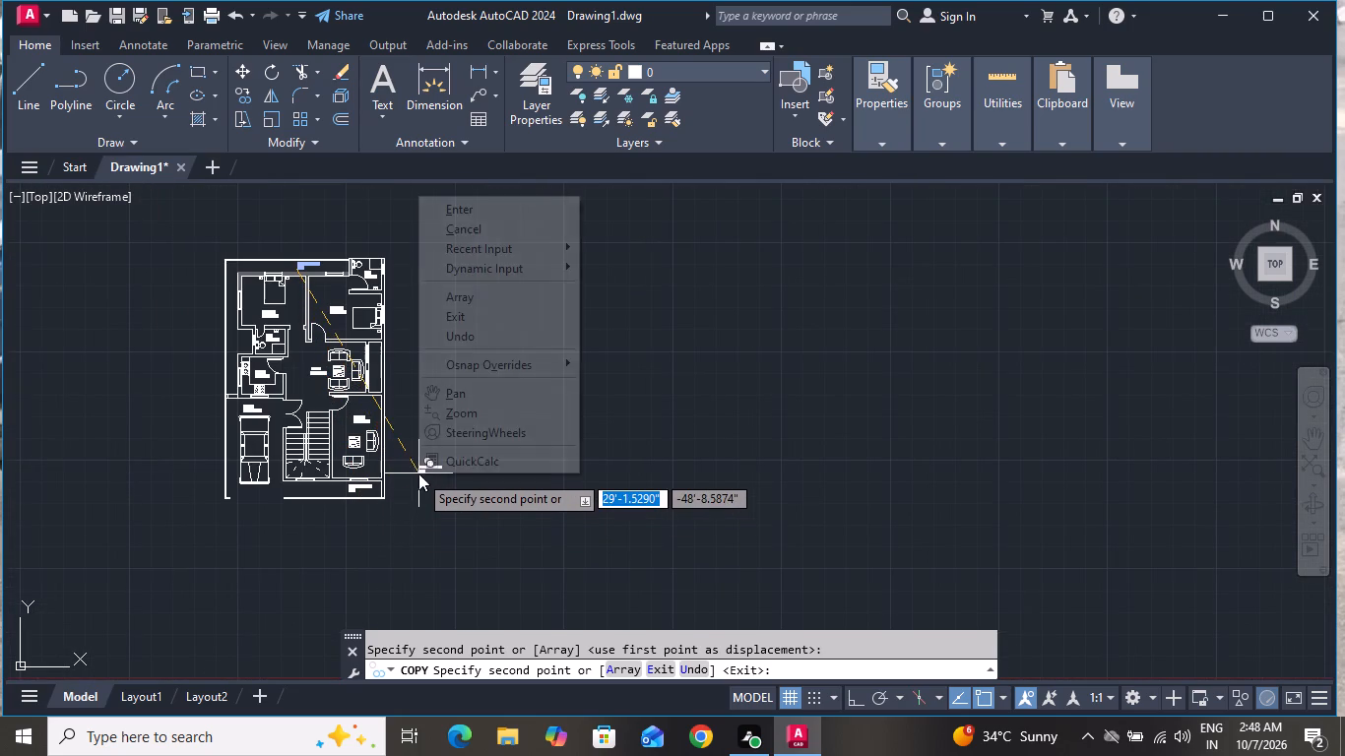
left_click(450, 221)
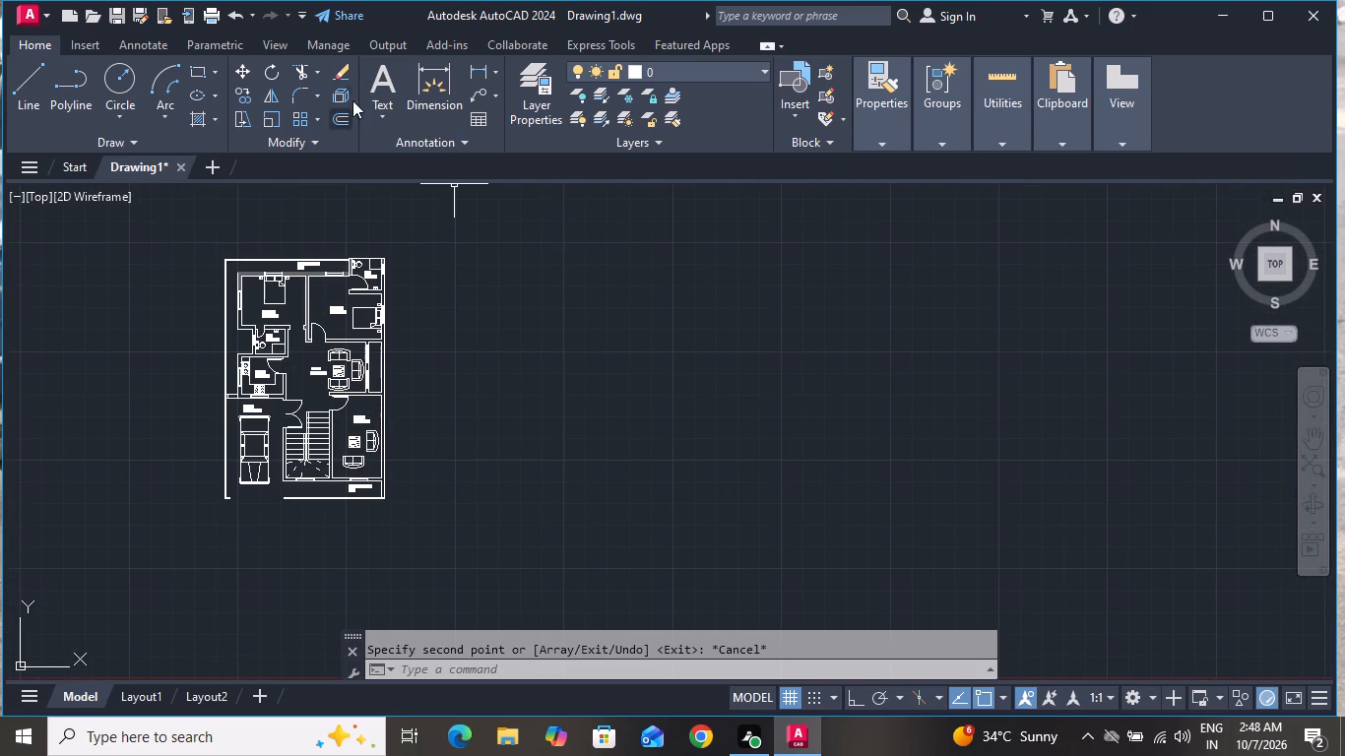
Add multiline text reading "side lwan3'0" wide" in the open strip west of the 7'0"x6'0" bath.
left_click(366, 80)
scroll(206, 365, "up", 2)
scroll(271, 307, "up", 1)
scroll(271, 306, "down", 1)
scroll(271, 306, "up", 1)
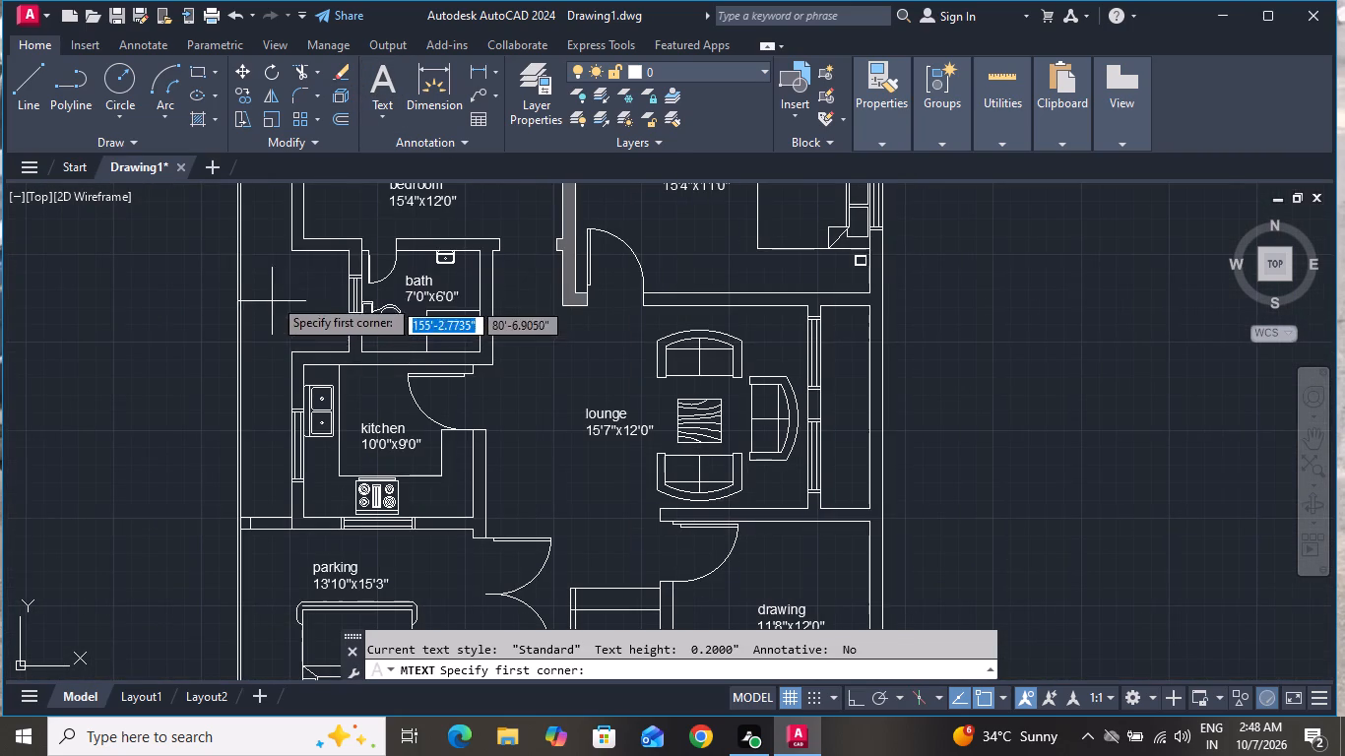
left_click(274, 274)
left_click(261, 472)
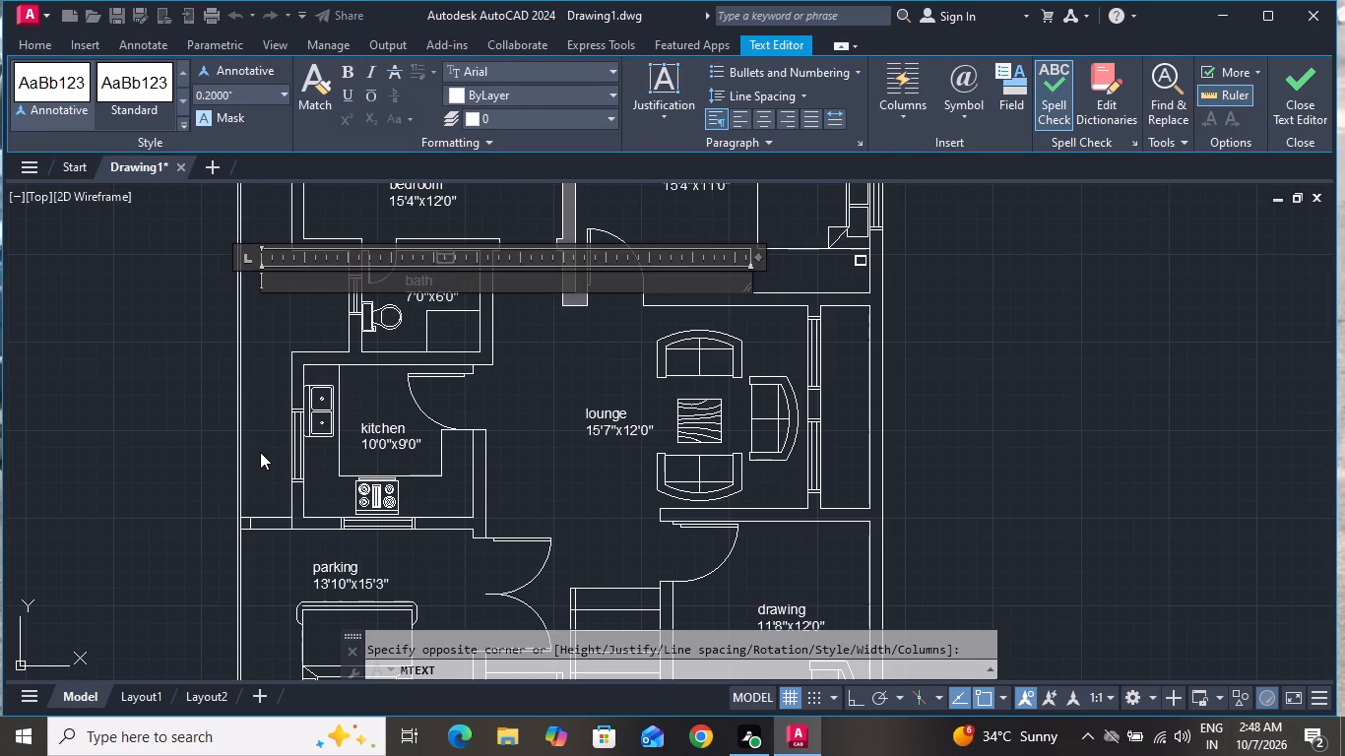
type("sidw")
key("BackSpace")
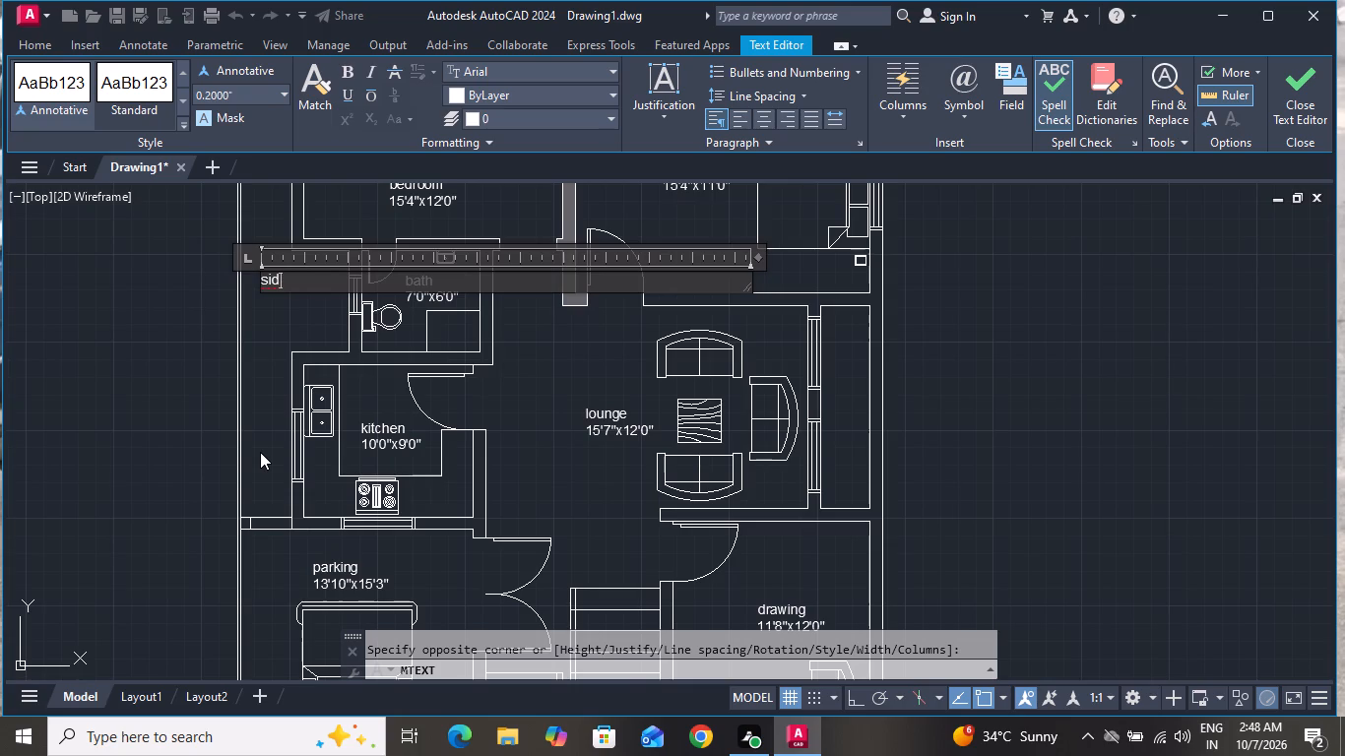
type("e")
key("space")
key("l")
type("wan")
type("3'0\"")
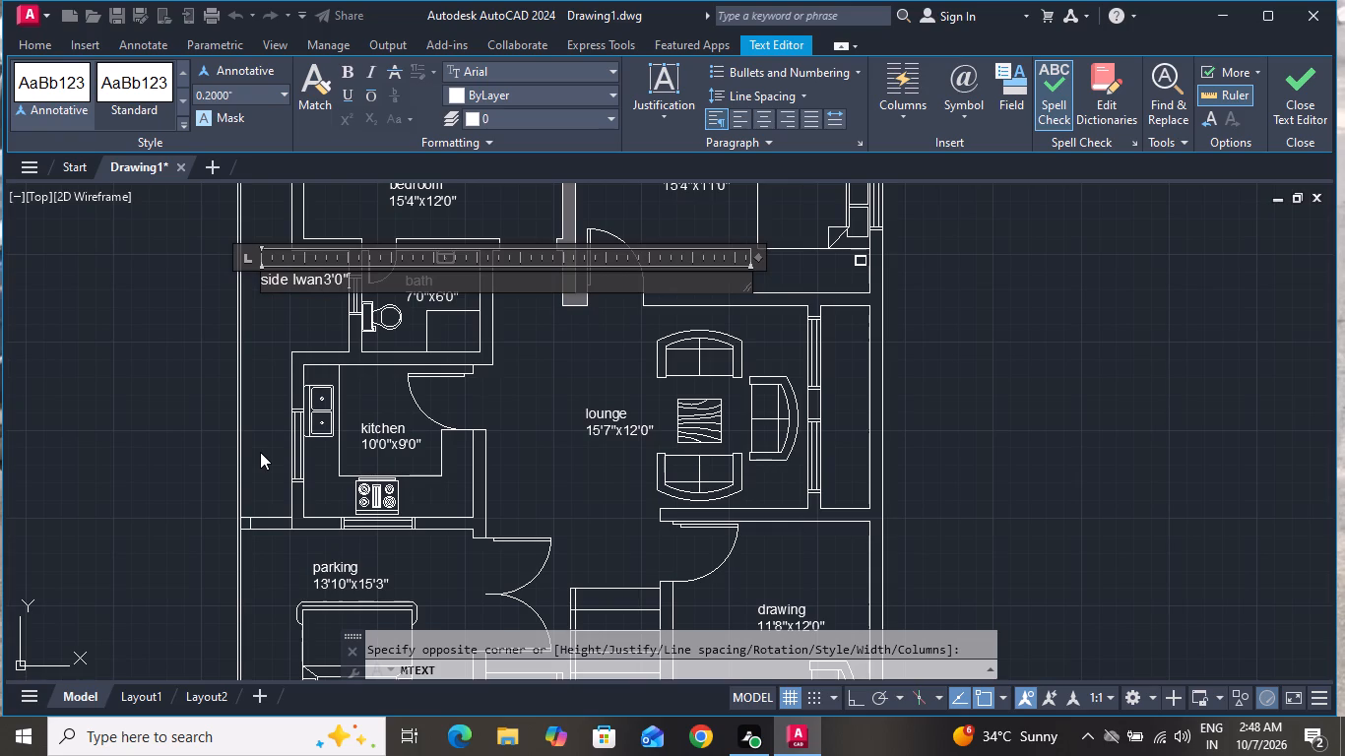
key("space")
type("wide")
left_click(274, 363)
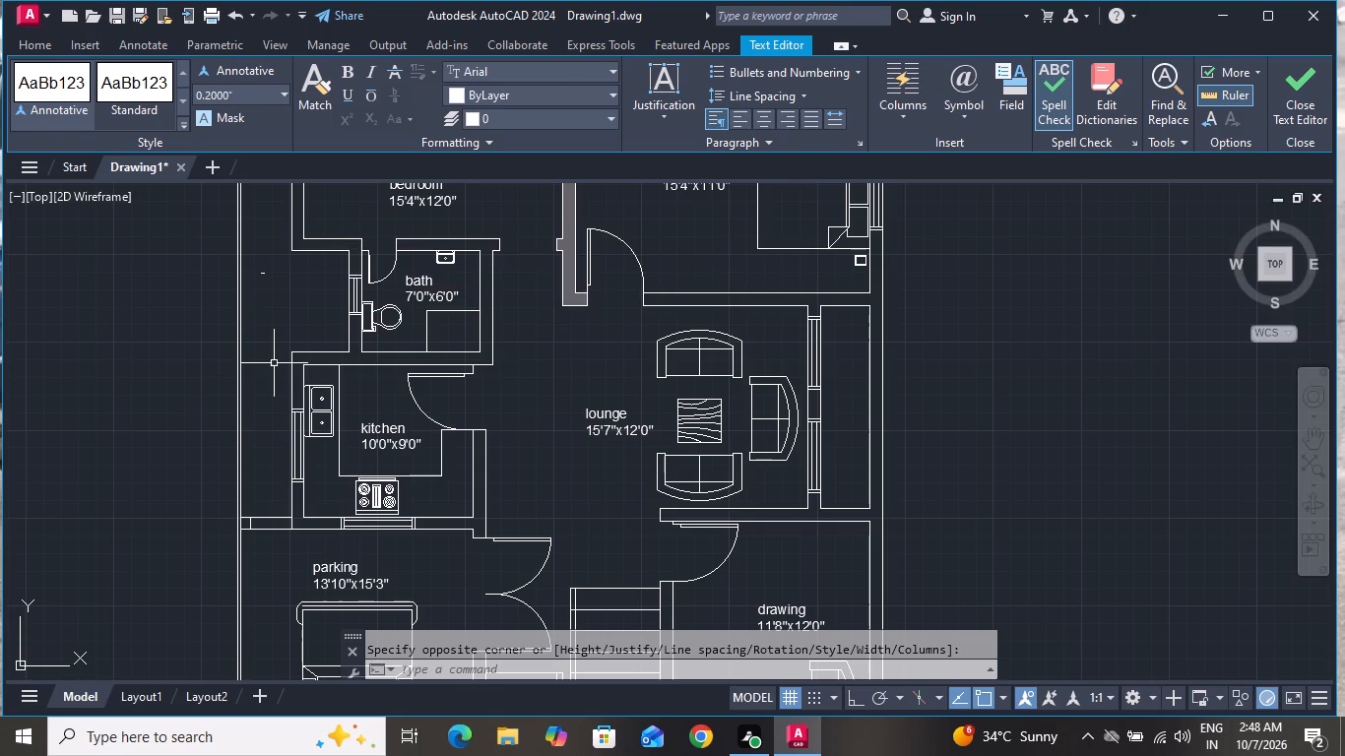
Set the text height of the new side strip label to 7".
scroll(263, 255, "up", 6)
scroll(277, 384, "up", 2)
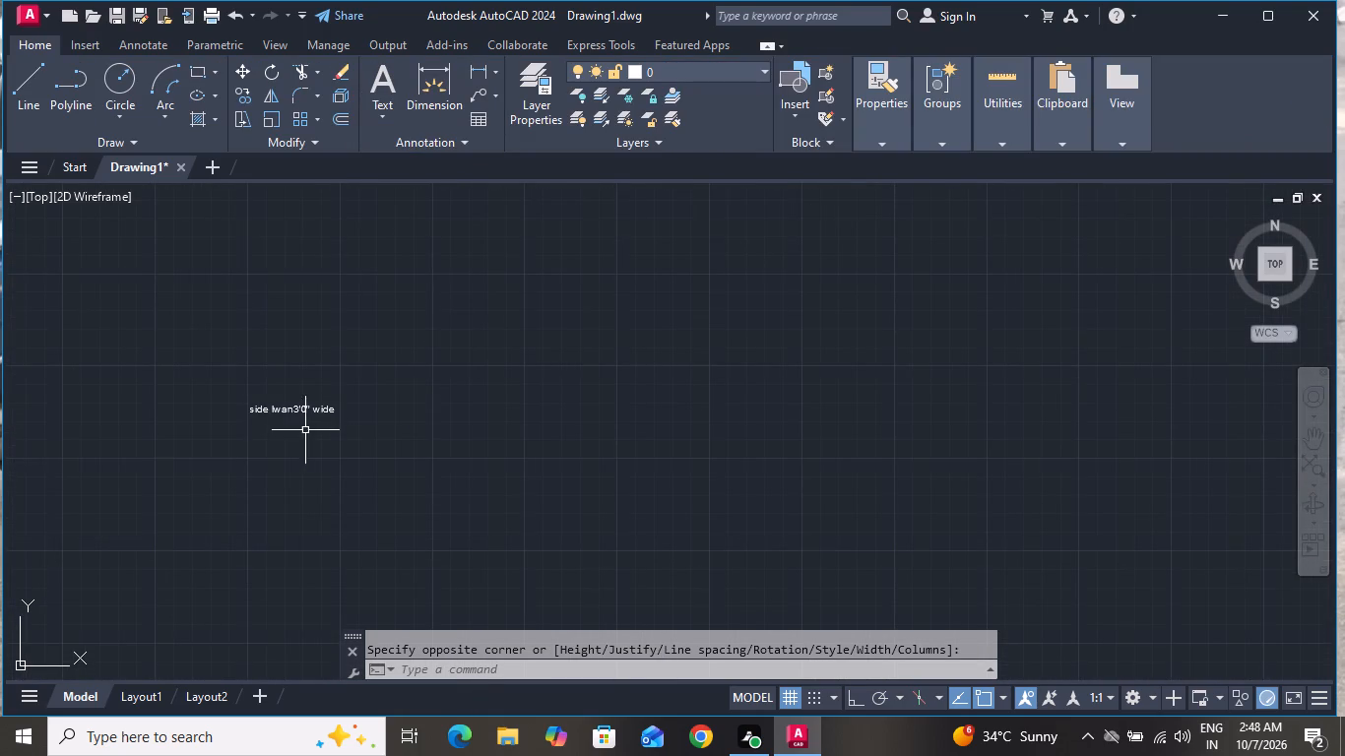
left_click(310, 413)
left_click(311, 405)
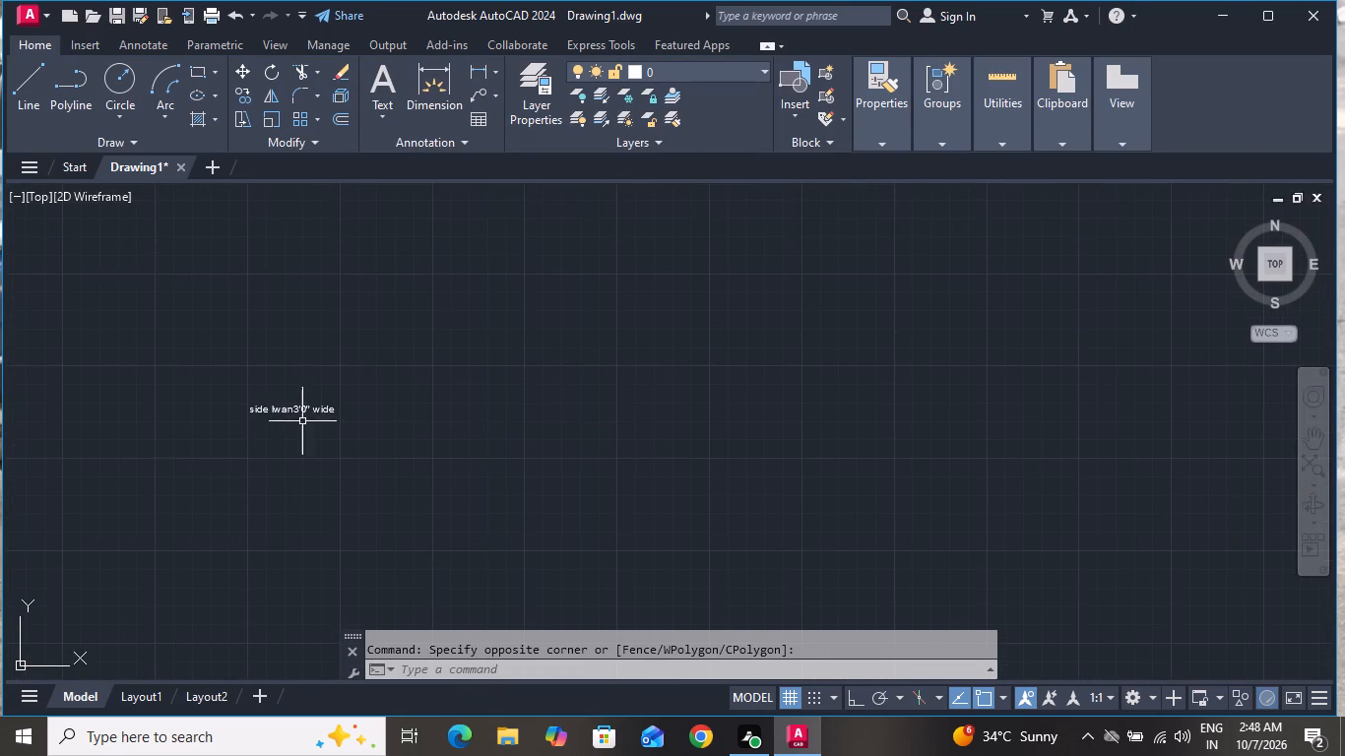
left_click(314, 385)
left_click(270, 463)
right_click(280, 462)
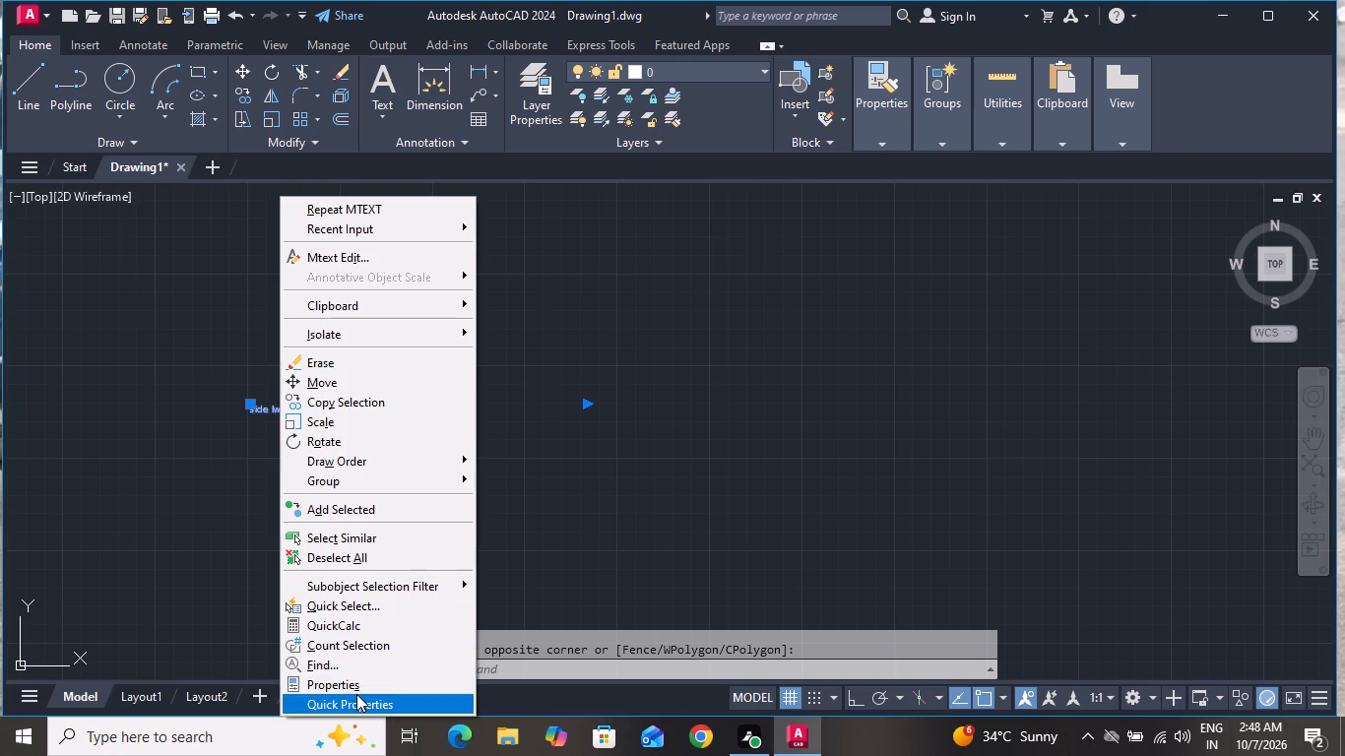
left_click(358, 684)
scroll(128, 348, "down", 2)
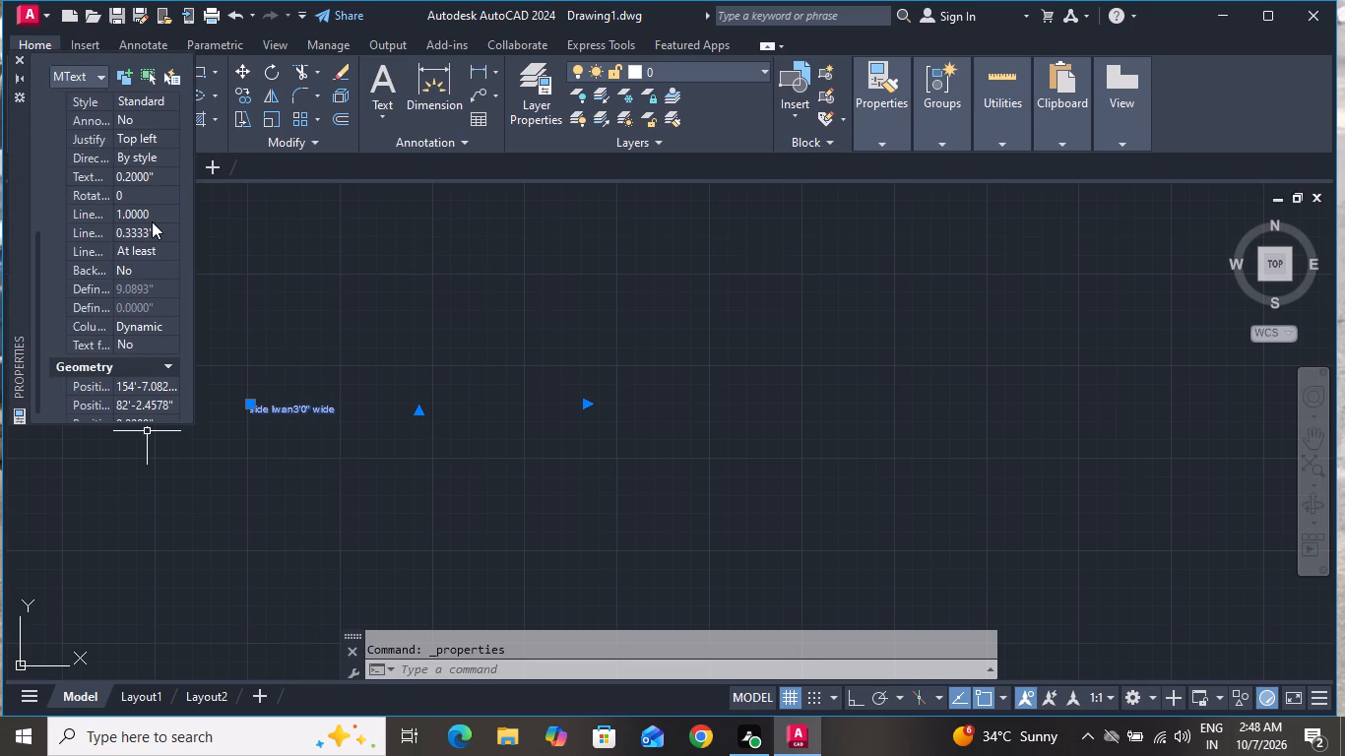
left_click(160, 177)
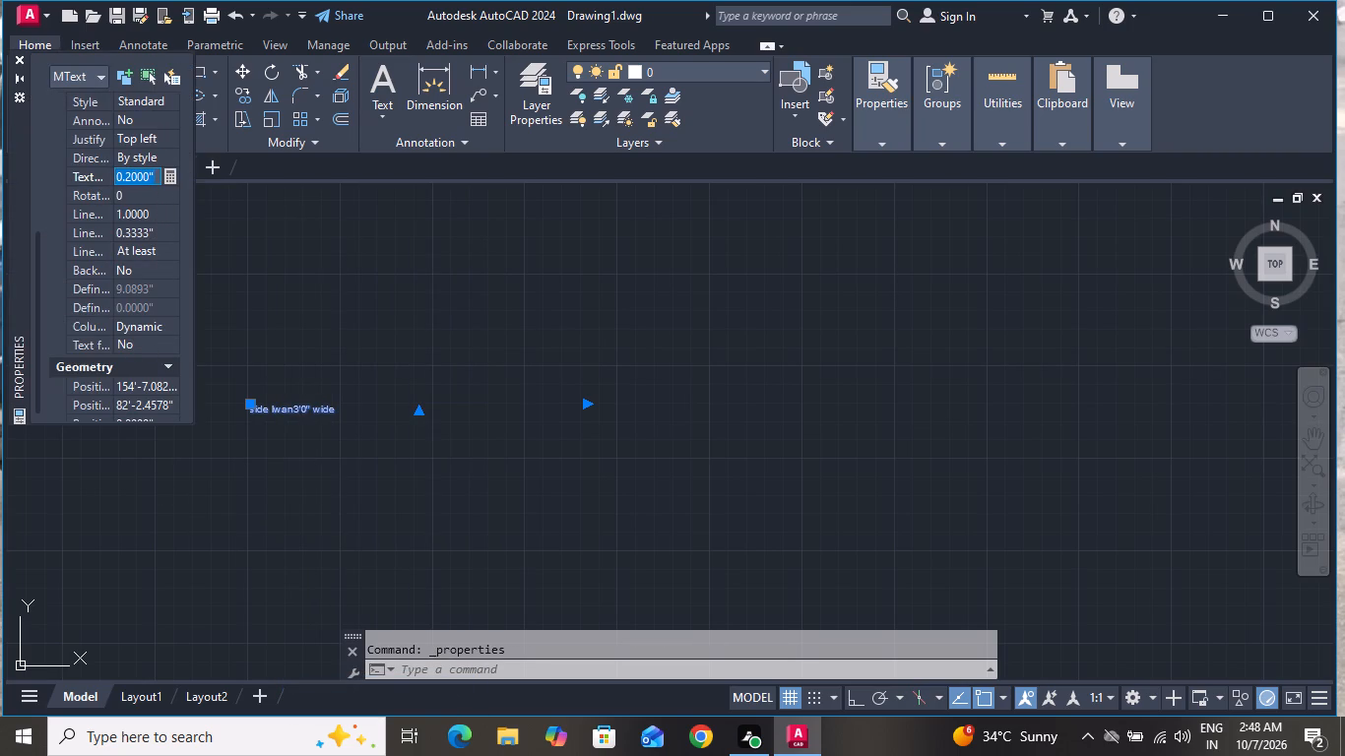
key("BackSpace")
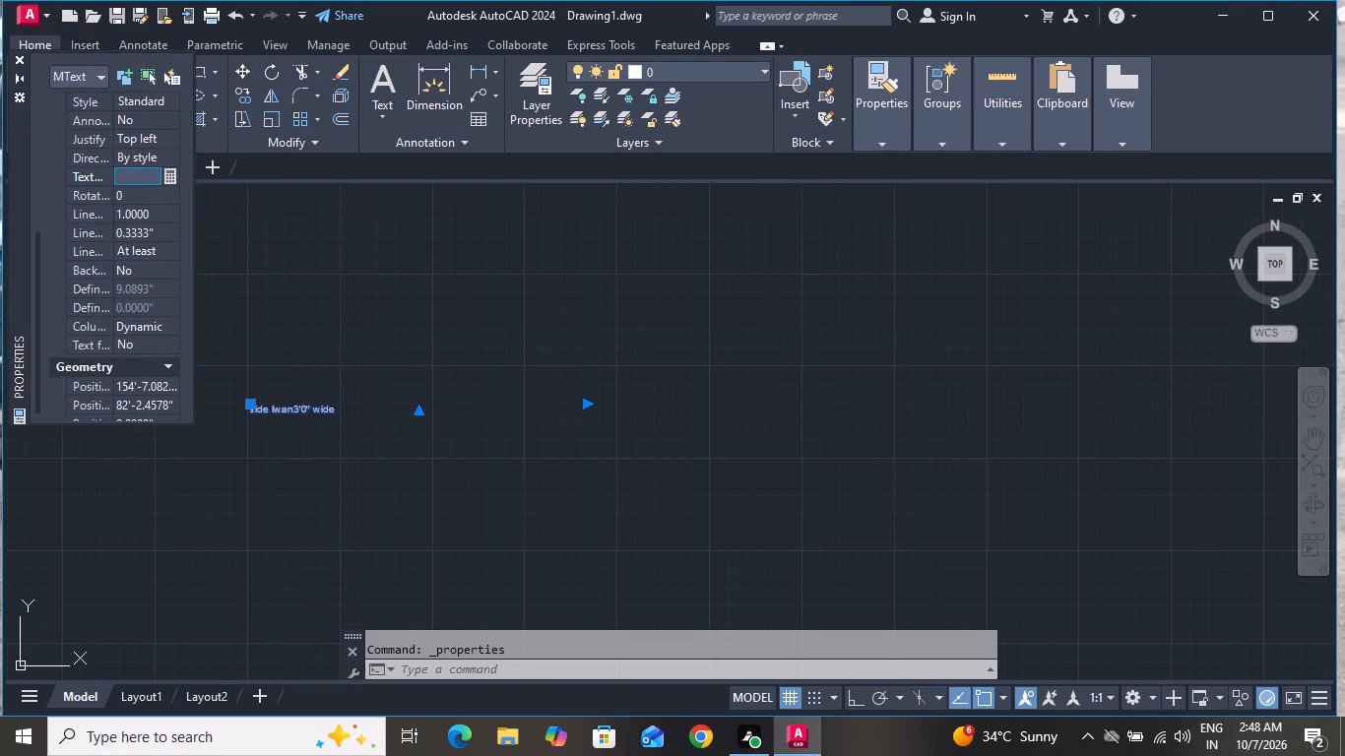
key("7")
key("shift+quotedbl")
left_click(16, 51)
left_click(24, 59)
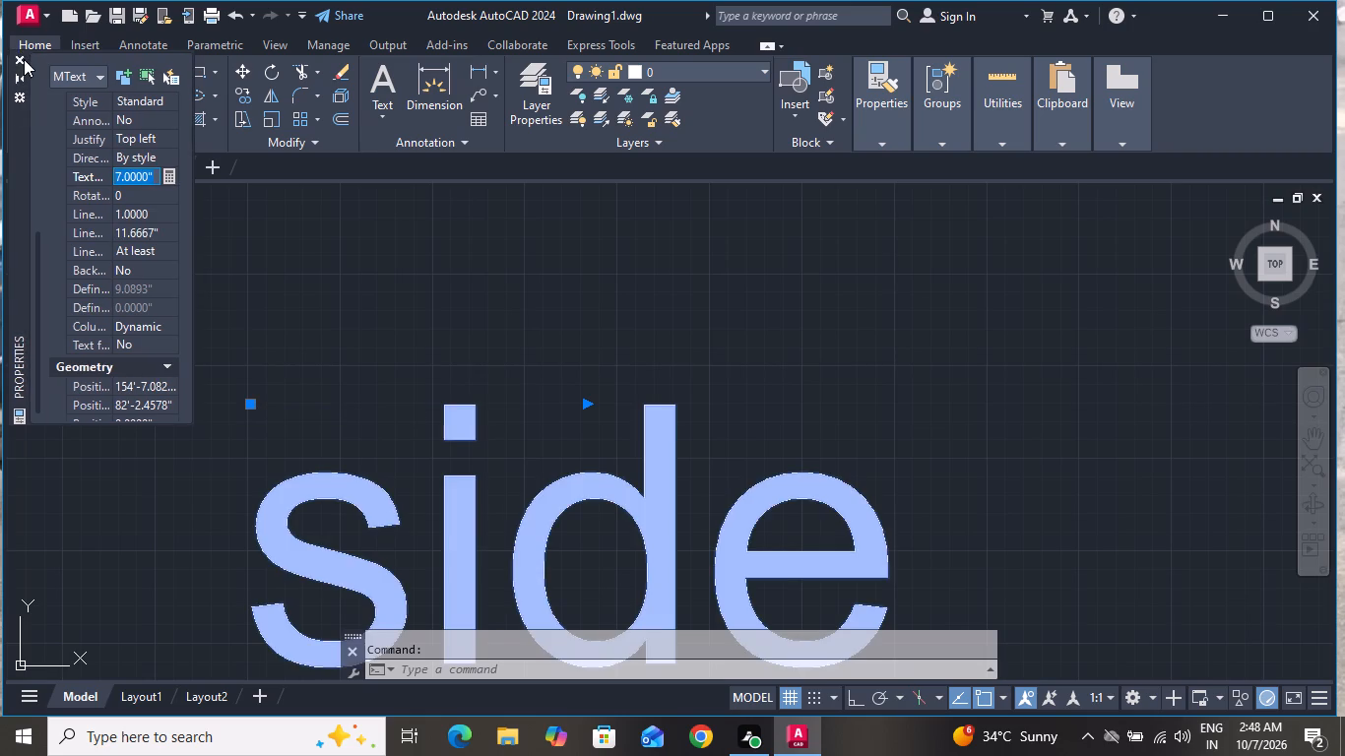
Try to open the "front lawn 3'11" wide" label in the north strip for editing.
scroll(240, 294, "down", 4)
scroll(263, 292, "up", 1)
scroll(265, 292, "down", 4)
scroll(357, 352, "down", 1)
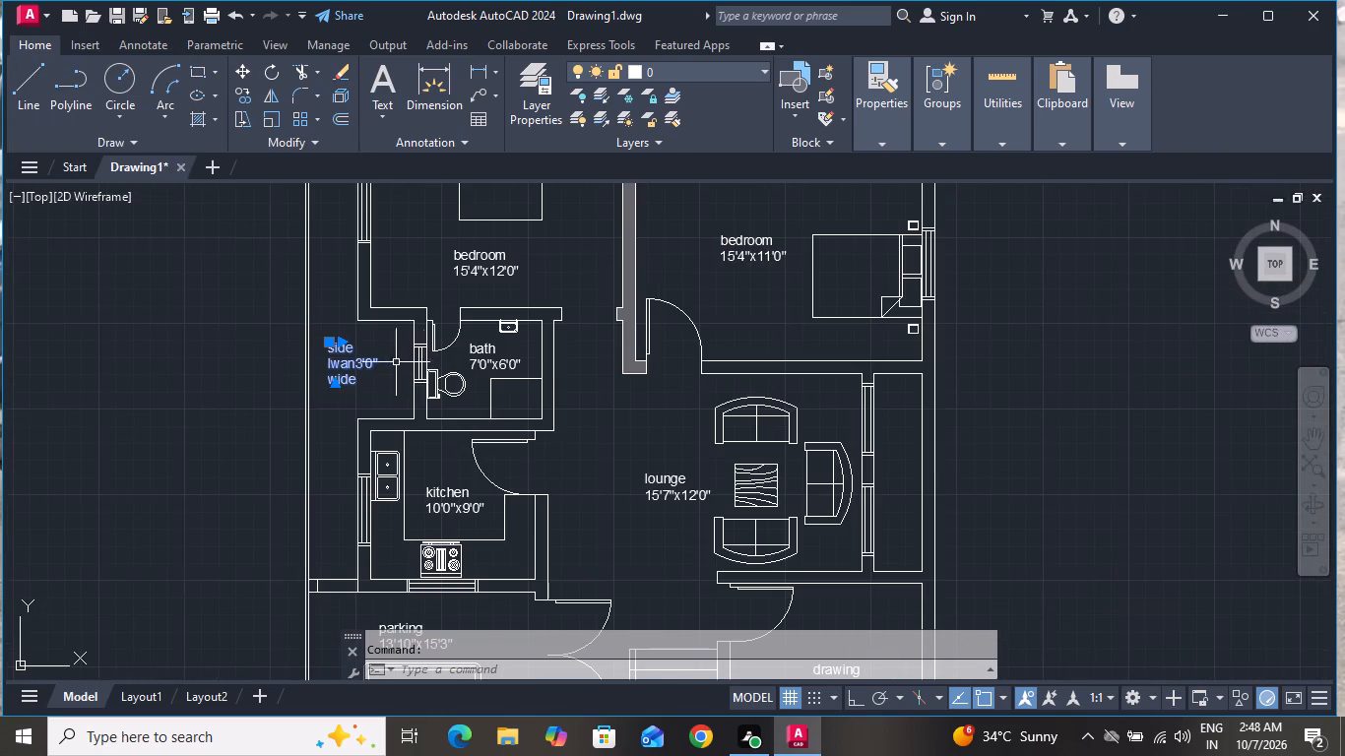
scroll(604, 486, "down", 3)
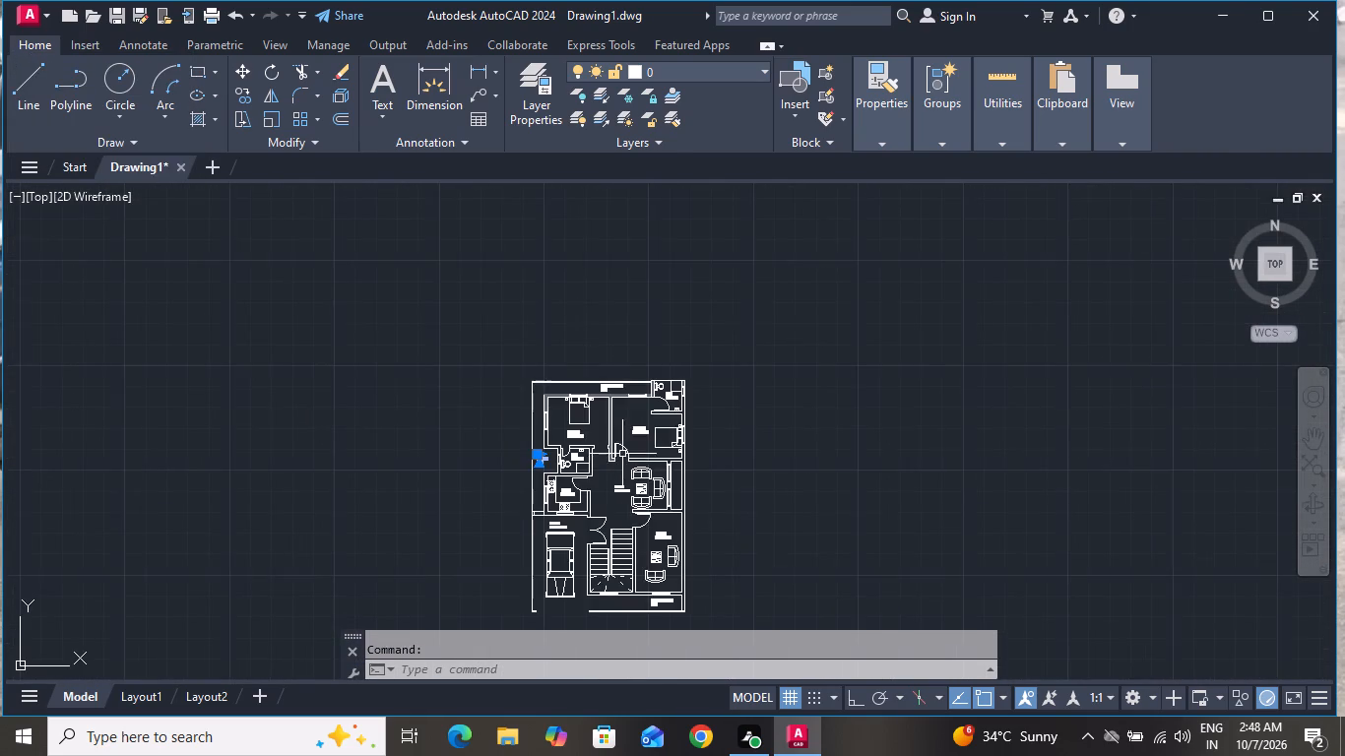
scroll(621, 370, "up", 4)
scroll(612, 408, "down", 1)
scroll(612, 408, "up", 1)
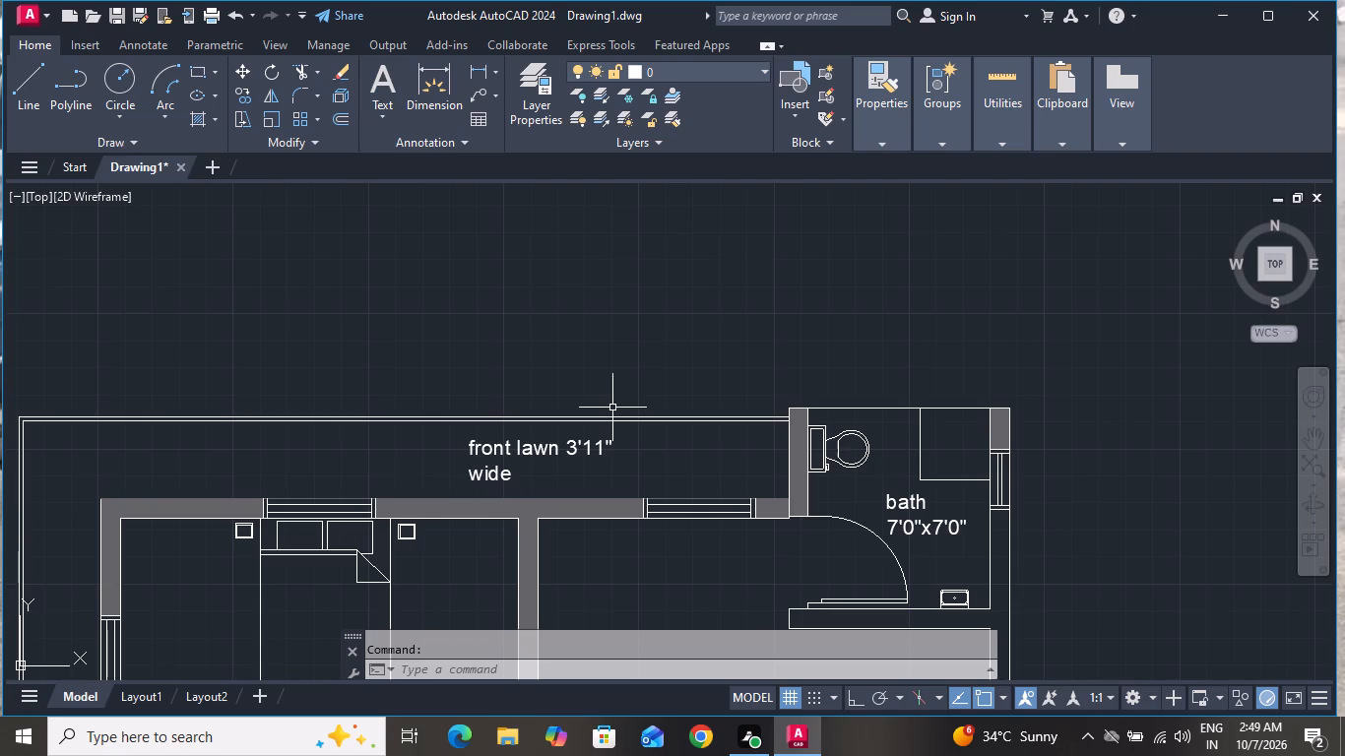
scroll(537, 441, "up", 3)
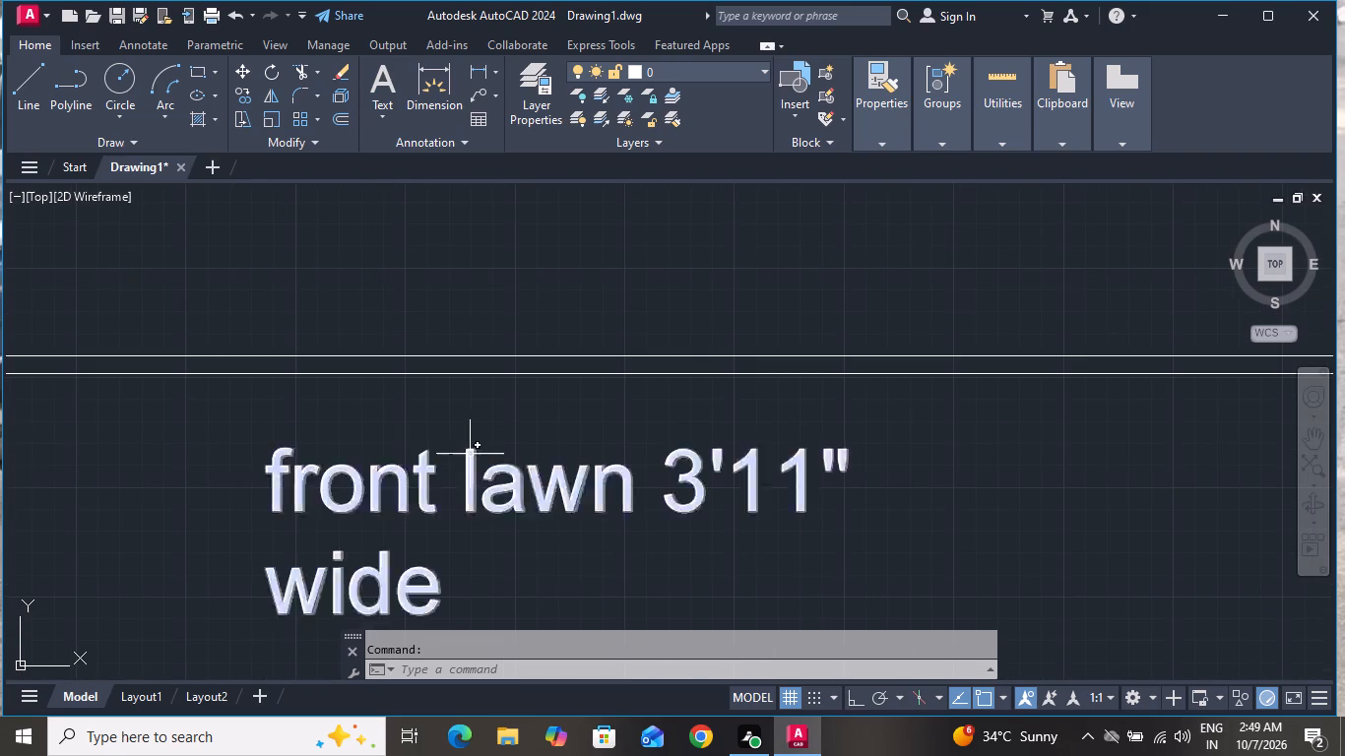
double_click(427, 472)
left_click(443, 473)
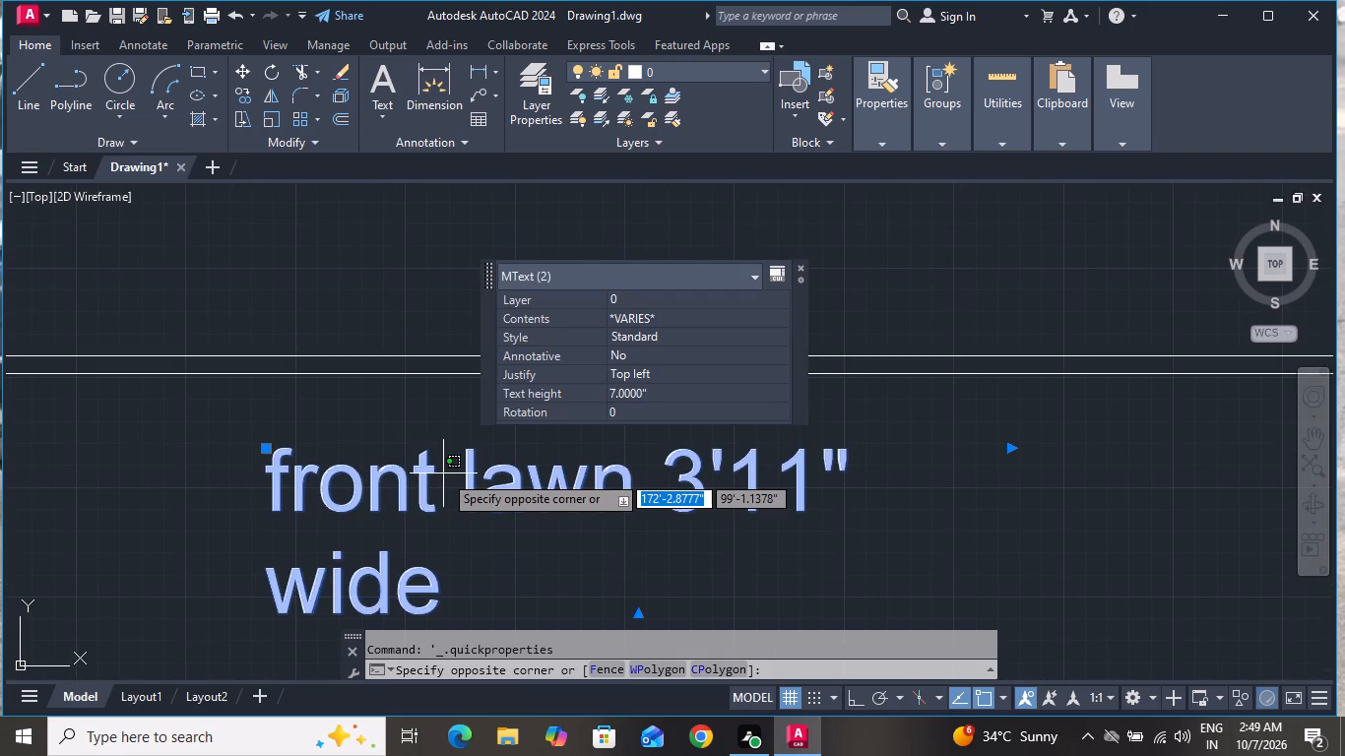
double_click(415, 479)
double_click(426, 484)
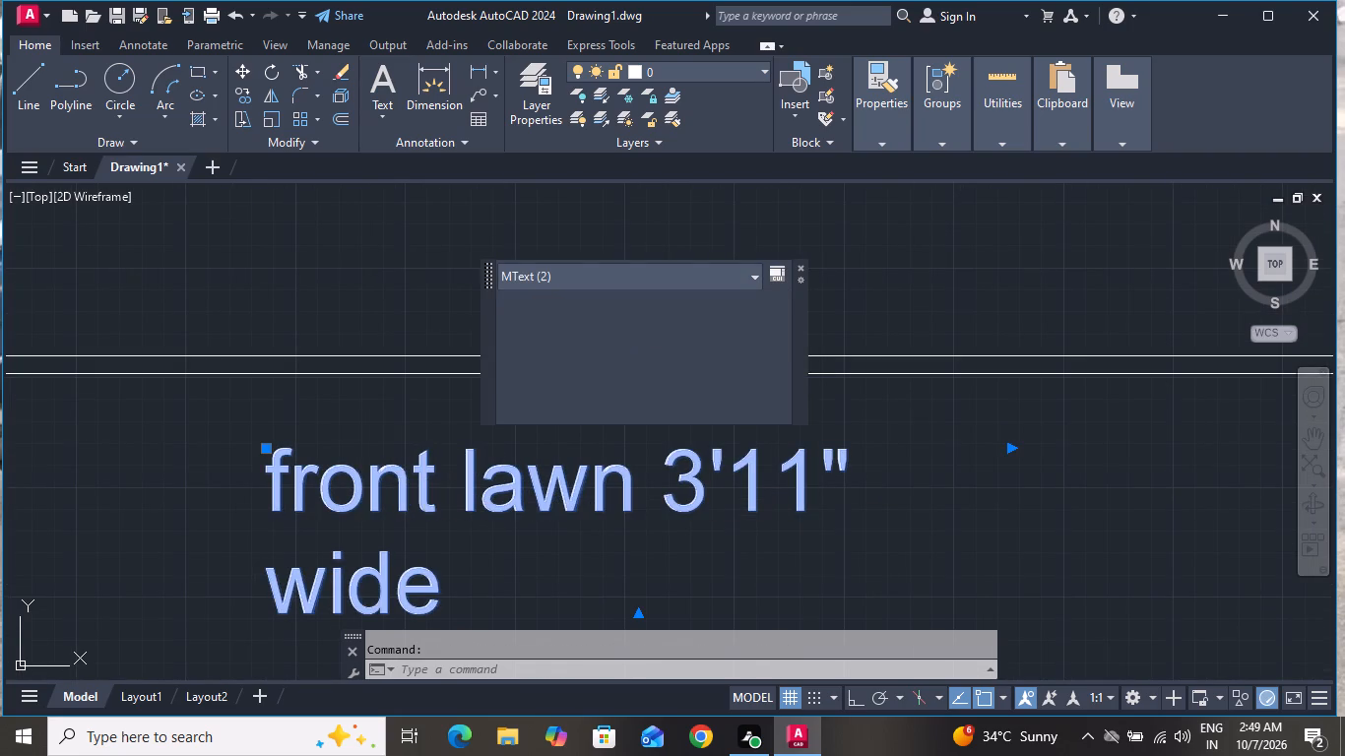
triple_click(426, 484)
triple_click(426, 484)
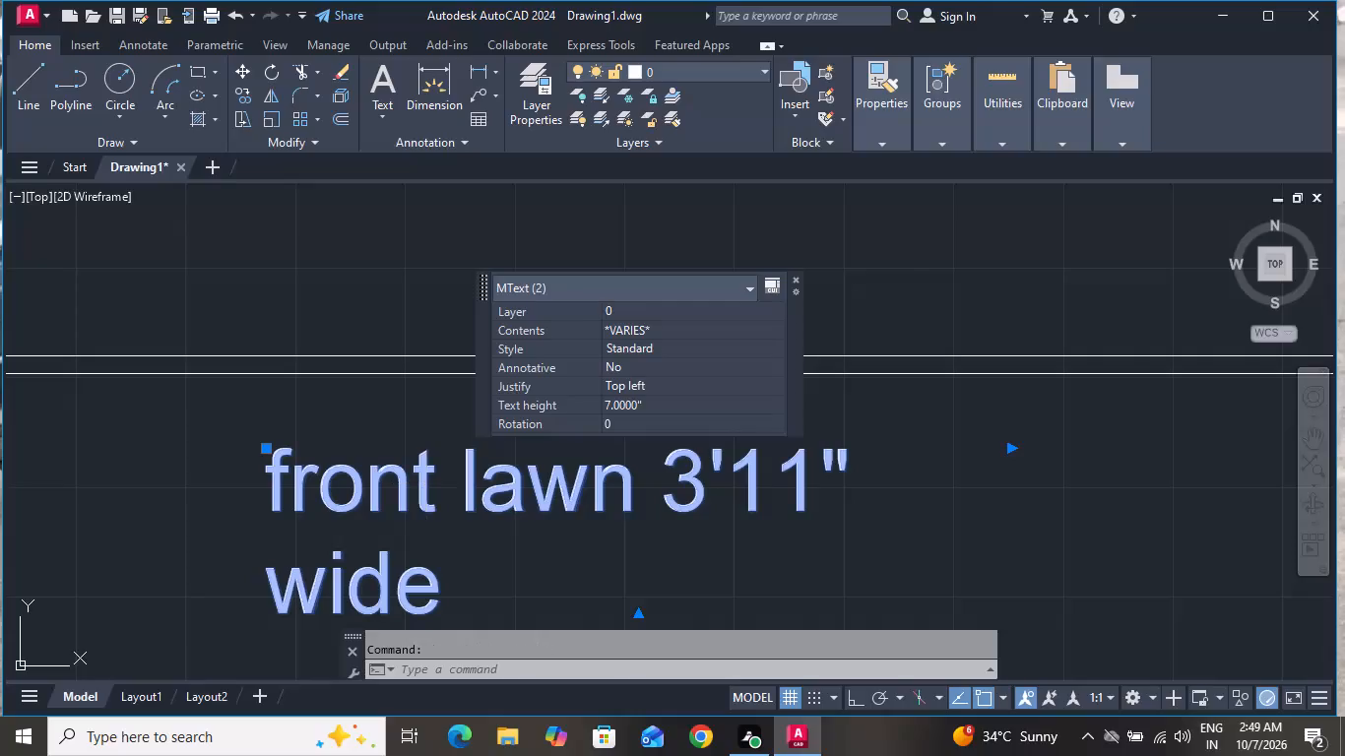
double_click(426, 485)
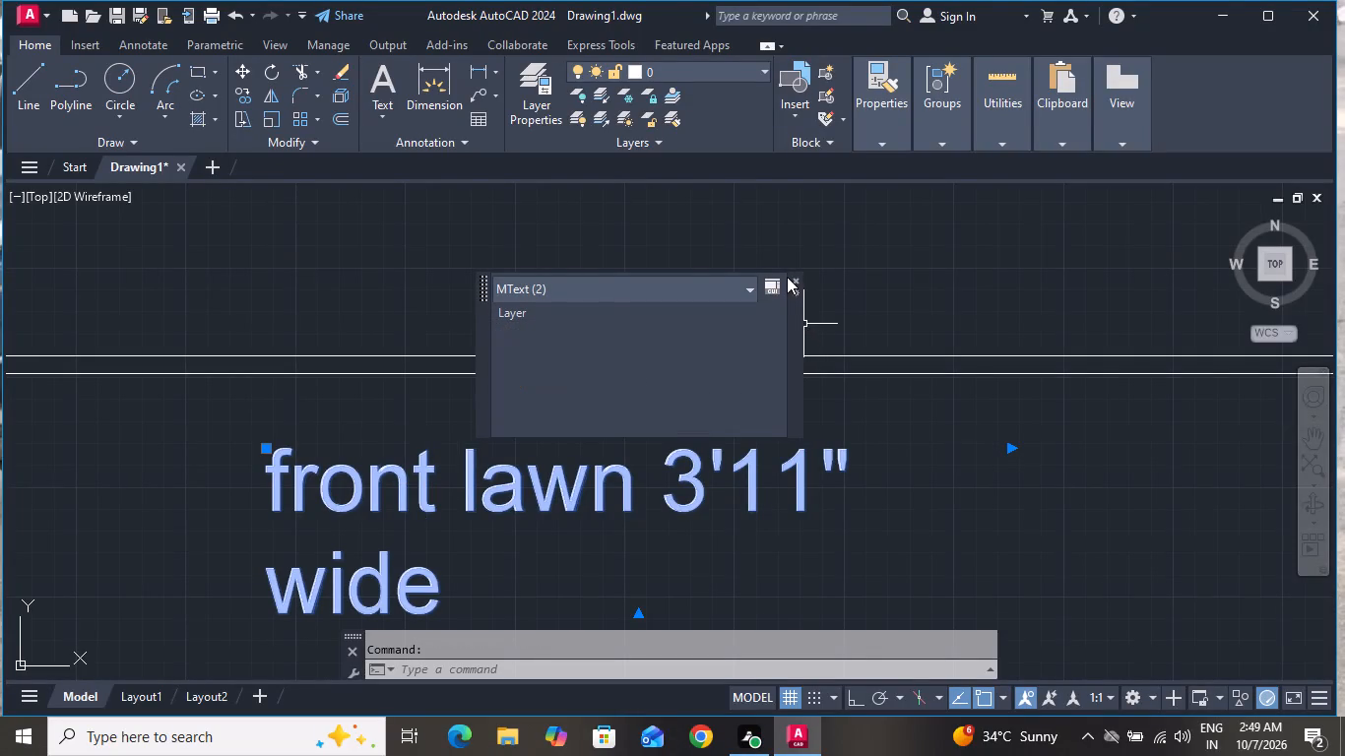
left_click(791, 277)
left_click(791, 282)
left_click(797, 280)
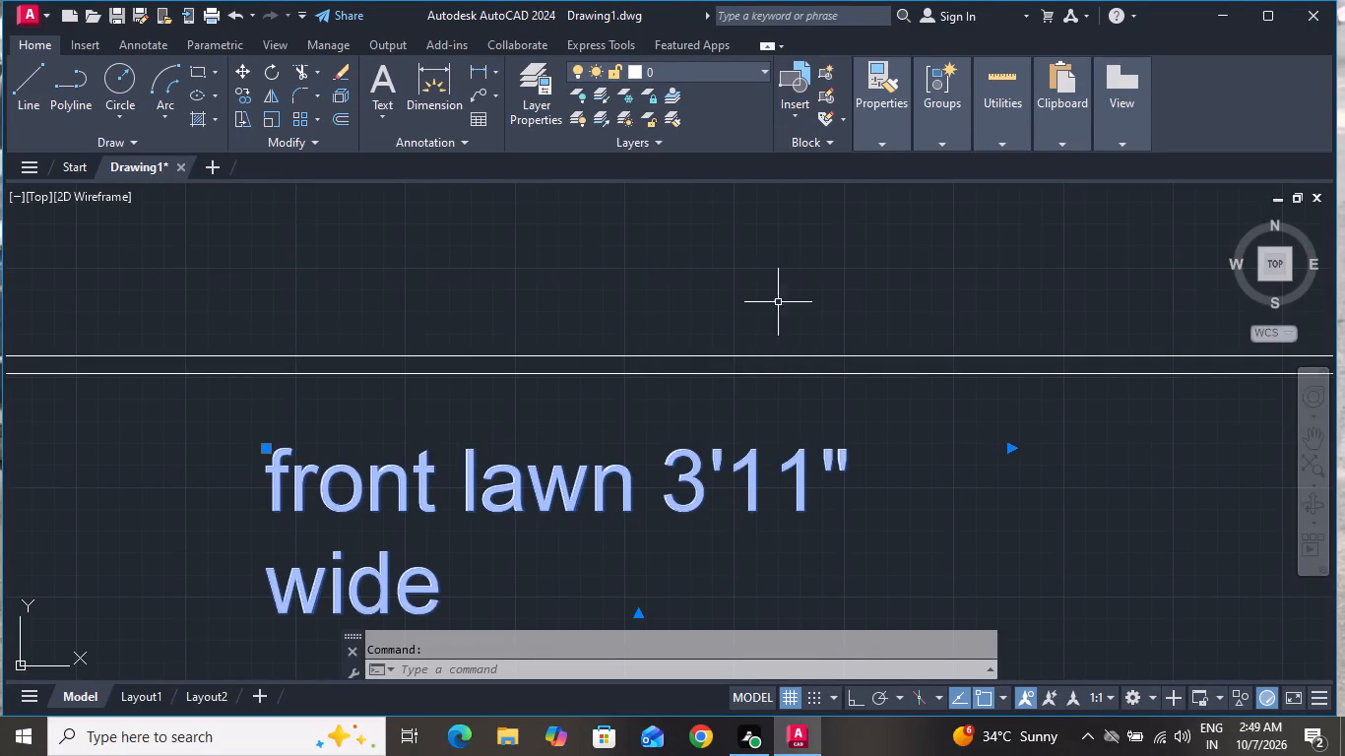
Delete the "front lawn 3'11" wide" label in the north strip together with the still-selected side label in the west strip.
scroll(536, 487, "down", 1)
double_click(466, 491)
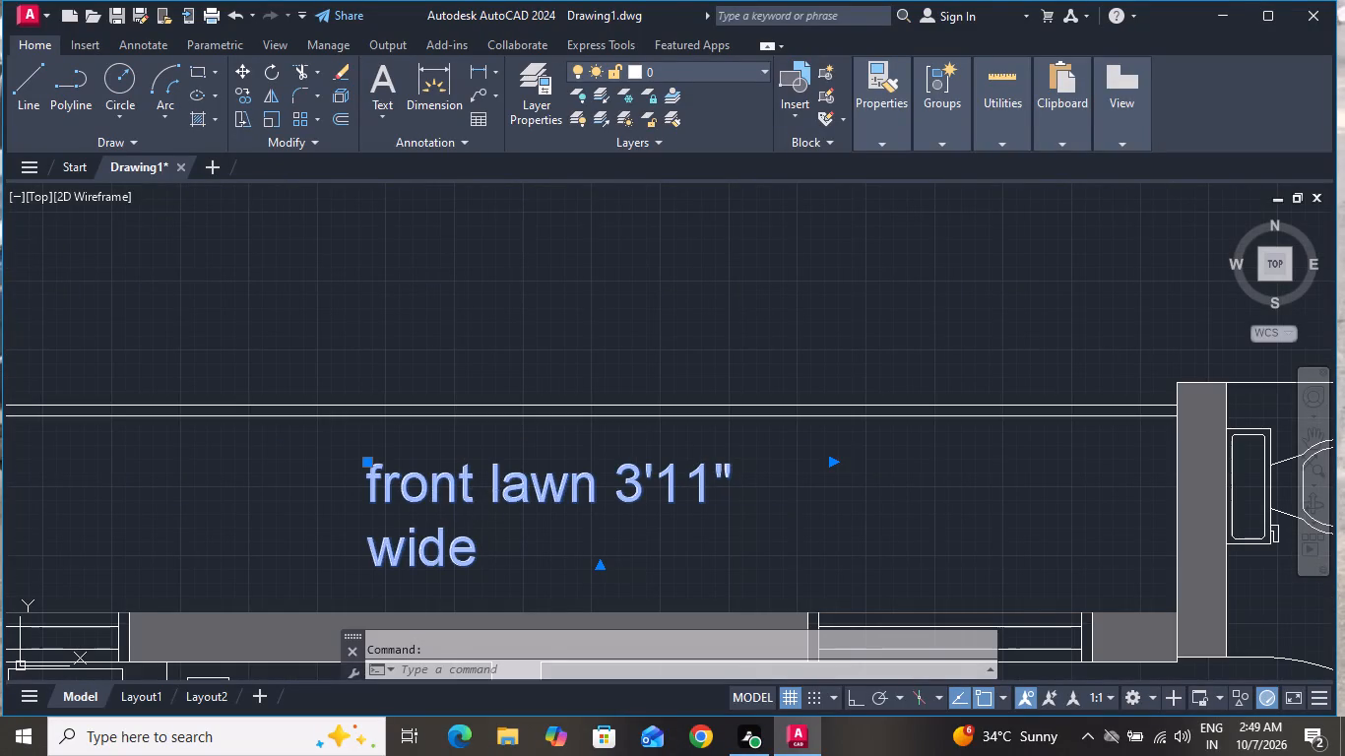
triple_click(473, 489)
left_click(473, 489)
left_click(465, 492)
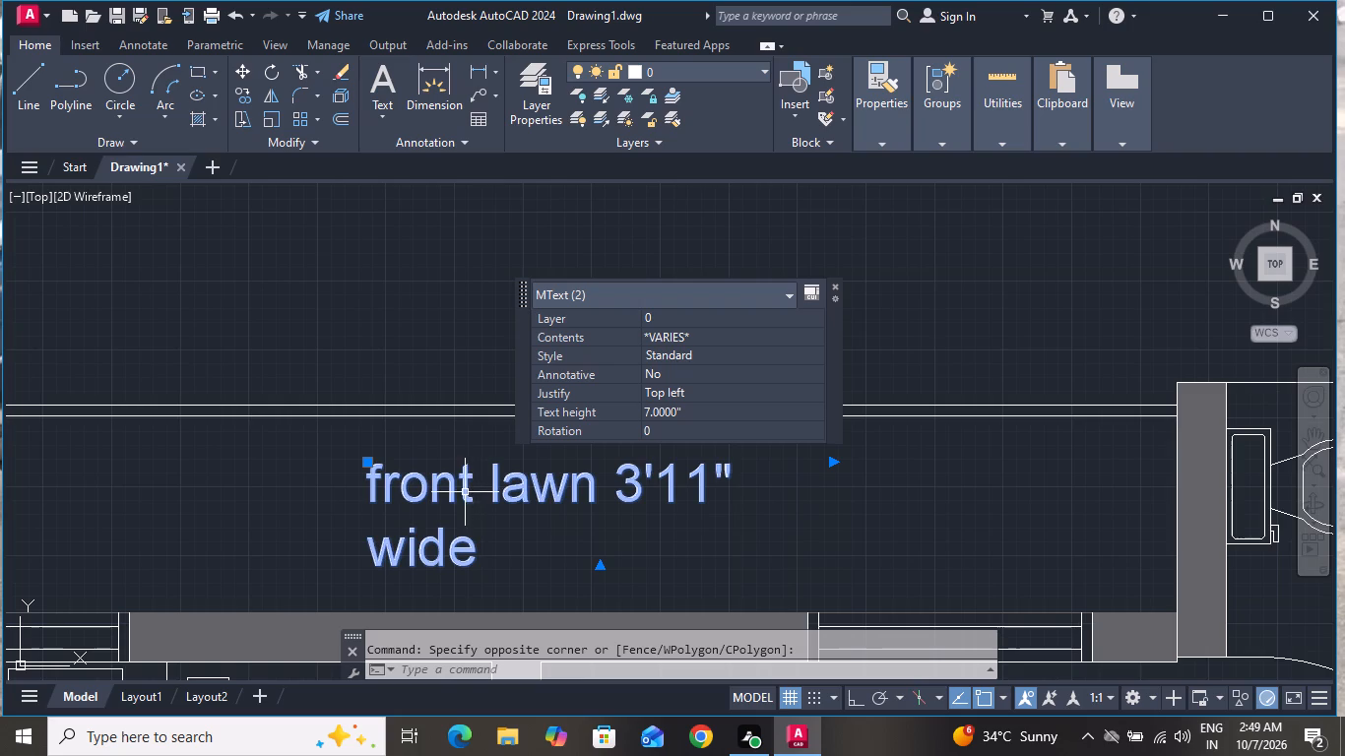
scroll(507, 494, "down", 3)
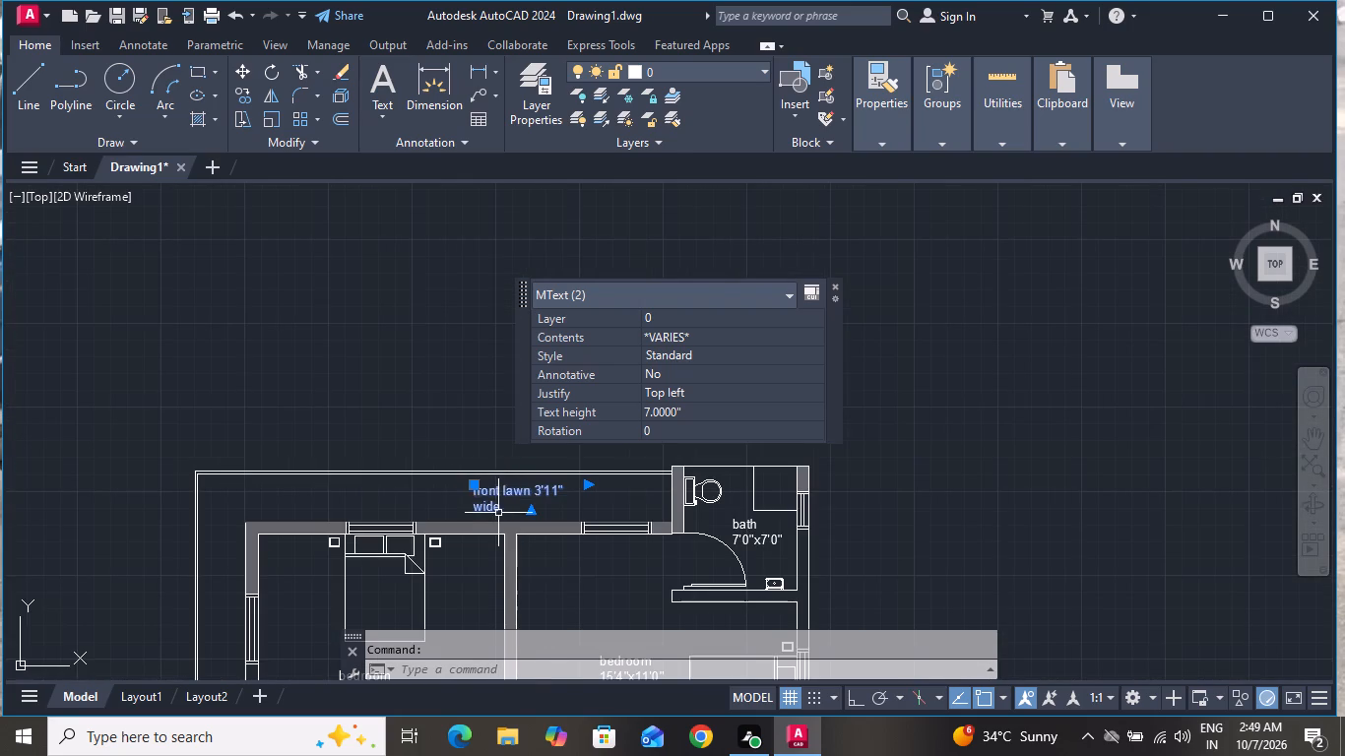
key("Delete")
Copy the "front lawn 3'11" wide" label from the strip south of the drawing room into the north strip above the bedrooms.
scroll(502, 507, "down", 5)
scroll(499, 576, "up", 3)
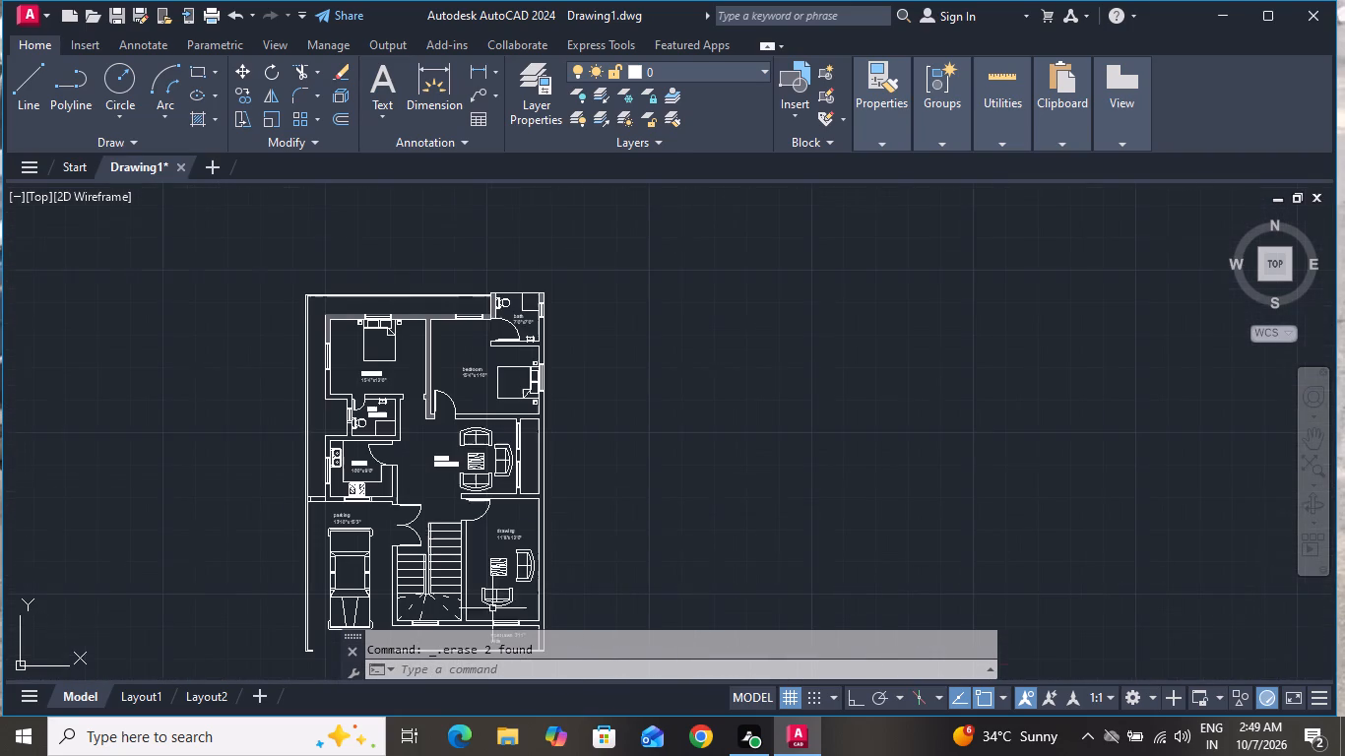
scroll(496, 651, "up", 1)
scroll(501, 545, "up", 2)
scroll(495, 464, "down", 1)
scroll(495, 464, "up", 1)
scroll(495, 463, "down", 2)
scroll(491, 590, "up", 2)
scroll(492, 602, "down", 1)
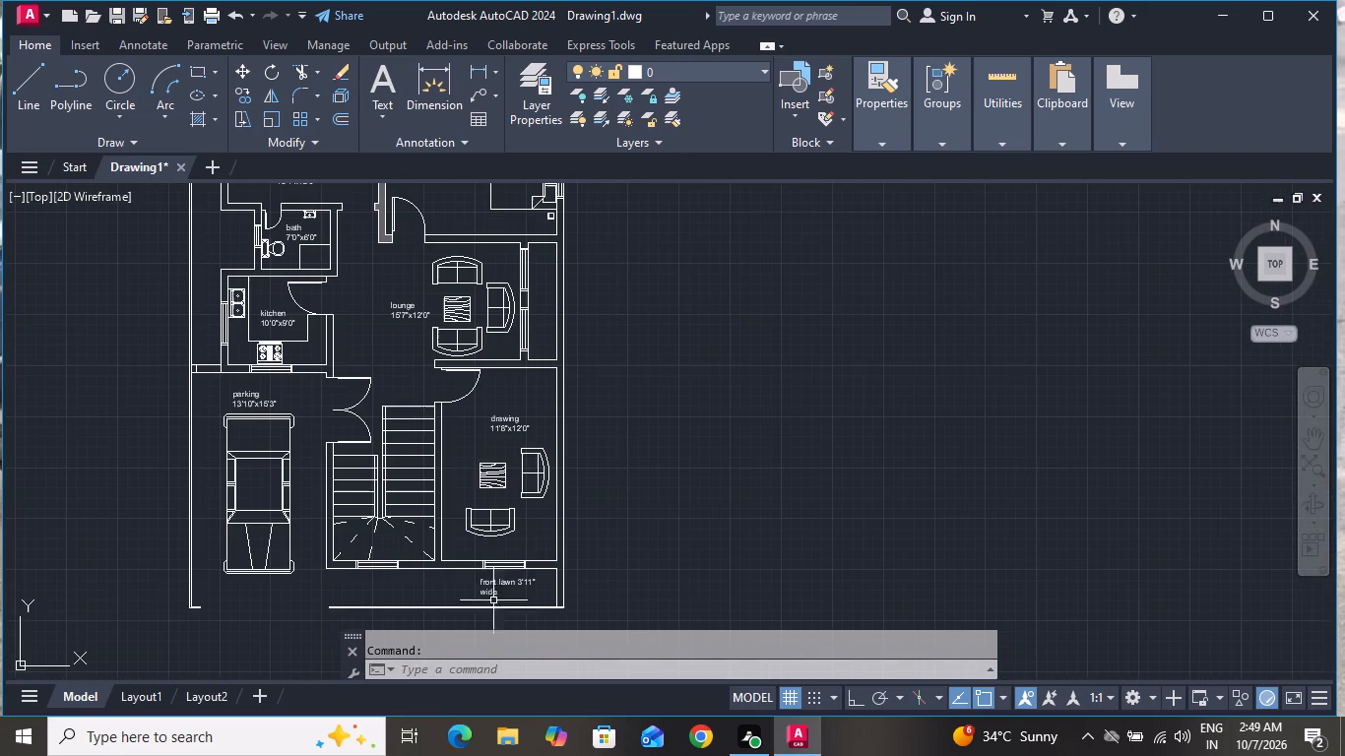
left_click(503, 584)
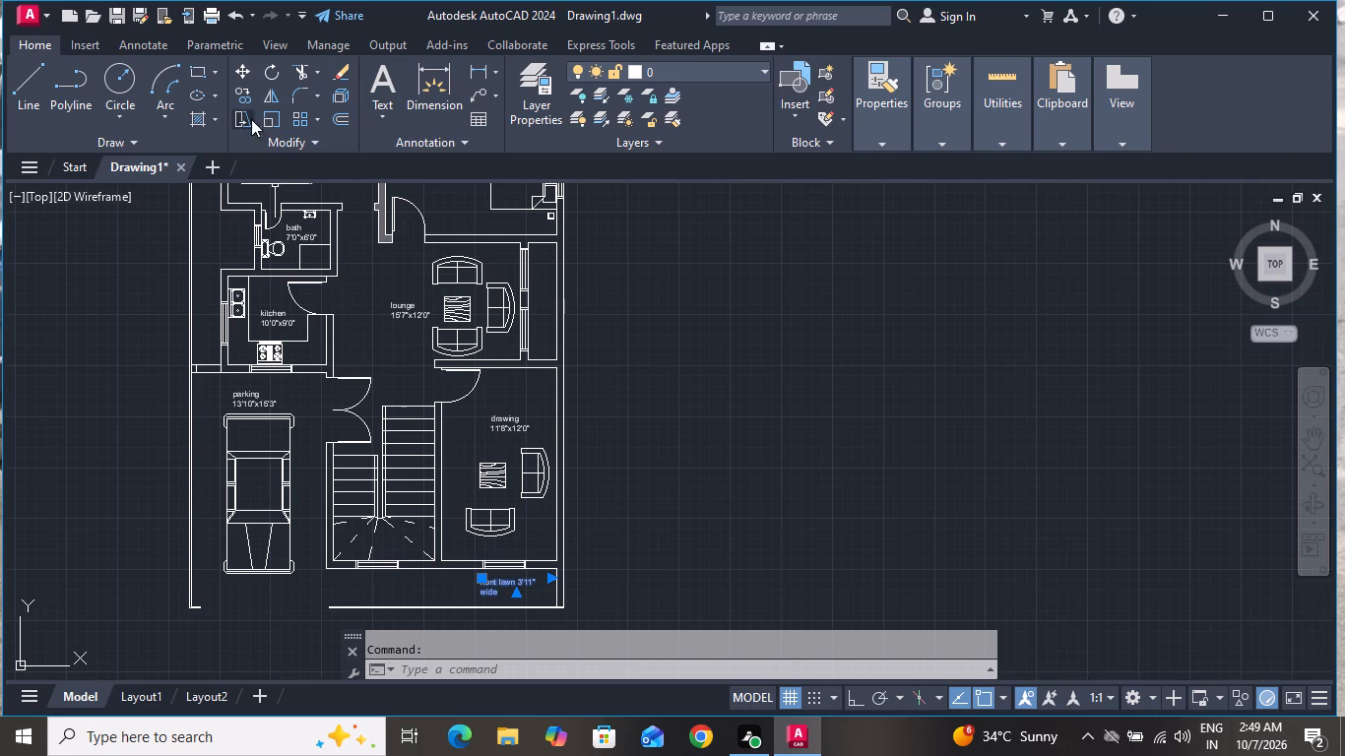
left_click(244, 102)
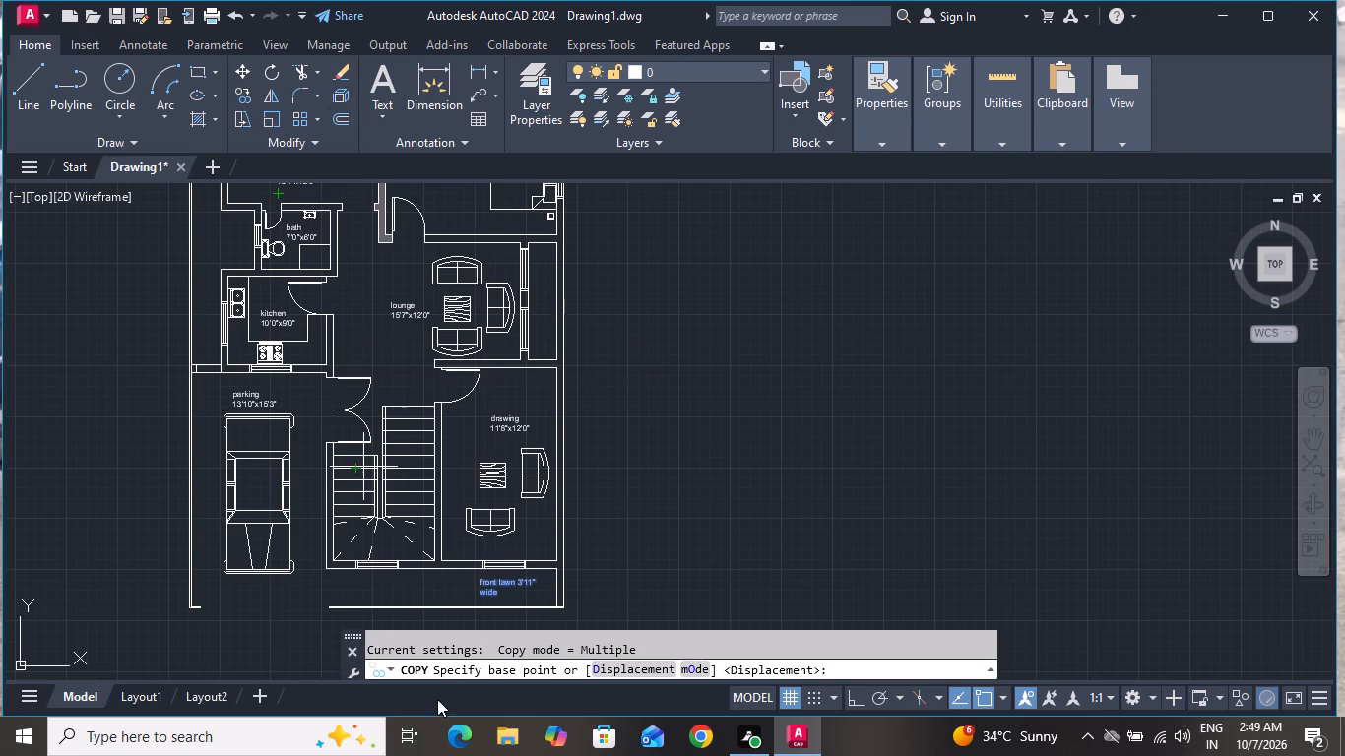
left_click(484, 579)
scroll(429, 366, "down", 4)
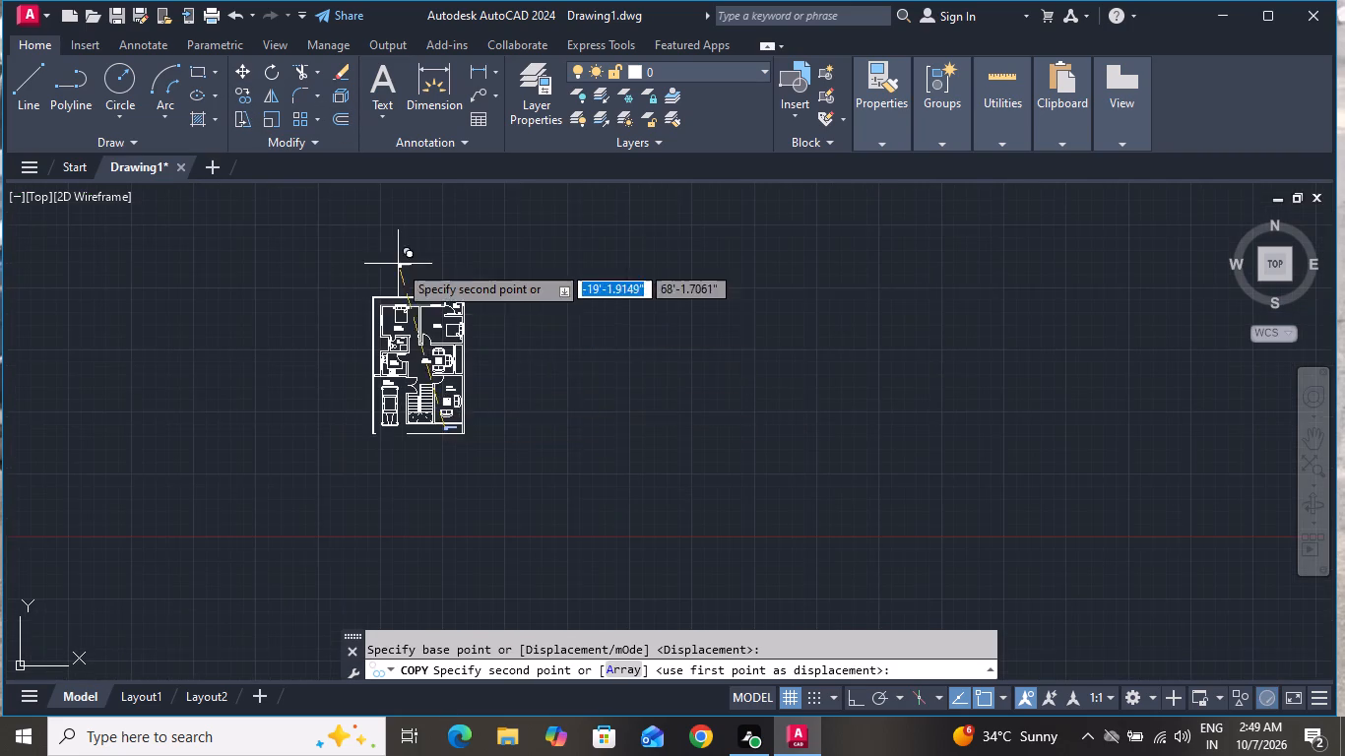
scroll(398, 264, "up", 4)
scroll(439, 488, "up", 3)
left_click(494, 518)
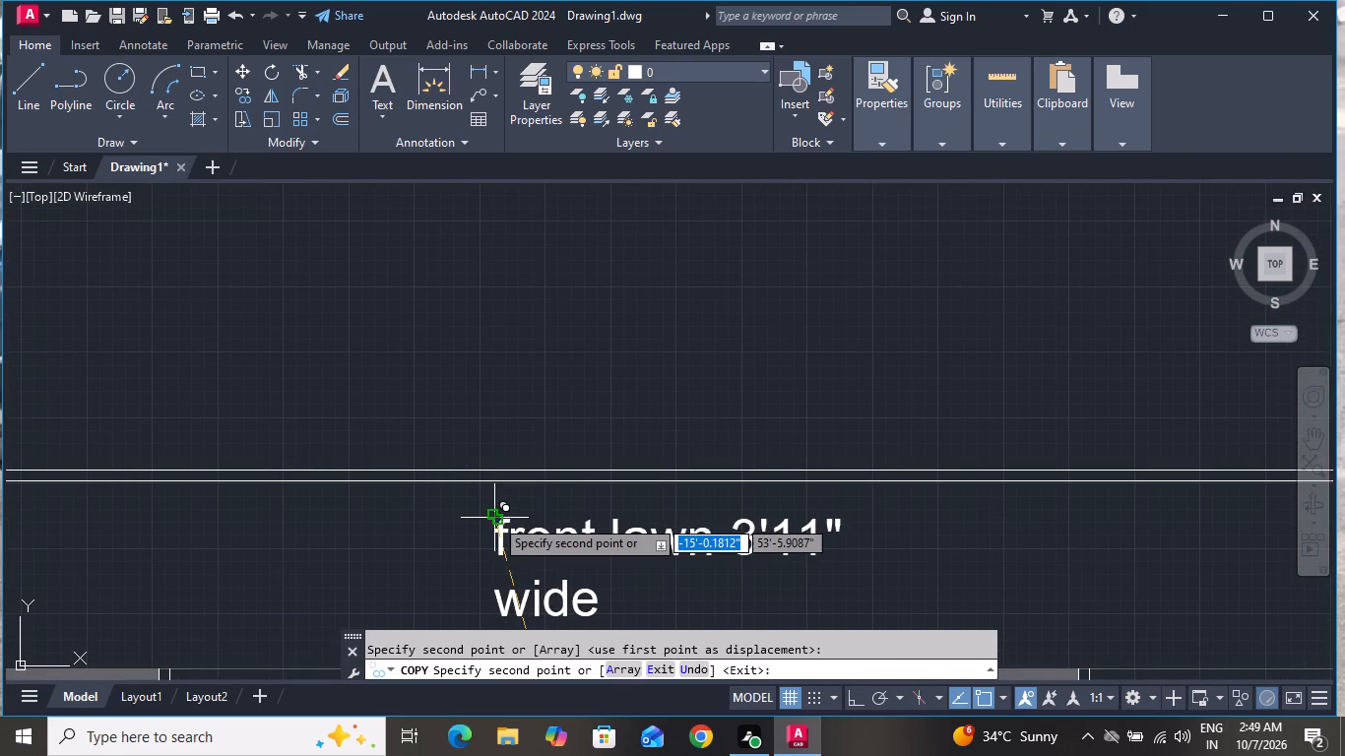
right_click(495, 518)
left_click(530, 278)
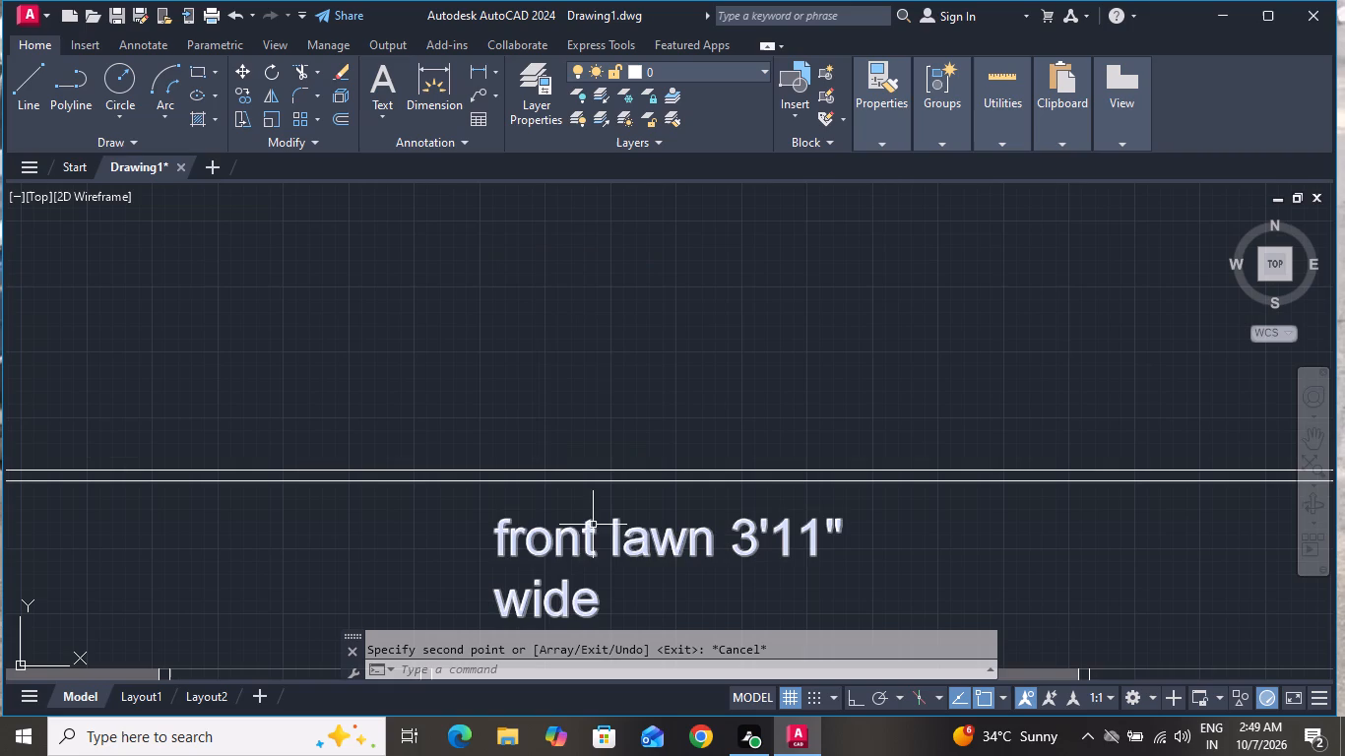
Change the copied label in the north strip to read "back lawn 3'0" wide".
double_click(593, 536)
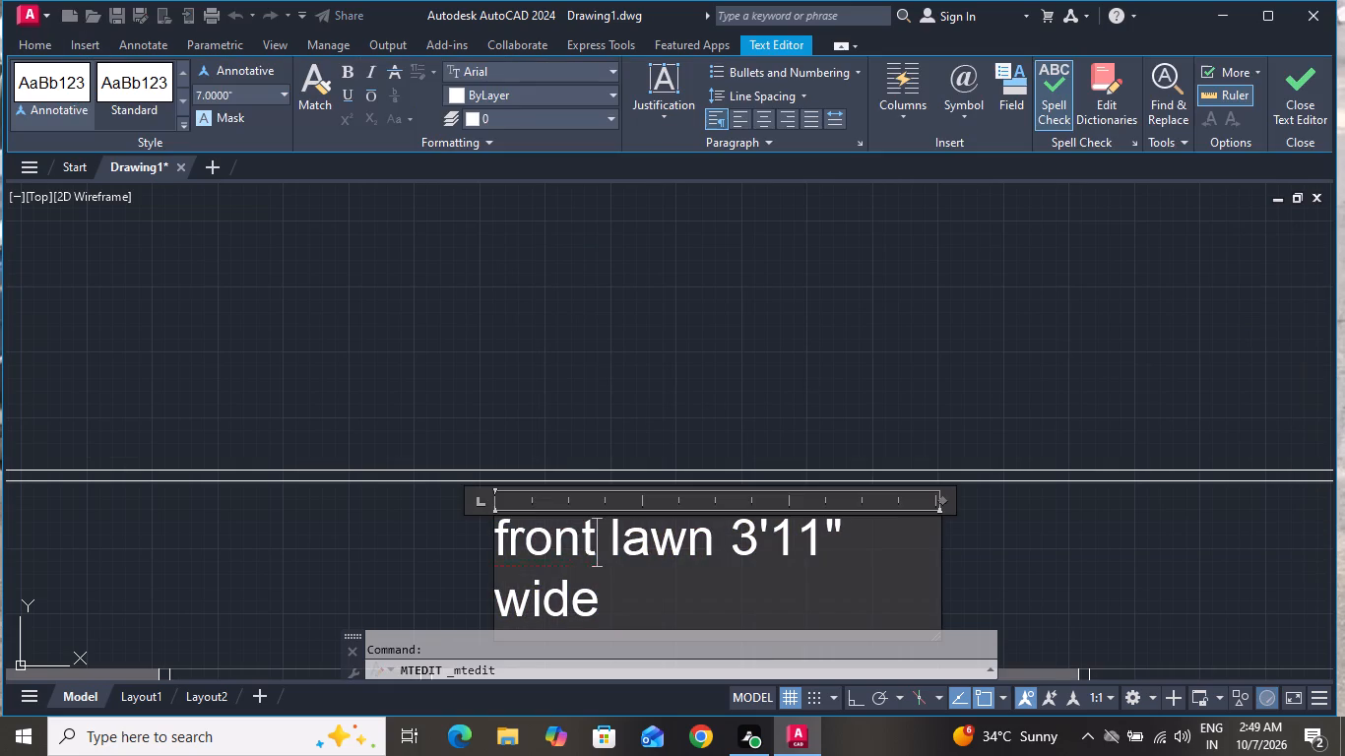
key("BackSpace")
key("BackSpace")
key("BackSpace")
key("BackSpace")
key("BackSpace")
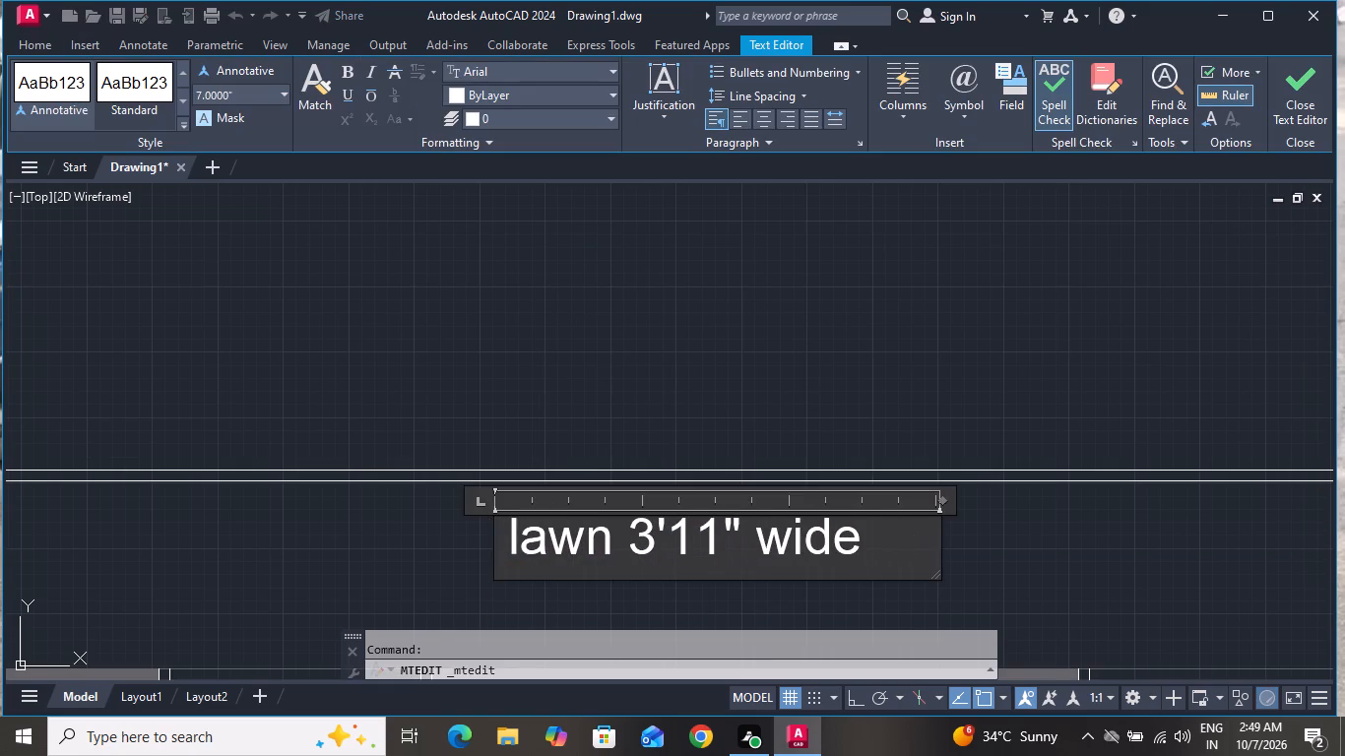
type("back")
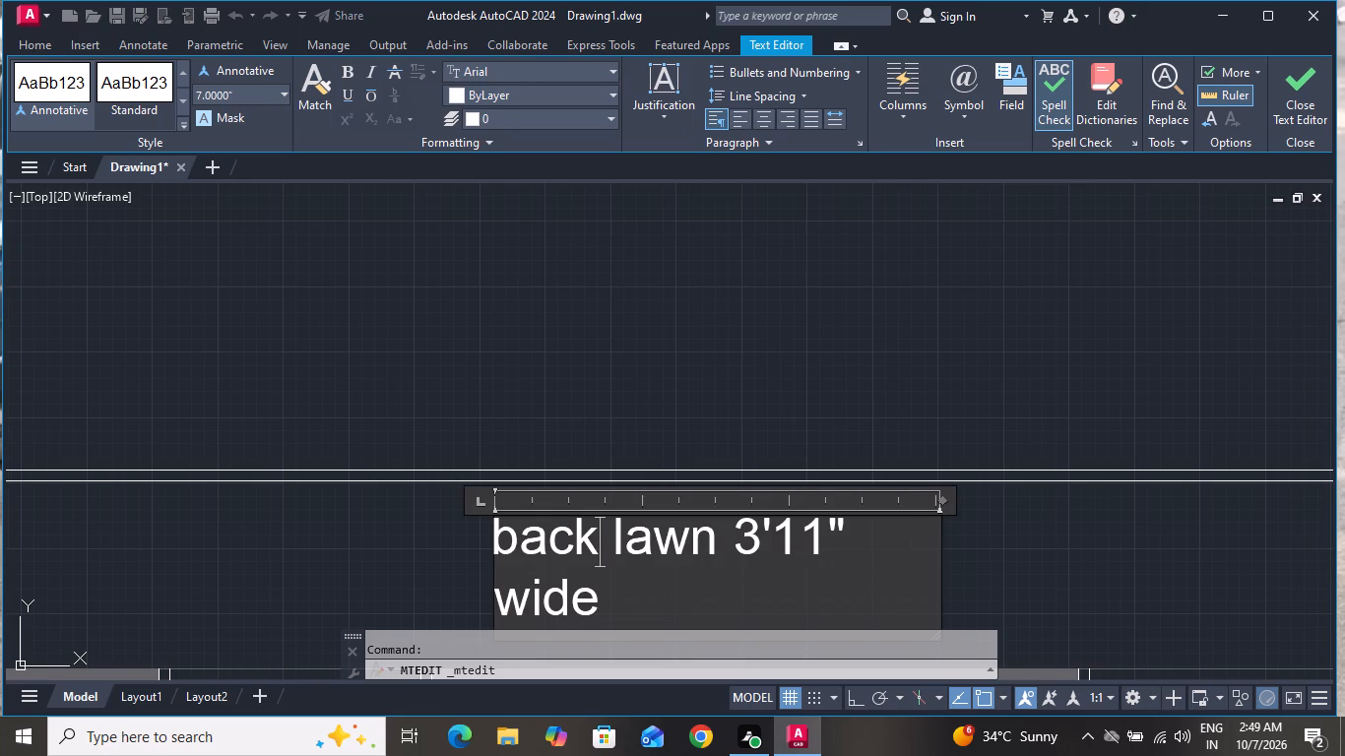
left_click(840, 546)
left_click(829, 541)
key("BackSpace")
key("BackSpace")
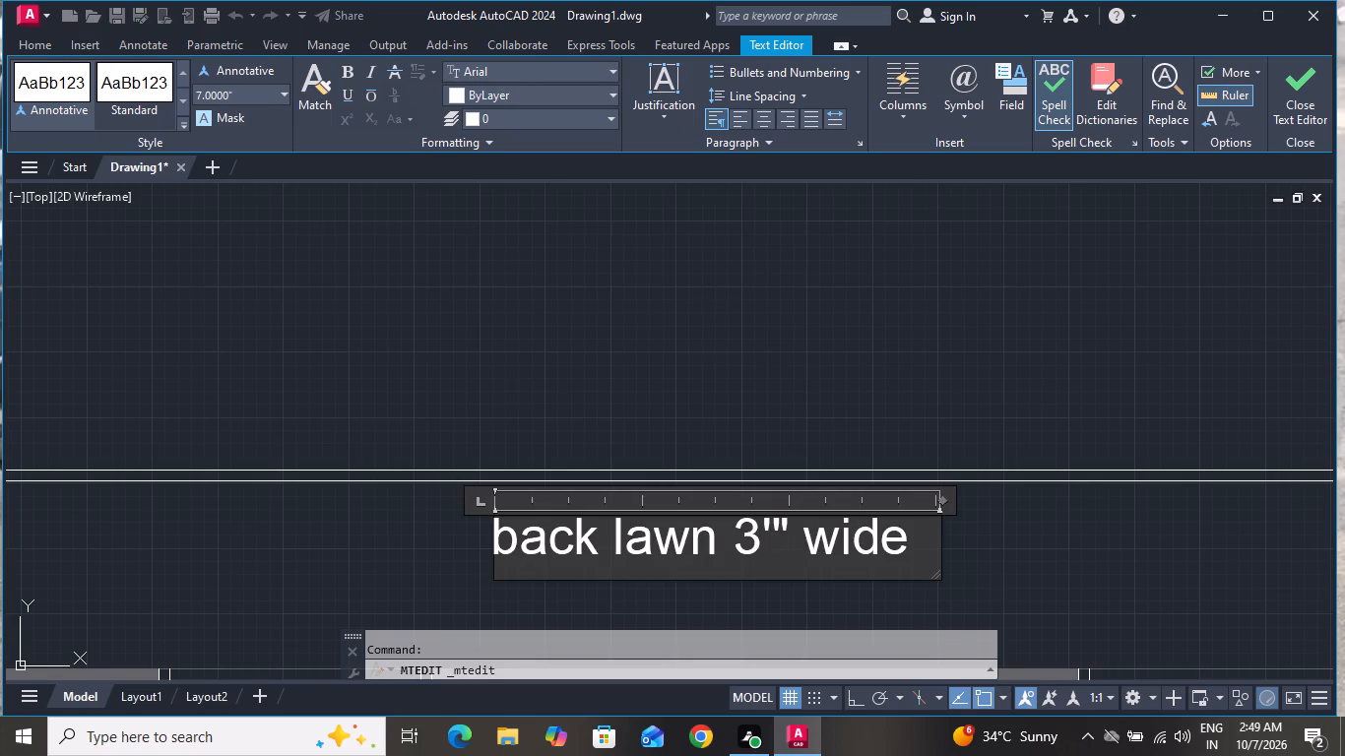
key("0")
left_click(1078, 532)
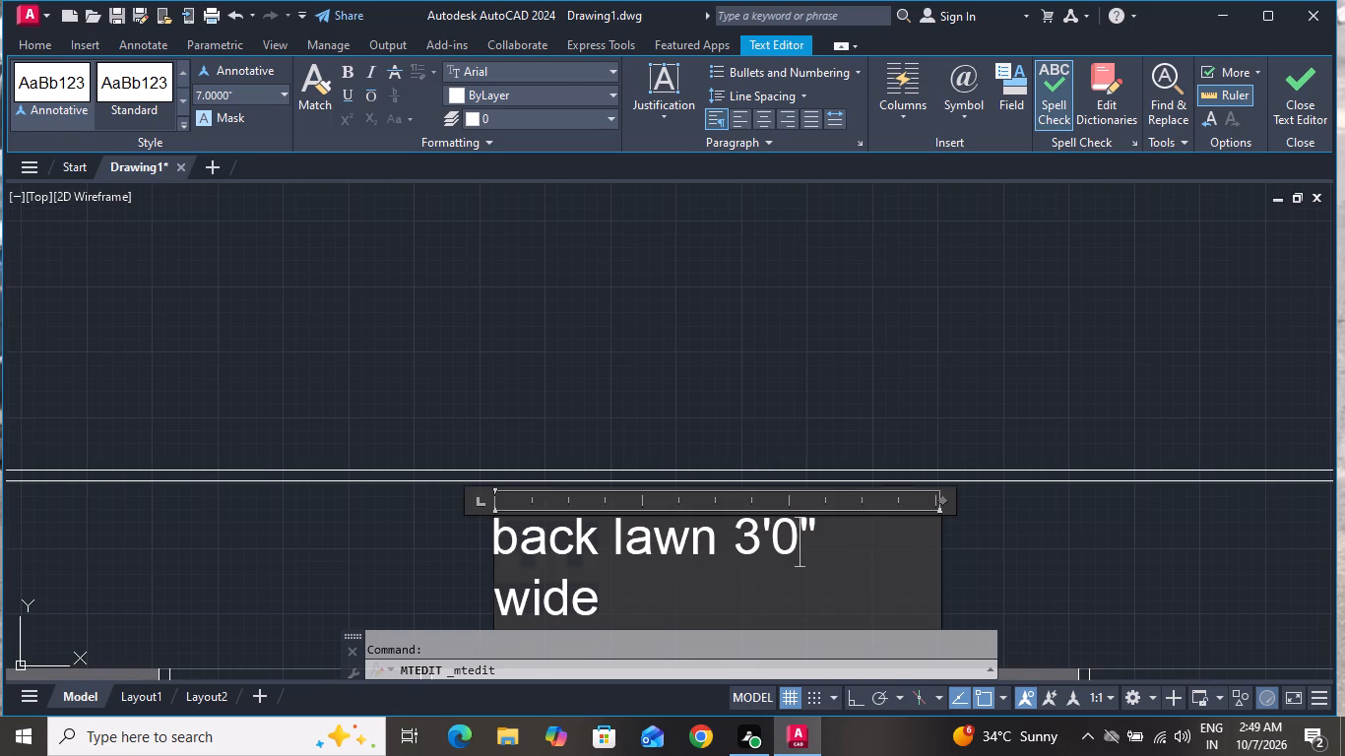
scroll(1035, 503, "down", 2)
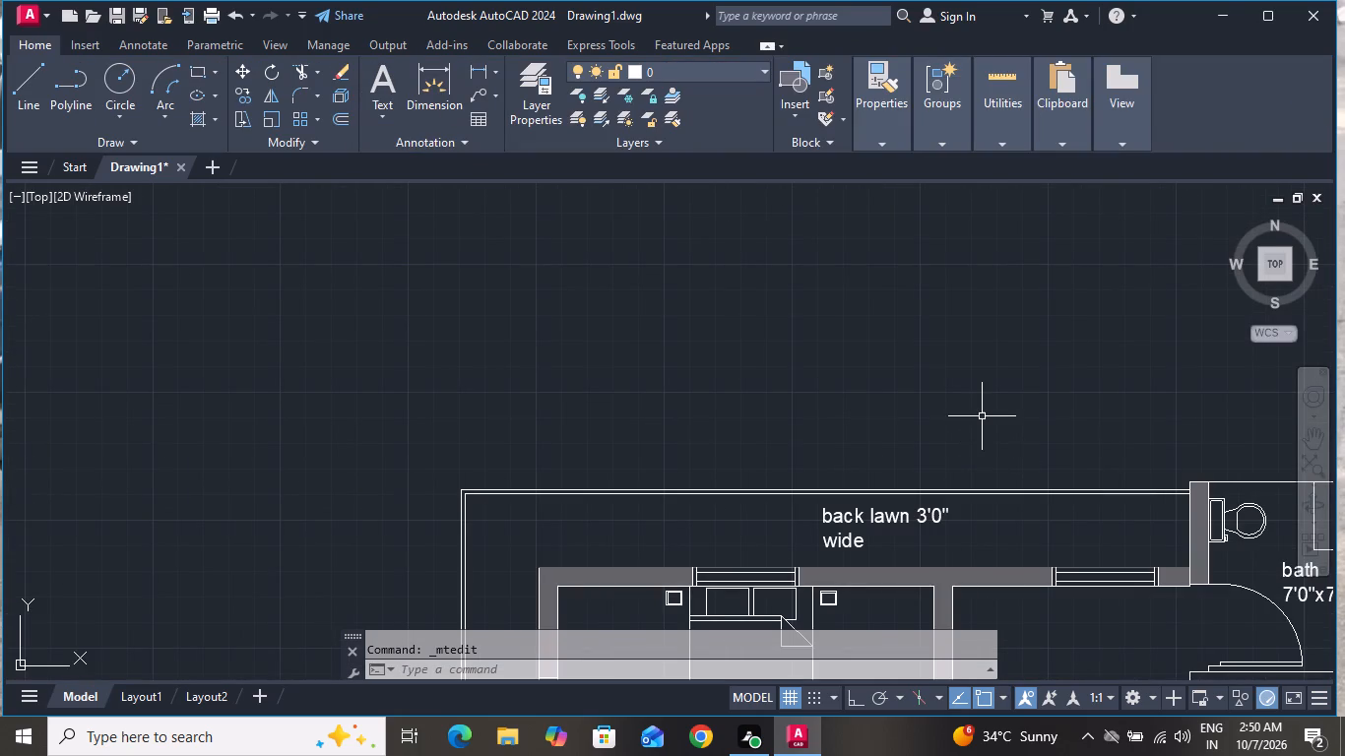
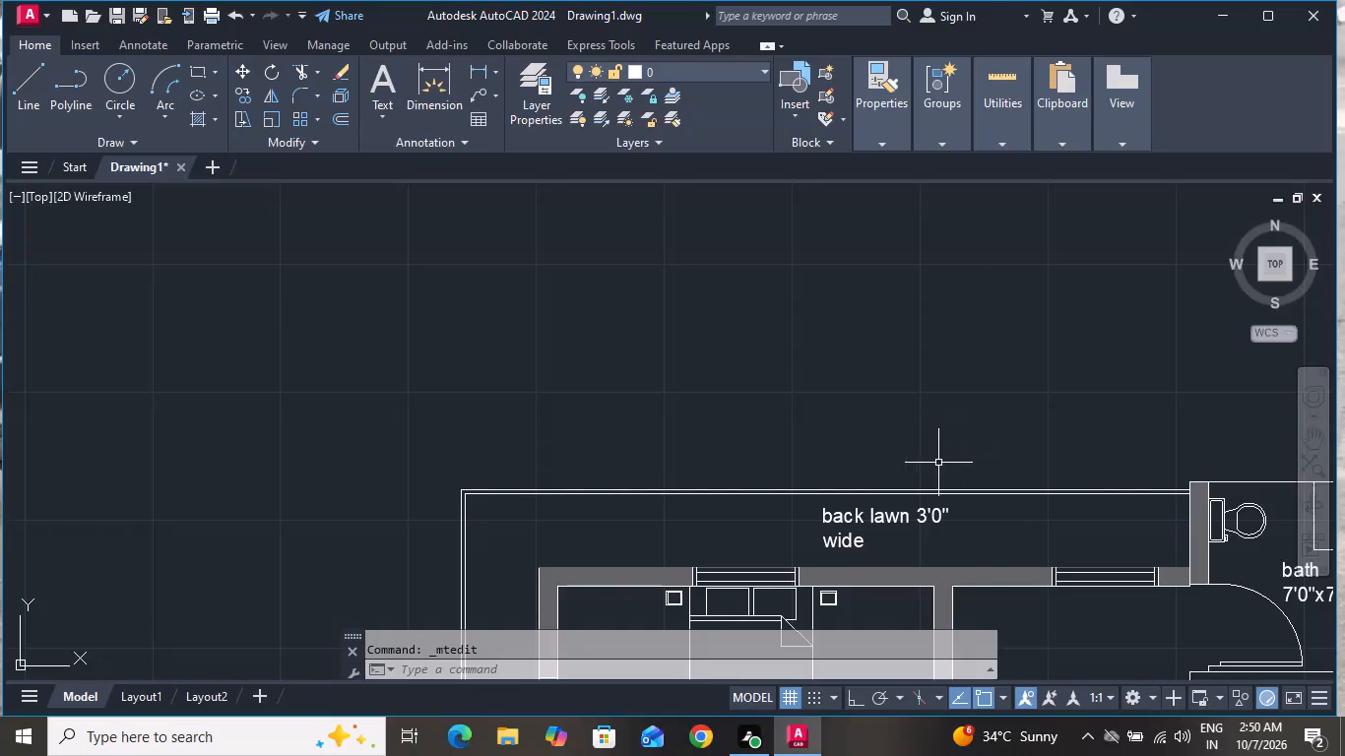
Look over the whole floor plan to check the room, parking and lawn labels.
scroll(914, 473, "down", 4)
scroll(876, 542, "up", 1)
scroll(1004, 496, "down", 2)
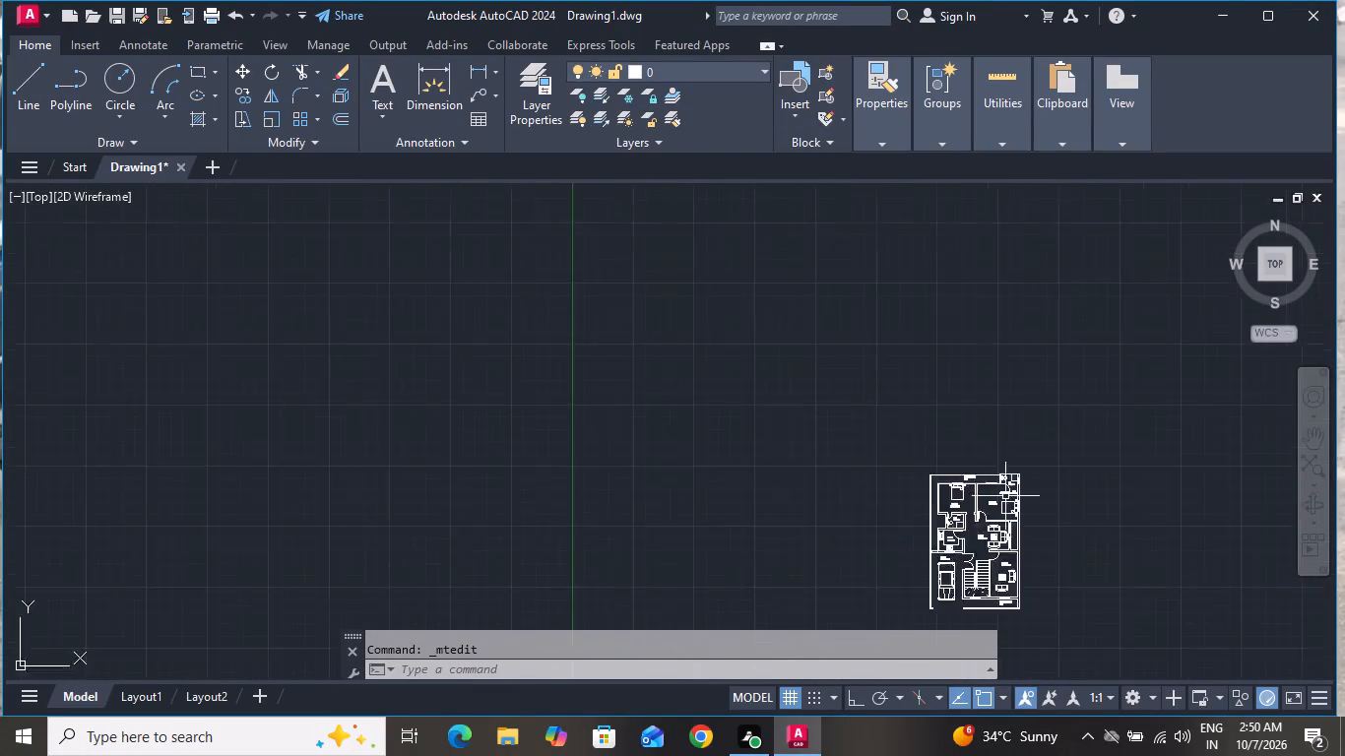
scroll(1005, 496, "down", 1)
scroll(1042, 543, "up", 3)
scroll(1049, 472, "down", 1)
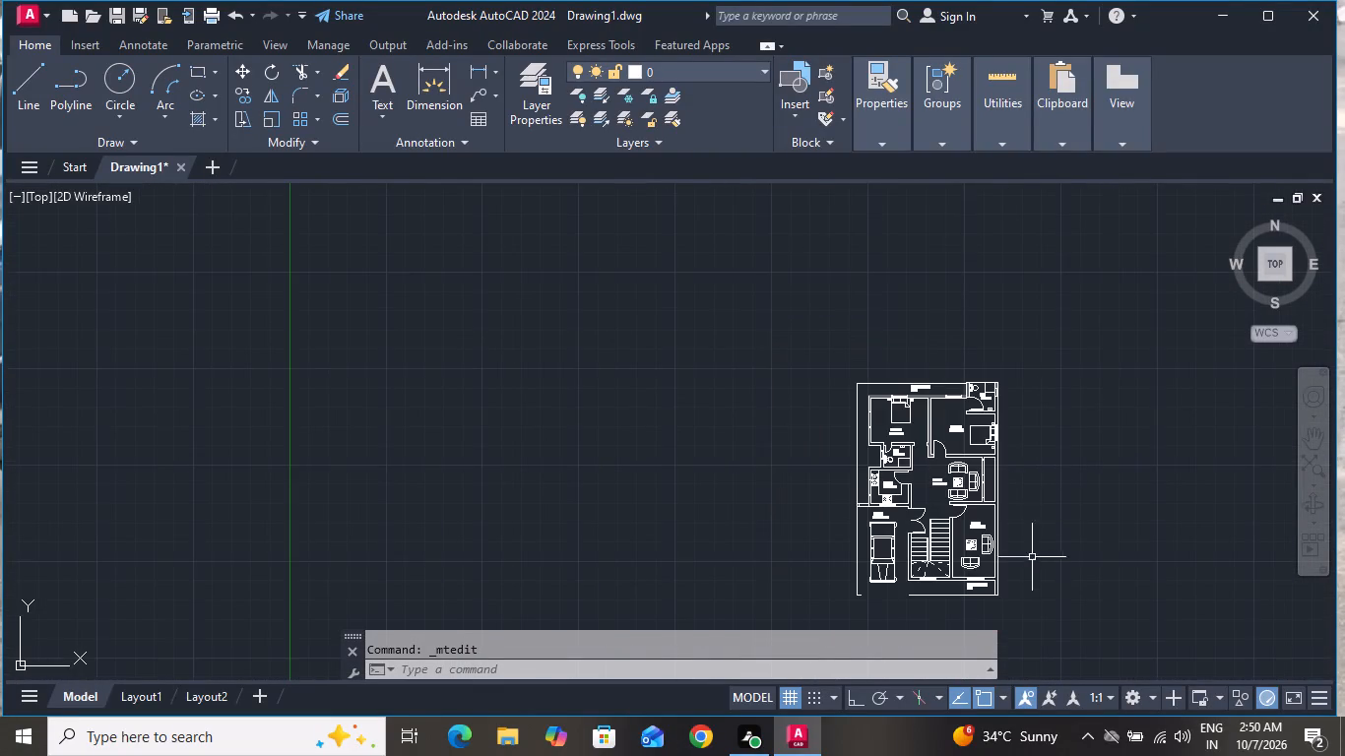
scroll(1027, 581, "up", 4)
scroll(1004, 545, "down", 1)
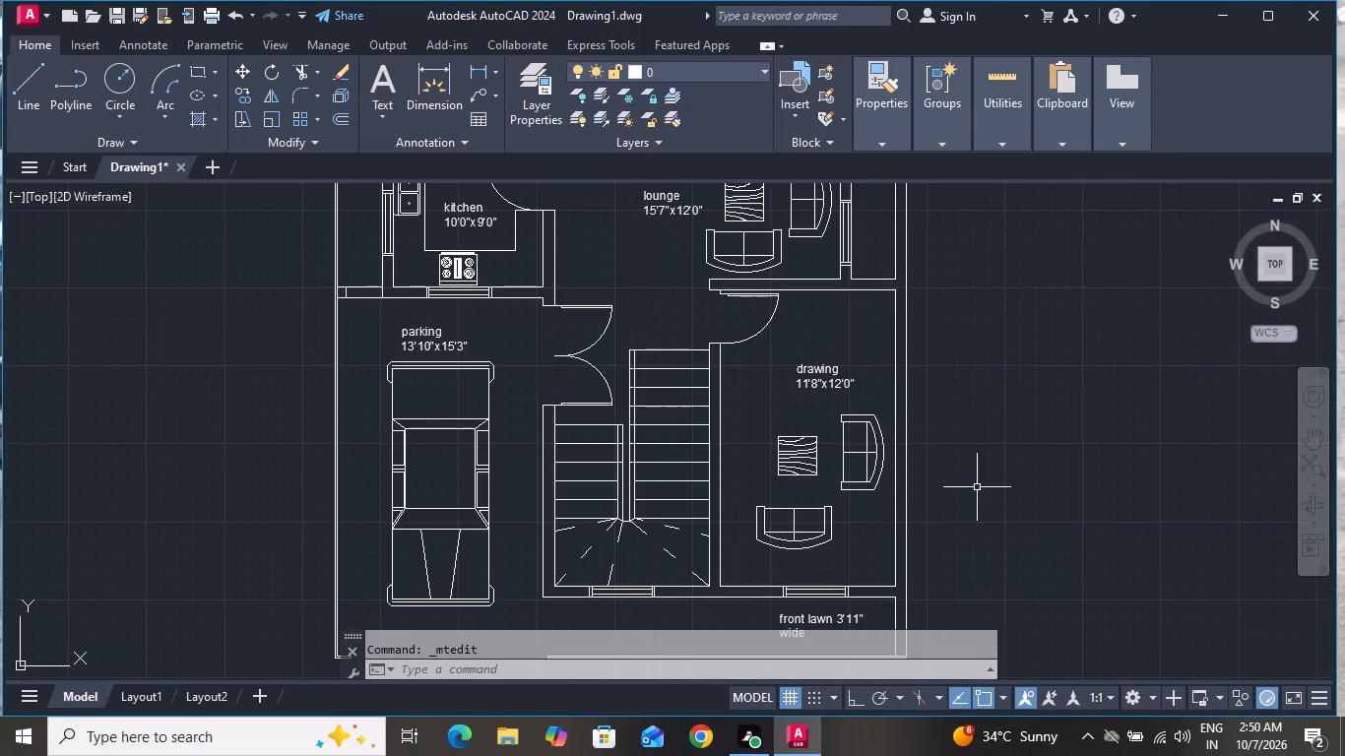
scroll(977, 486, "down", 1)
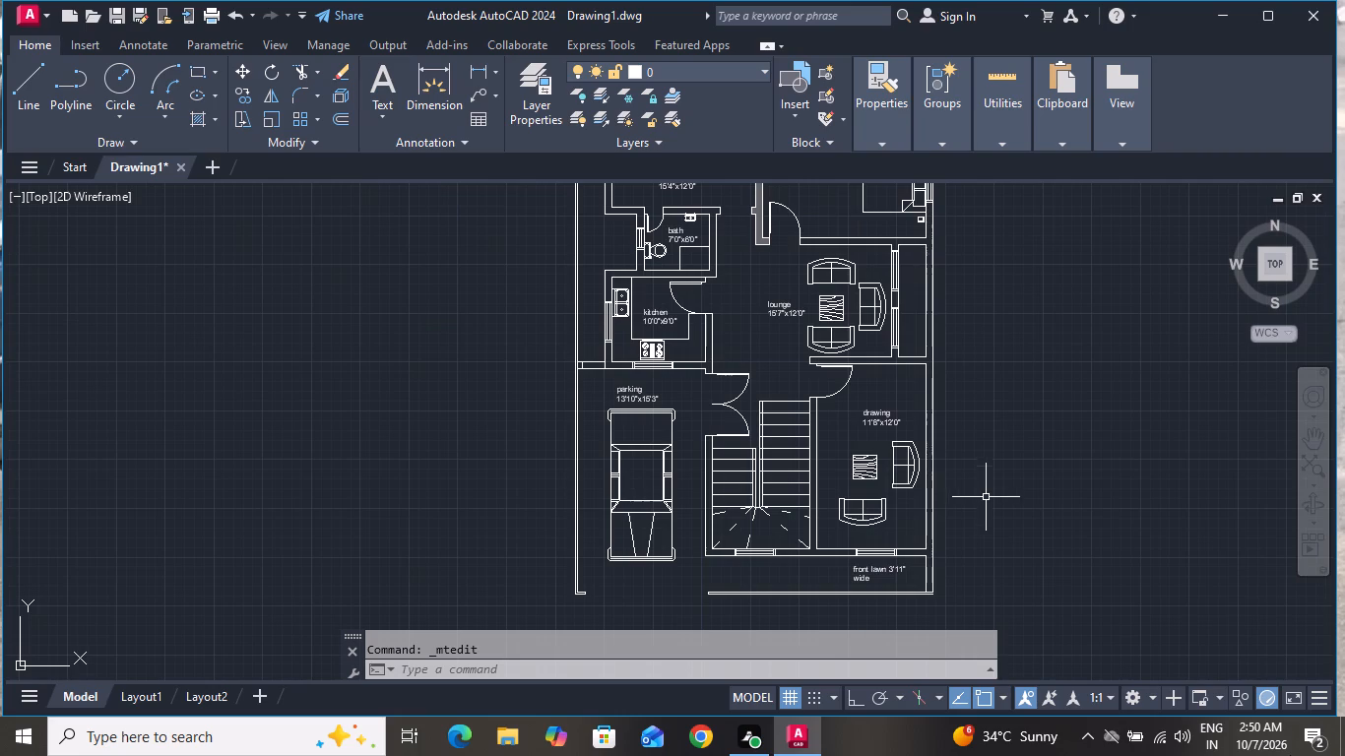
scroll(1187, 442, "down", 3)
scroll(1130, 435, "up", 2)
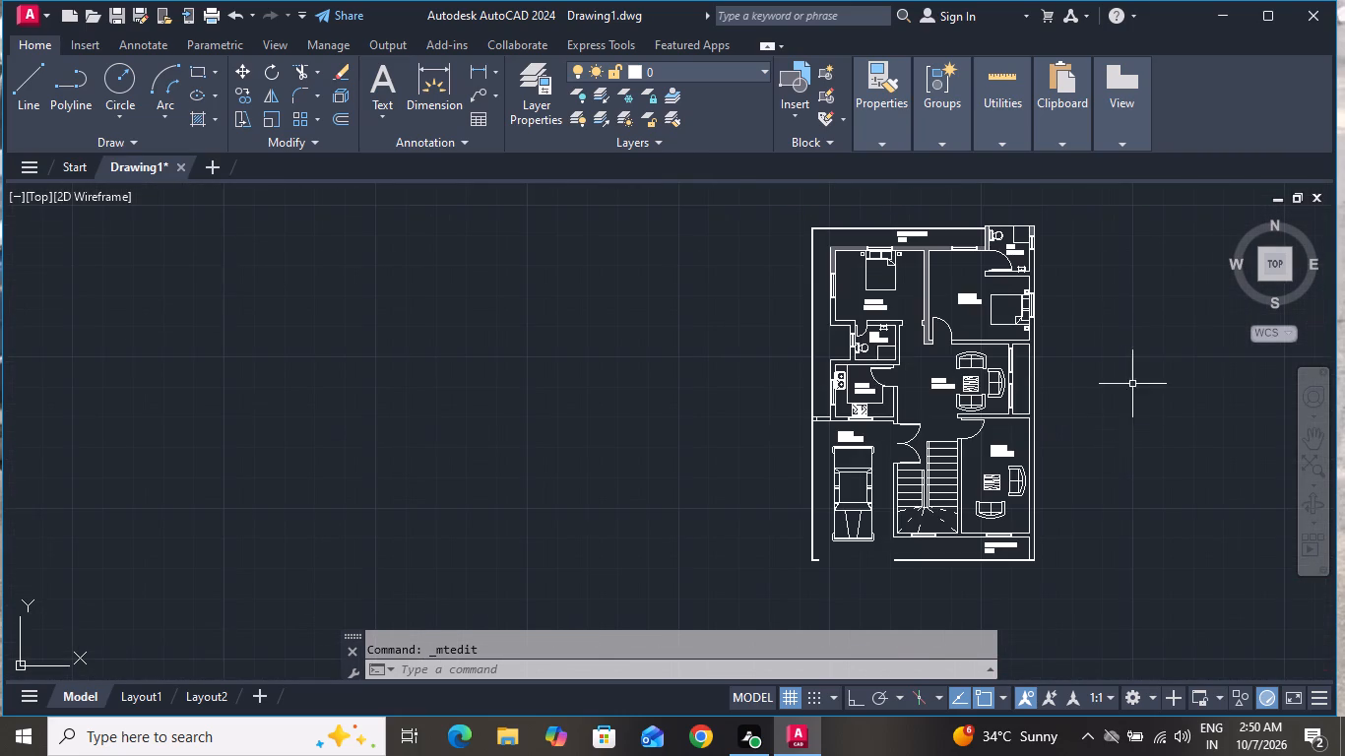
scroll(918, 215, "up", 2)
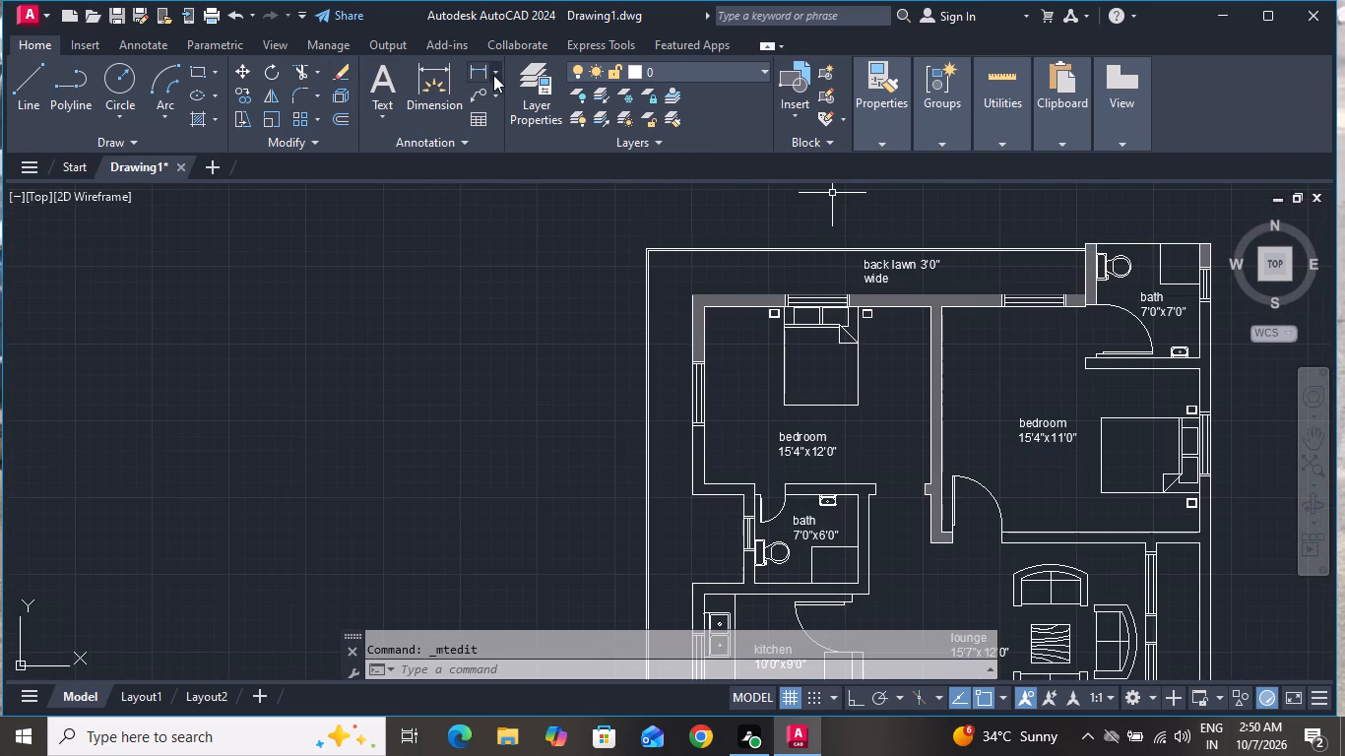
Add a multiline text title reading "ground floor plan" in the empty space south of the front boundary wall.
left_click(376, 86)
scroll(680, 263, "down", 2)
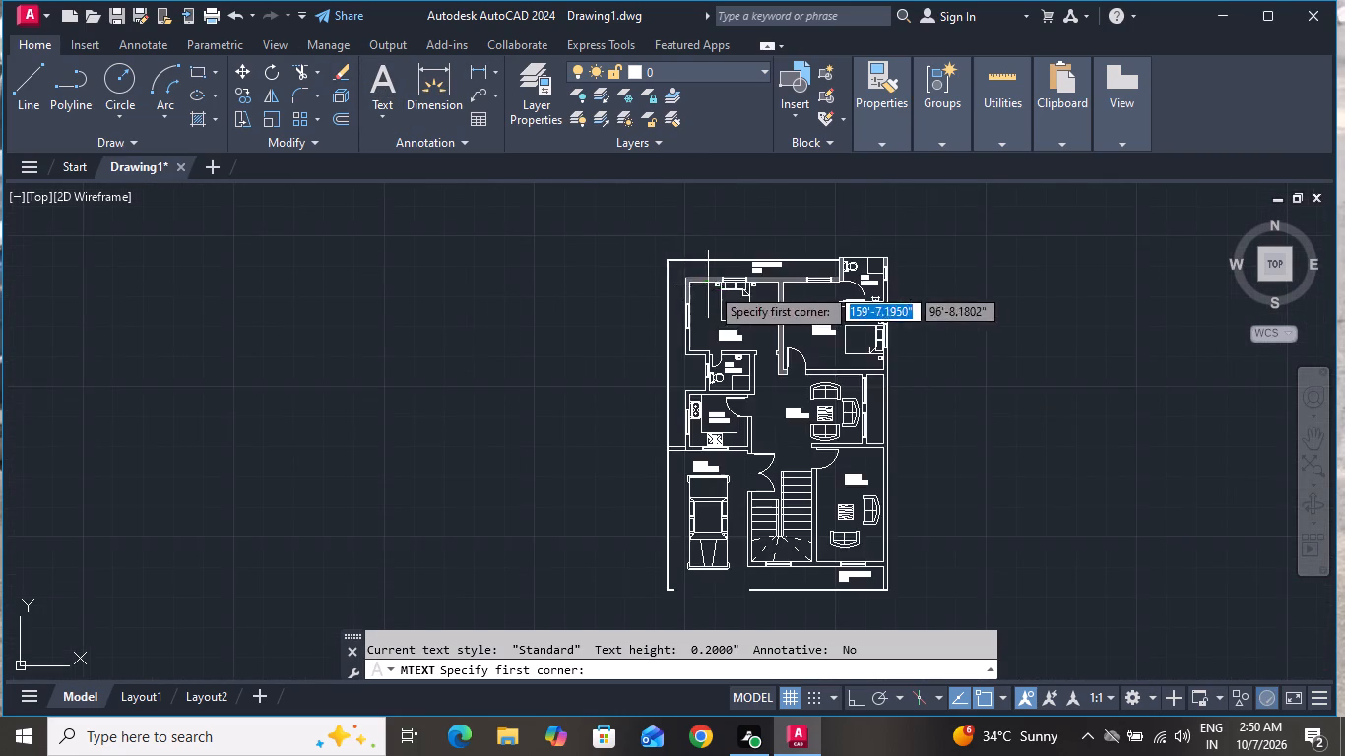
scroll(738, 316, "down", 3)
scroll(737, 418, "up", 4)
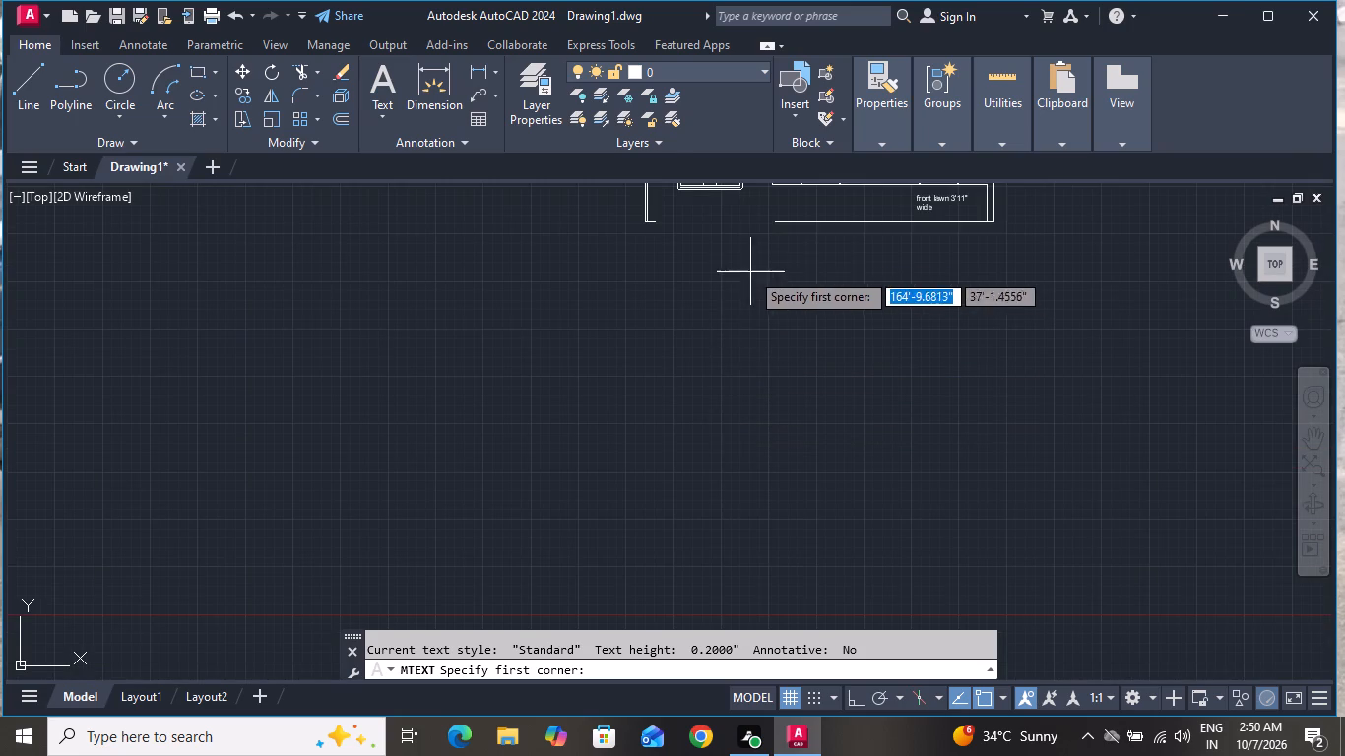
left_click(745, 252)
left_click(1032, 277)
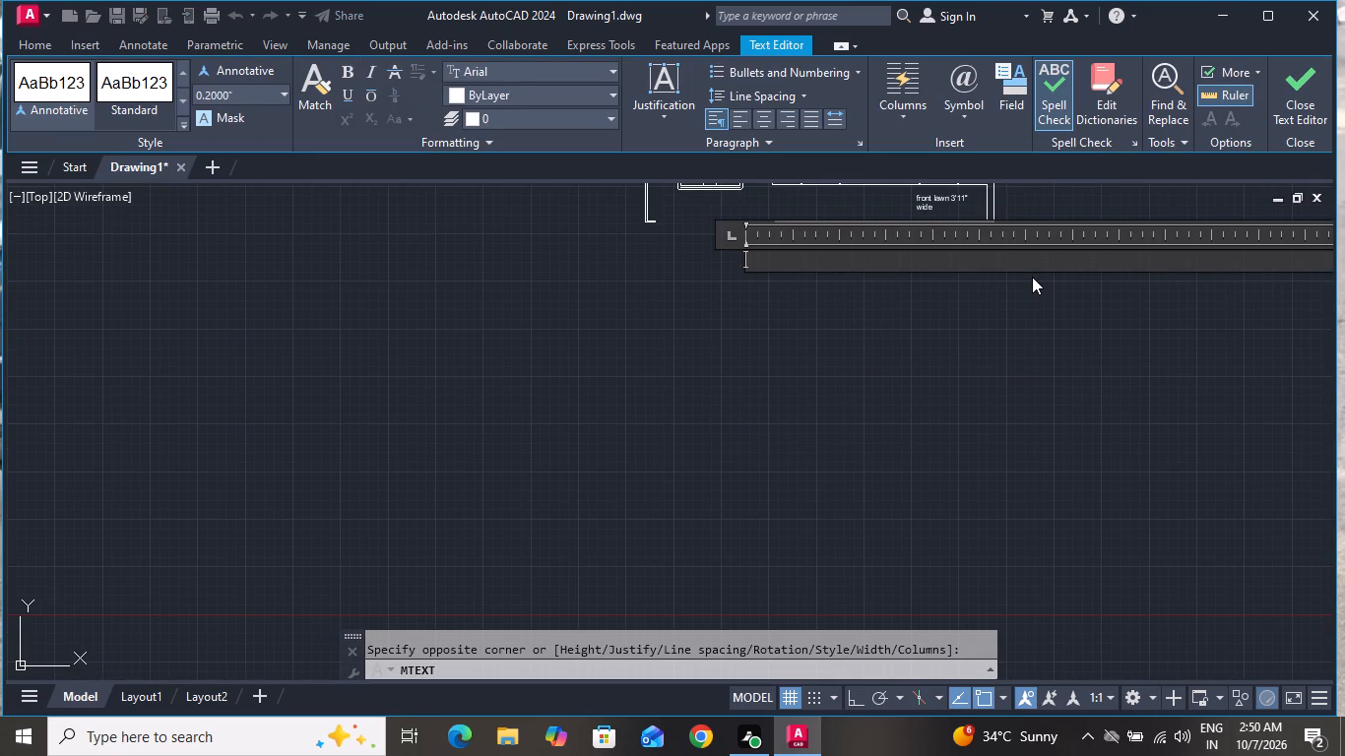
type("gro")
type("un")
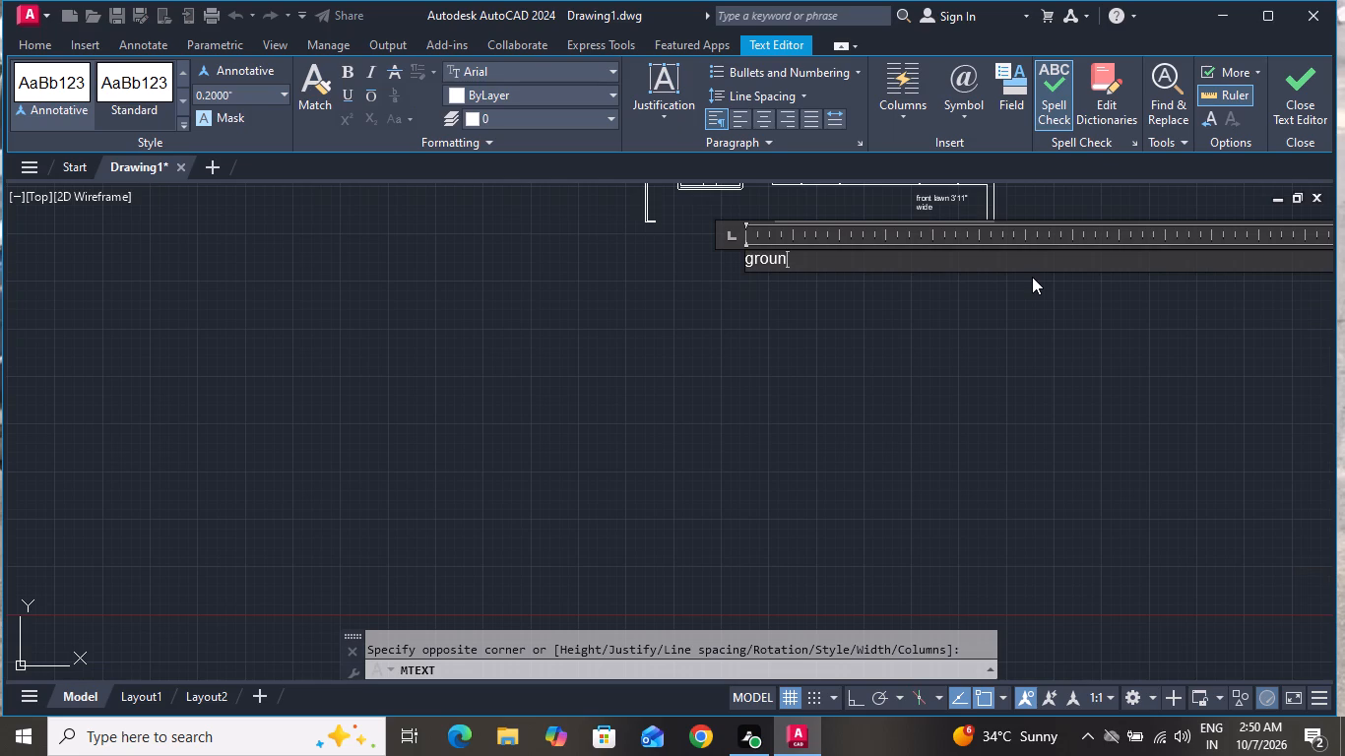
type("d")
key("space")
key("f")
type("ll")
key("BackSpace")
type("oor")
key("space")
type("plan")
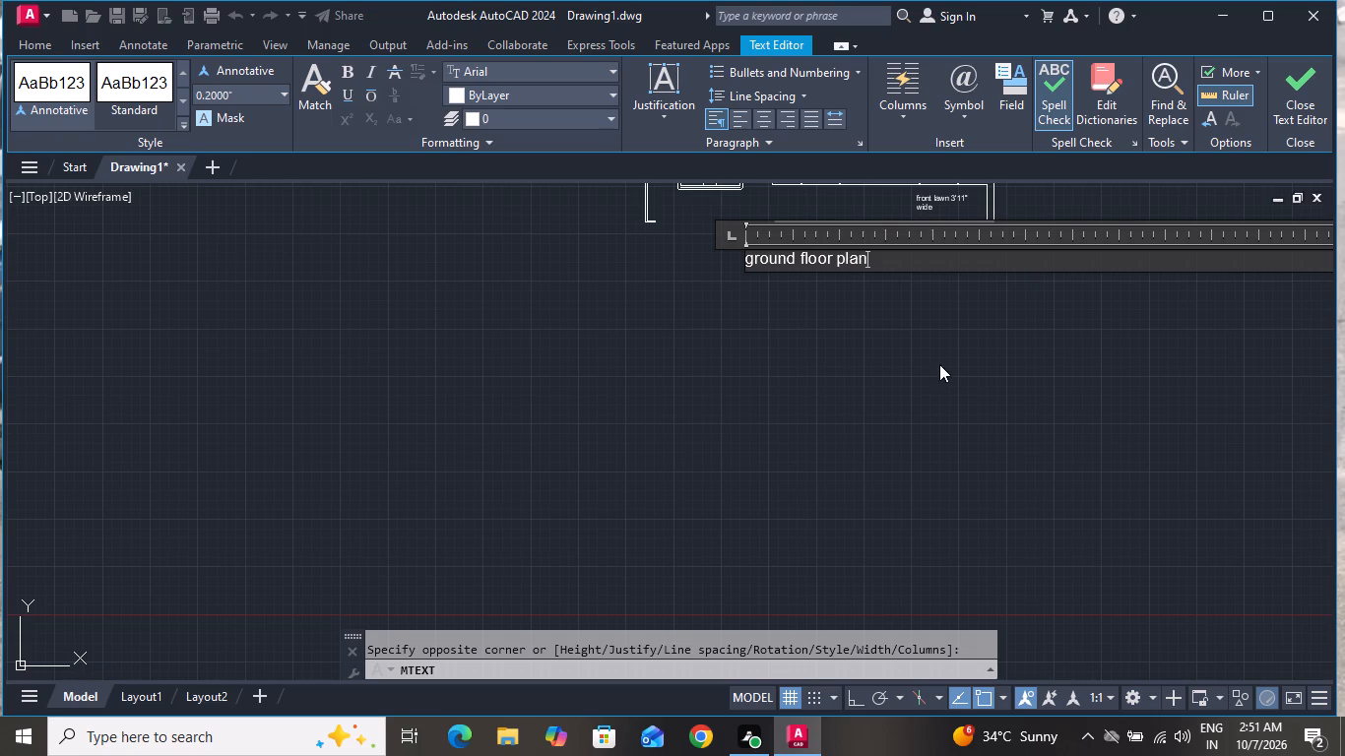
left_click(937, 364)
Set the text height of the "ground floor plan" title to 7".
scroll(714, 259, "up", 2)
scroll(714, 259, "down", 1)
scroll(747, 245, "up", 1)
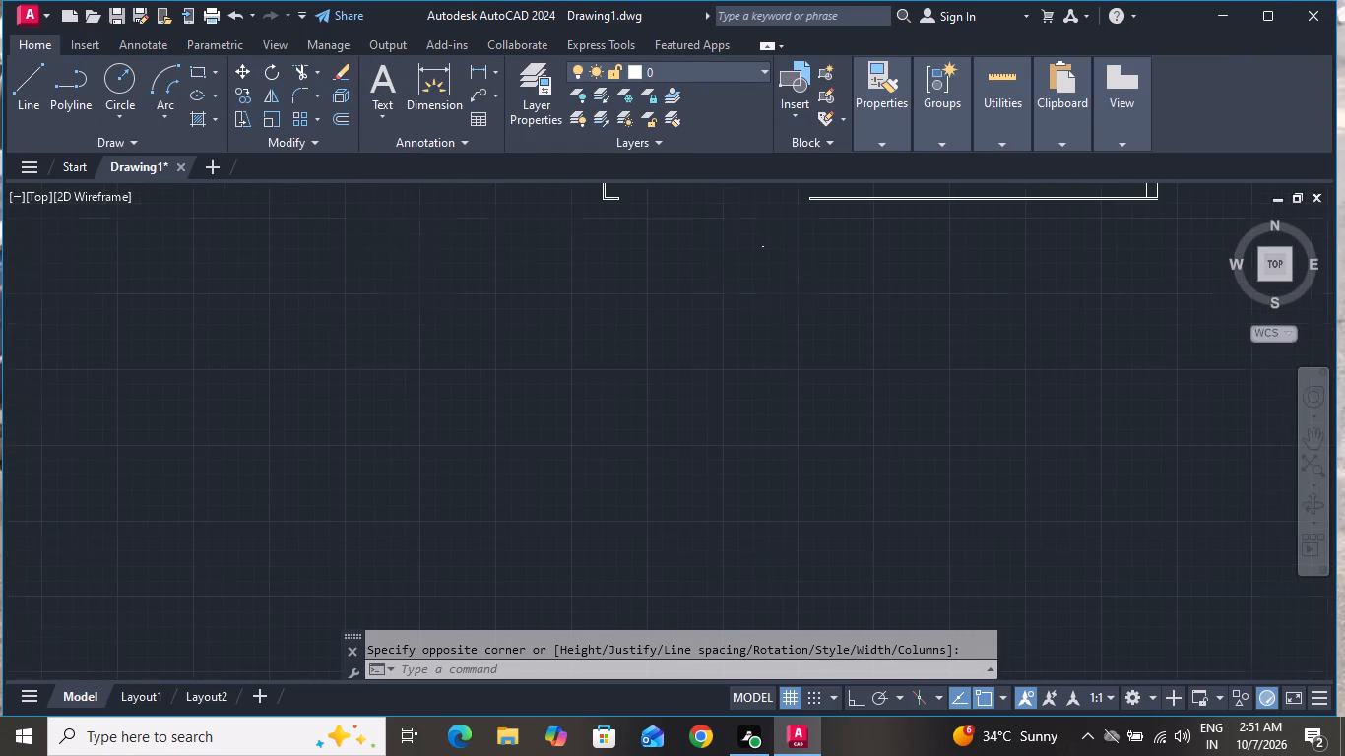
scroll(747, 245, "up", 4)
left_click(816, 273)
right_click(816, 274)
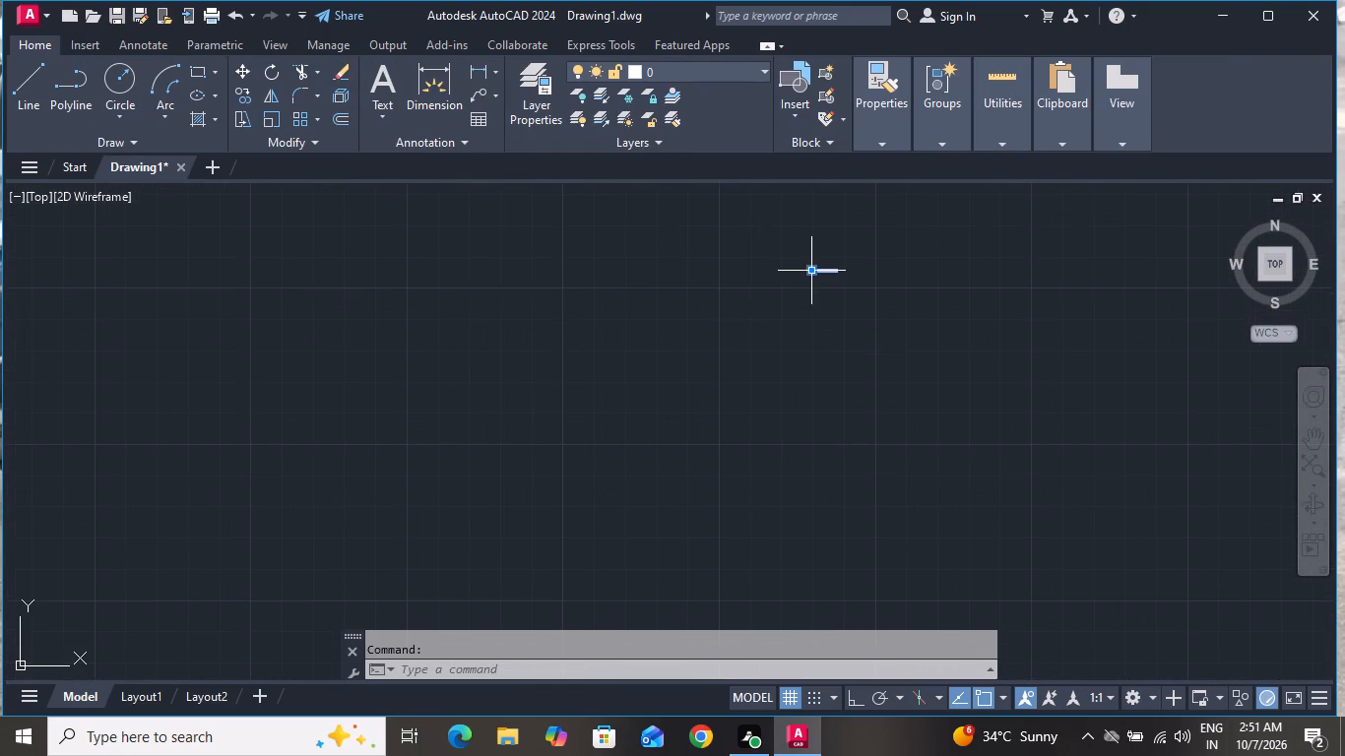
left_click(859, 684)
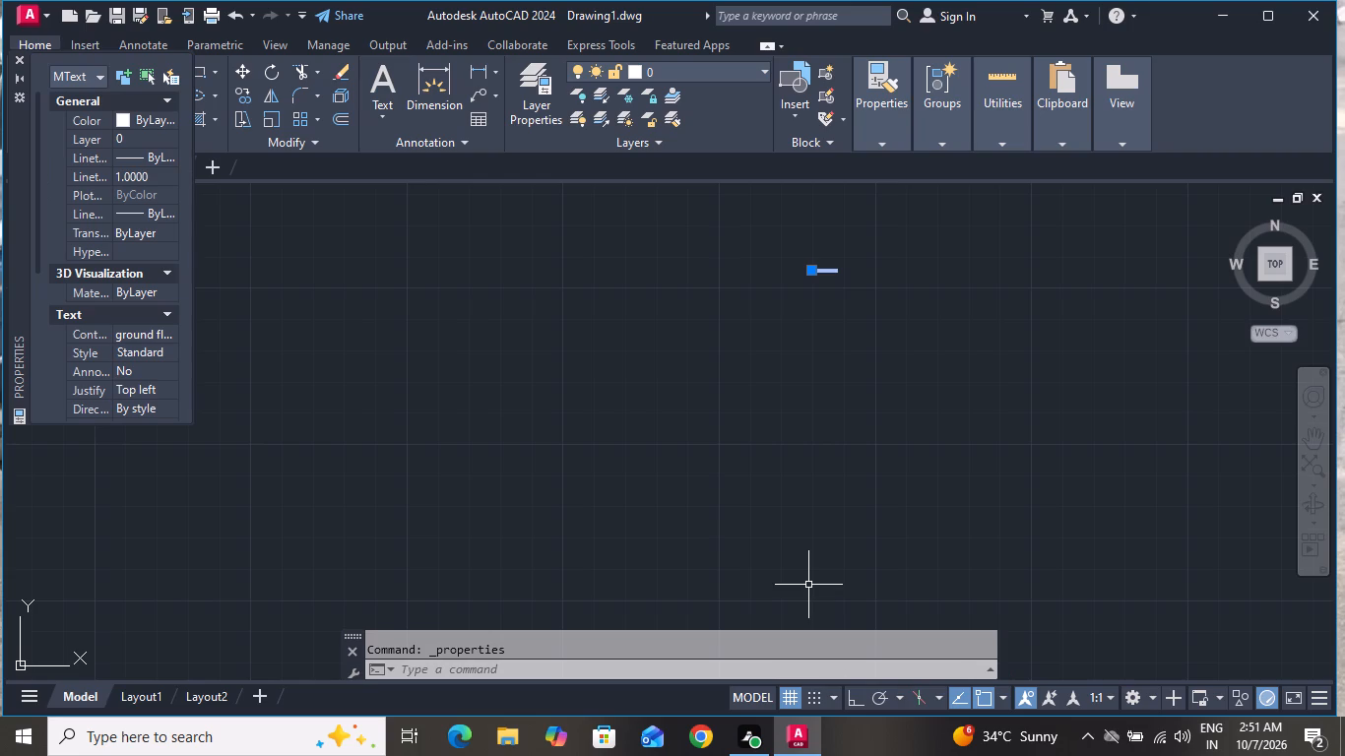
scroll(179, 345, "down", 1)
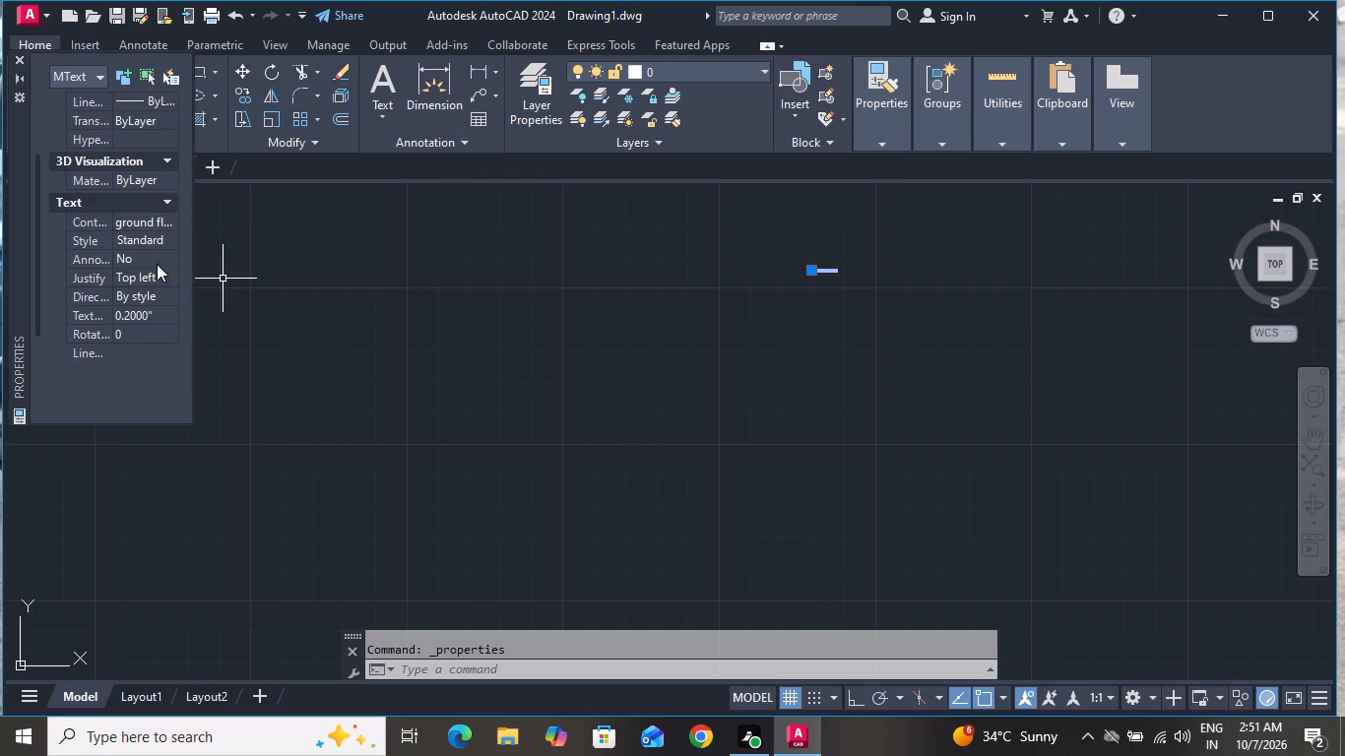
left_click(172, 314)
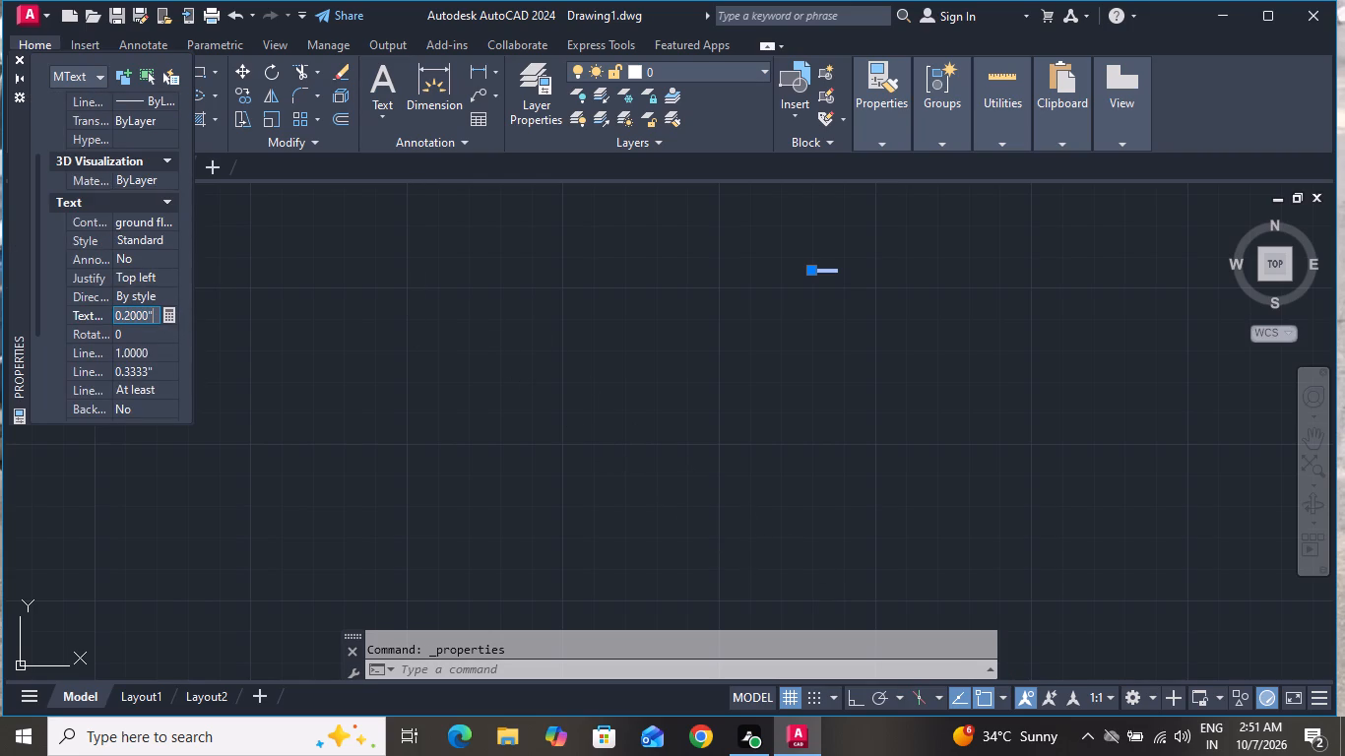
left_click(158, 319)
key("BackSpace")
key("BackSpace")
key("BackSpace")
key("BackSpace")
key("BackSpace")
key("BackSpace")
key("BackSpace")
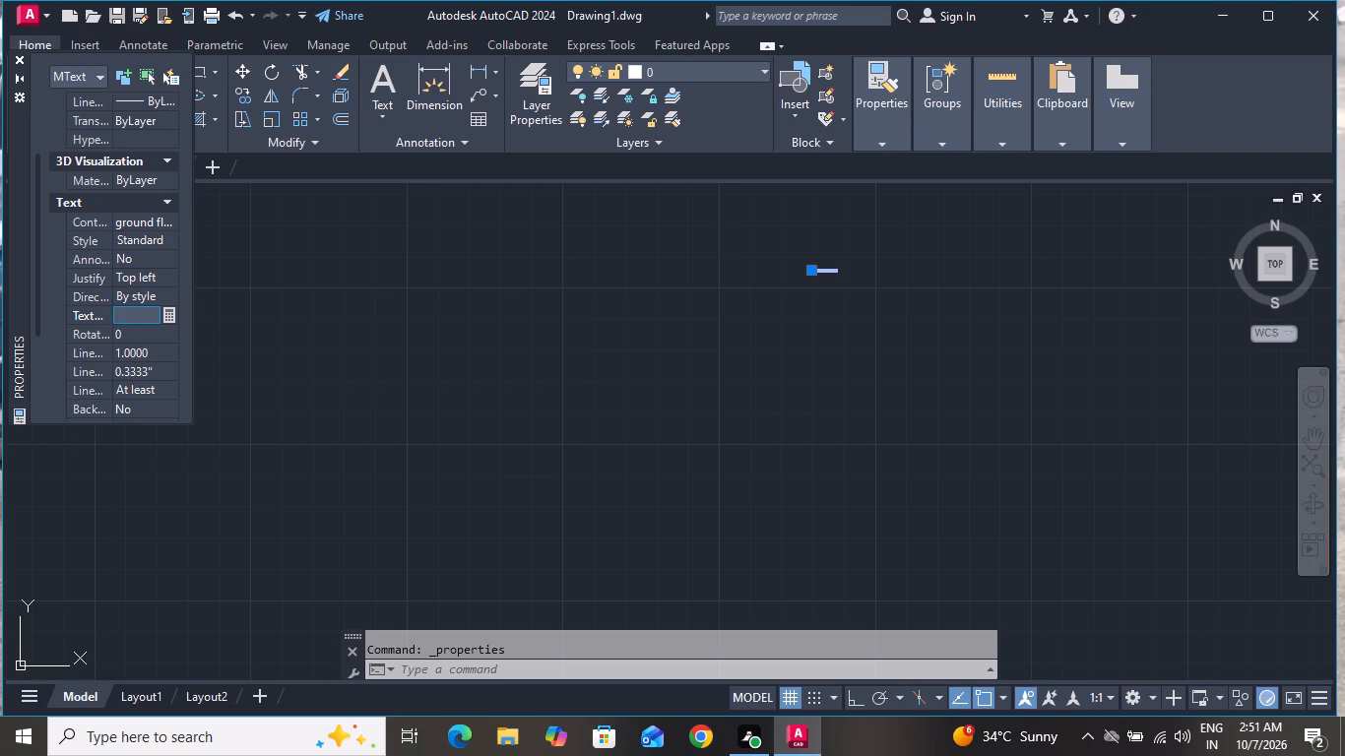
key("7")
key("shift+quotedbl")
left_click(21, 60)
Move the "ground floor plan" title north-east so it sits just beneath the boundary wall south of the front lawn.
scroll(328, 348, "up", 1)
scroll(328, 351, "down", 5)
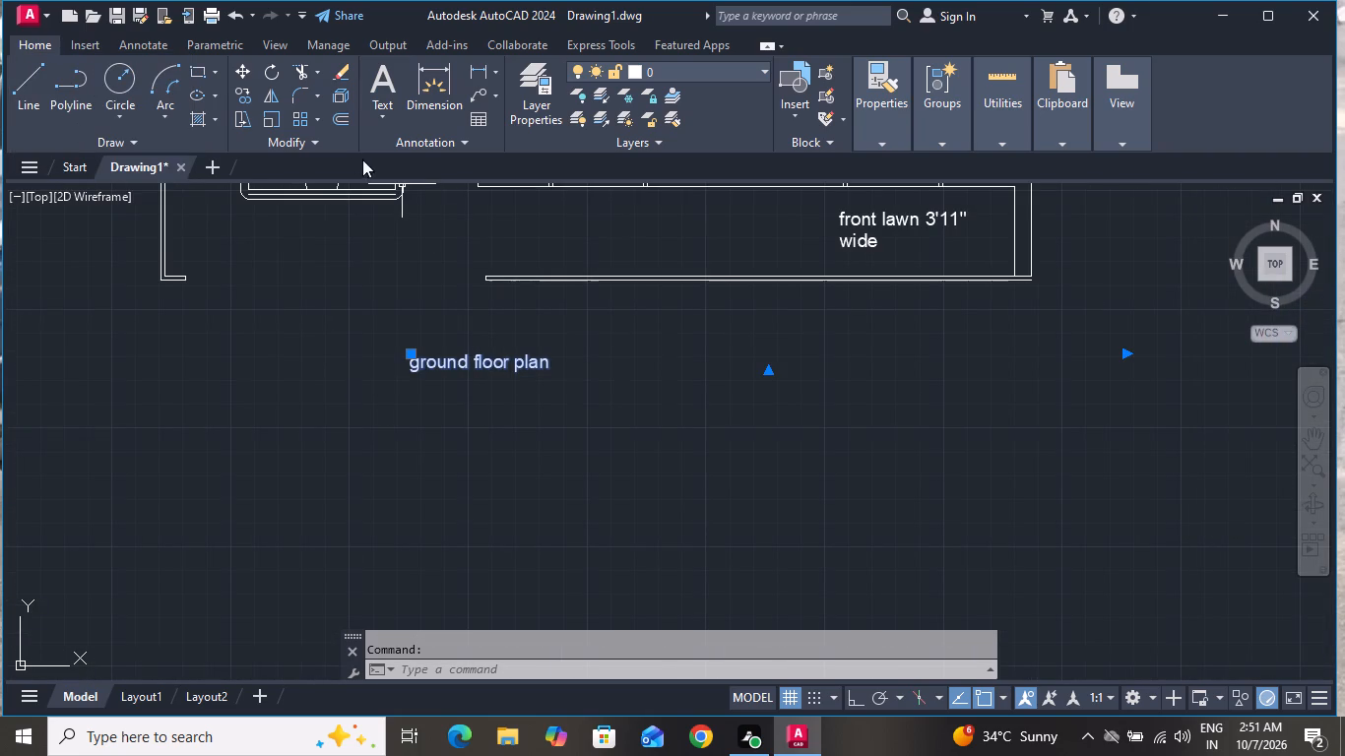
left_click(239, 65)
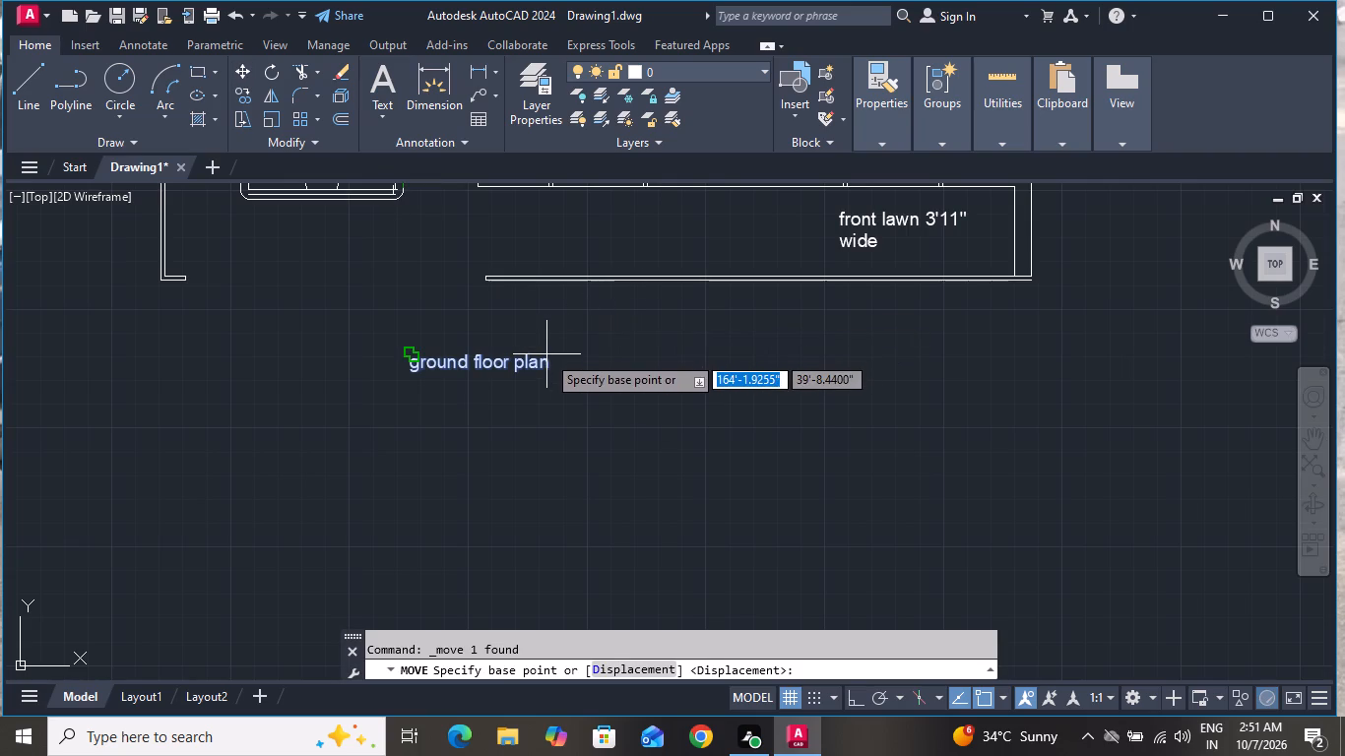
left_click(546, 356)
left_click(545, 311)
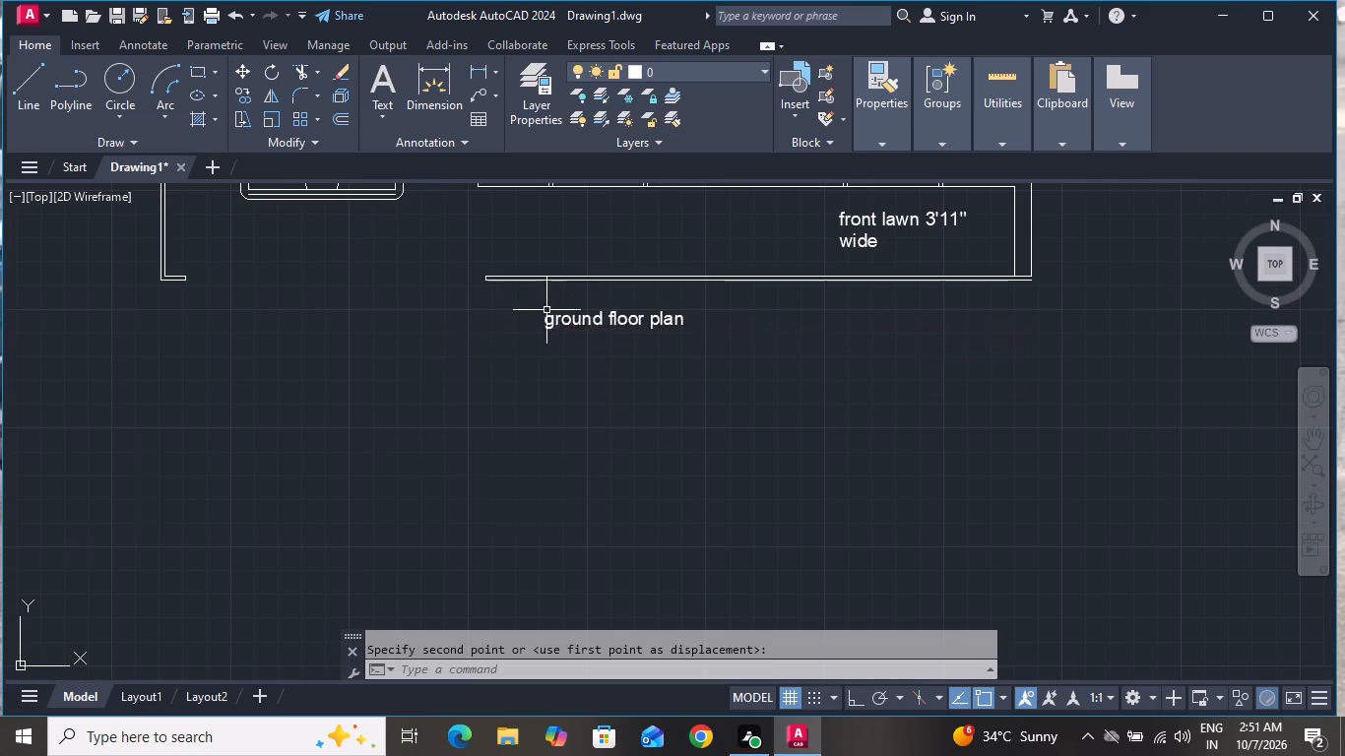
Hatch the walls around the 7'0"x6'0" bath and the adjoining bedroom wall with the SOLID pattern.
scroll(671, 386, "down", 3)
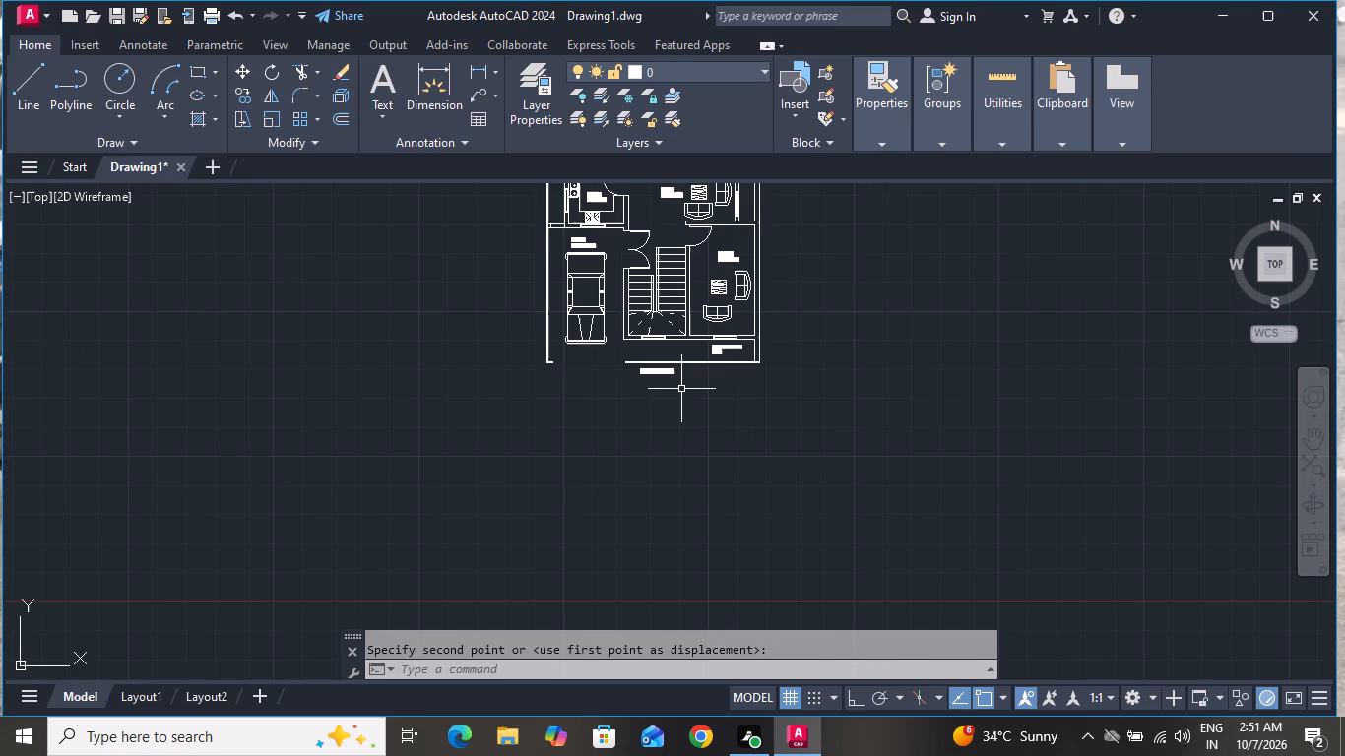
scroll(703, 419, "down", 1)
scroll(735, 334, "down", 1)
scroll(739, 184, "up", 2)
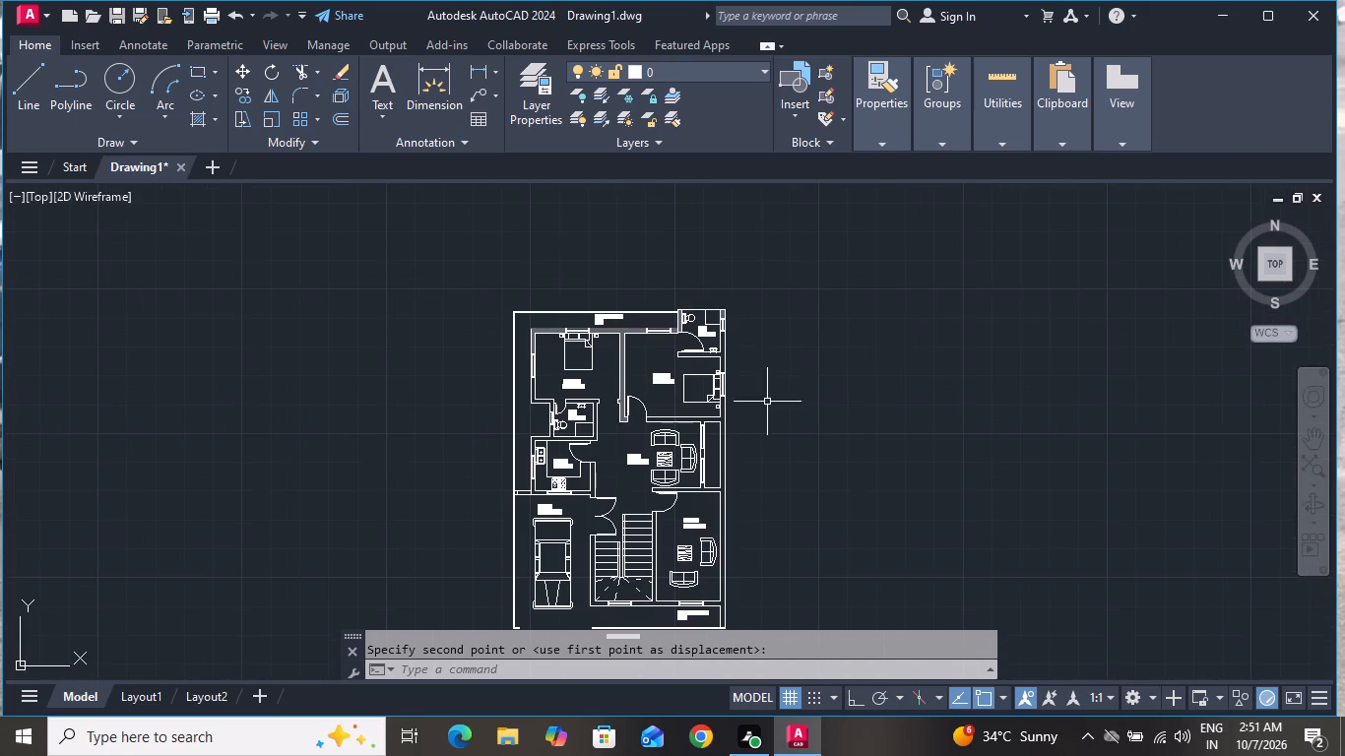
scroll(736, 434, "up", 2)
scroll(730, 438, "down", 1)
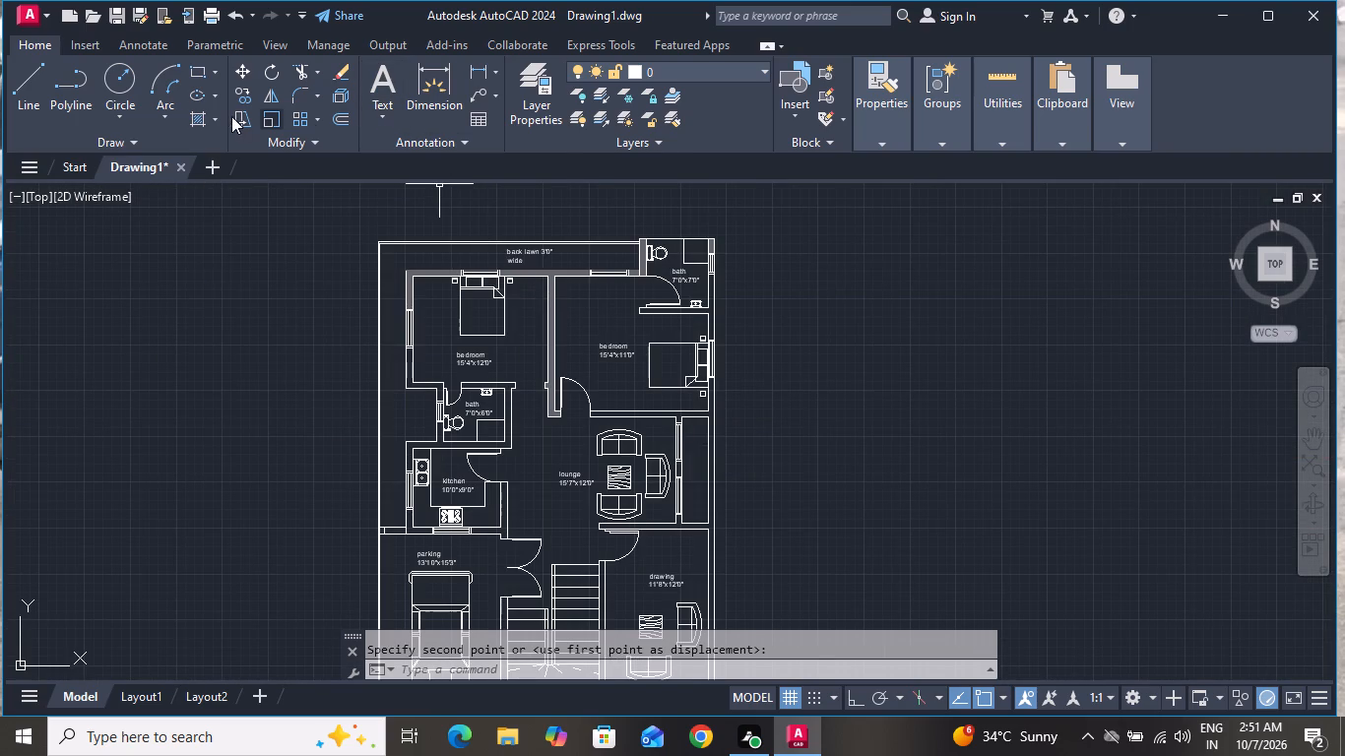
left_click(194, 119)
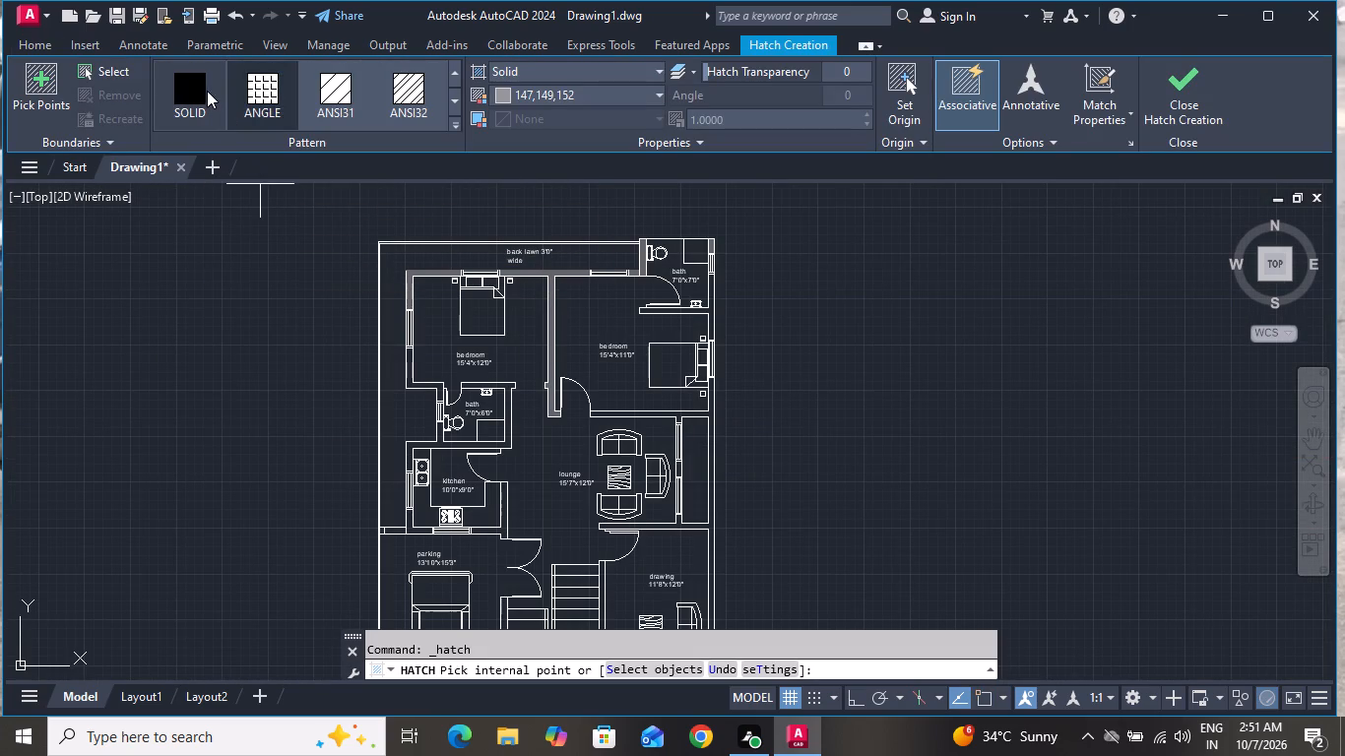
left_click(207, 91)
scroll(425, 400, "up", 3)
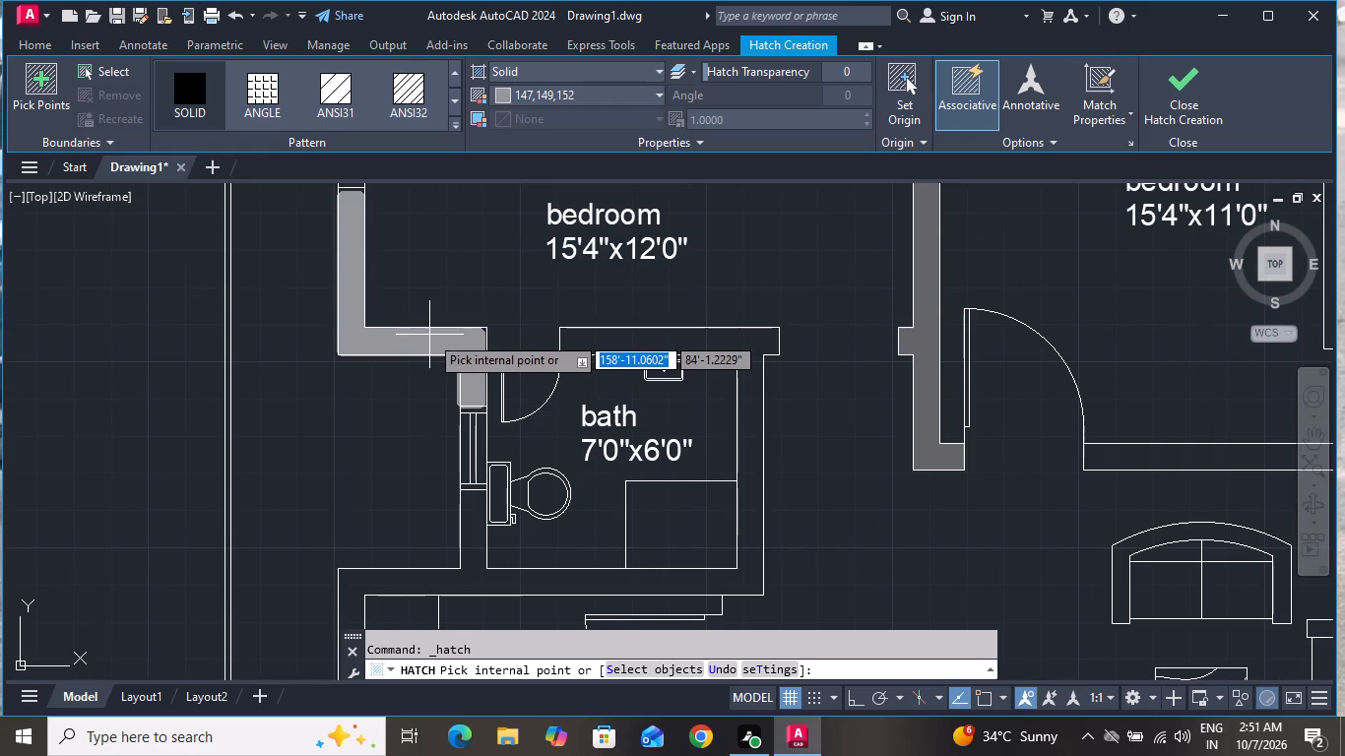
left_click(431, 335)
left_click(651, 339)
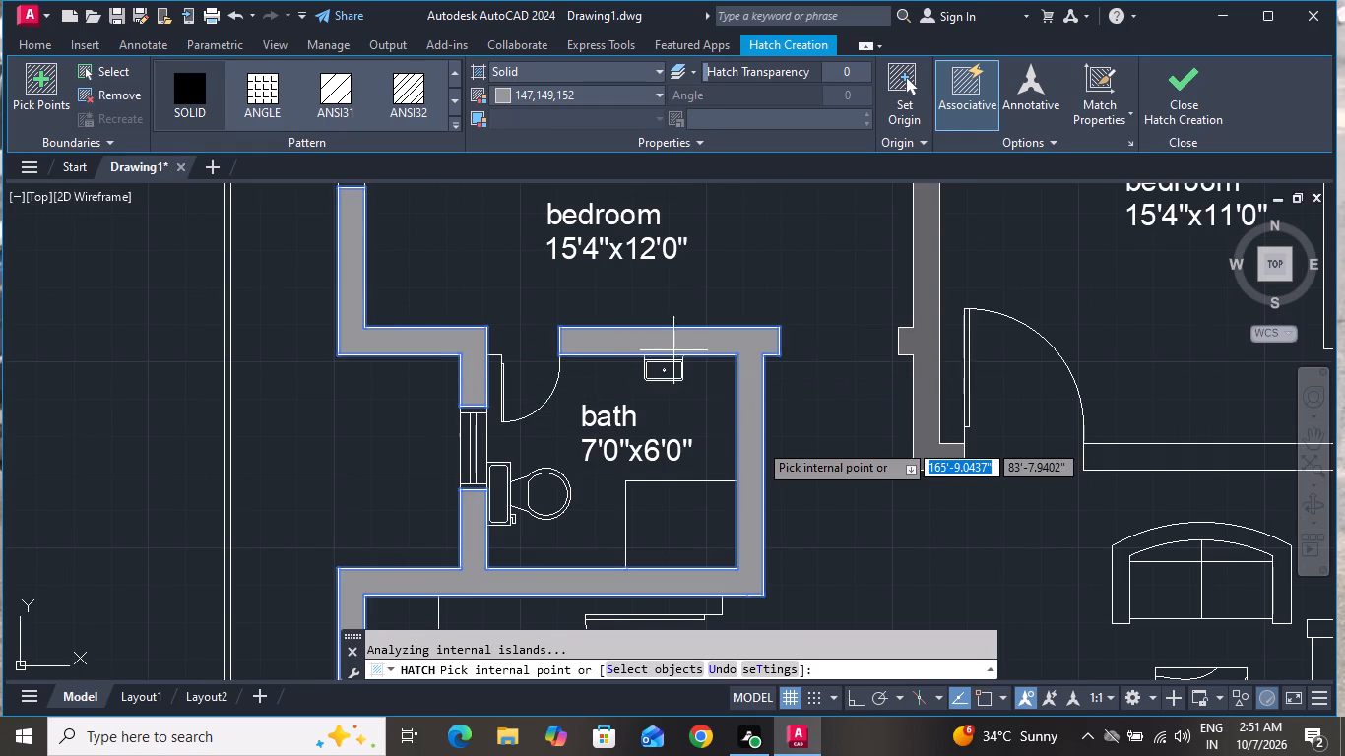
Add solid hatching to the walls at the kitchen's south-west and south-east corners and the short wall stub beside the parking.
scroll(757, 436, "down", 5)
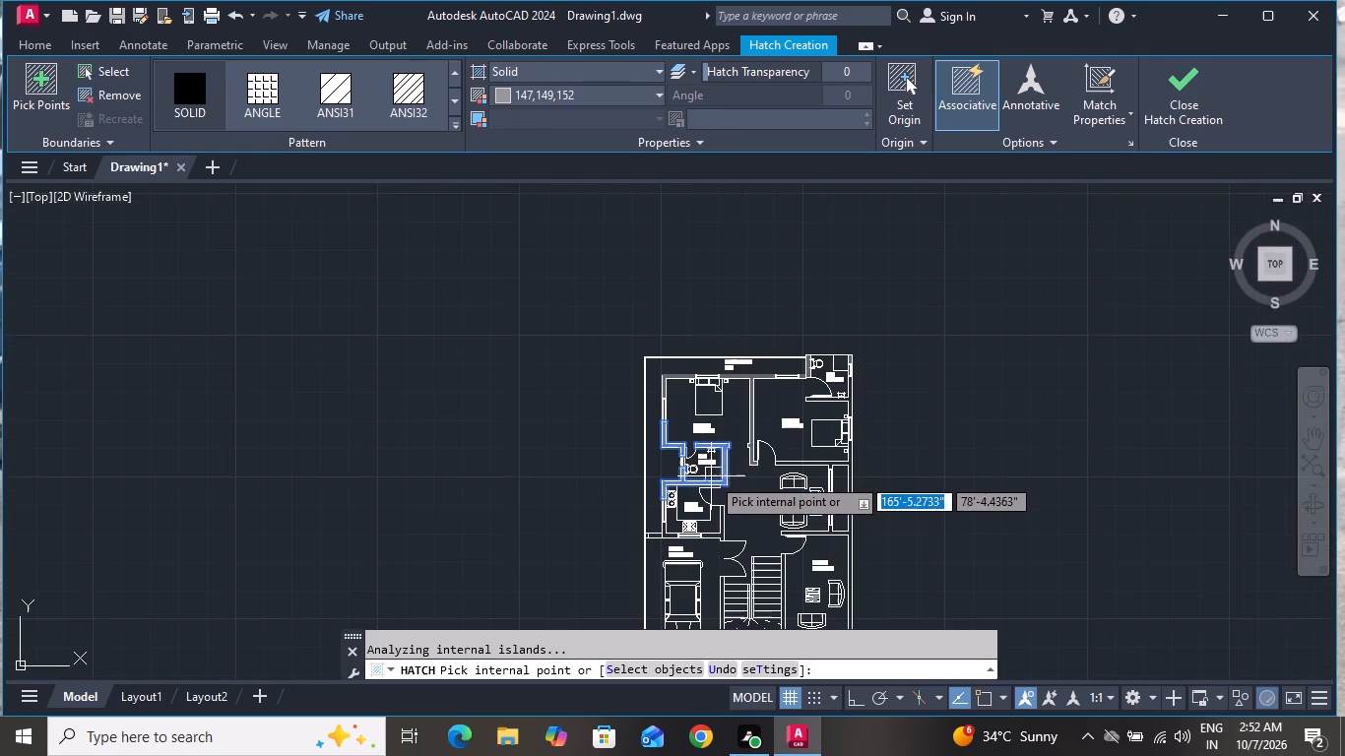
scroll(655, 548, "up", 5)
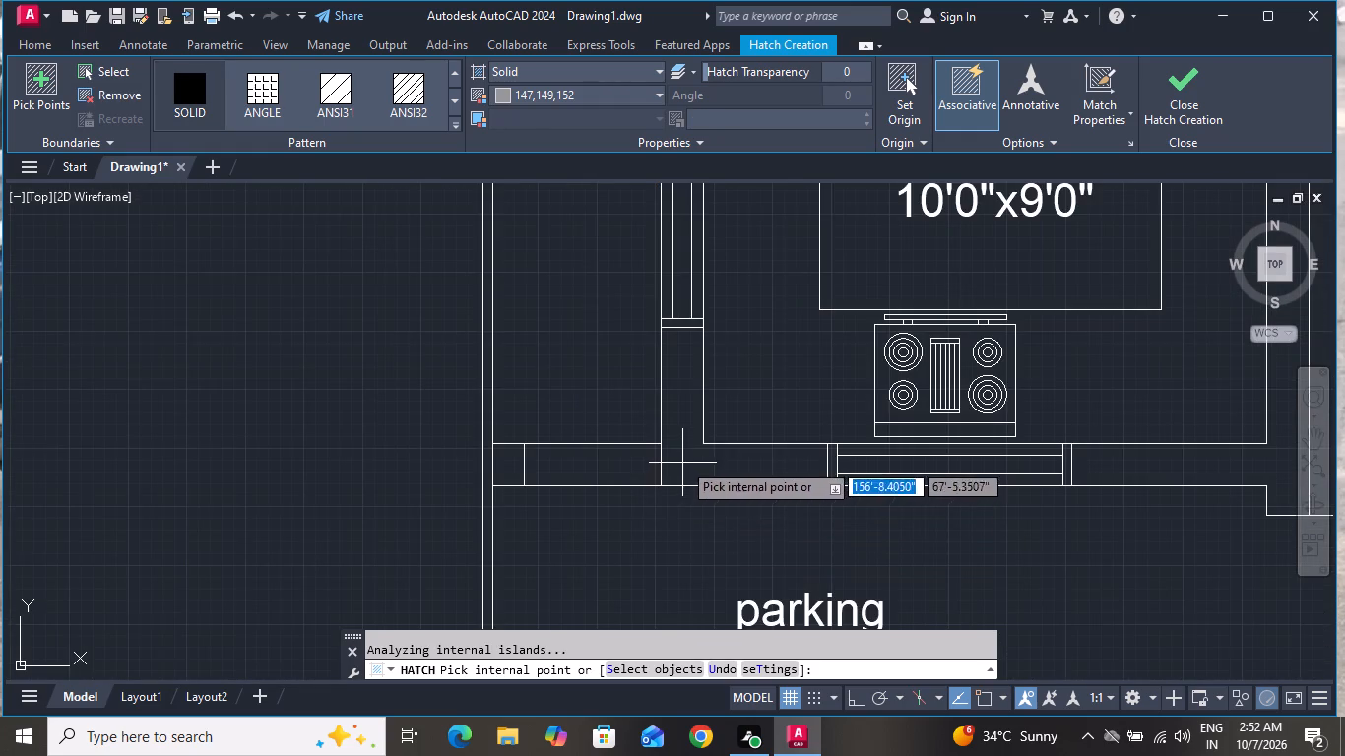
left_click(683, 461)
left_click(600, 476)
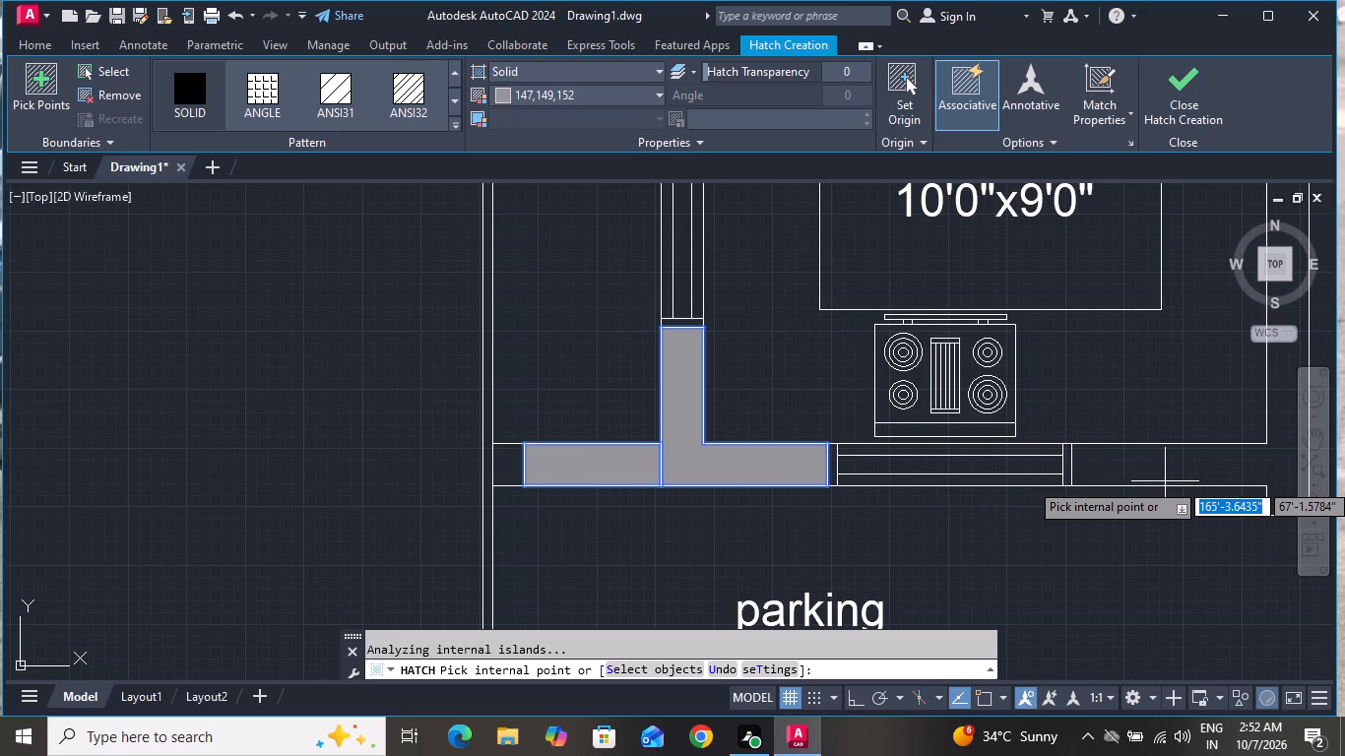
left_click(1165, 474)
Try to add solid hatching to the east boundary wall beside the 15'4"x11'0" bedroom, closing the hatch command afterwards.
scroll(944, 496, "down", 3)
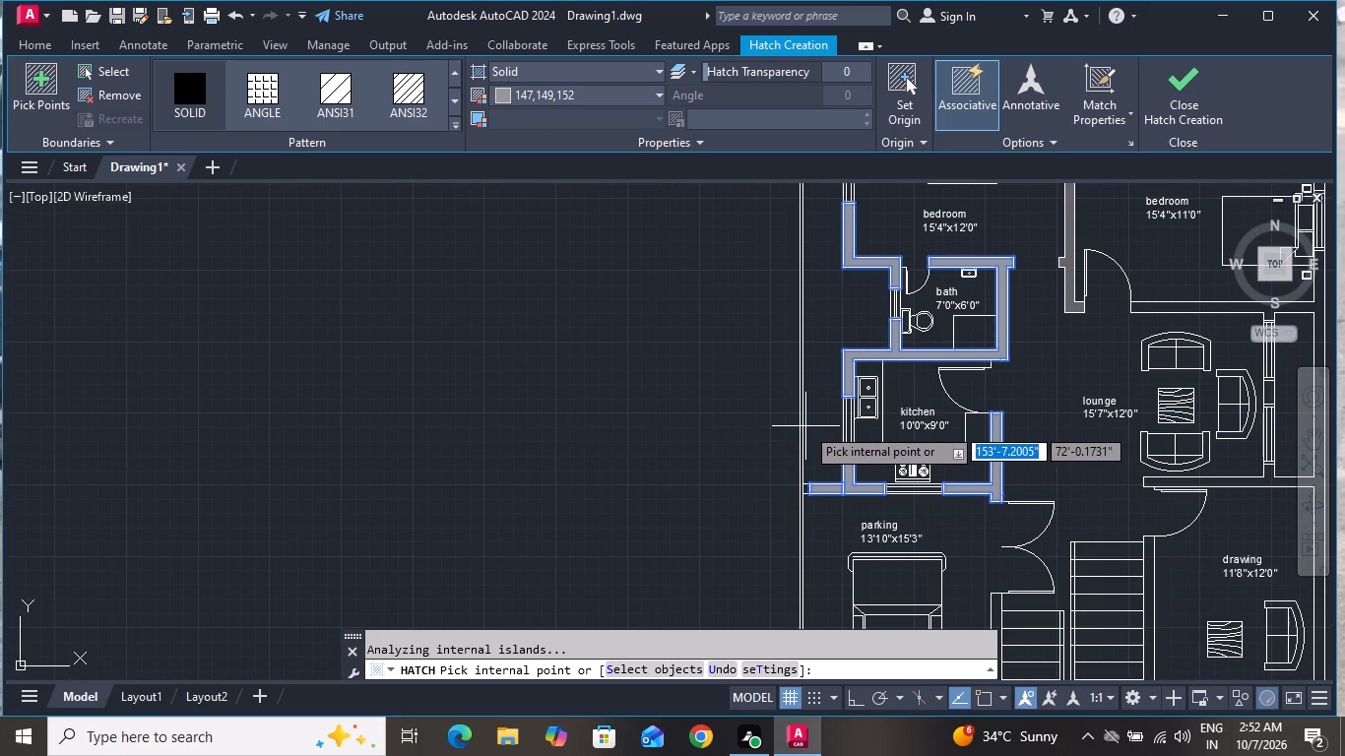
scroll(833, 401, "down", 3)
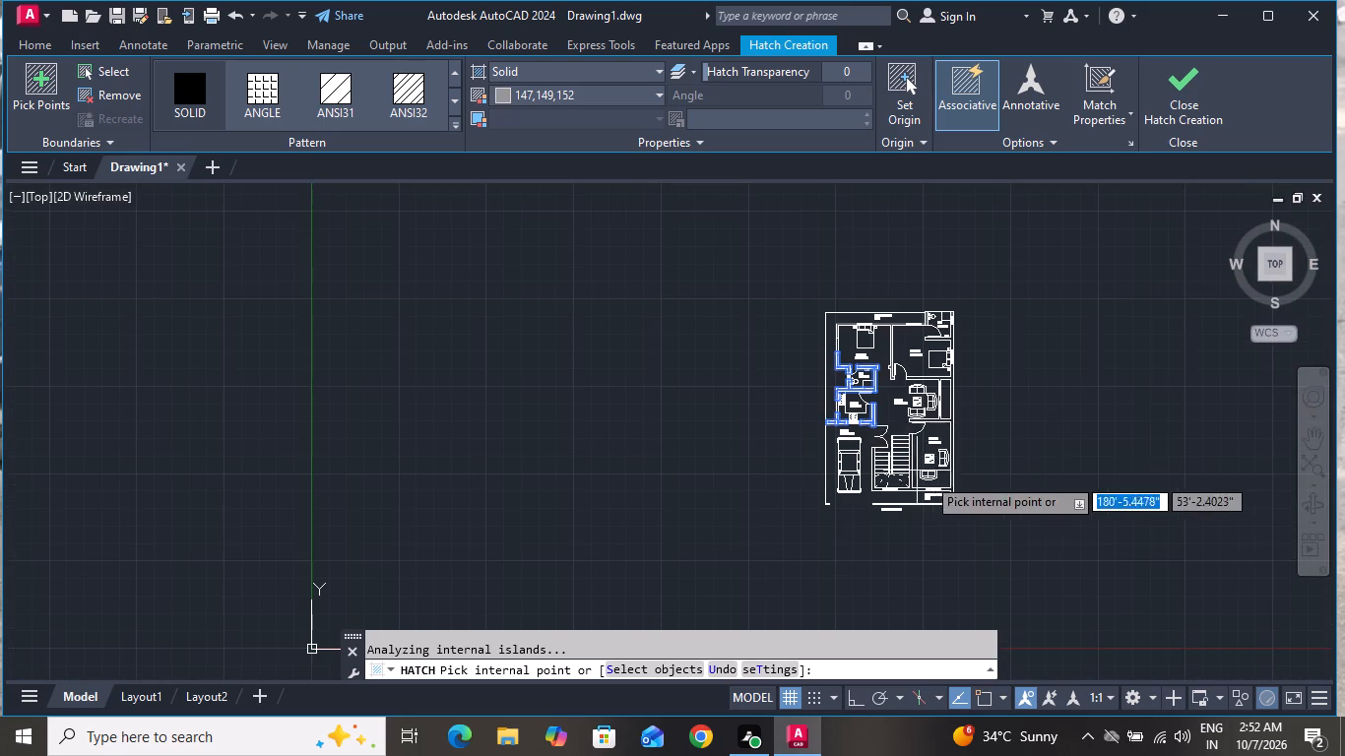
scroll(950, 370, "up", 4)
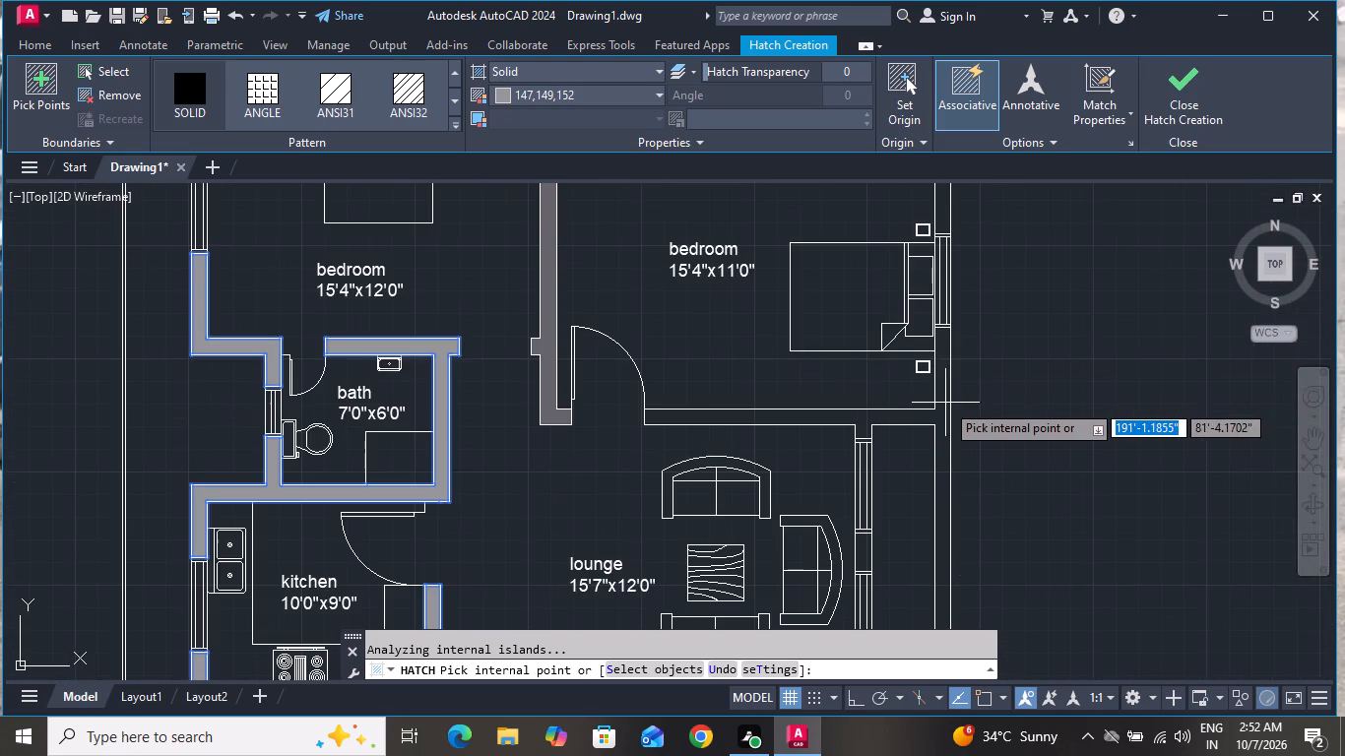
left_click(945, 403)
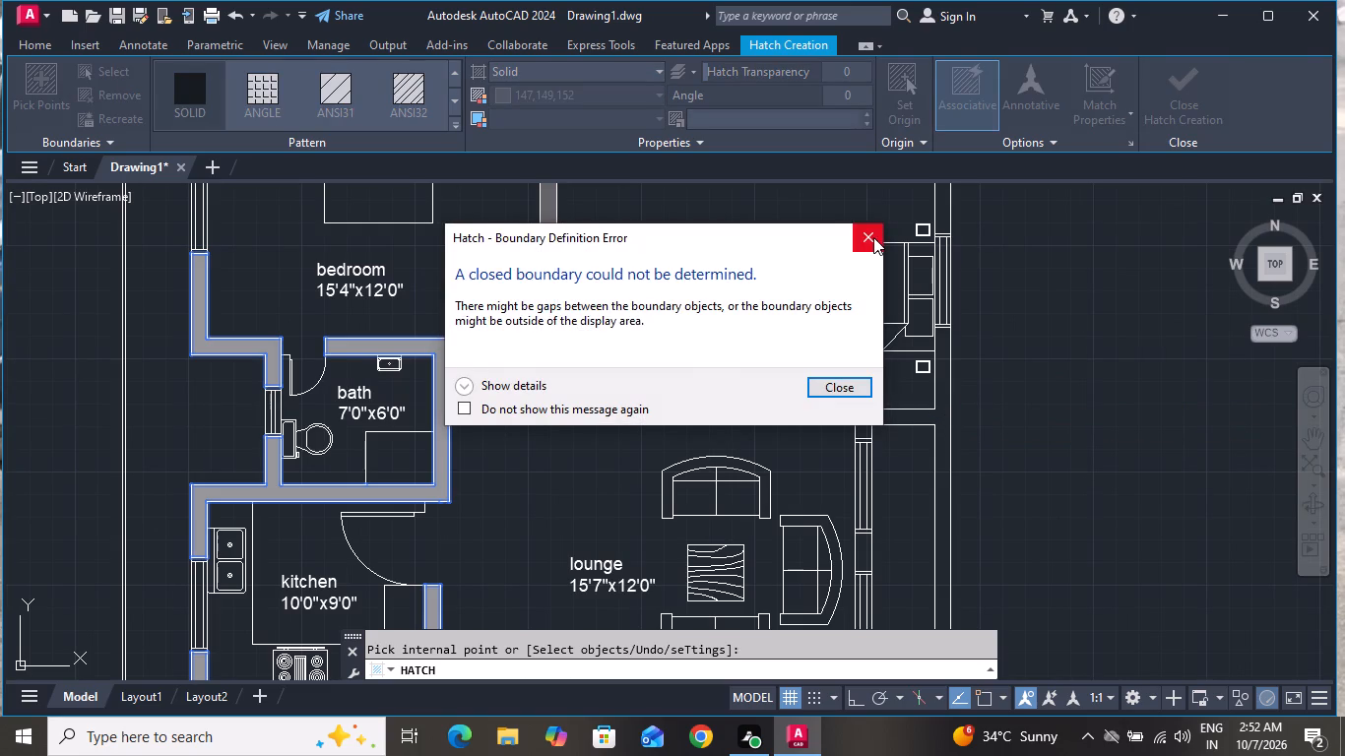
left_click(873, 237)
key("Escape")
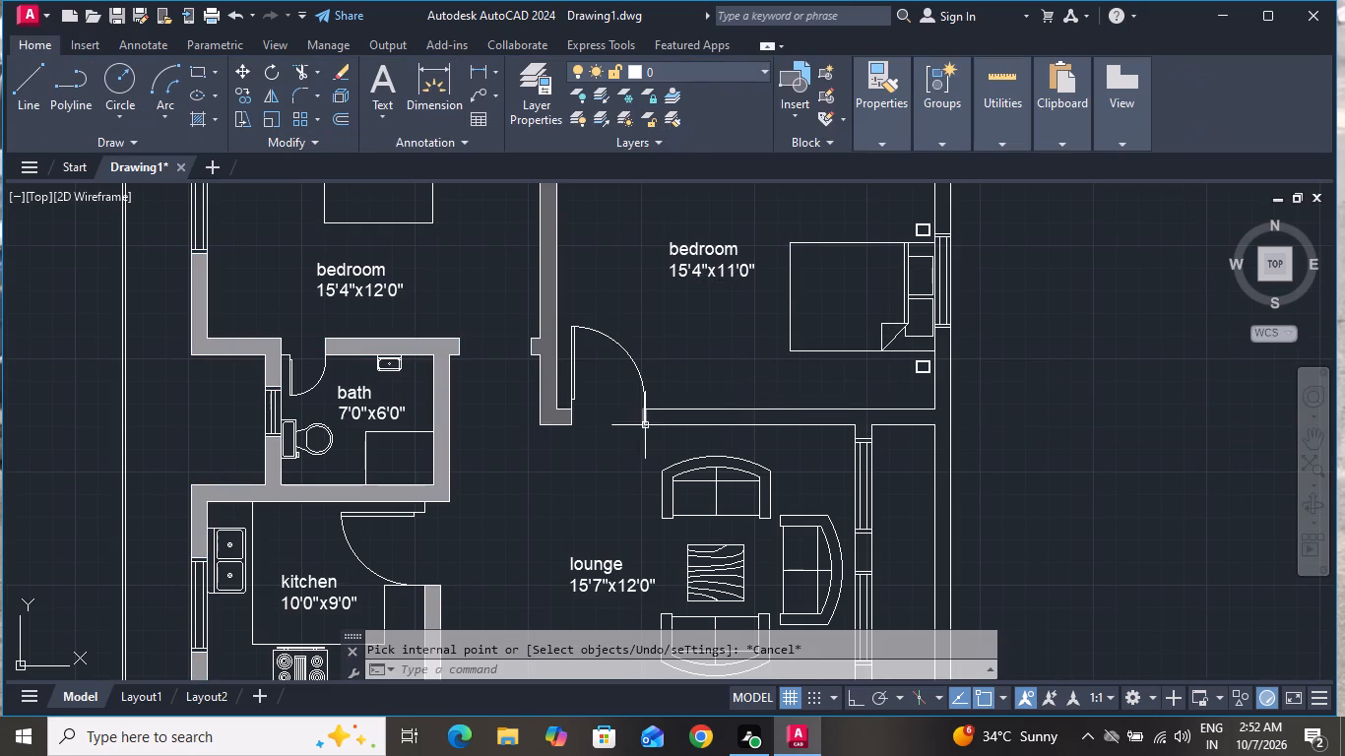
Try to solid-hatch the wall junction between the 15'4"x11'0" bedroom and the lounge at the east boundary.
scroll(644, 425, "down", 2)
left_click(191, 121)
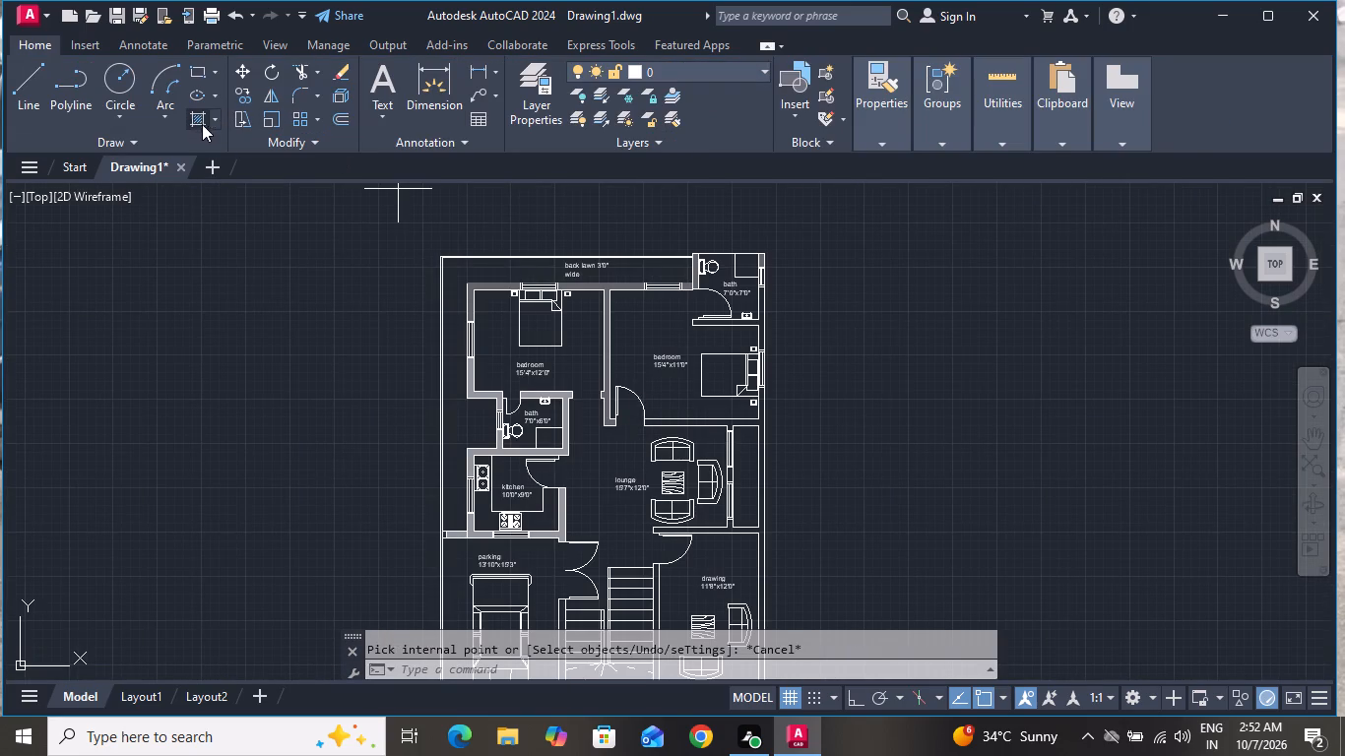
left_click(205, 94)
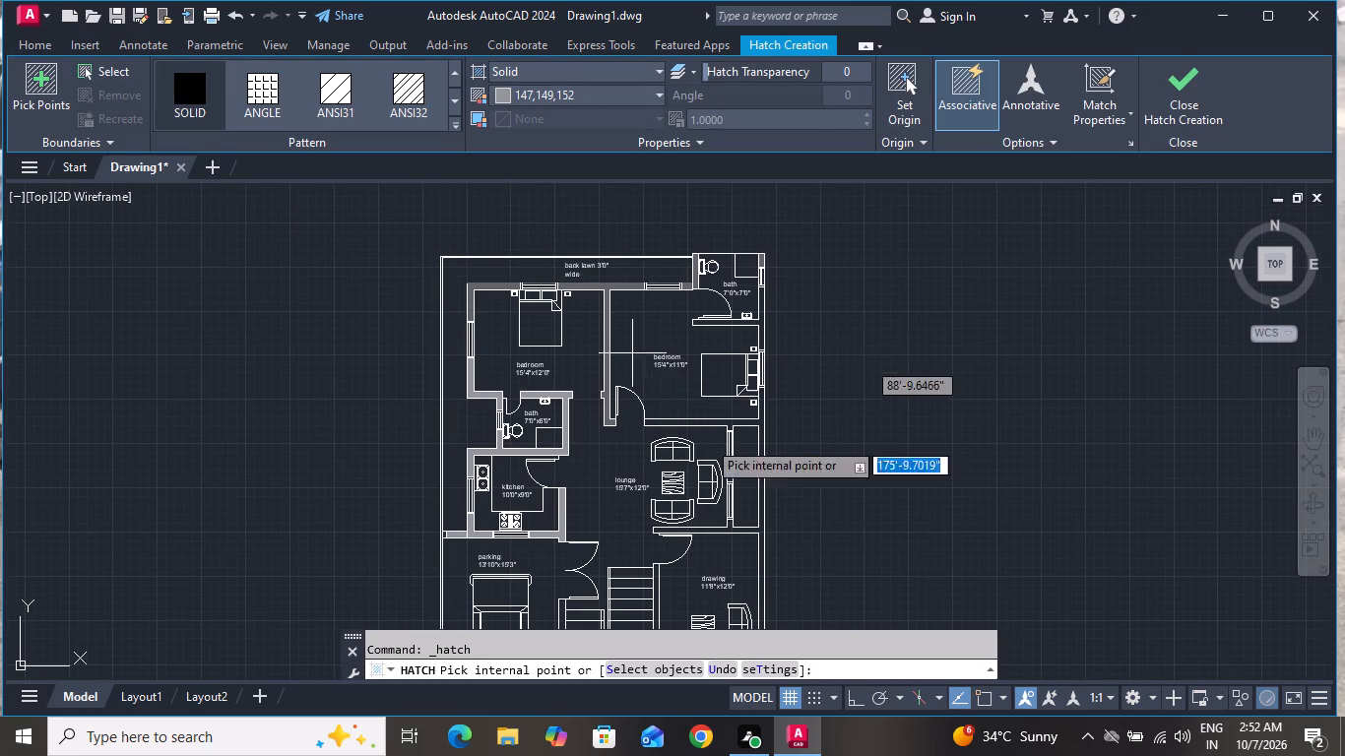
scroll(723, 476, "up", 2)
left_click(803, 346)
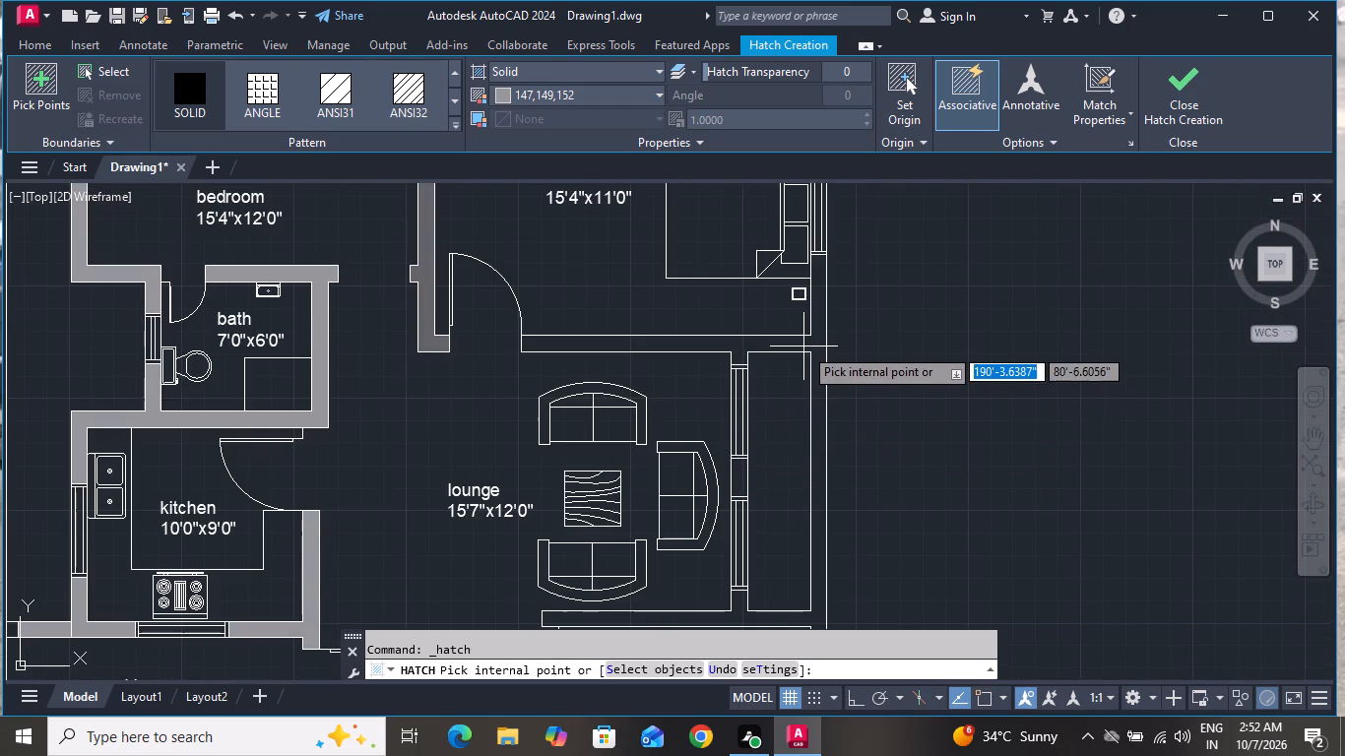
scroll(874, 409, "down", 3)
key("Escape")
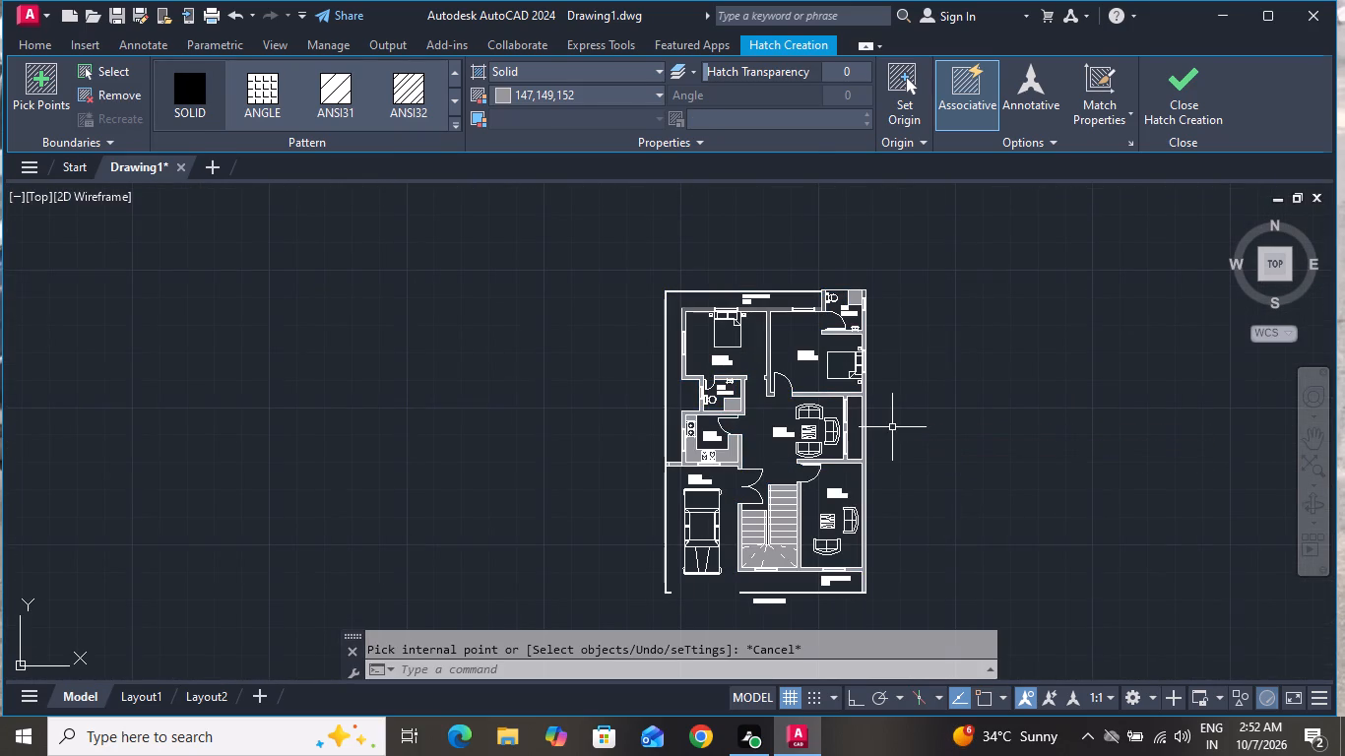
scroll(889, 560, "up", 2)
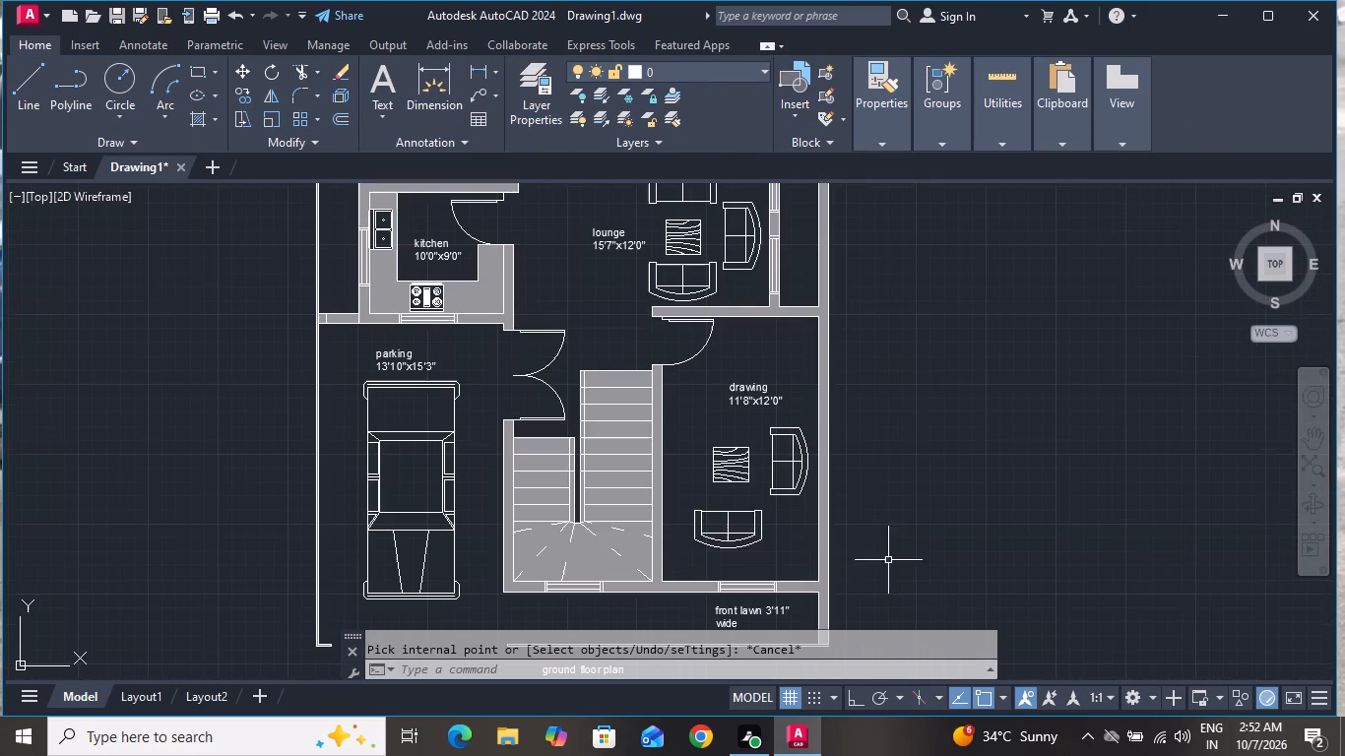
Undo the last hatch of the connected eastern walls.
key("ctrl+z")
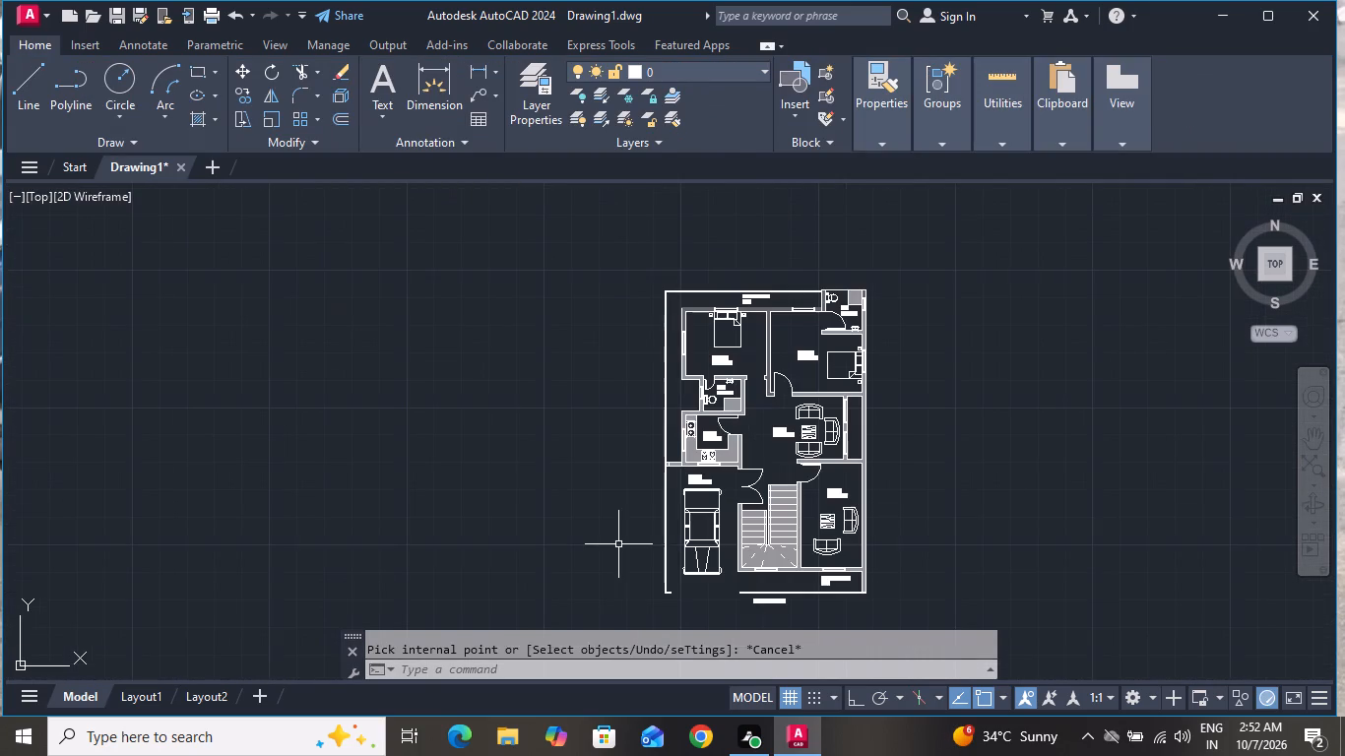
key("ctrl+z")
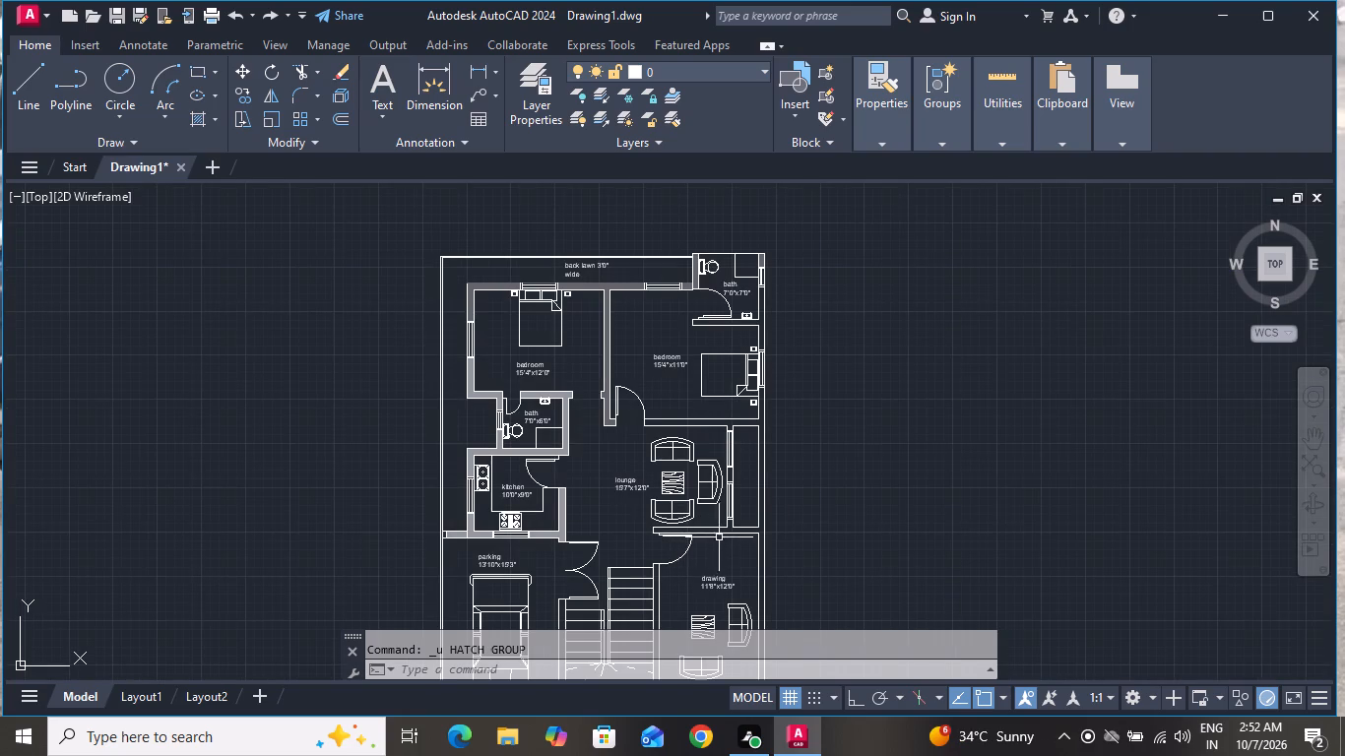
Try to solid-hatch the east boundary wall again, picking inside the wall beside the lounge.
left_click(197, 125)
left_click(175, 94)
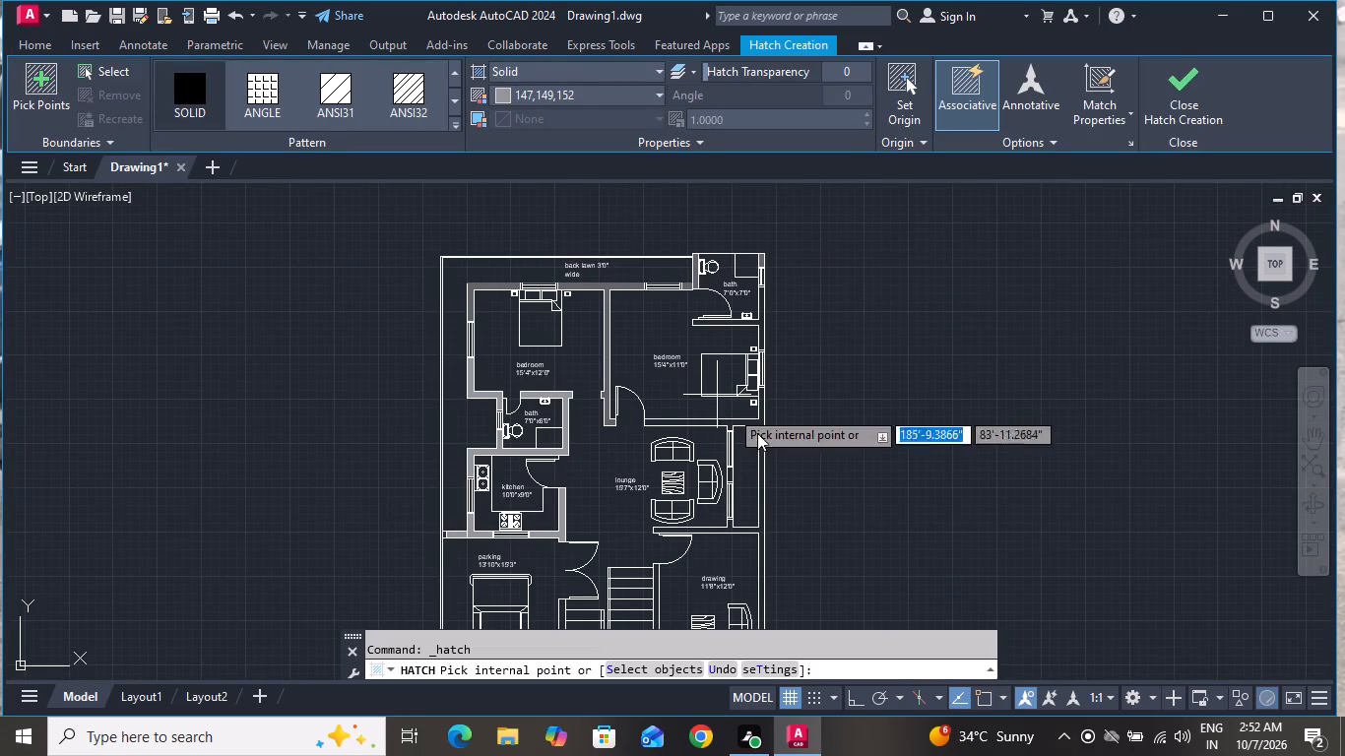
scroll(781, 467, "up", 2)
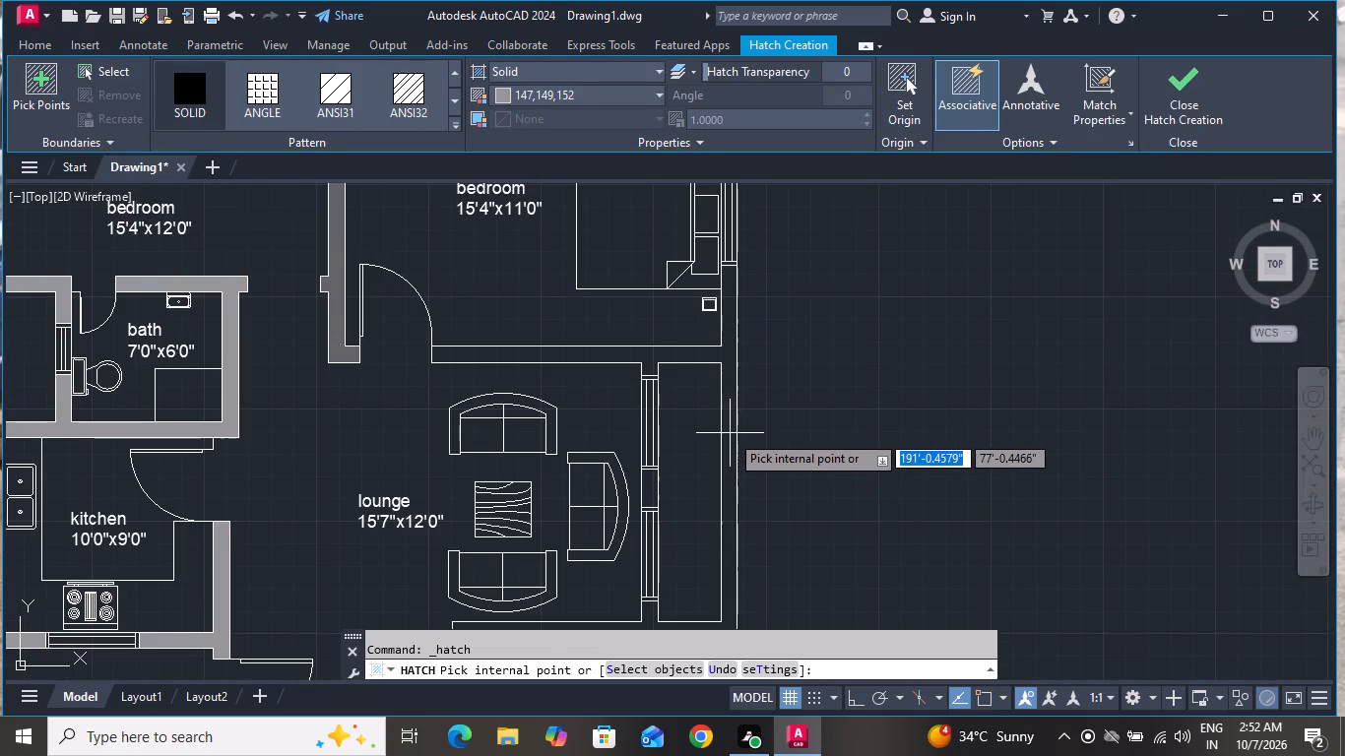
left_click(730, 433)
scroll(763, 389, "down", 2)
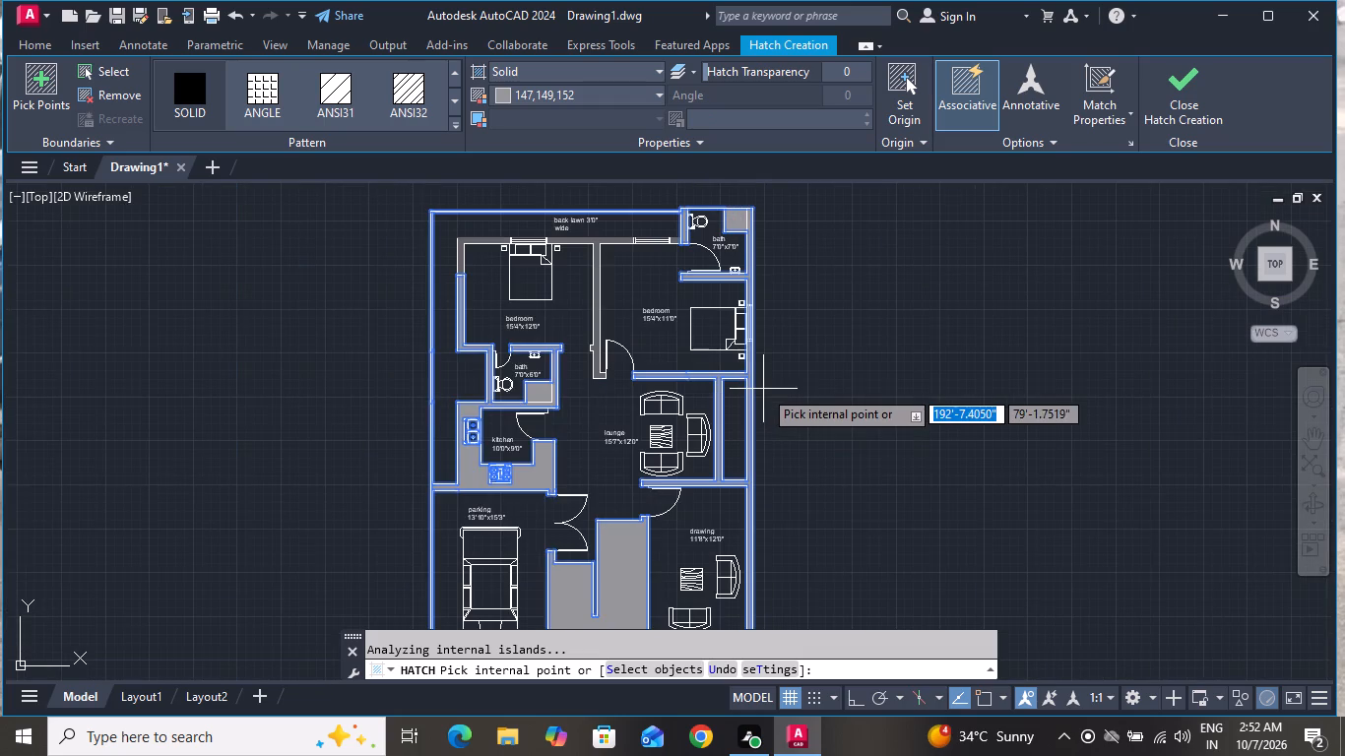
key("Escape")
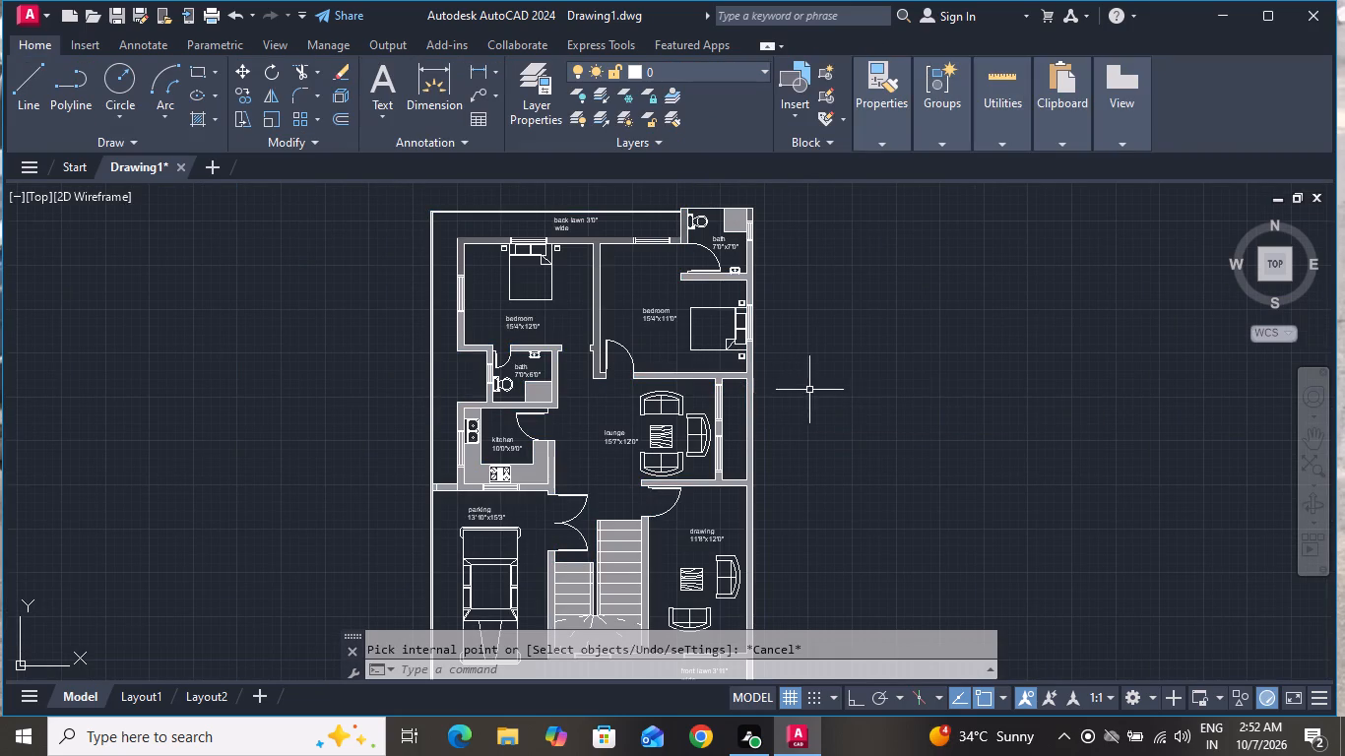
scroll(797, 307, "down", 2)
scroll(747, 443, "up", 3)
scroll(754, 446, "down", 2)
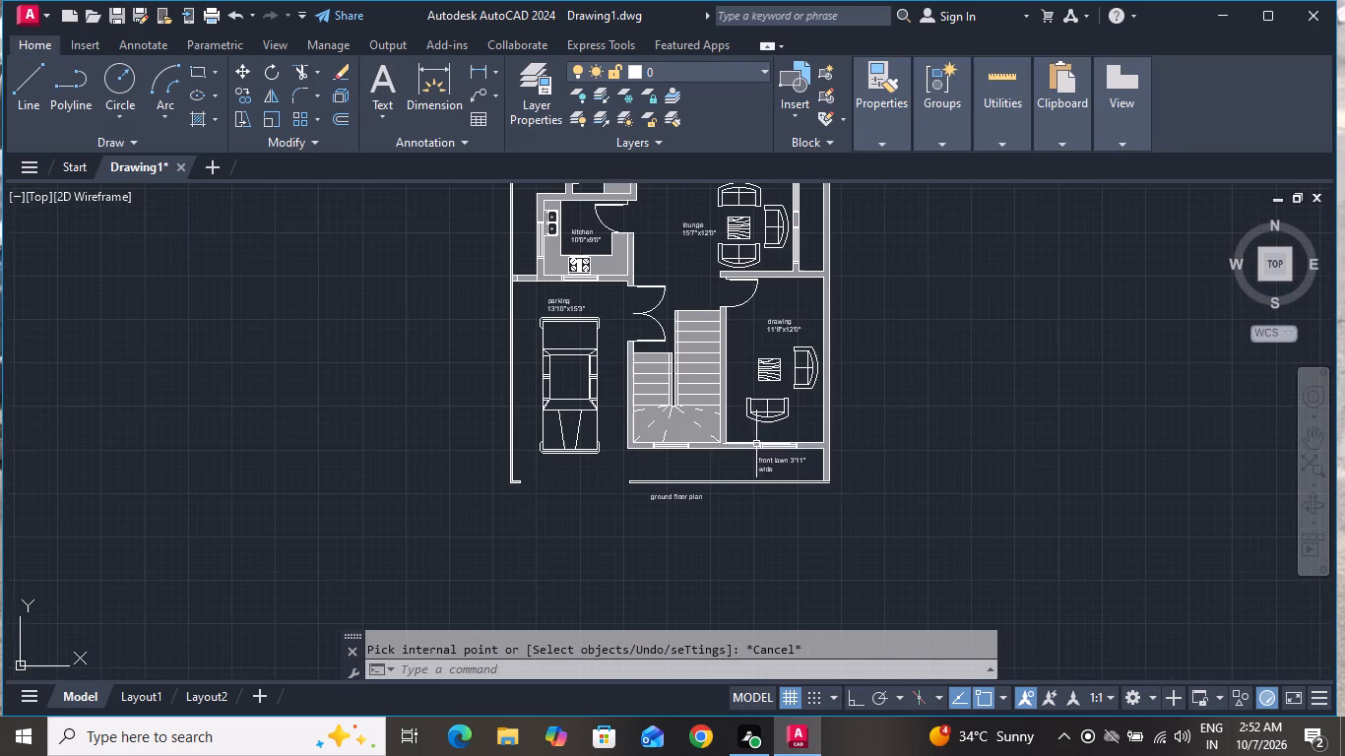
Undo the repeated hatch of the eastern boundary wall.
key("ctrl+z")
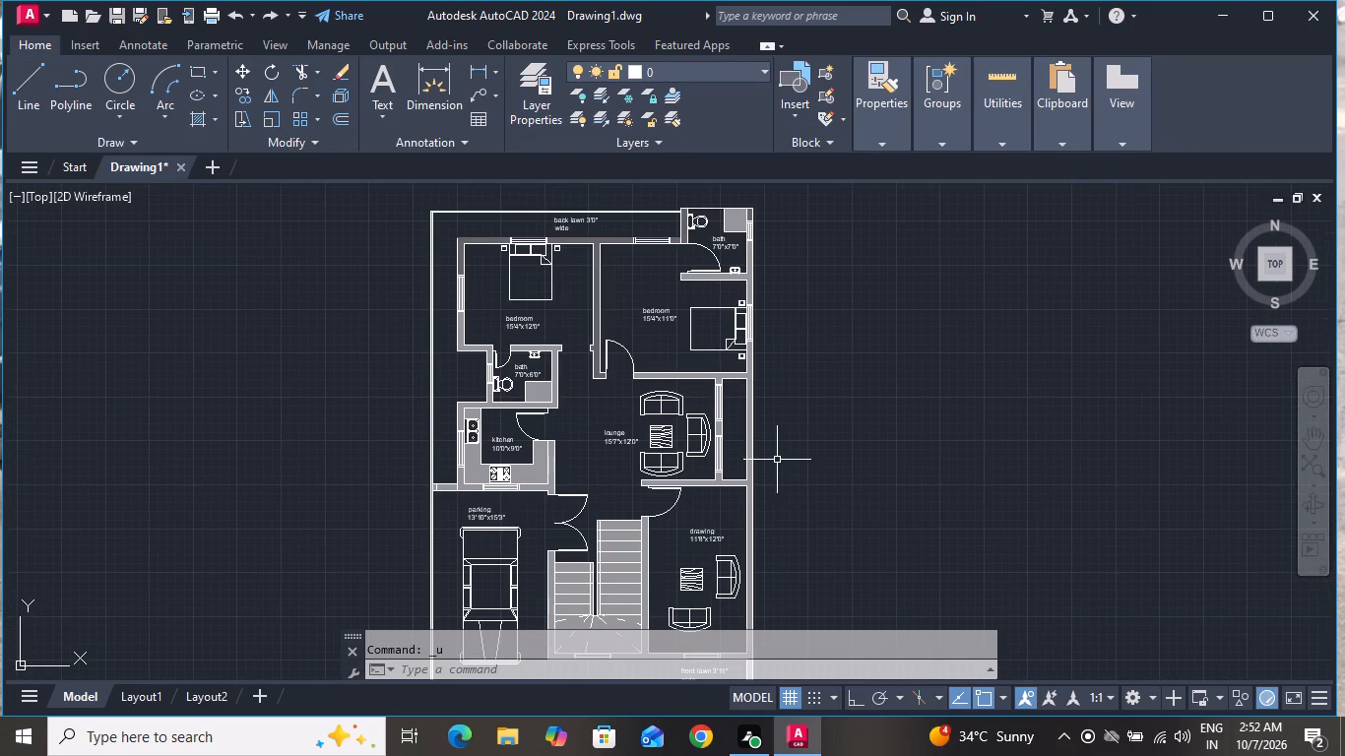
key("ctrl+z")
Examine the east boundary wall and its junctions from the back bath down to the front lawn.
scroll(795, 437, "down", 2)
scroll(788, 435, "up", 2)
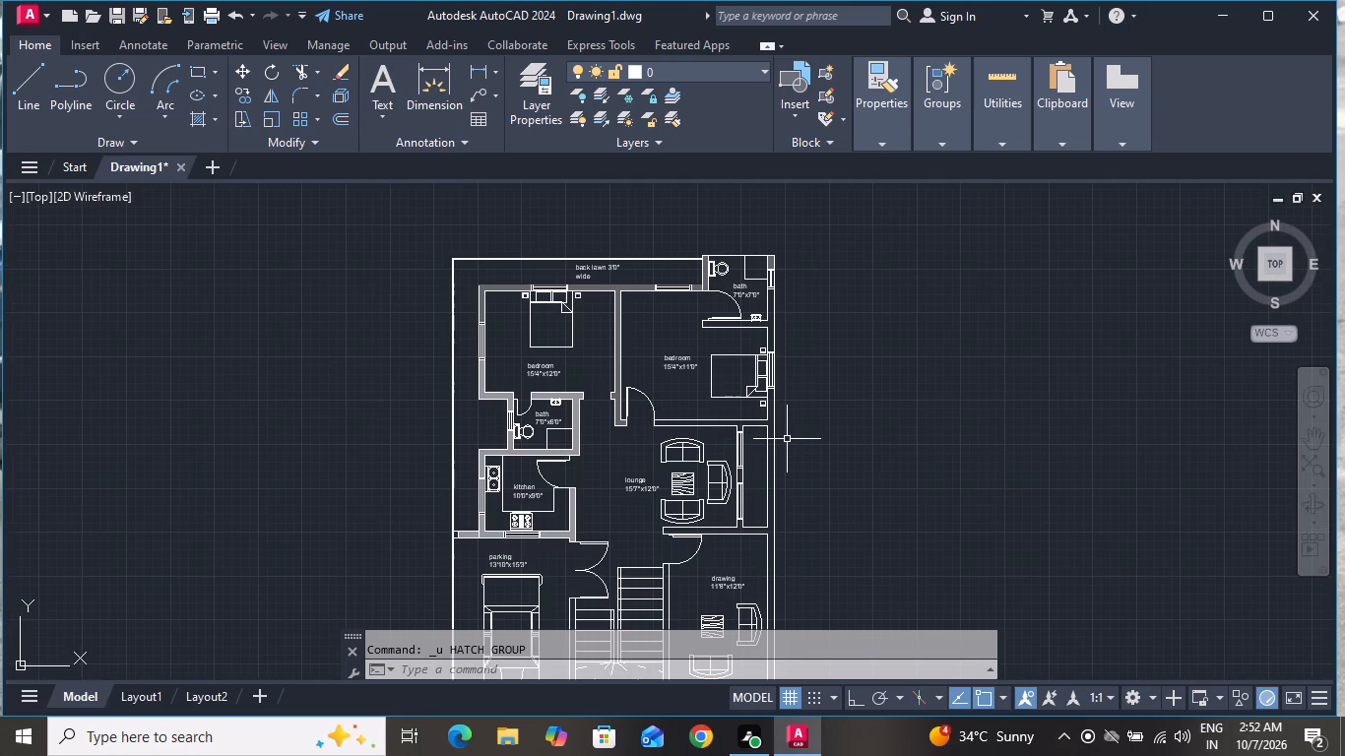
scroll(1011, 435, "up", 1)
scroll(727, 474, "down", 1)
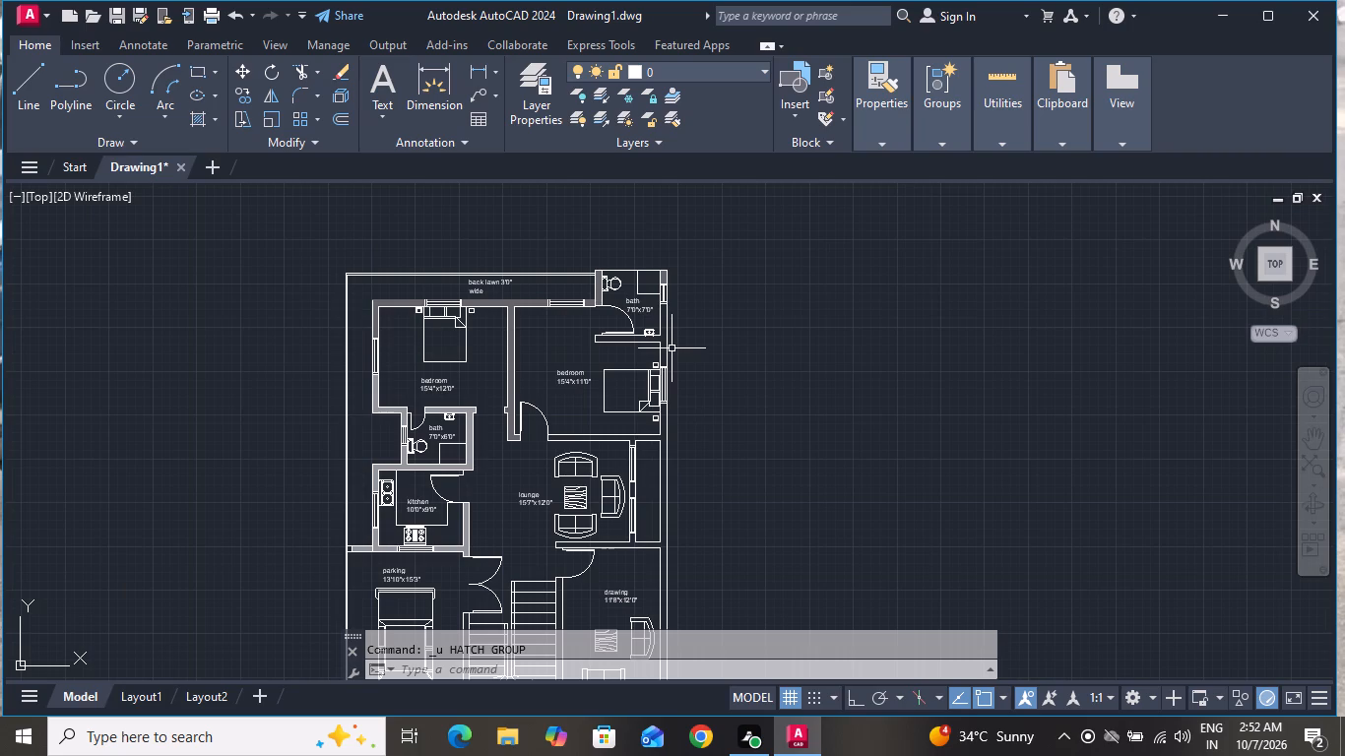
scroll(672, 348, "down", 1)
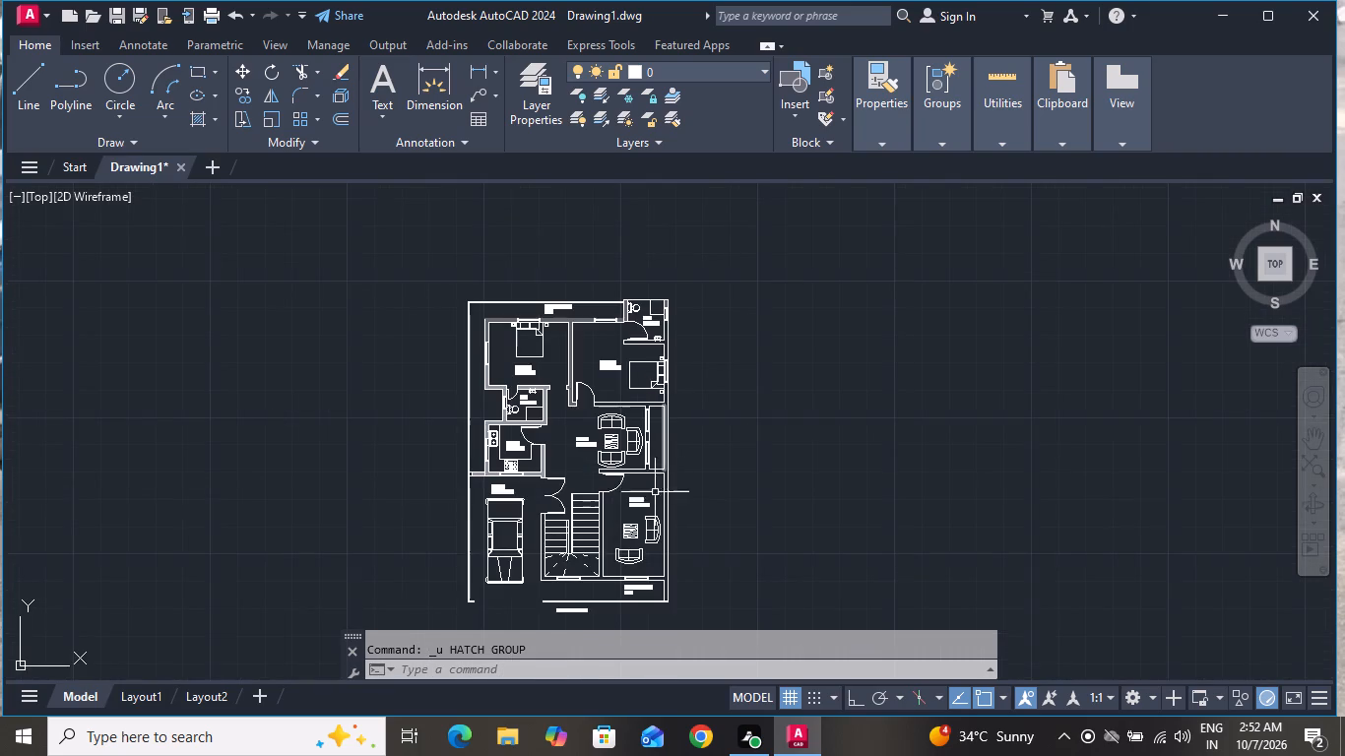
scroll(716, 554, "up", 2)
scroll(714, 531, "down", 1)
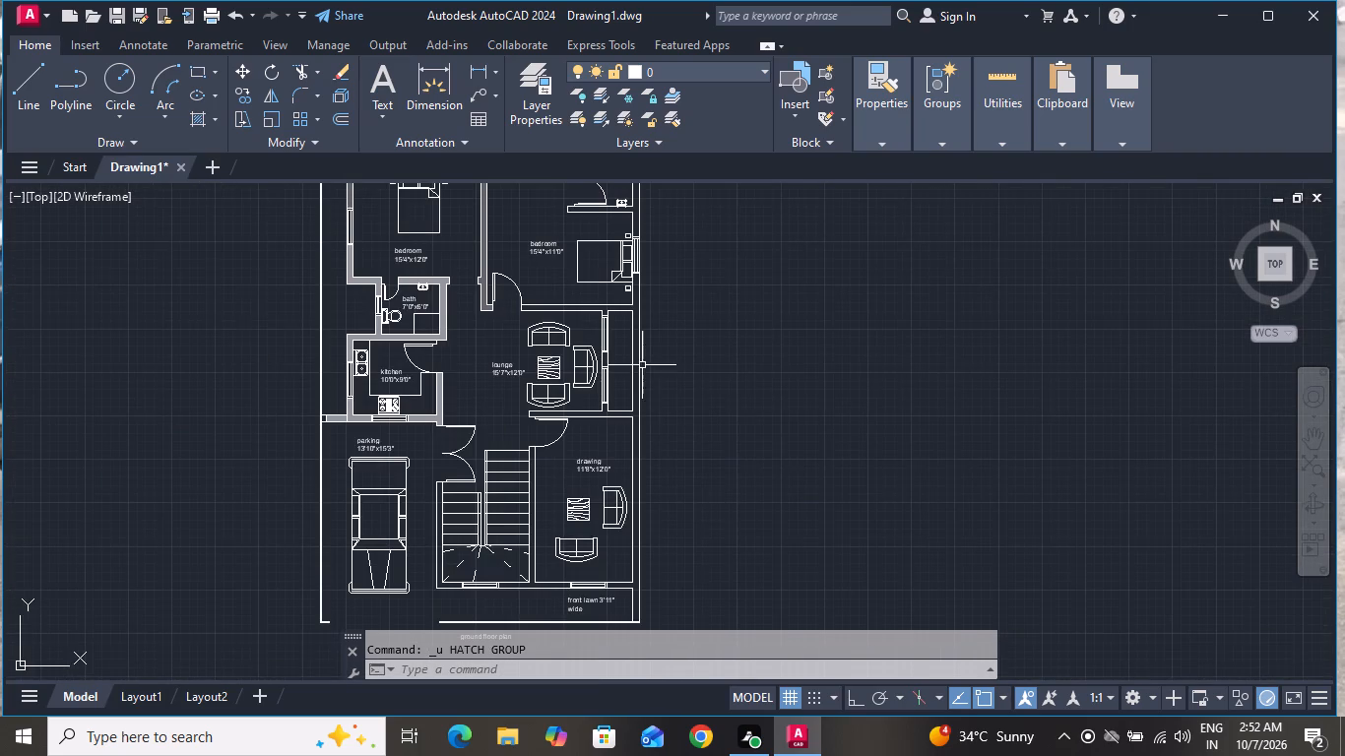
scroll(641, 365, "up", 1)
scroll(636, 383, "down", 3)
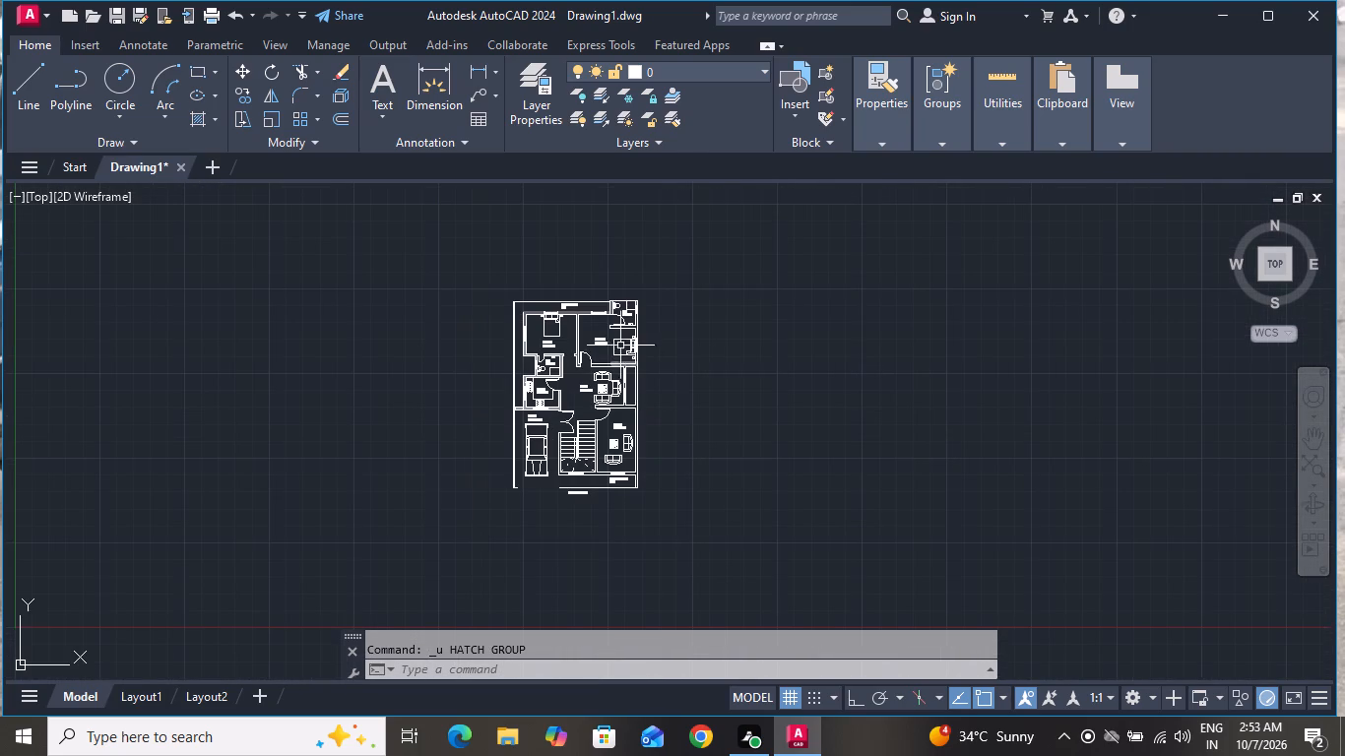
scroll(620, 342, "up", 1)
Save the floor plan as Drawing1.dwg in the Documents folder, in AutoCAD 2018 Drawing format.
key("ctrl+s")
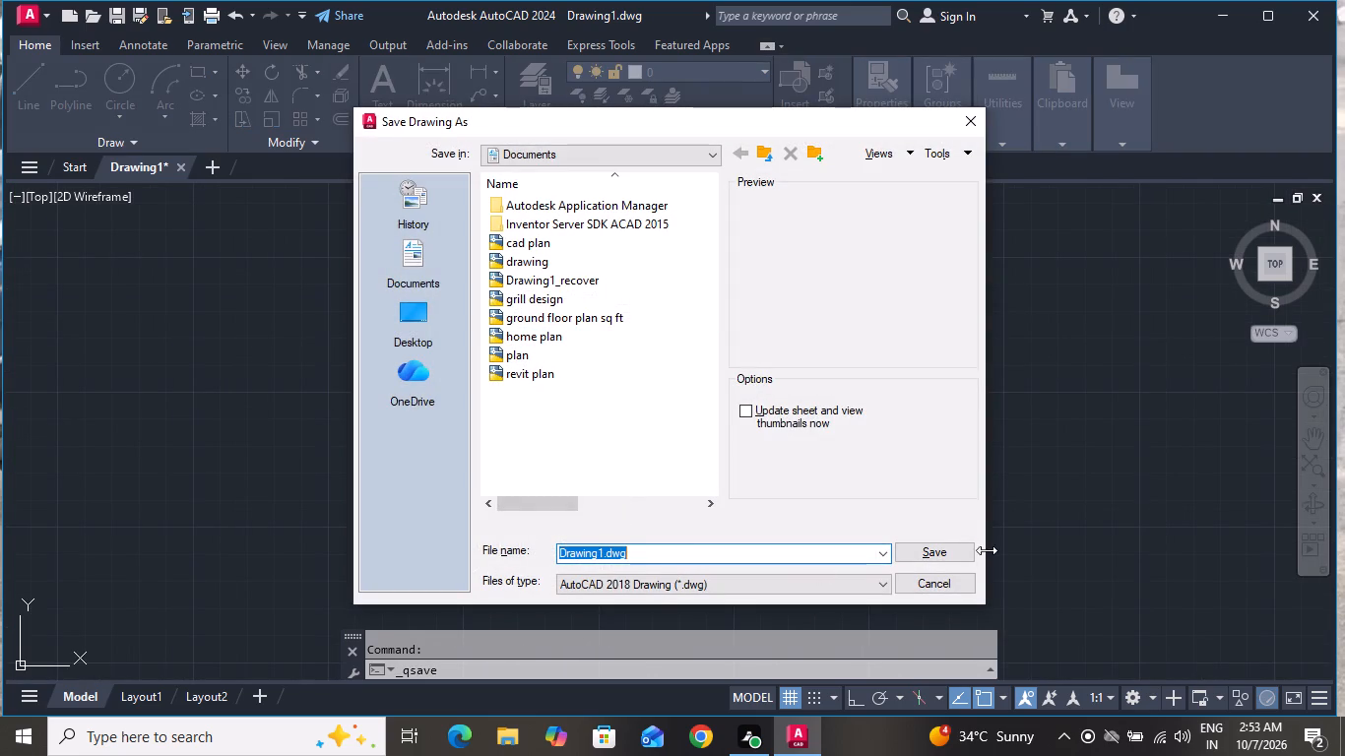
left_click(697, 550)
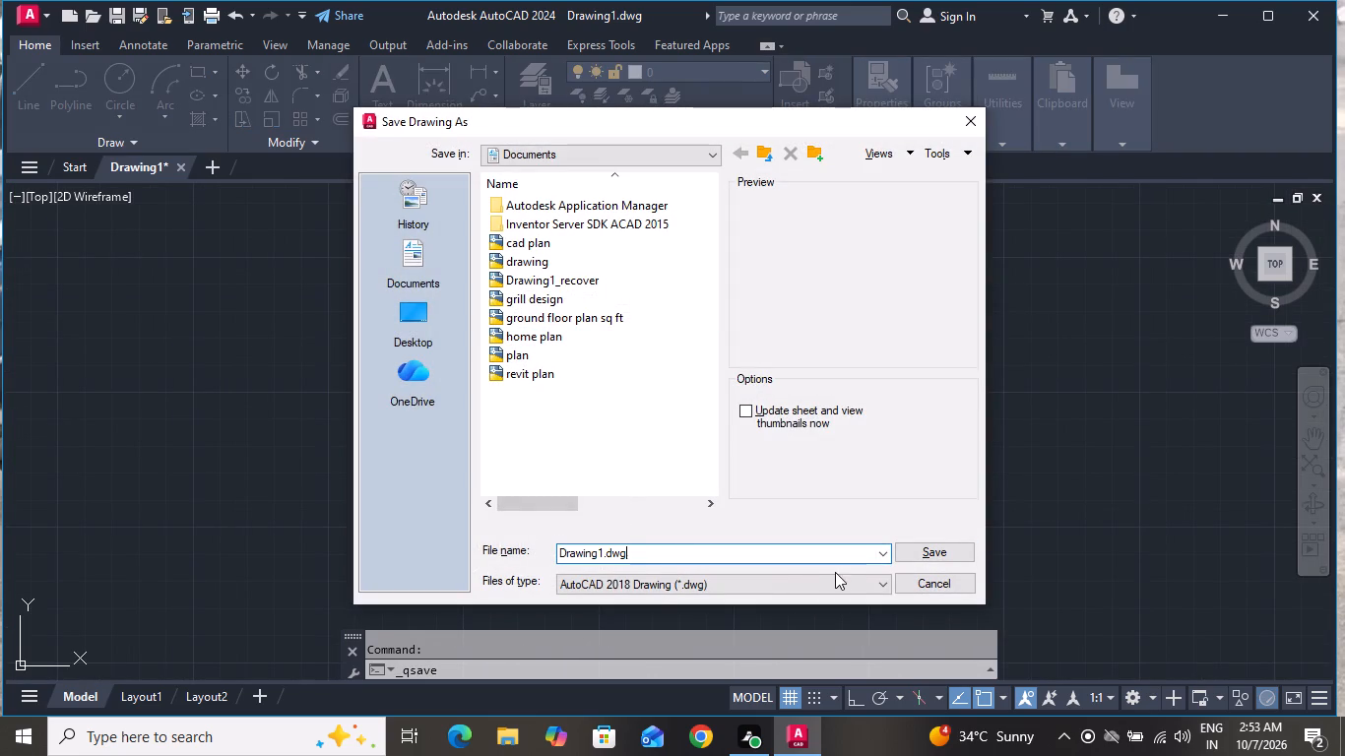
left_click(945, 549)
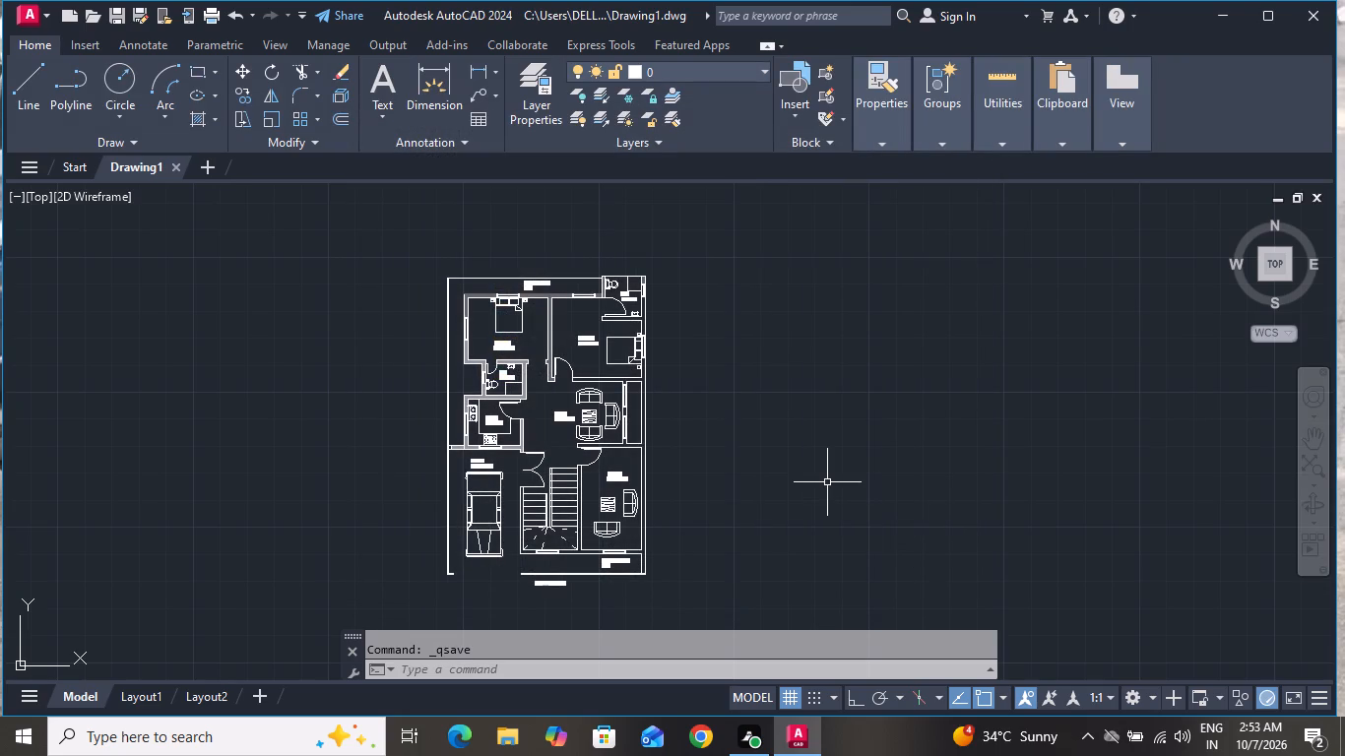
key("ctrl+s")
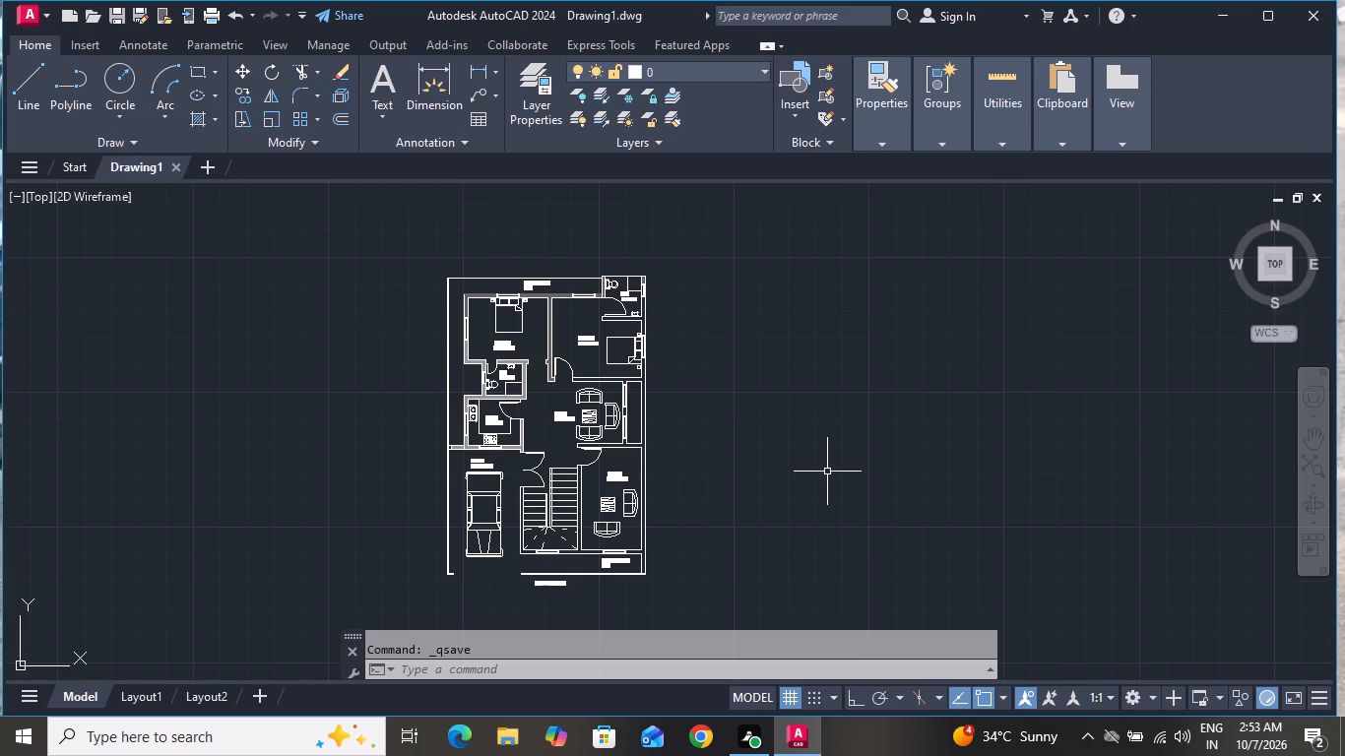
key("ctrl+s")
key("ctrl+s")
key("ctrl+s")
Undo the most recent operations on the floor plan.
key("ctrl+z")
key("ctrl+z")
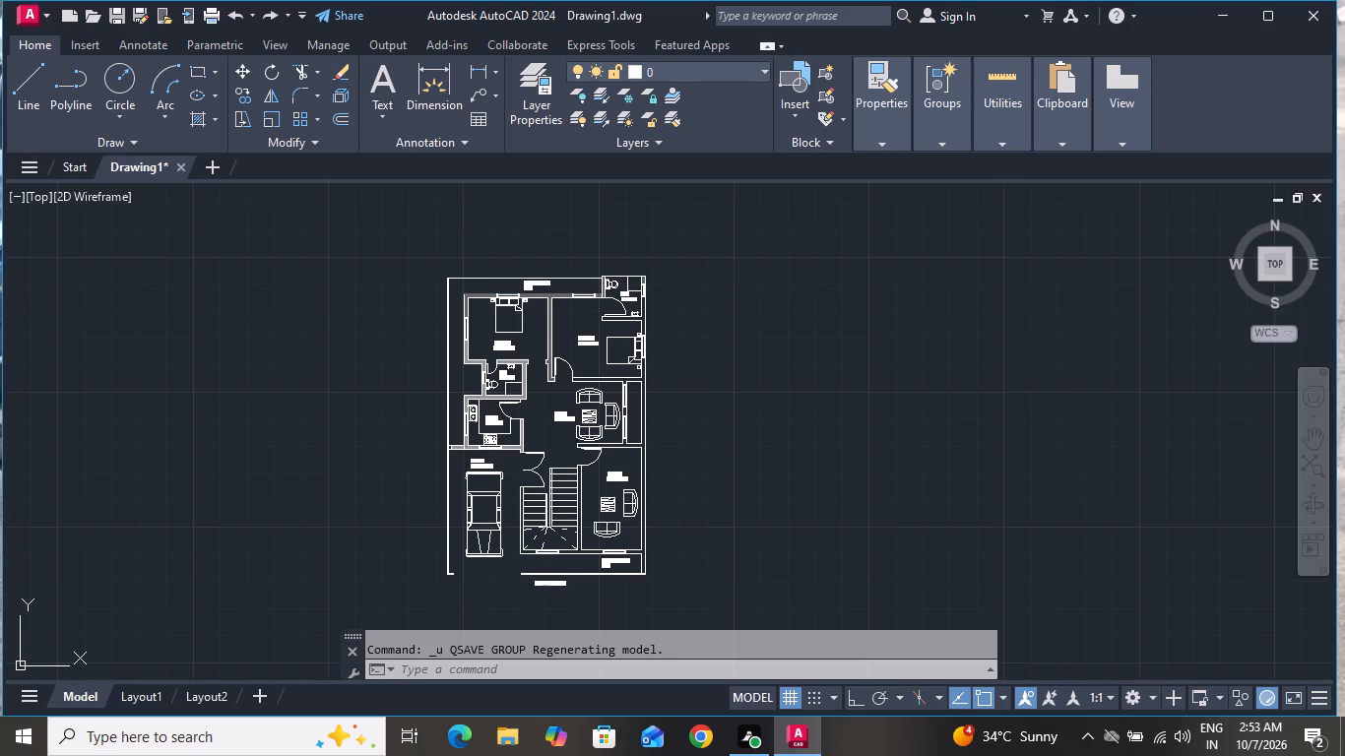
key("ctrl+z")
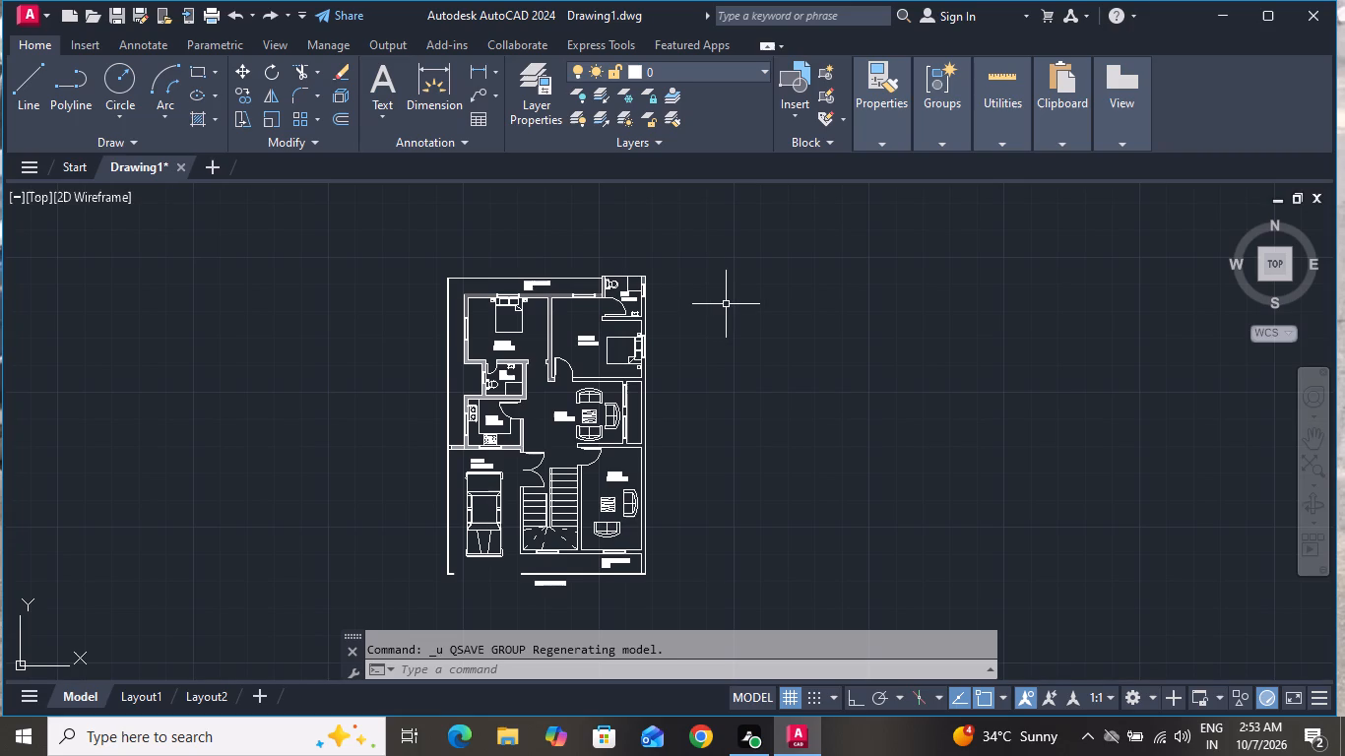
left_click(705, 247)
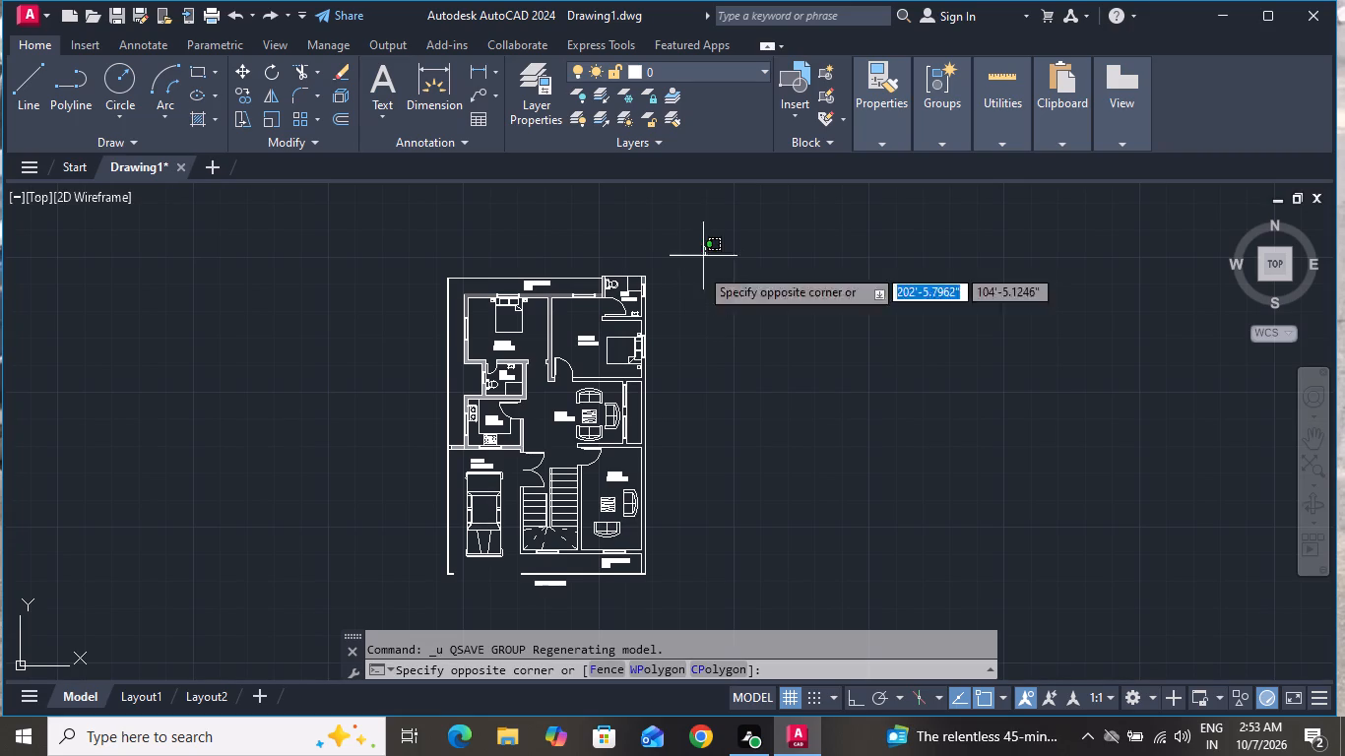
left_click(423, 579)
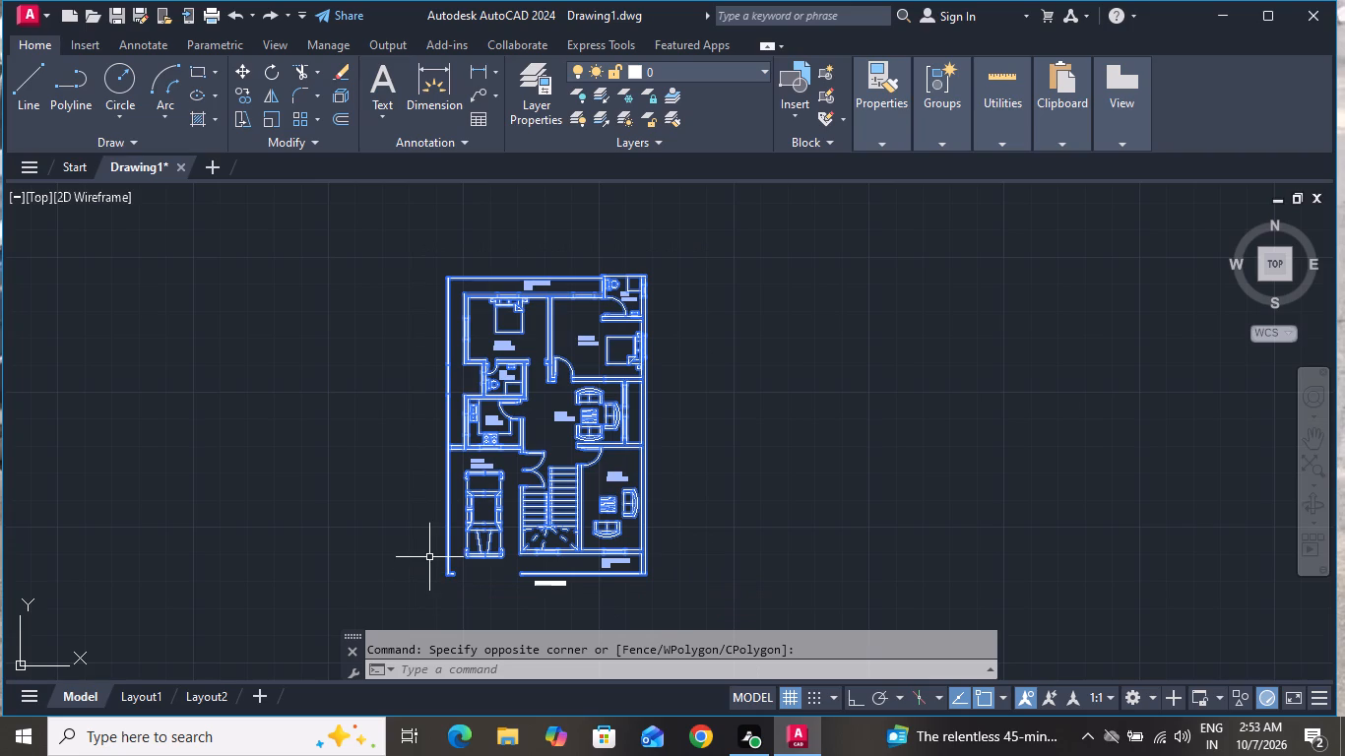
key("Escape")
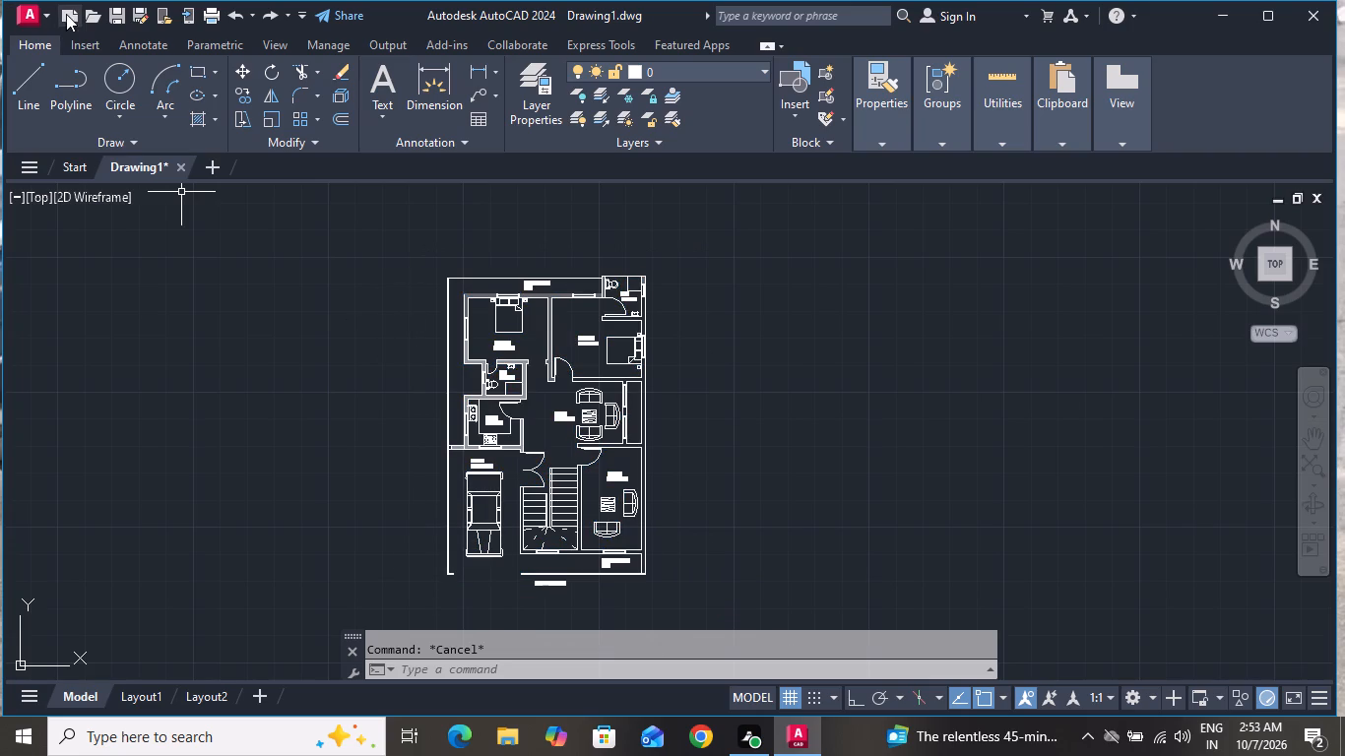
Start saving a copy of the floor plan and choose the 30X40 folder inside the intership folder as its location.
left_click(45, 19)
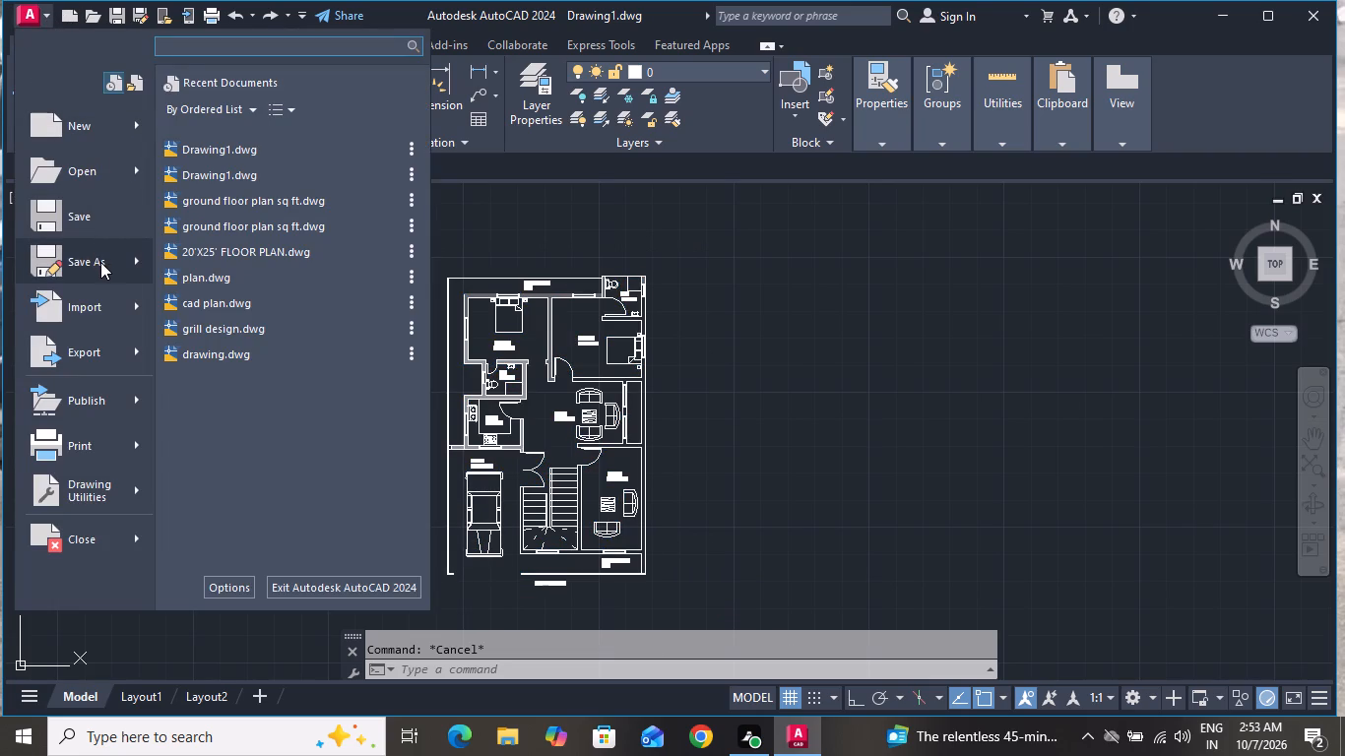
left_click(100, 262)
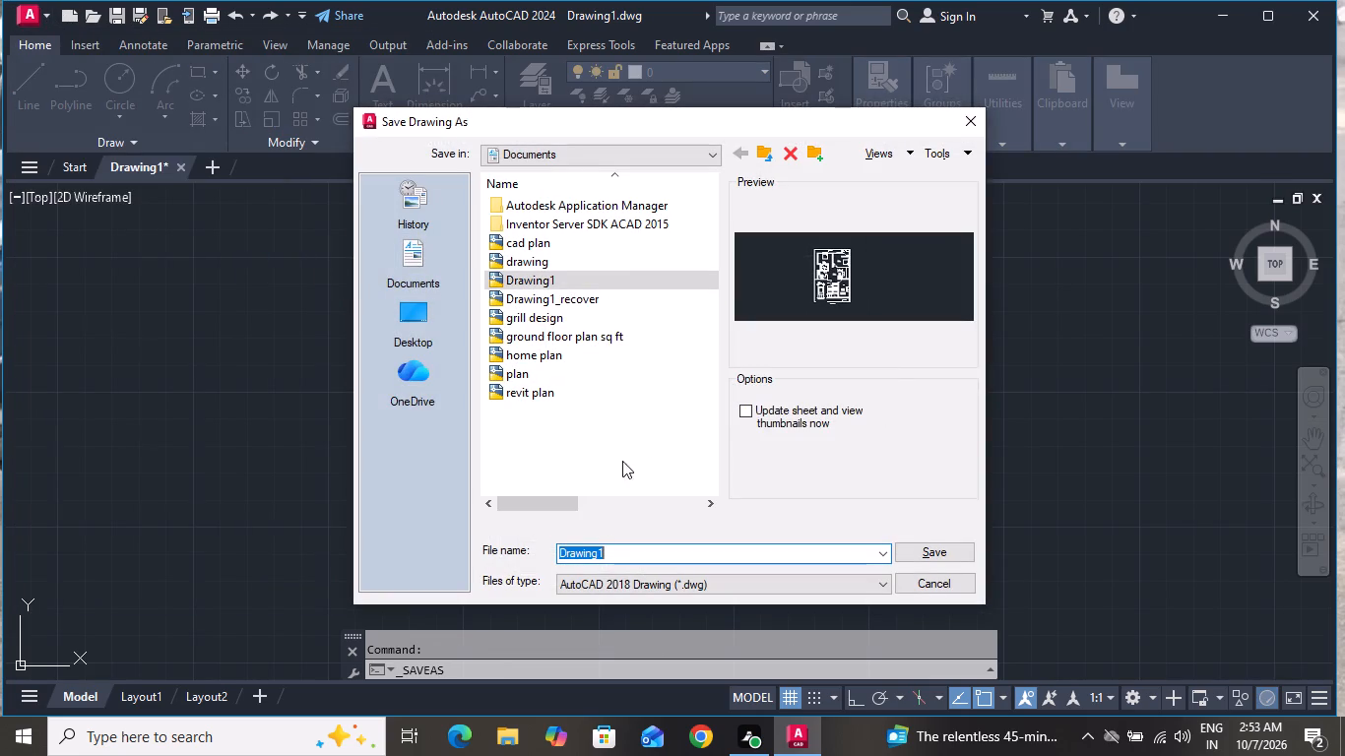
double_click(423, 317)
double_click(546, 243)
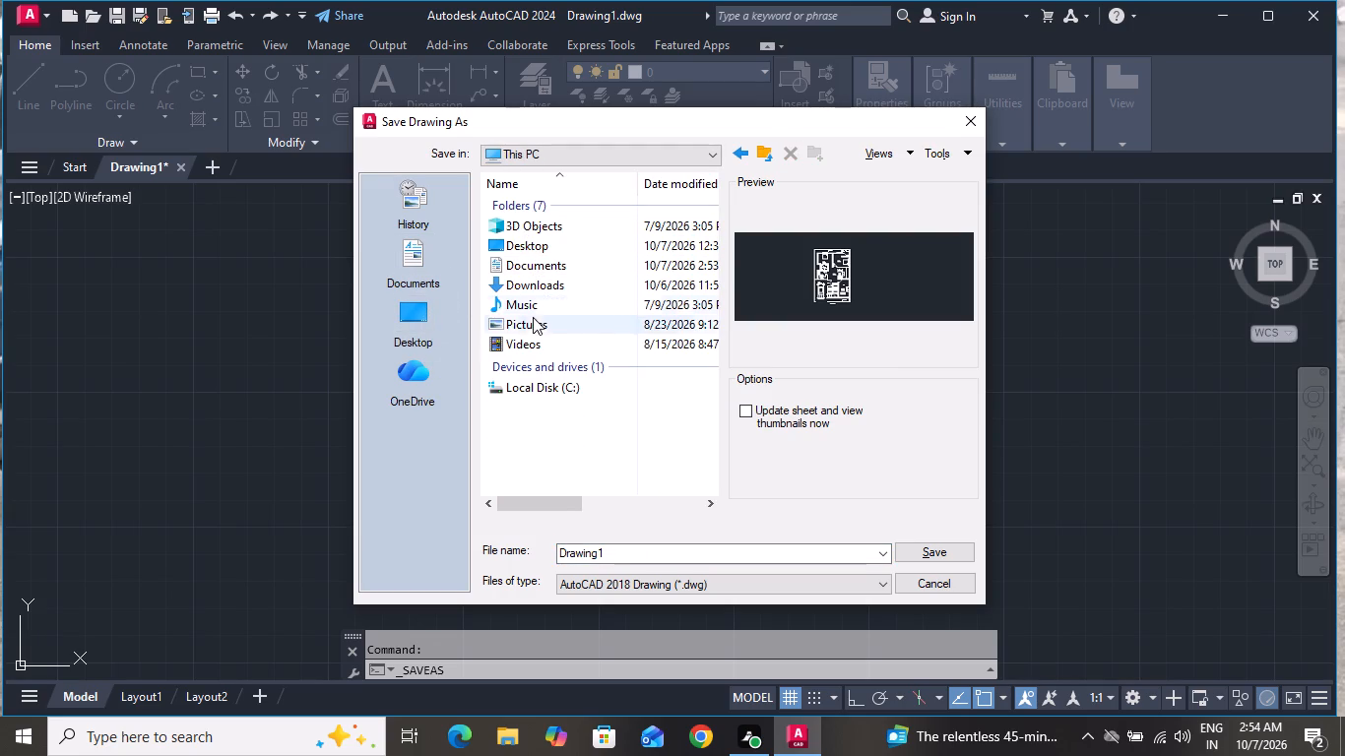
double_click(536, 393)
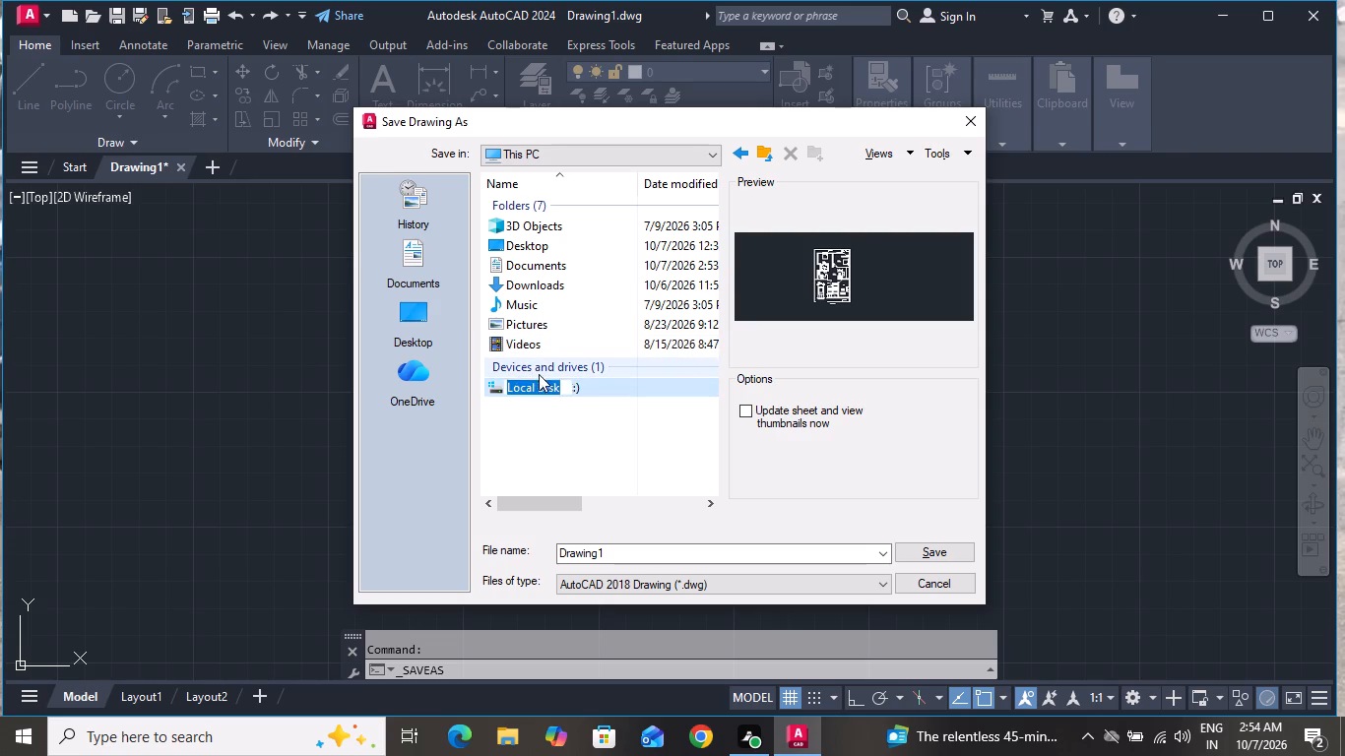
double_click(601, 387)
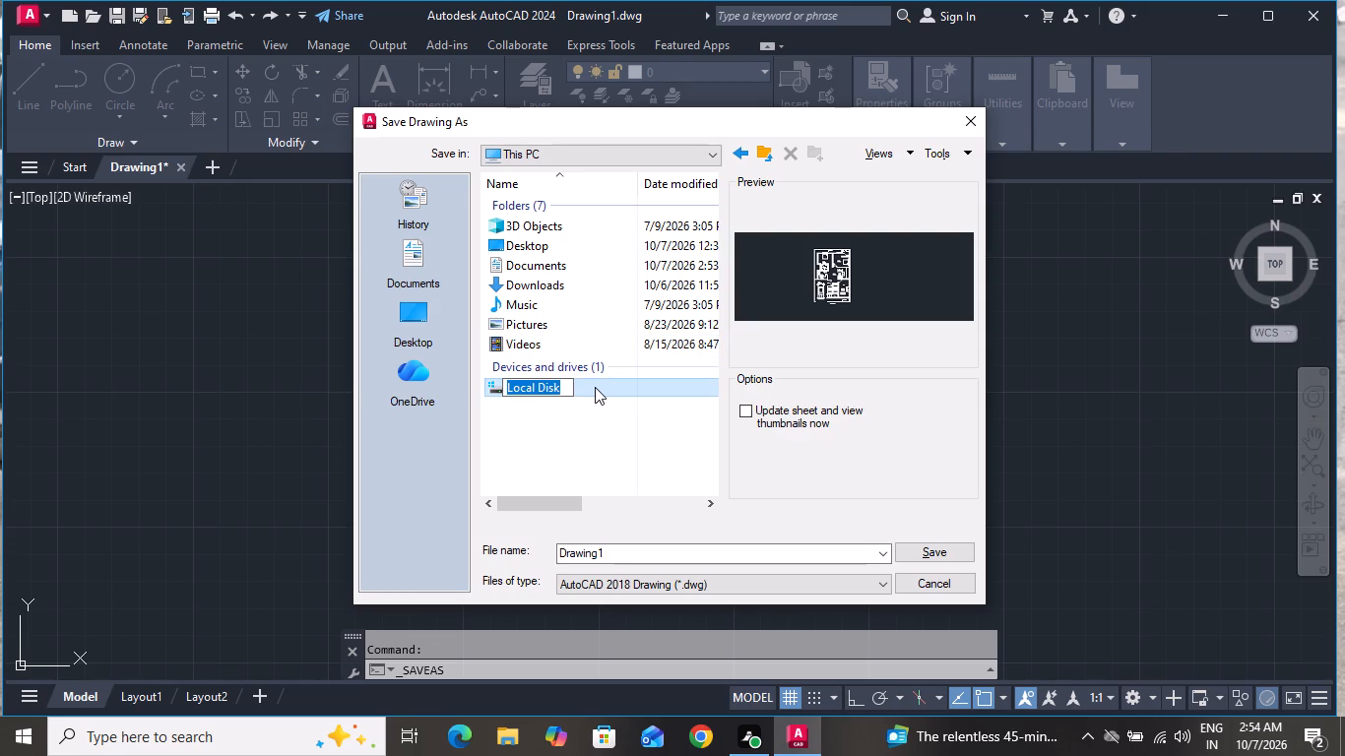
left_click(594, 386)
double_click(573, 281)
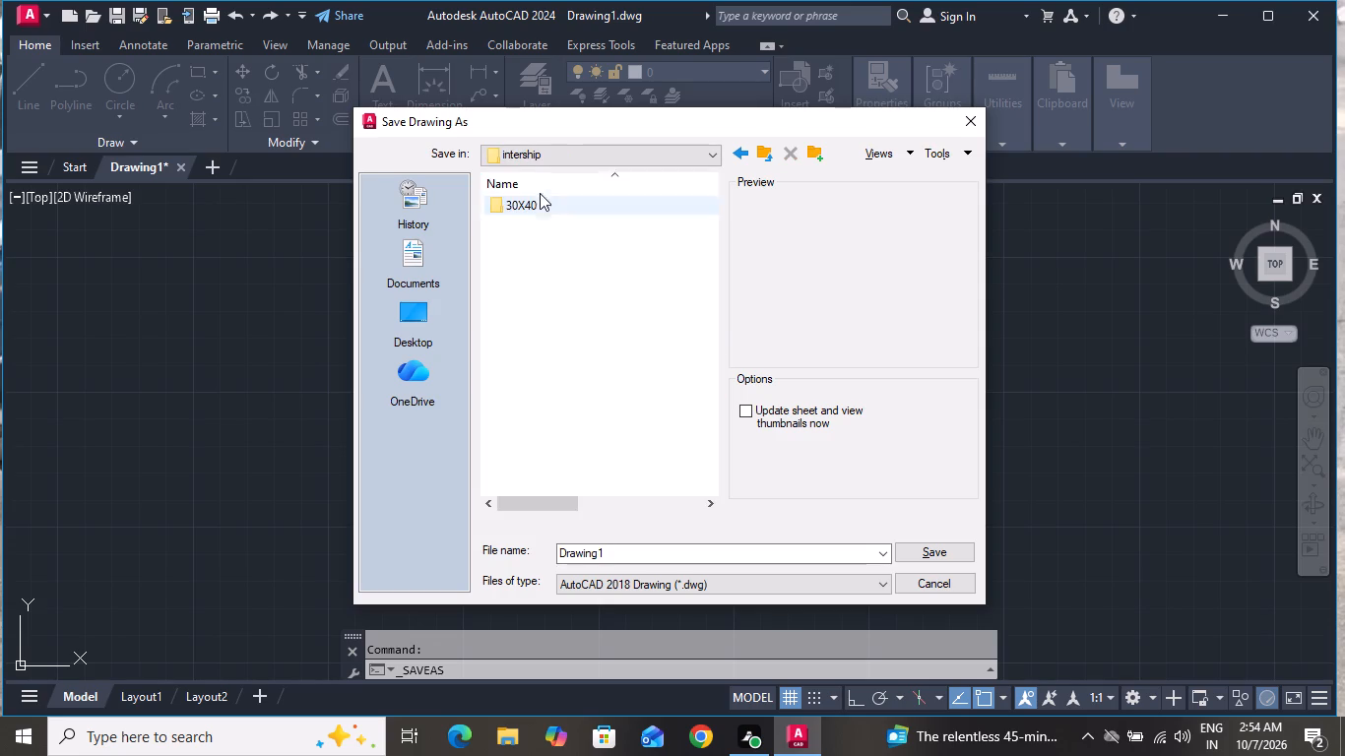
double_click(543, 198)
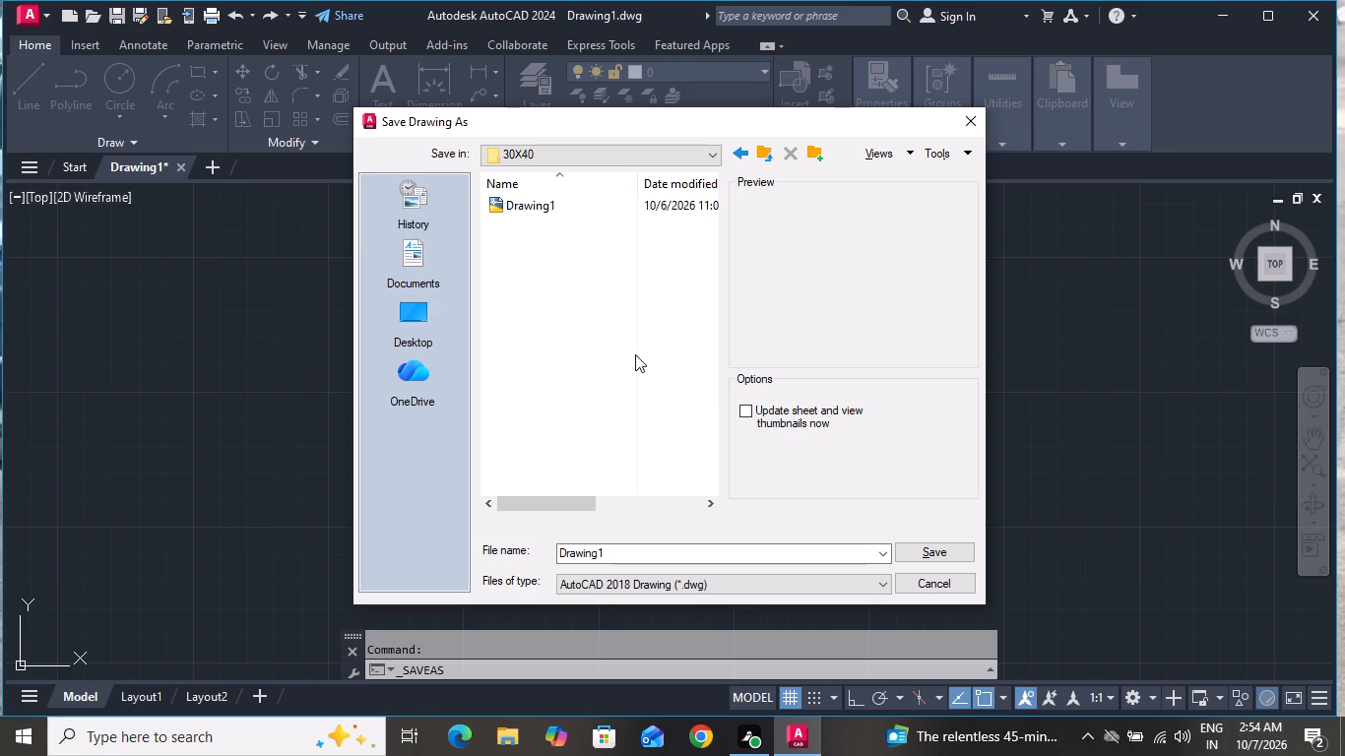
Examine the file types offered for saving Drawing1, from the DWG versions to DXF, and leave without saving.
left_click(681, 556)
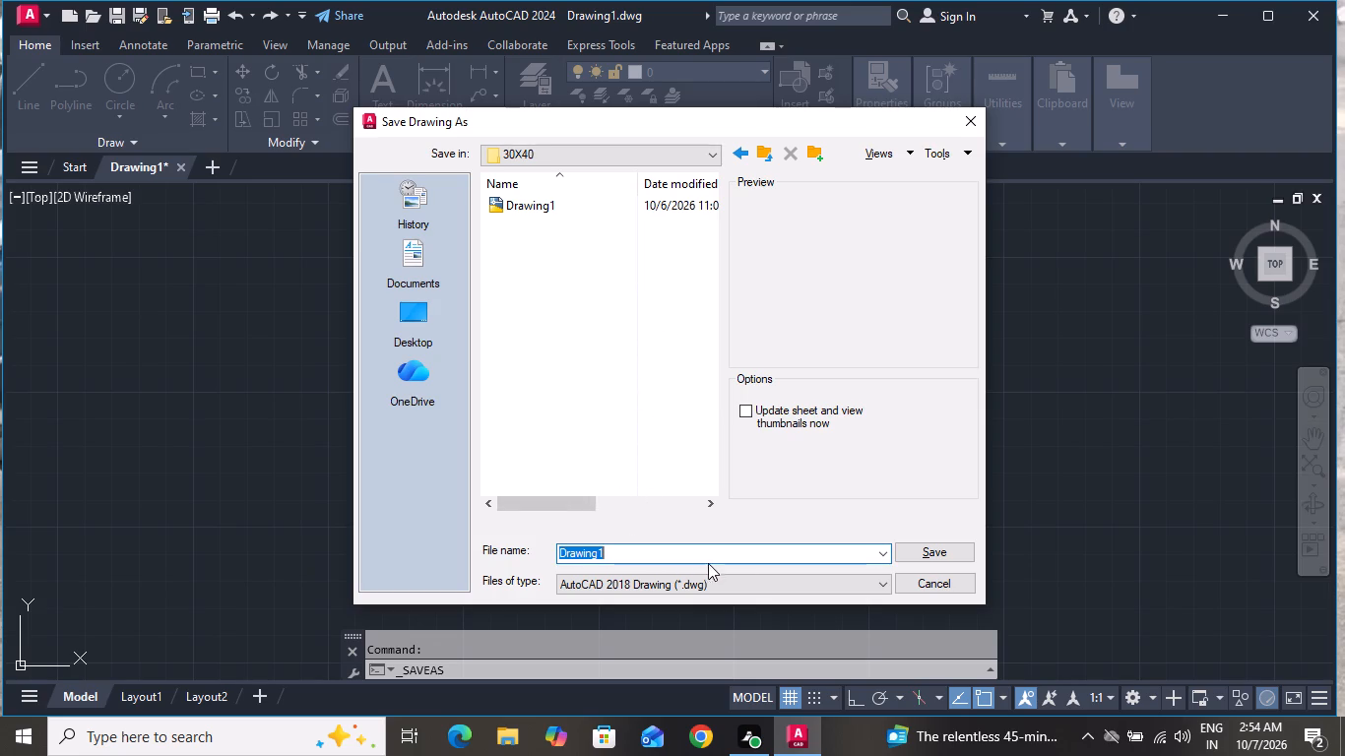
left_click(874, 580)
left_click(875, 583)
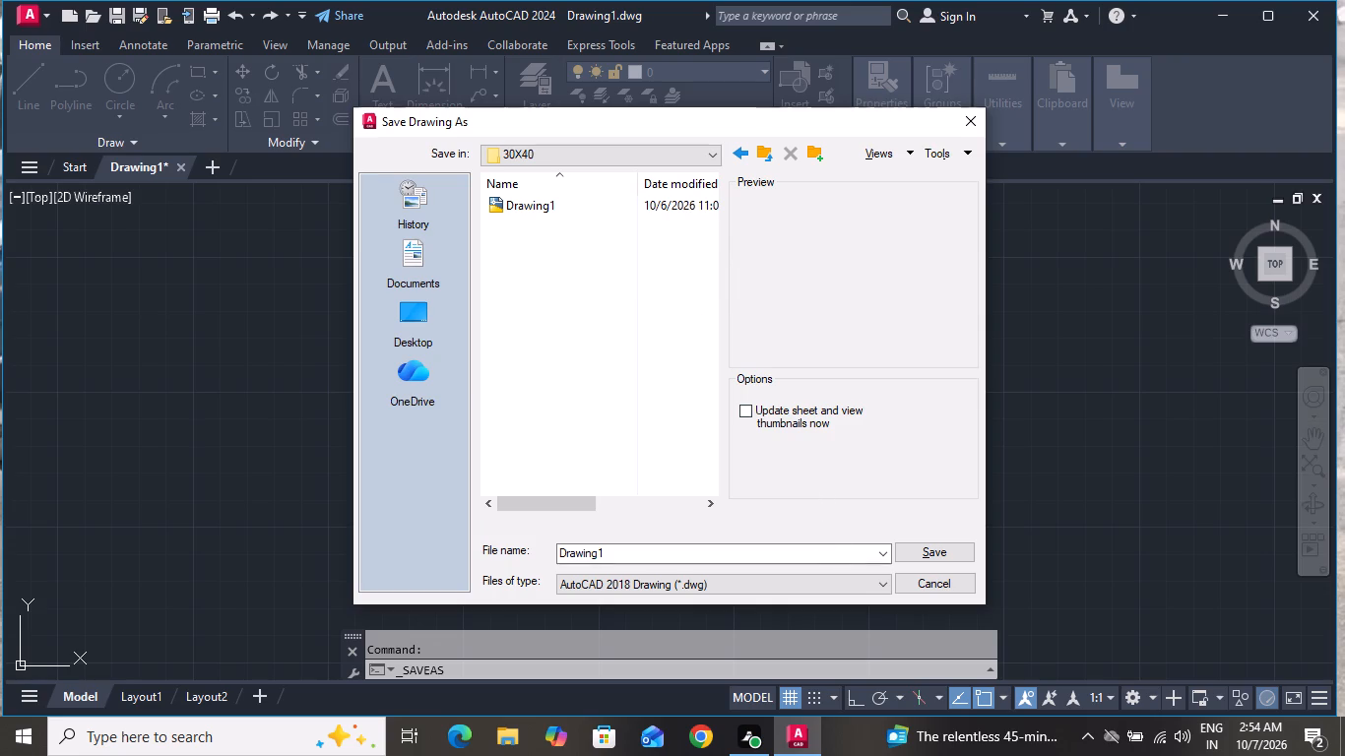
left_click(818, 593)
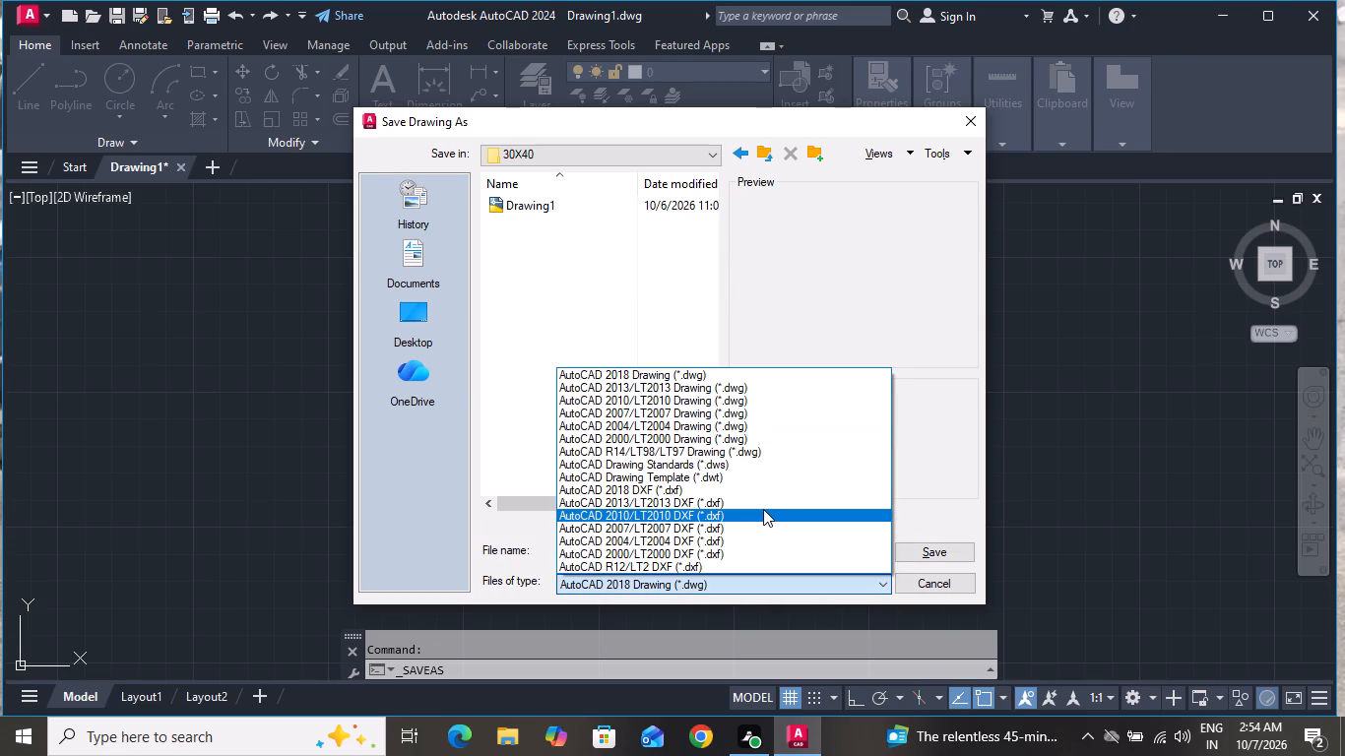
scroll(763, 509, "down", 2)
scroll(762, 509, "up", 1)
scroll(759, 509, "down", 1)
scroll(757, 509, "up", 4)
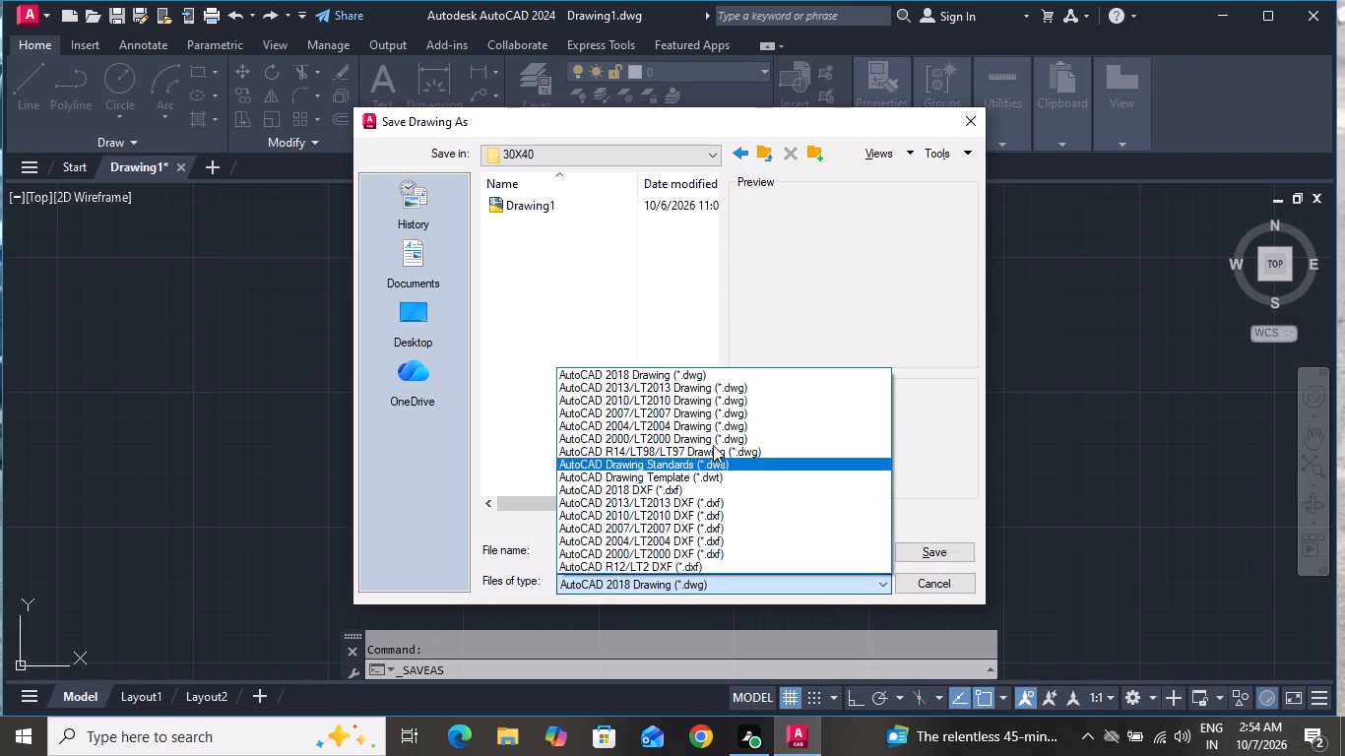
left_click(667, 264)
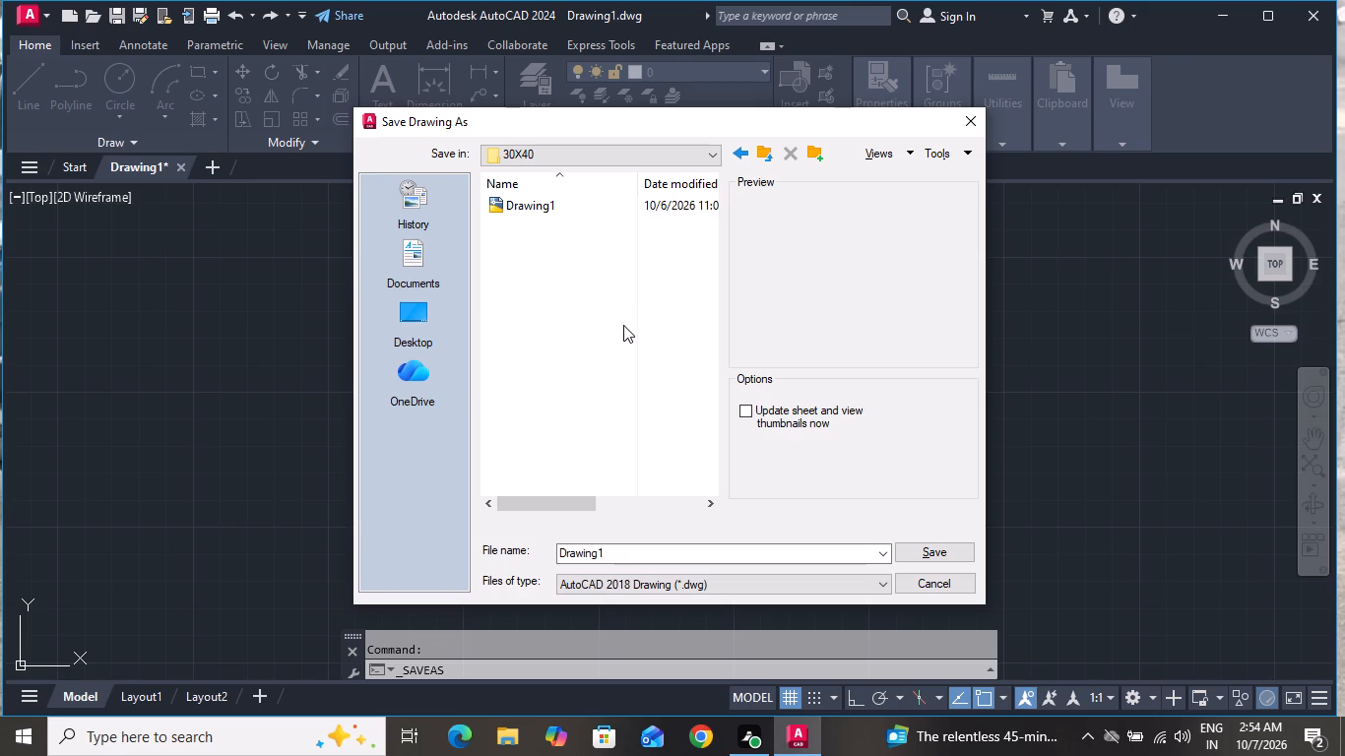
left_click(975, 119)
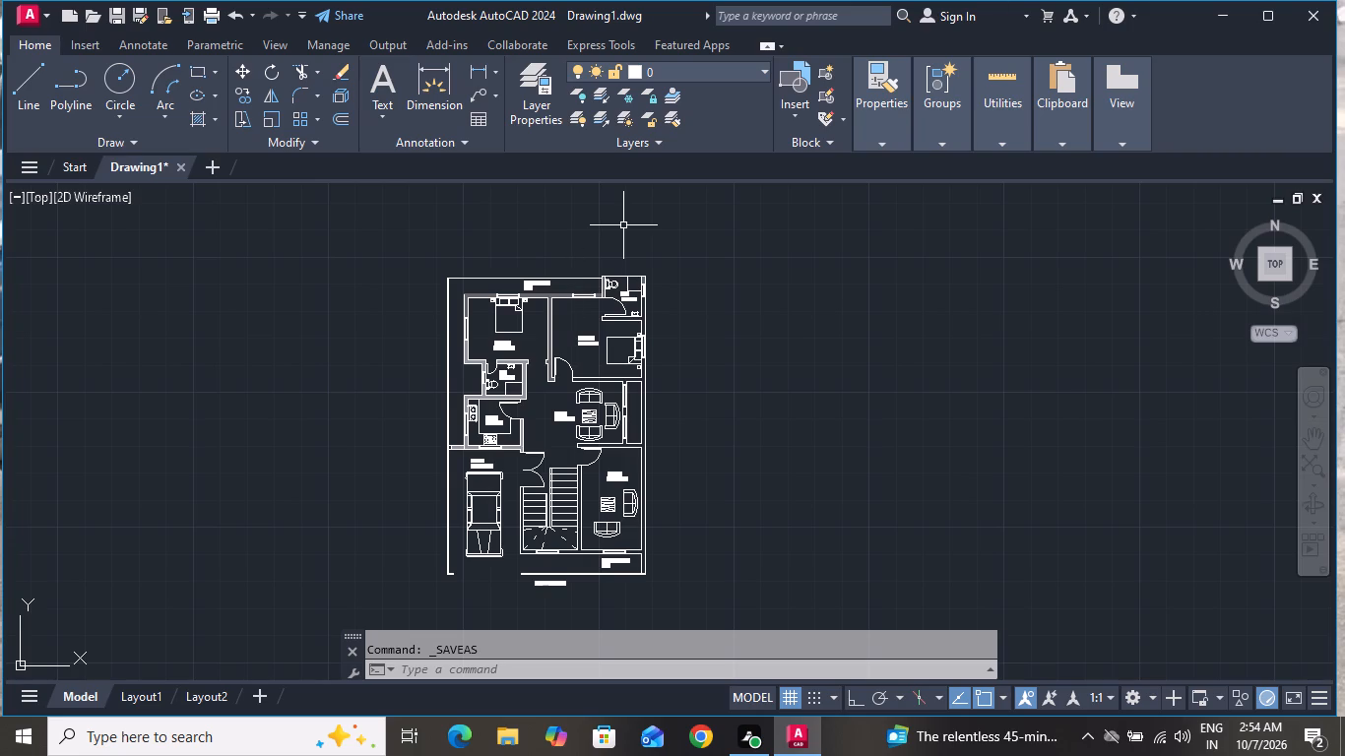
Review the formats available for saving a copy of the drawing, from Drawing through DWG Convert.
left_click(39, 16)
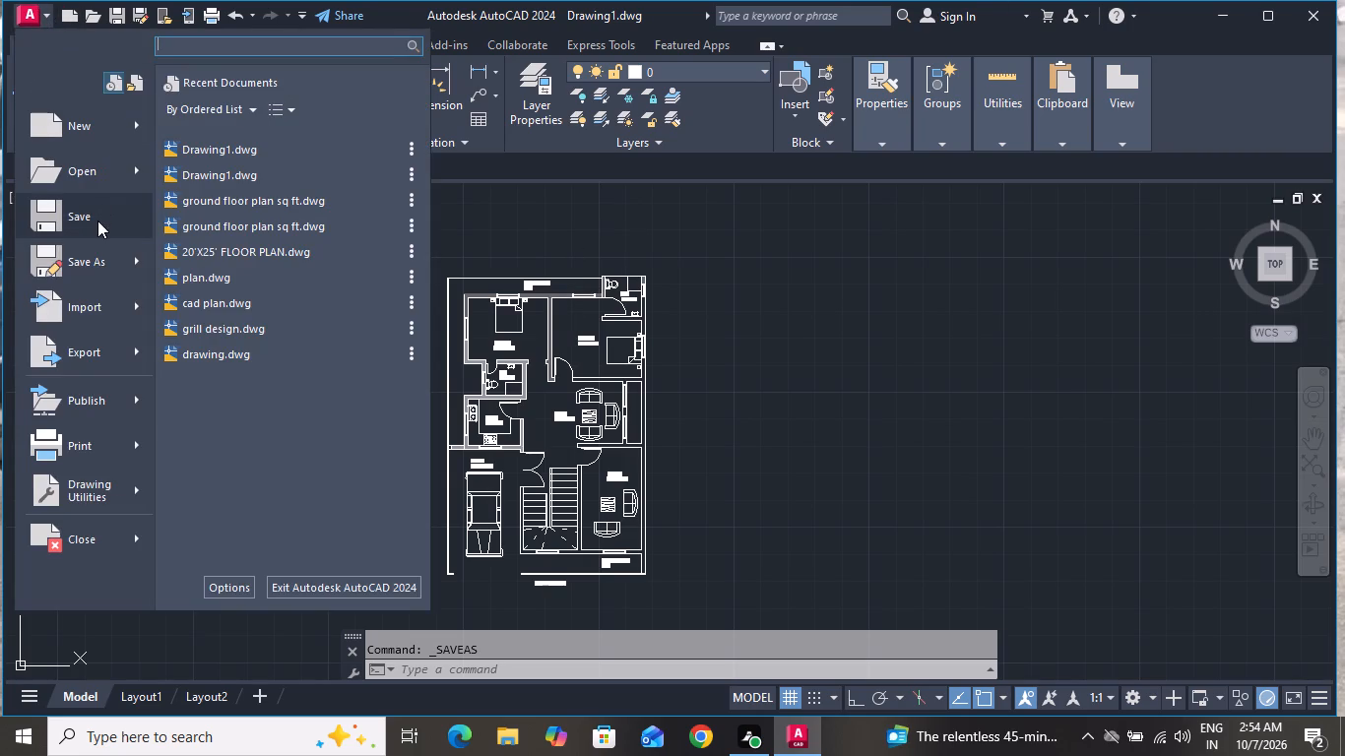
left_click(134, 262)
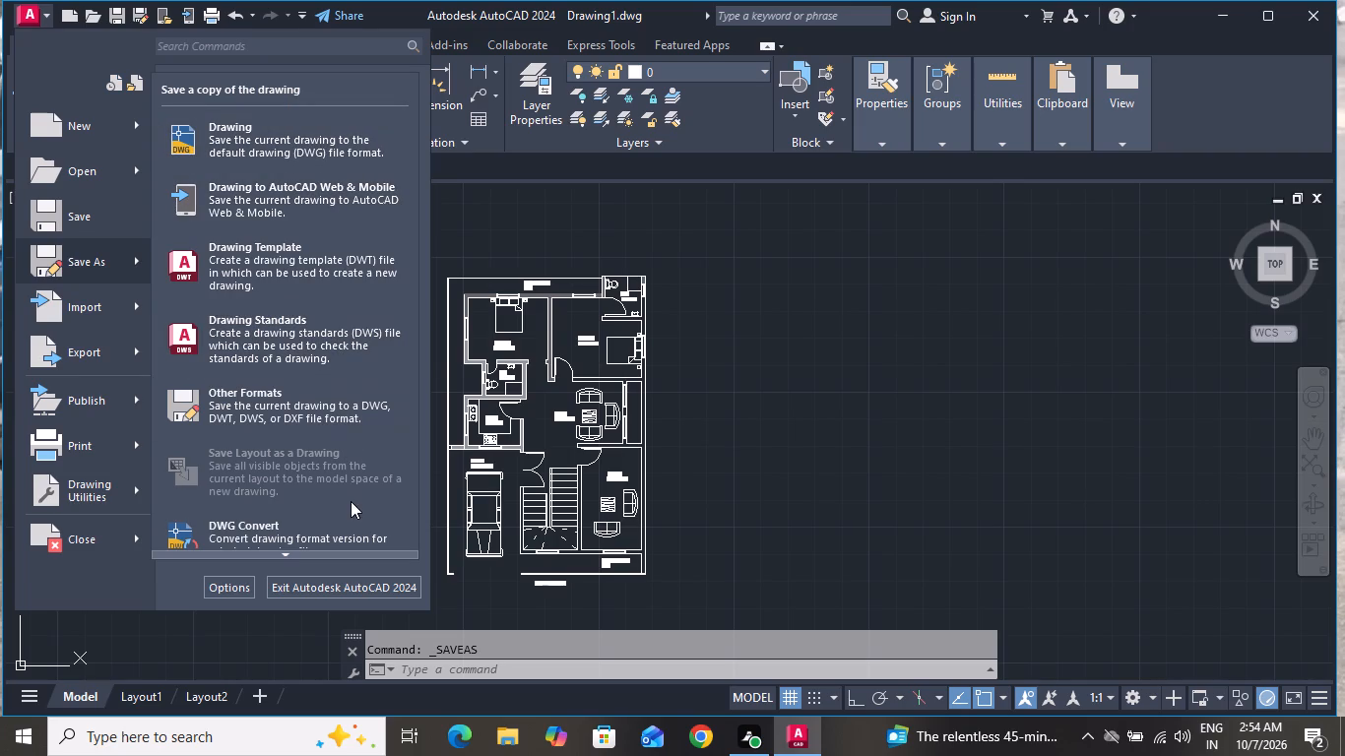
scroll(343, 474, "up", 1)
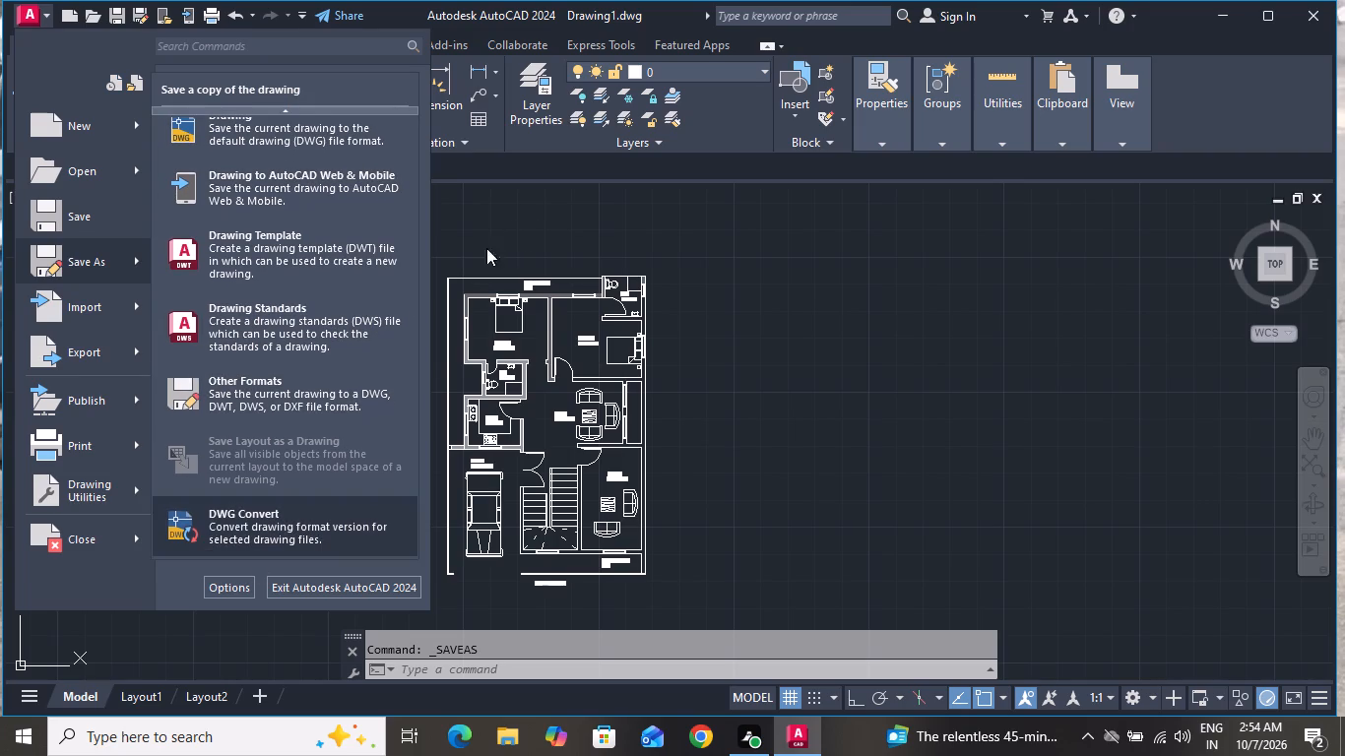
scroll(361, 433, "down", 2)
scroll(246, 535, "down", 1)
scroll(246, 536, "up", 1)
scroll(246, 536, "down", 1)
scroll(246, 537, "up", 1)
scroll(247, 538, "down", 7)
scroll(258, 535, "up", 1)
scroll(303, 513, "down", 3)
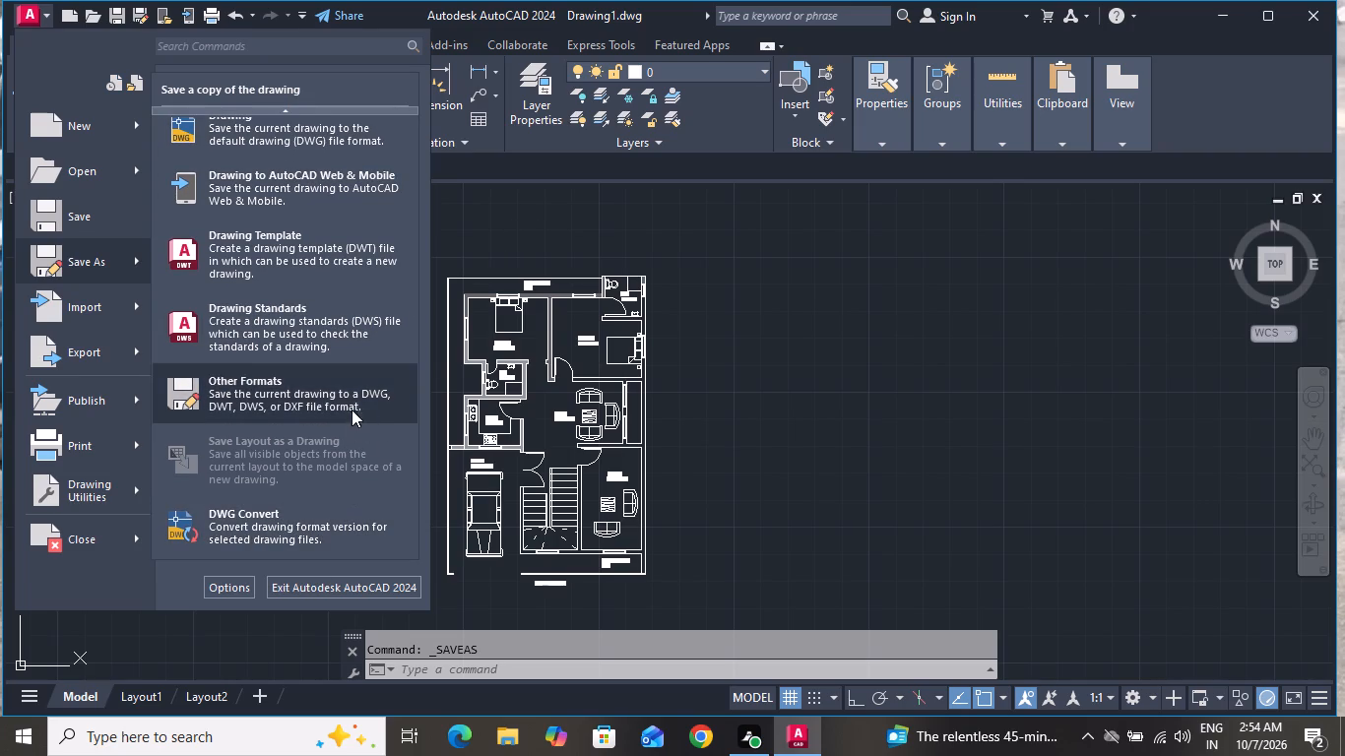
scroll(235, 497, "down", 2)
scroll(239, 497, "up", 1)
scroll(249, 505, "down", 1)
scroll(463, 371, "up", 1)
scroll(467, 356, "down", 2)
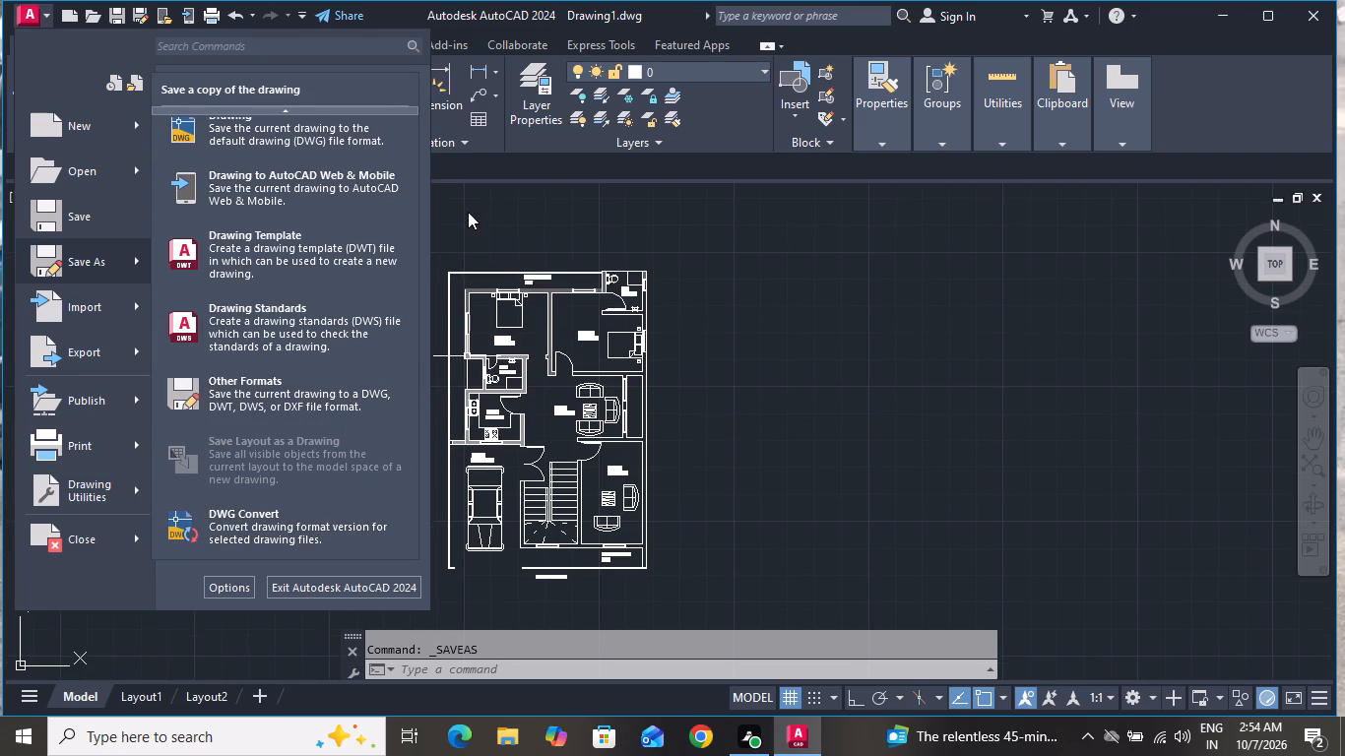
scroll(350, 381, "down", 3)
scroll(351, 537, "up", 1)
scroll(352, 537, "down", 1)
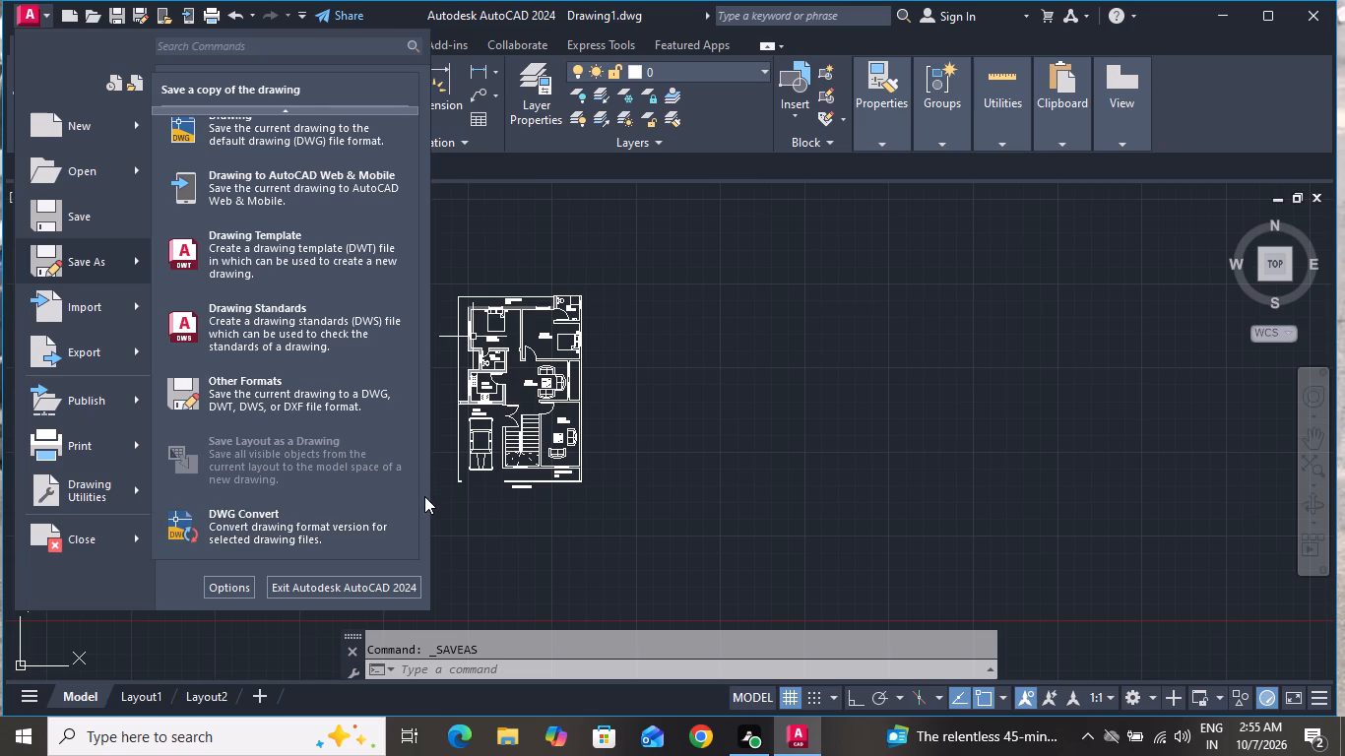
double_click(424, 496)
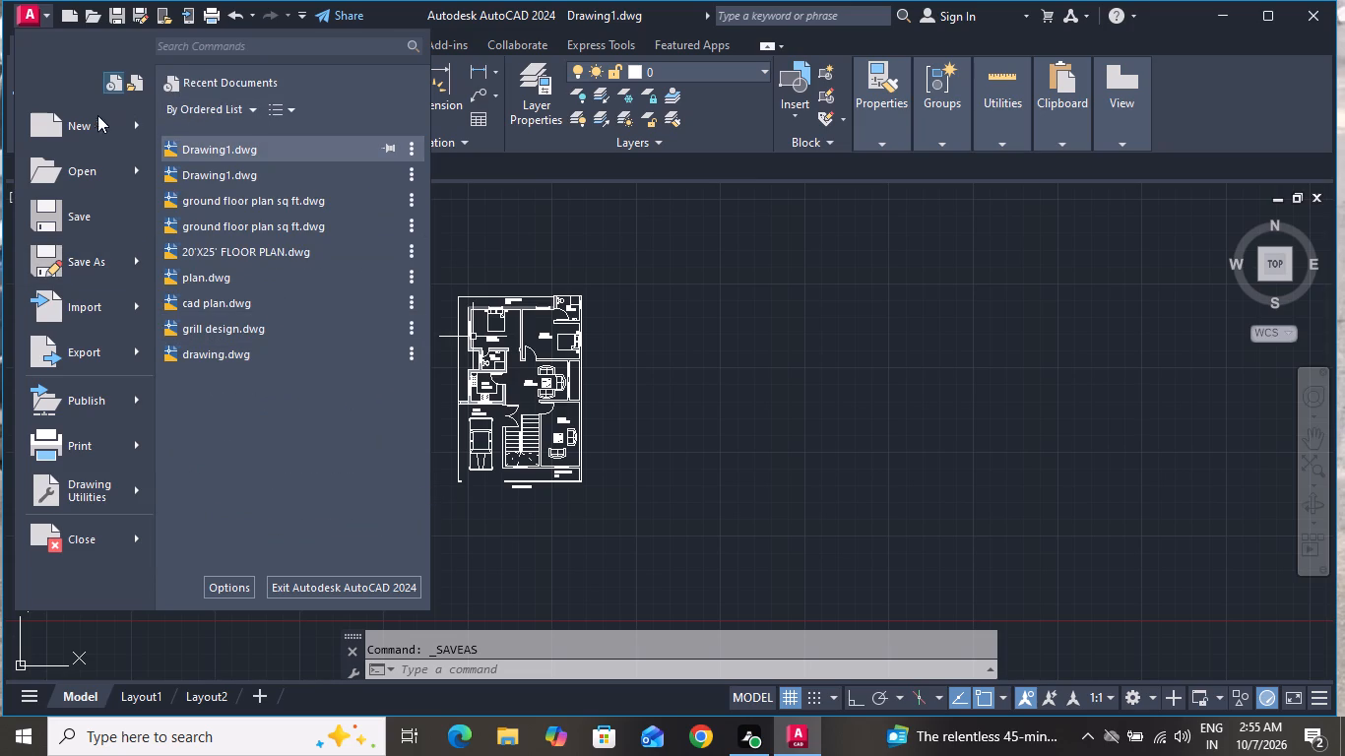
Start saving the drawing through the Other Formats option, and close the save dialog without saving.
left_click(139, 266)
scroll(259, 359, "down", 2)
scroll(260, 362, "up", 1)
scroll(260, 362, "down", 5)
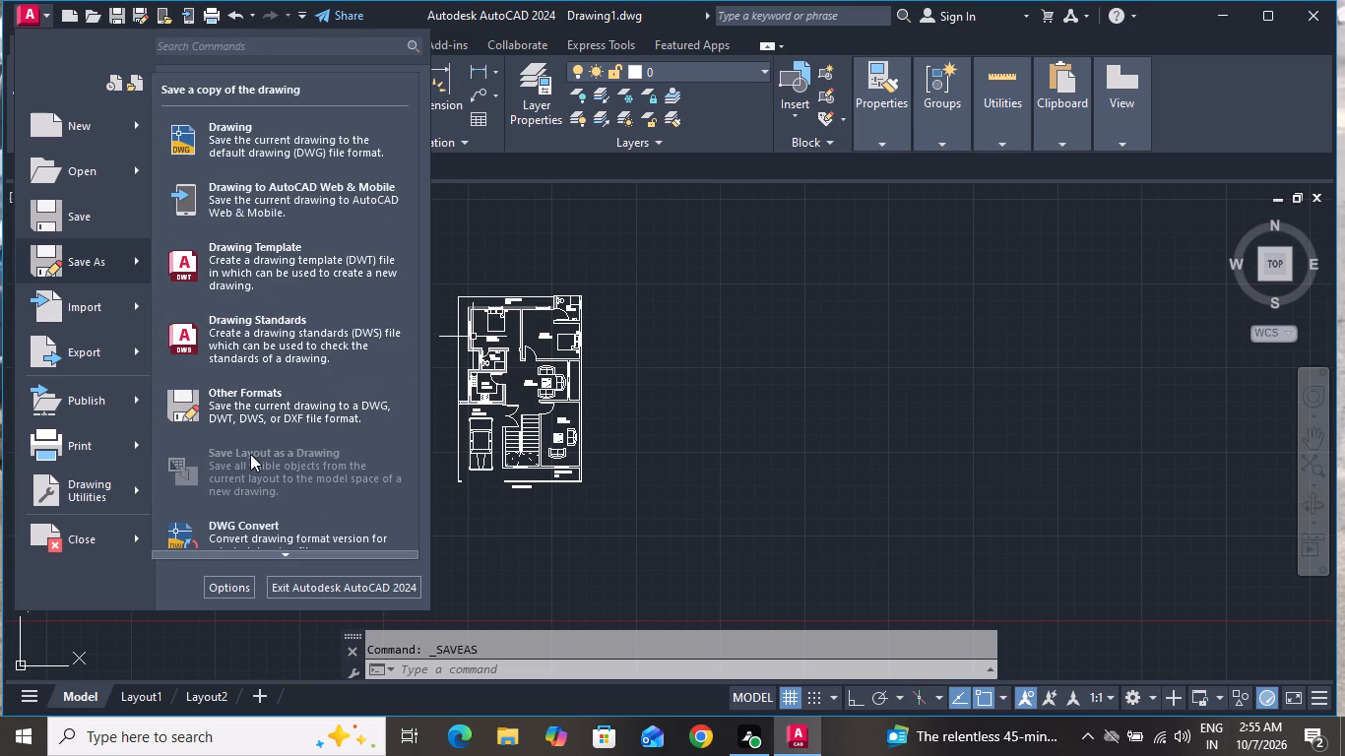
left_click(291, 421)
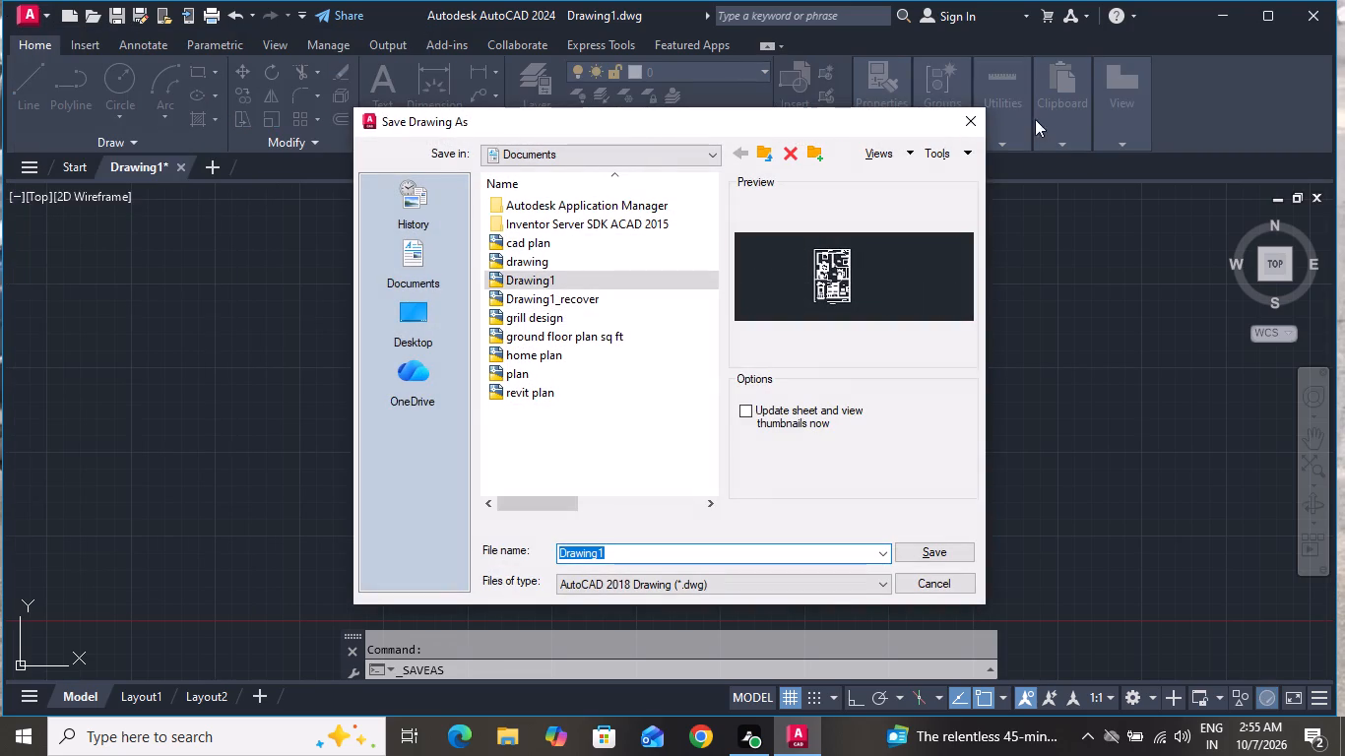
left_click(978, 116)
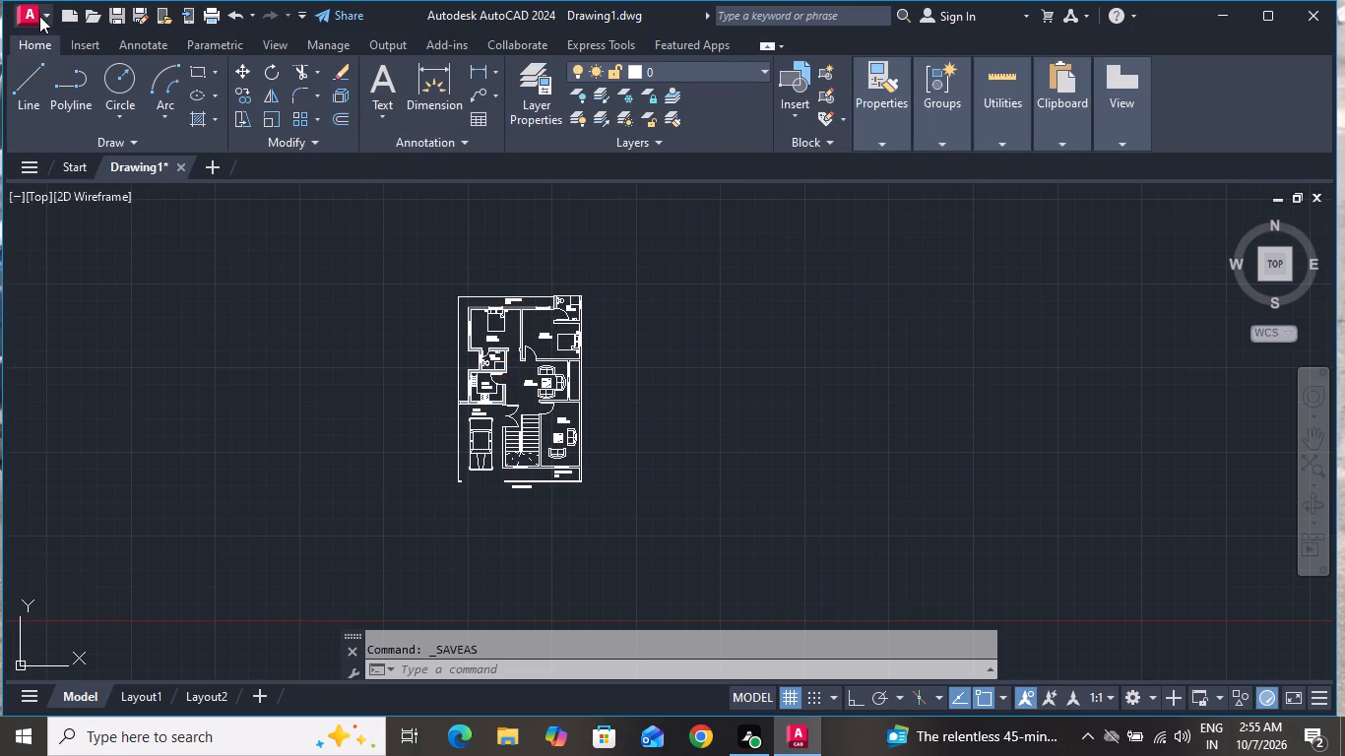
Go through the options for saving a copy of the drawing again to find a suitable output format.
left_click(40, 15)
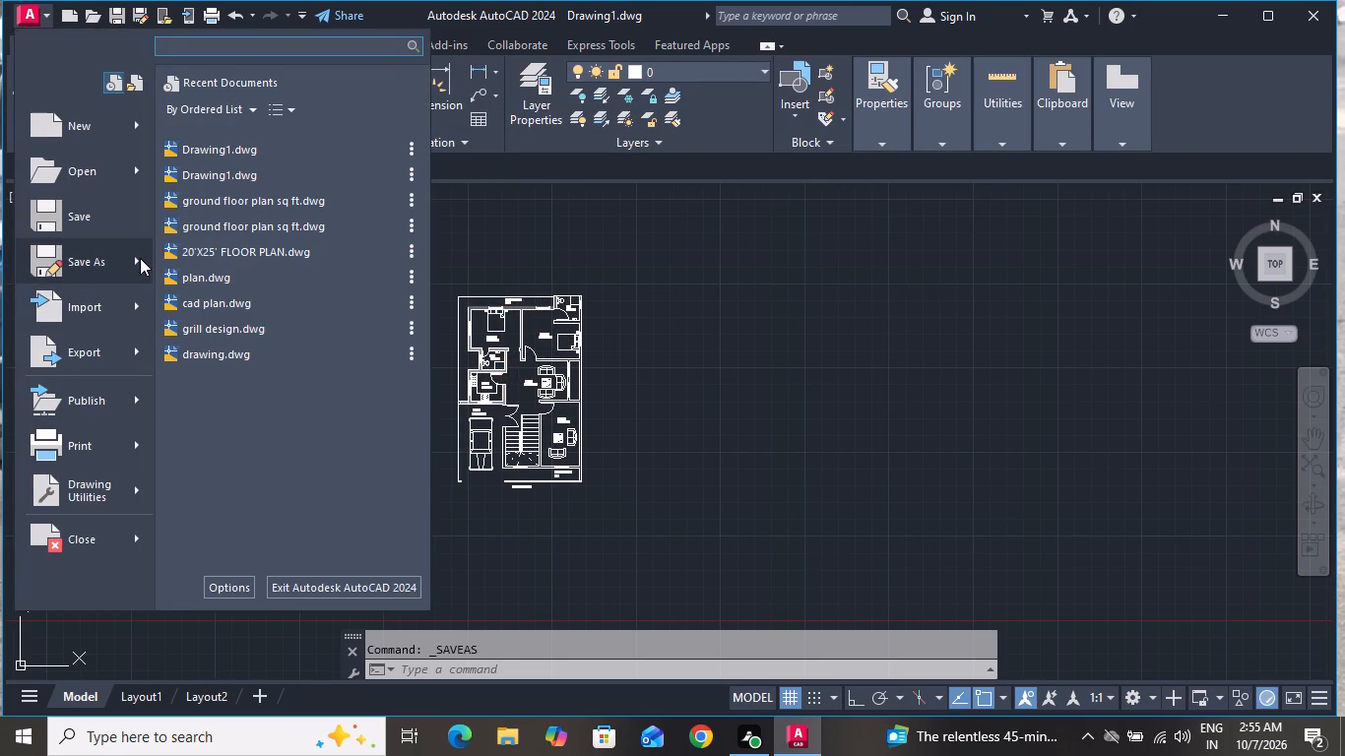
left_click(140, 258)
scroll(320, 351, "up", 1)
scroll(320, 351, "down", 3)
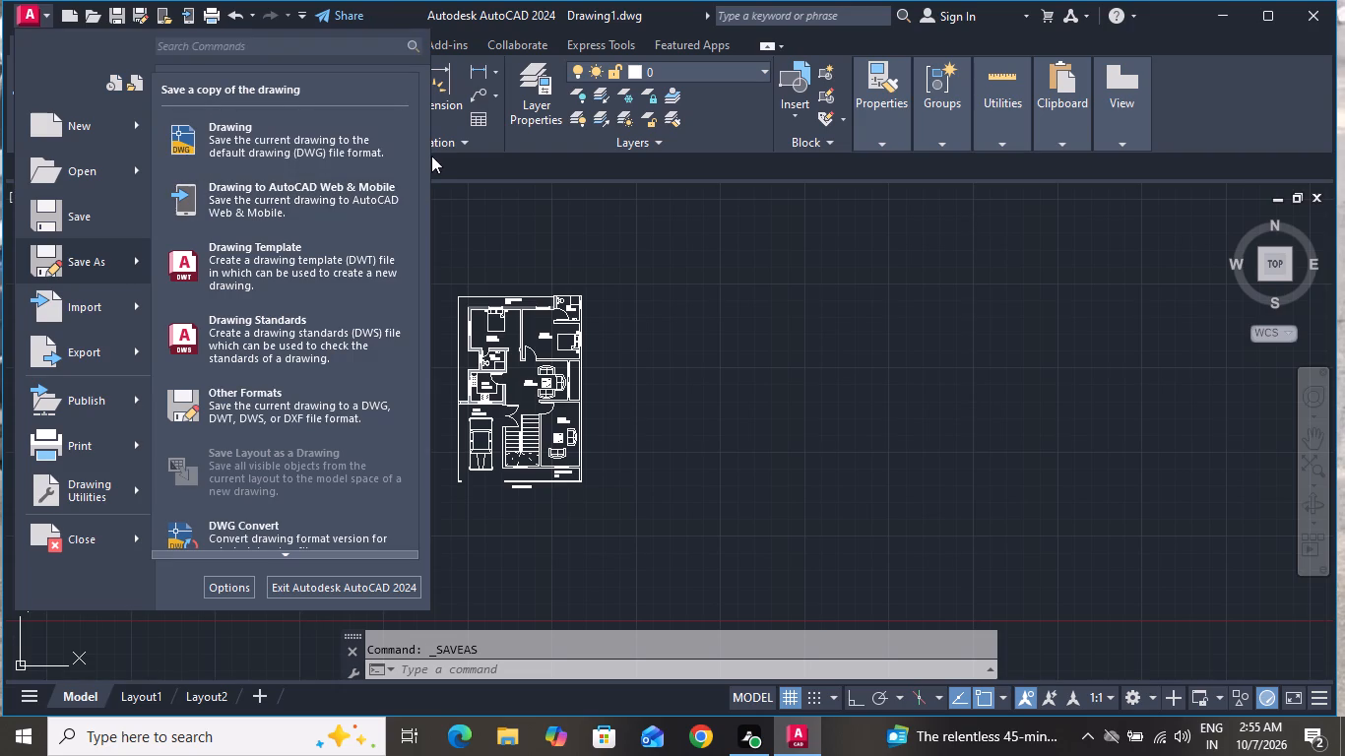
key("Down")
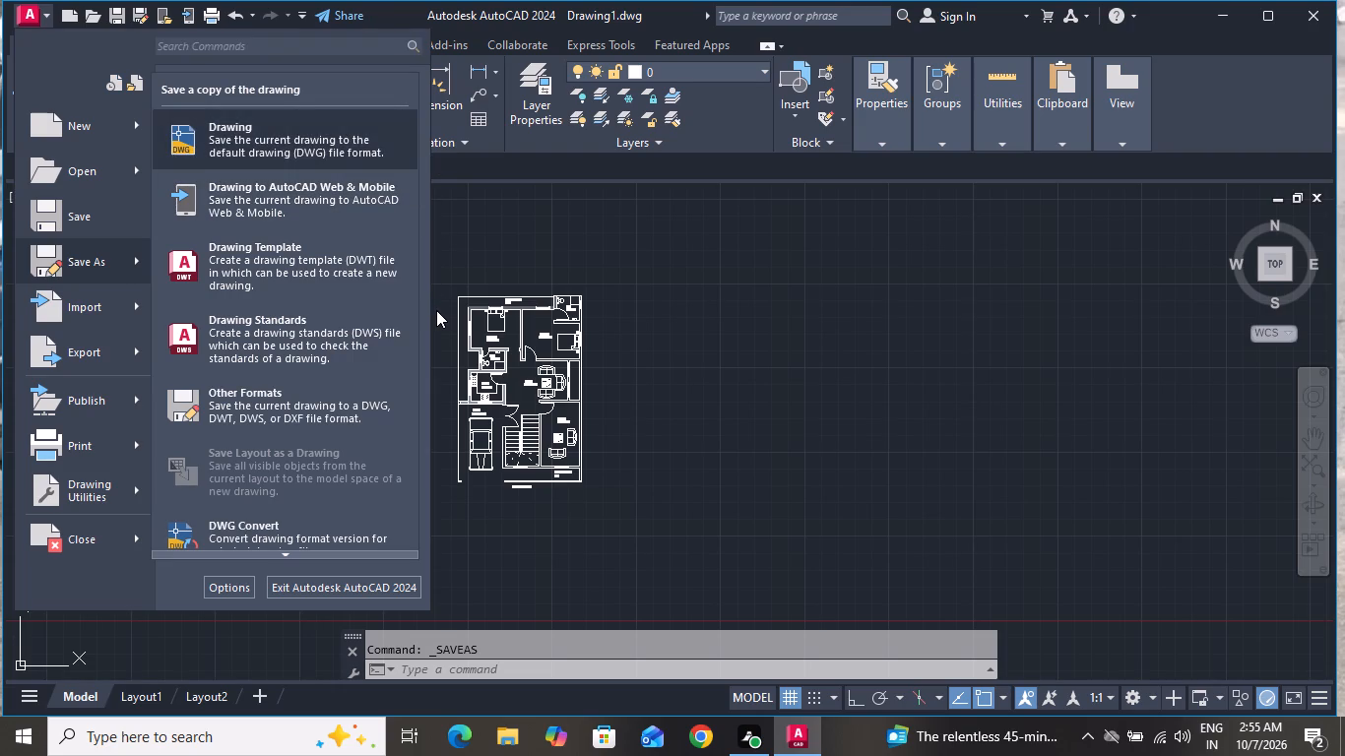
key("Down")
key("Down")
key("Down")
key("Down")
key("Down")
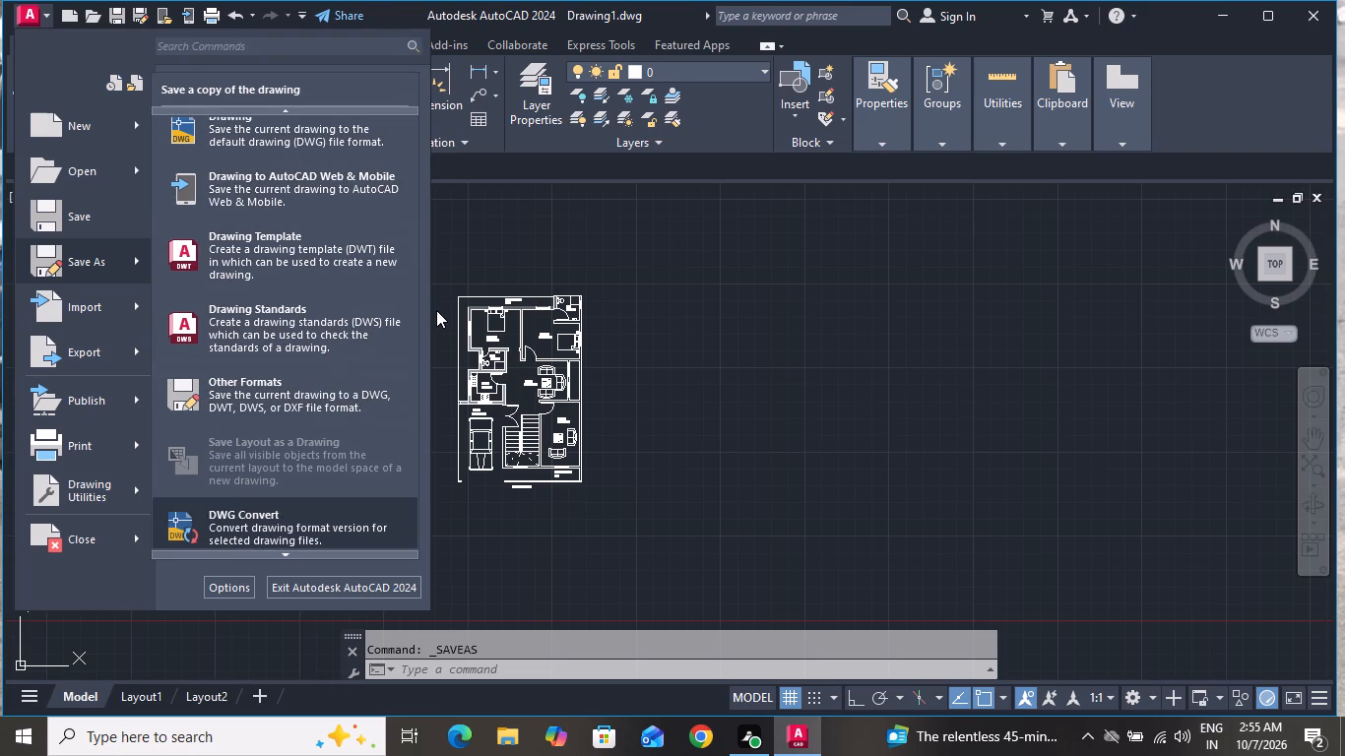
key("Down")
key("Down")
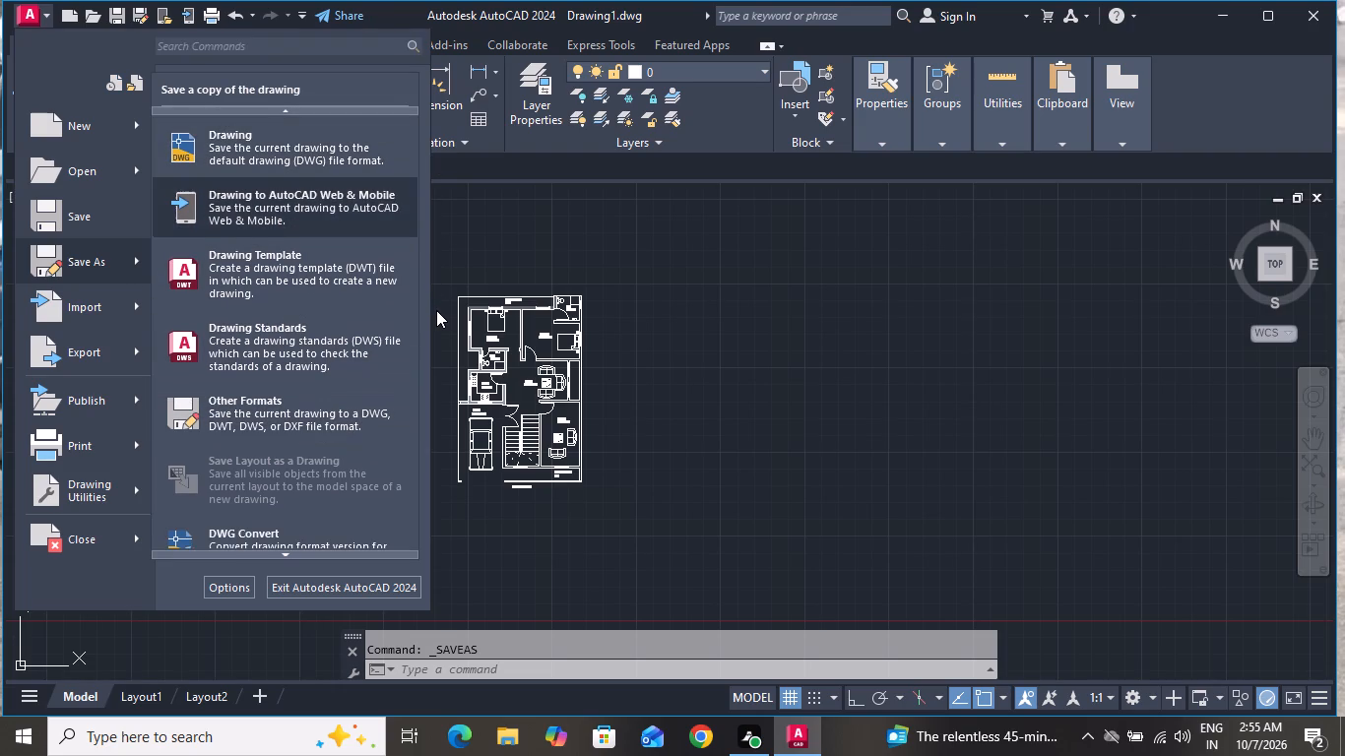
key("Down")
key("Down")
key("Down")
key("Down")
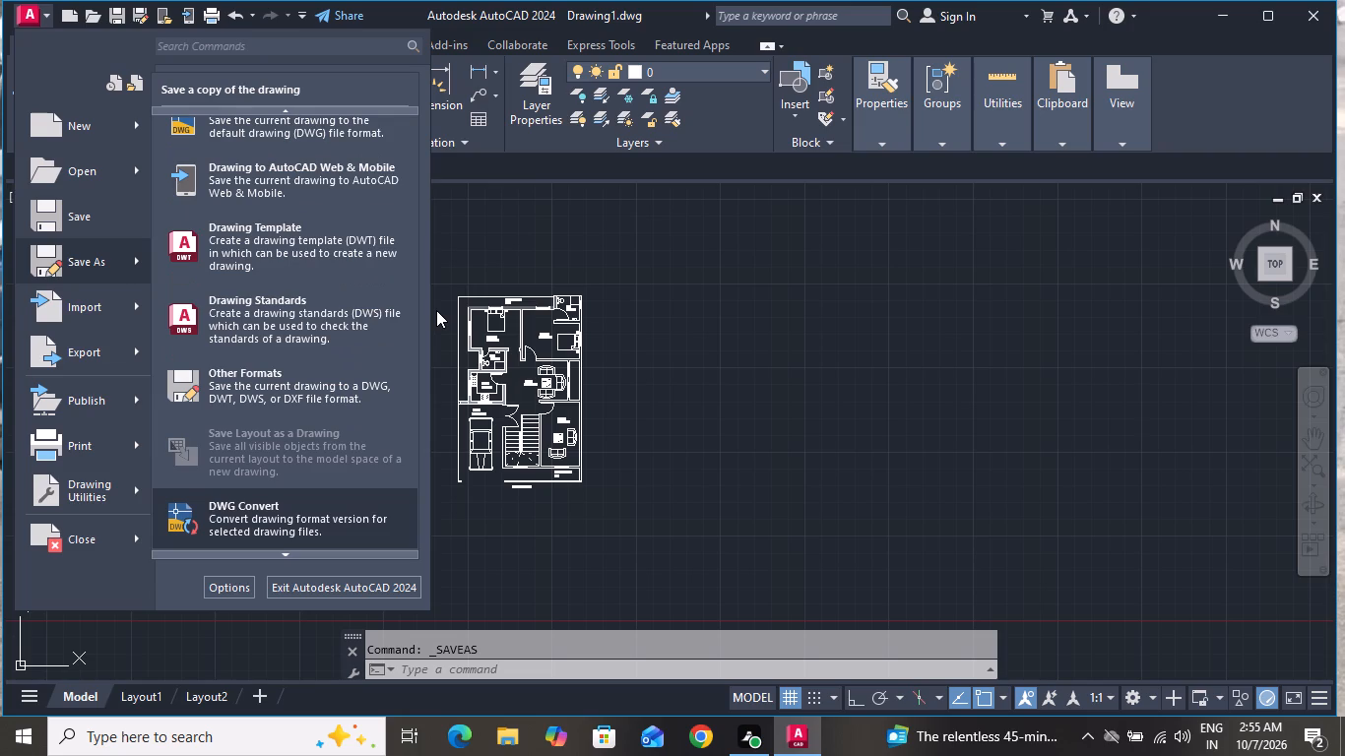
key("Up")
key("Up")
key("Up")
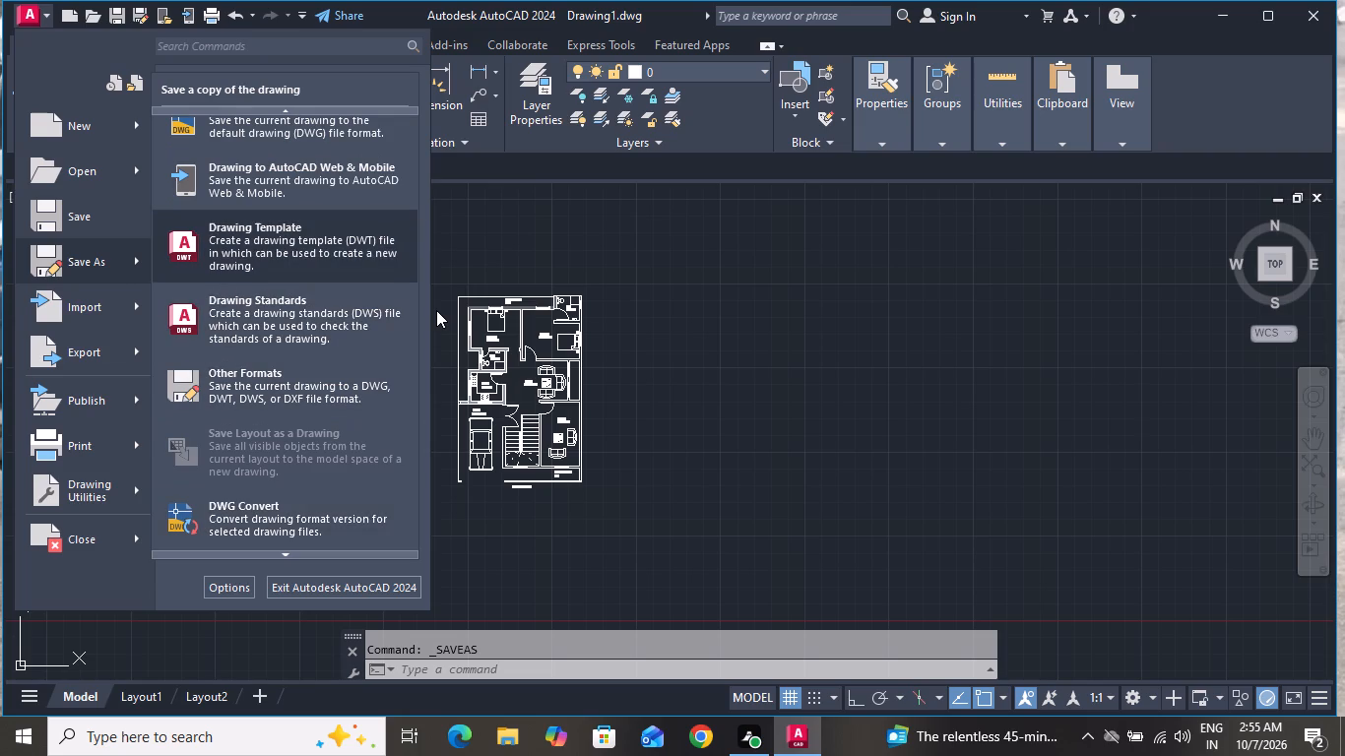
key("Up")
key("Up")
key("Up")
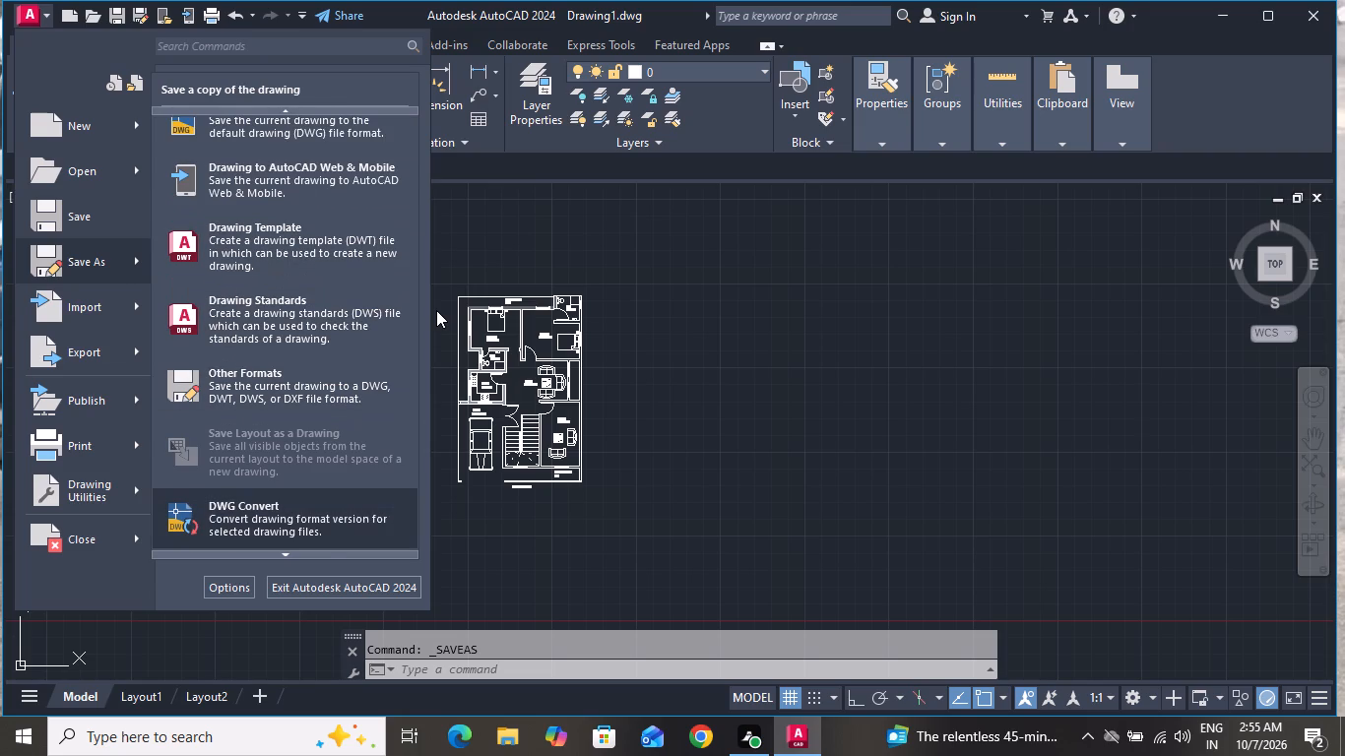
key("Up")
key("Up")
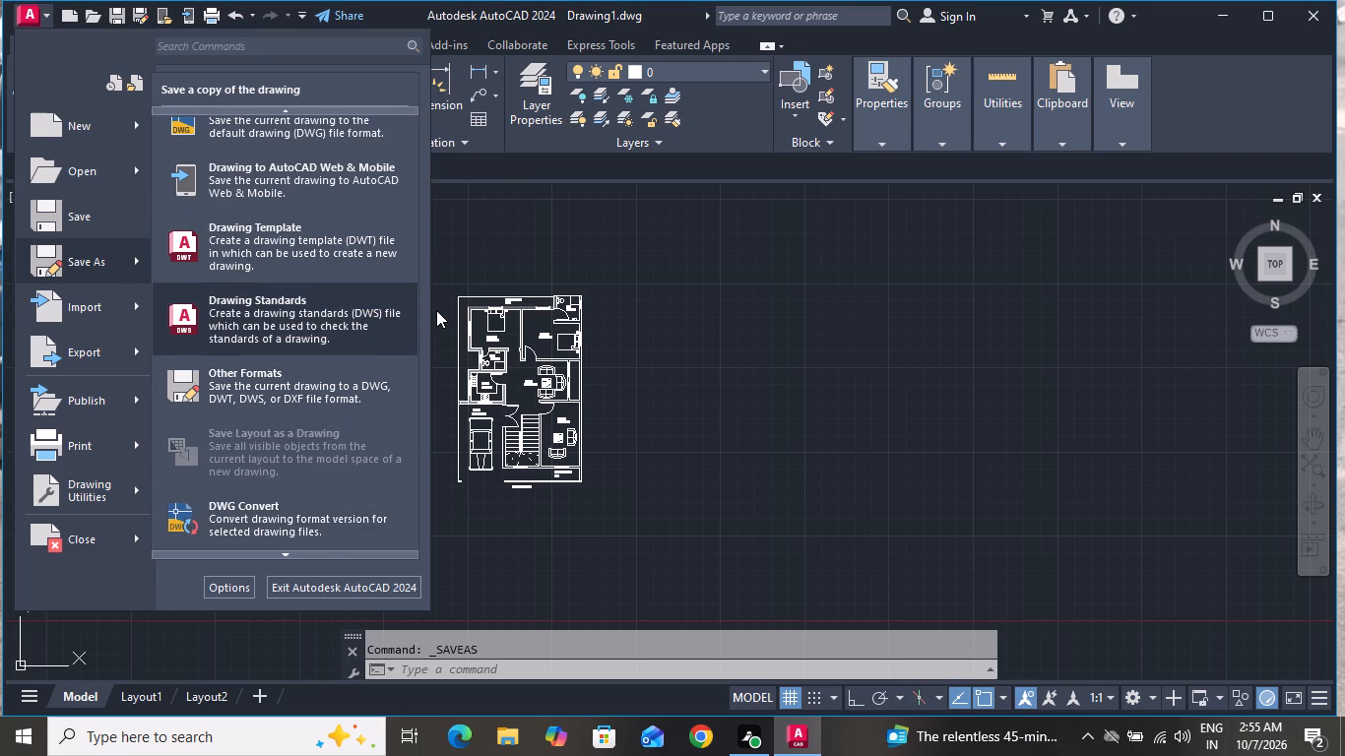
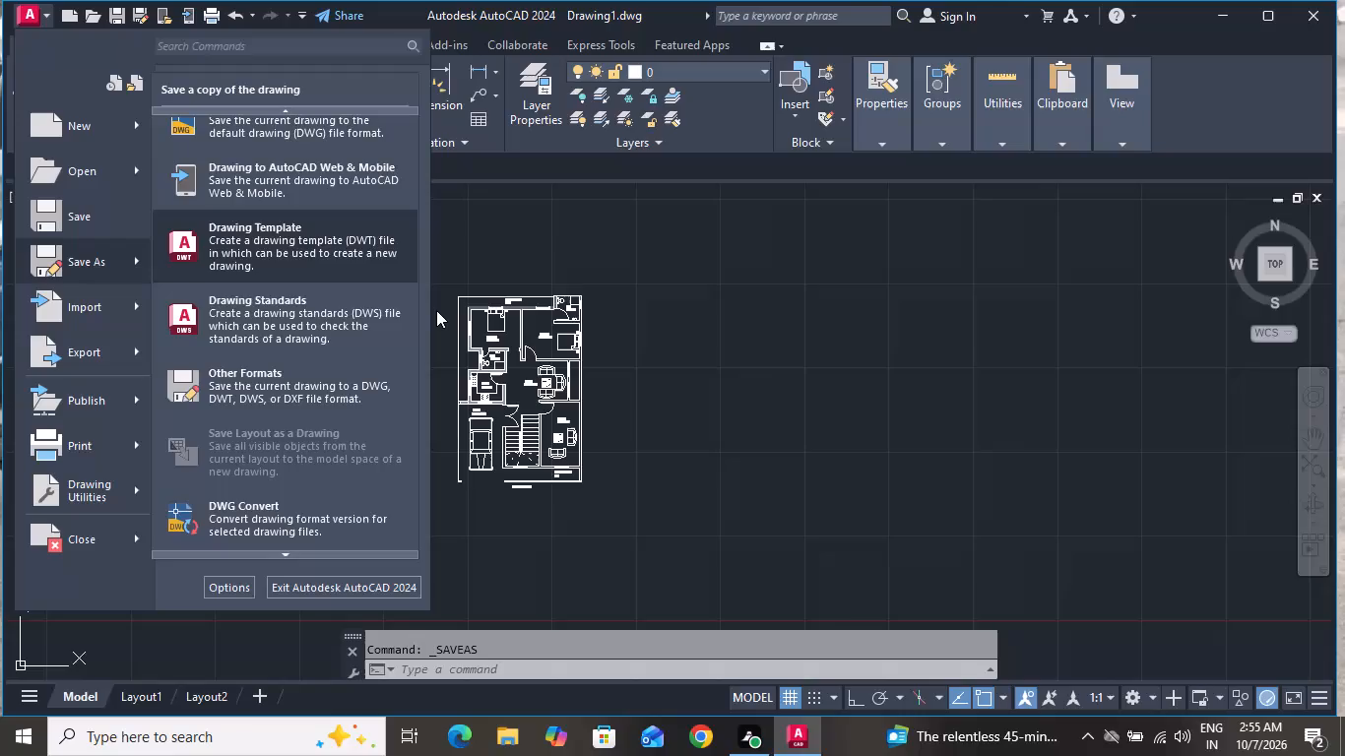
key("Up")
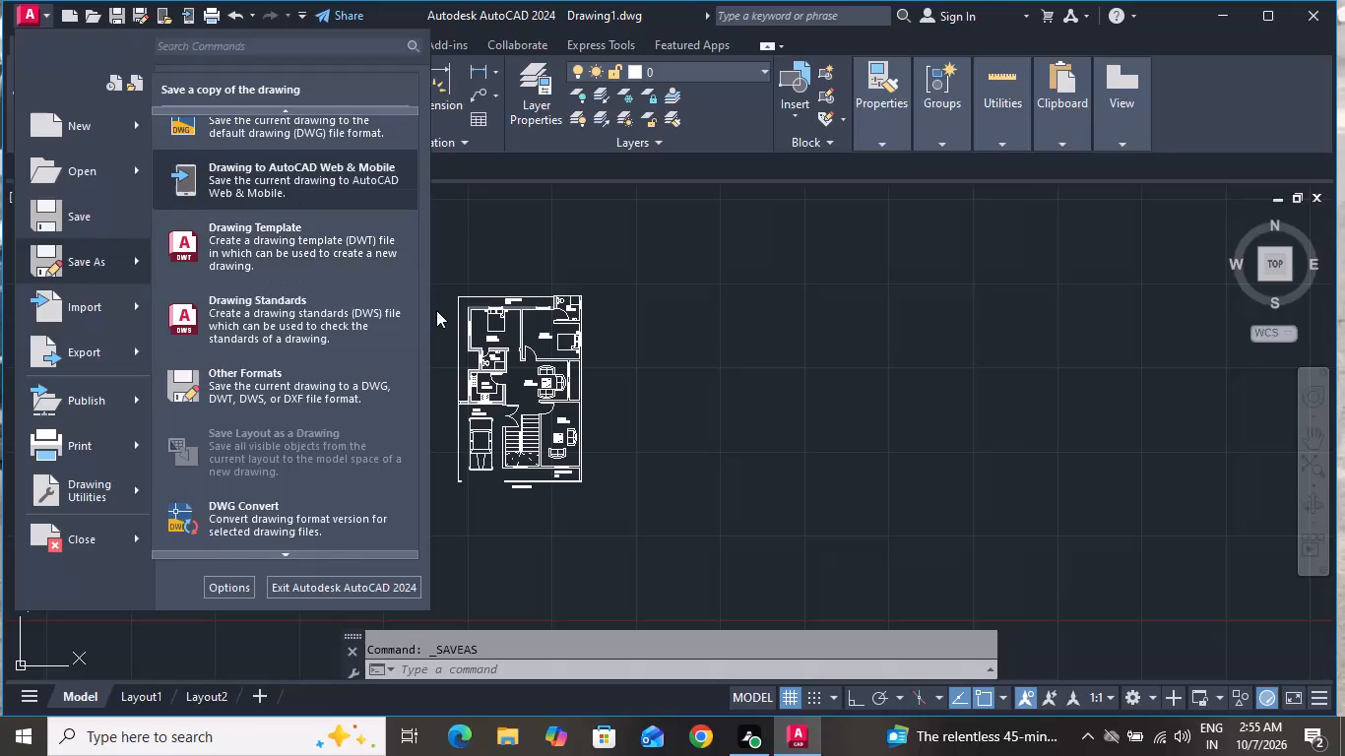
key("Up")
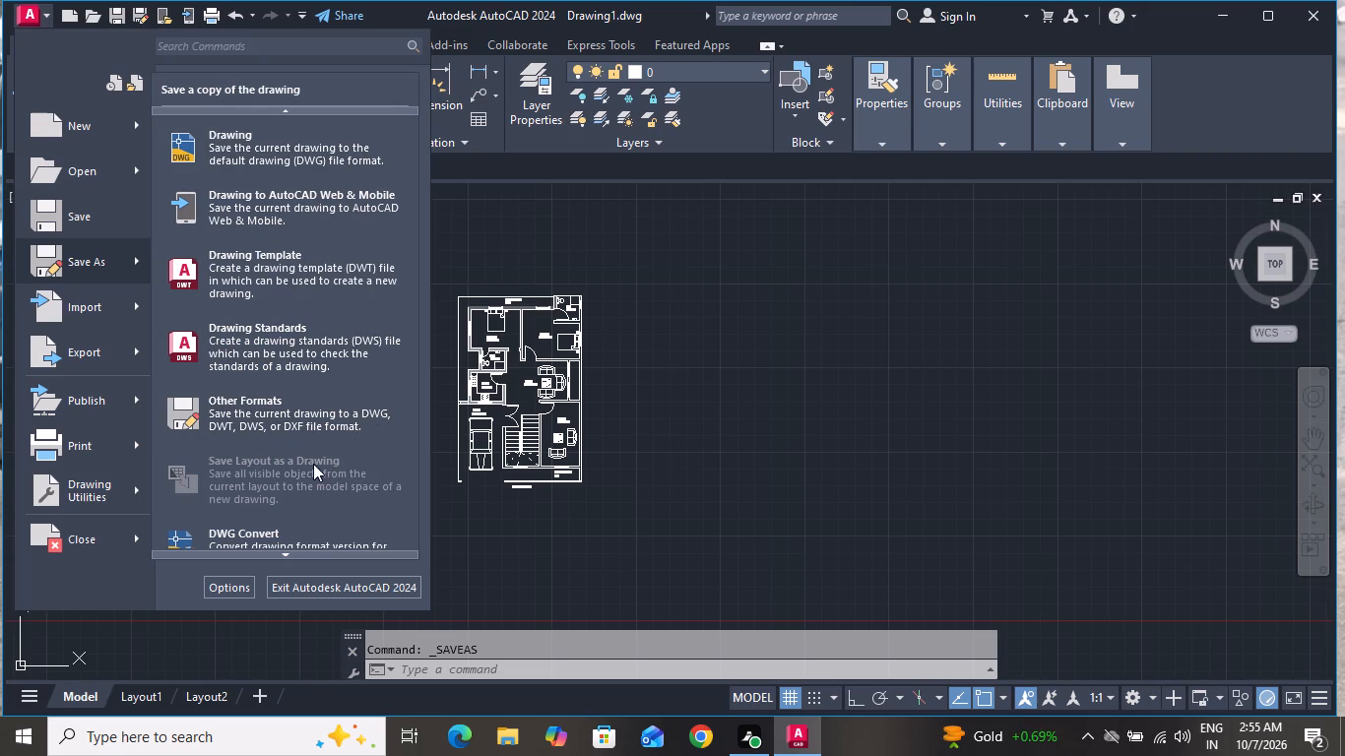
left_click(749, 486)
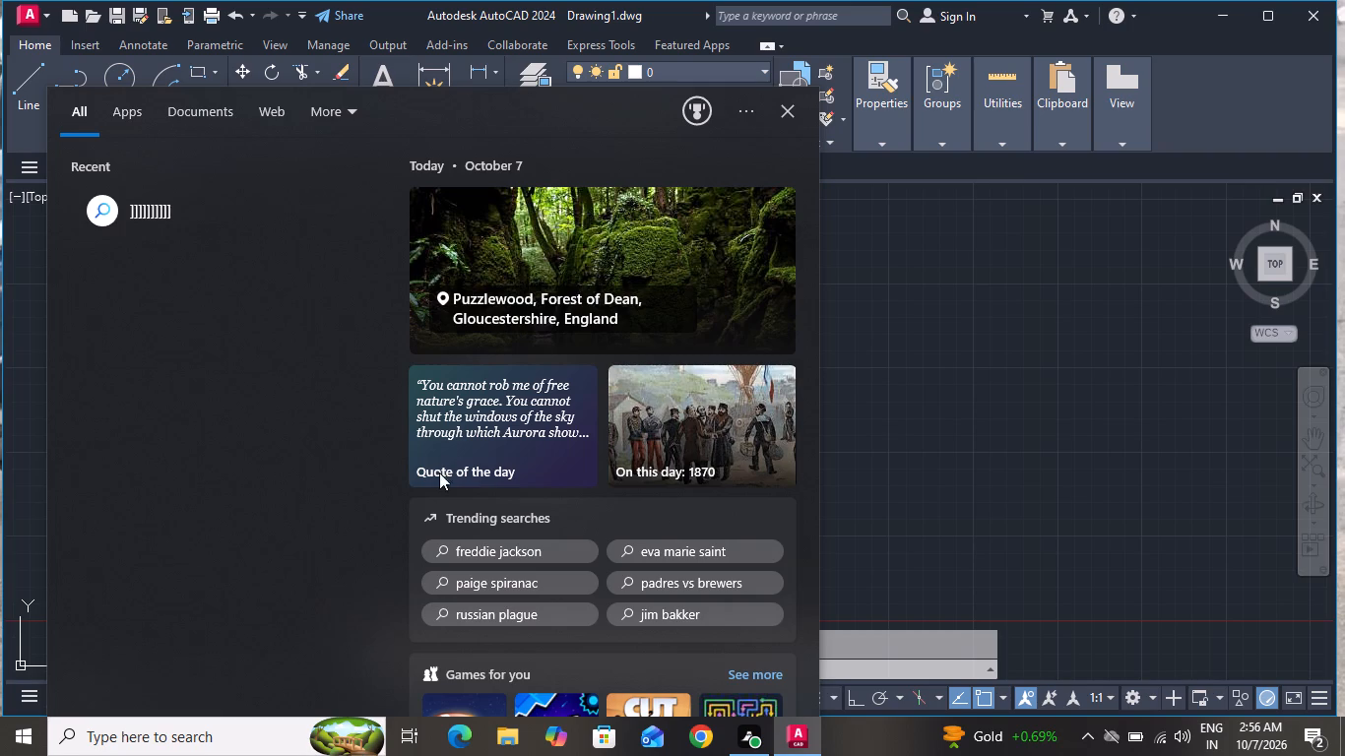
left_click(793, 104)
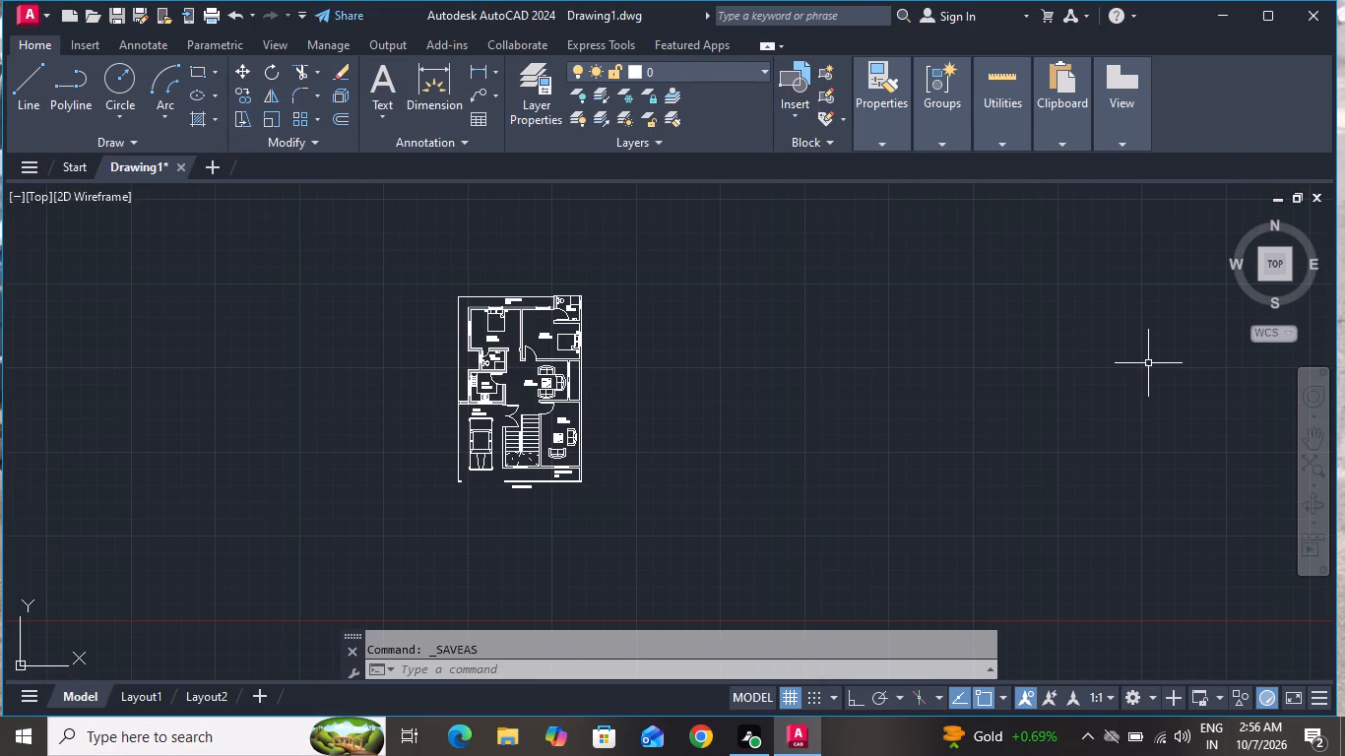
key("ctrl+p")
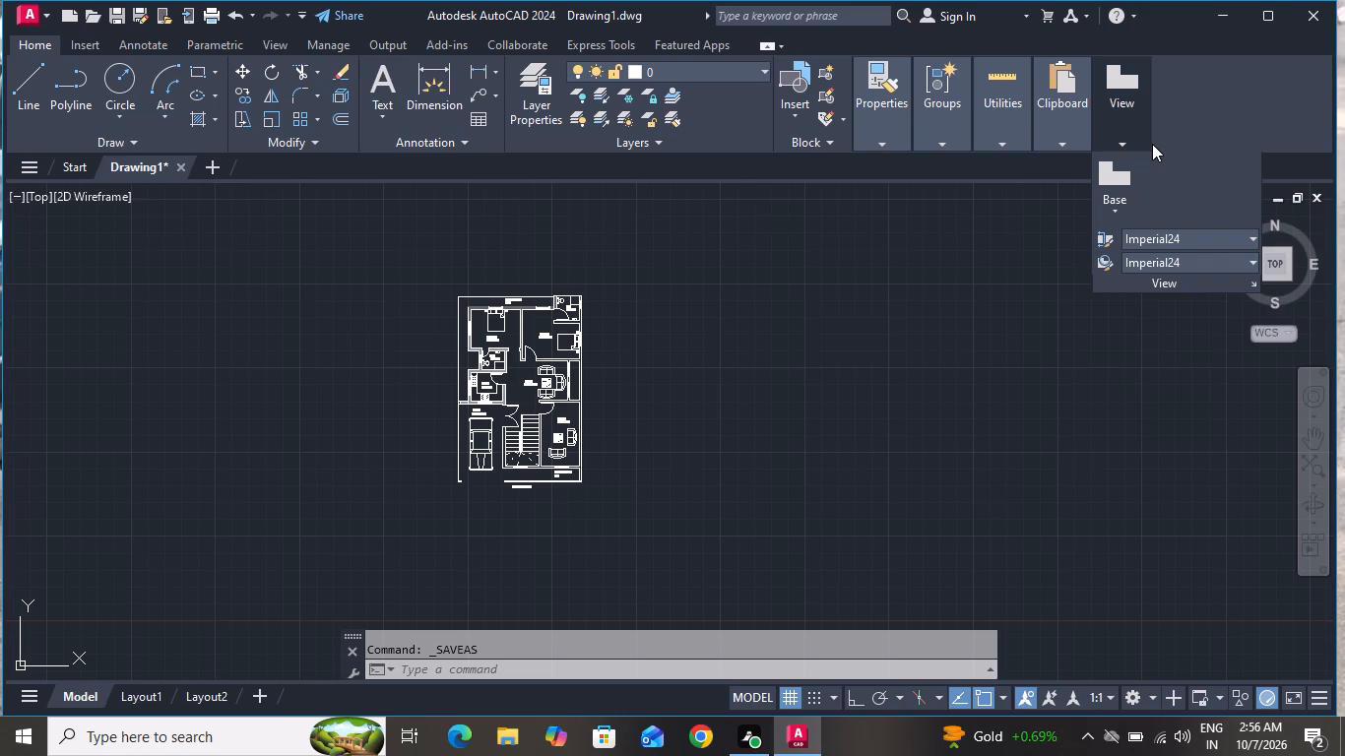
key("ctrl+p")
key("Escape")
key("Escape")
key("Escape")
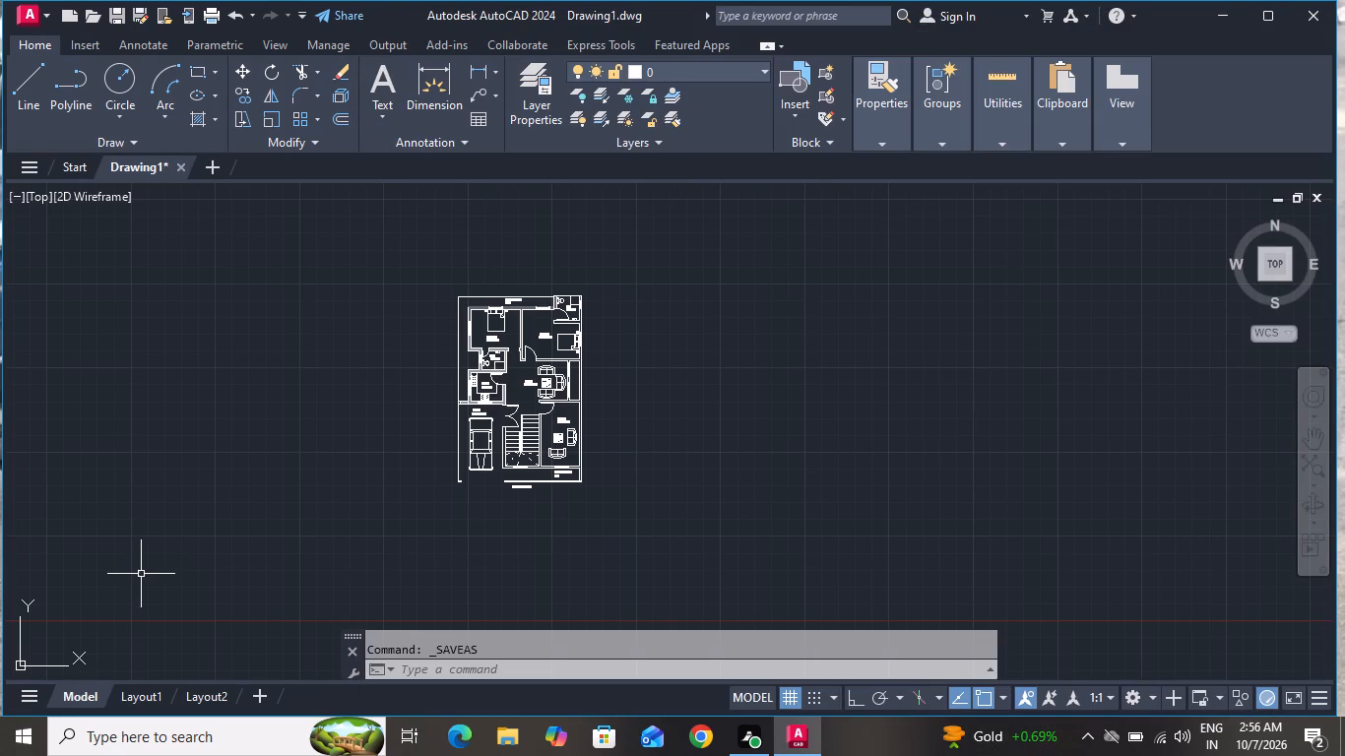
Set up a plot to Microsoft Print to PDF with a Window plot area enclosing the whole floor plan.
key("ctrl+p")
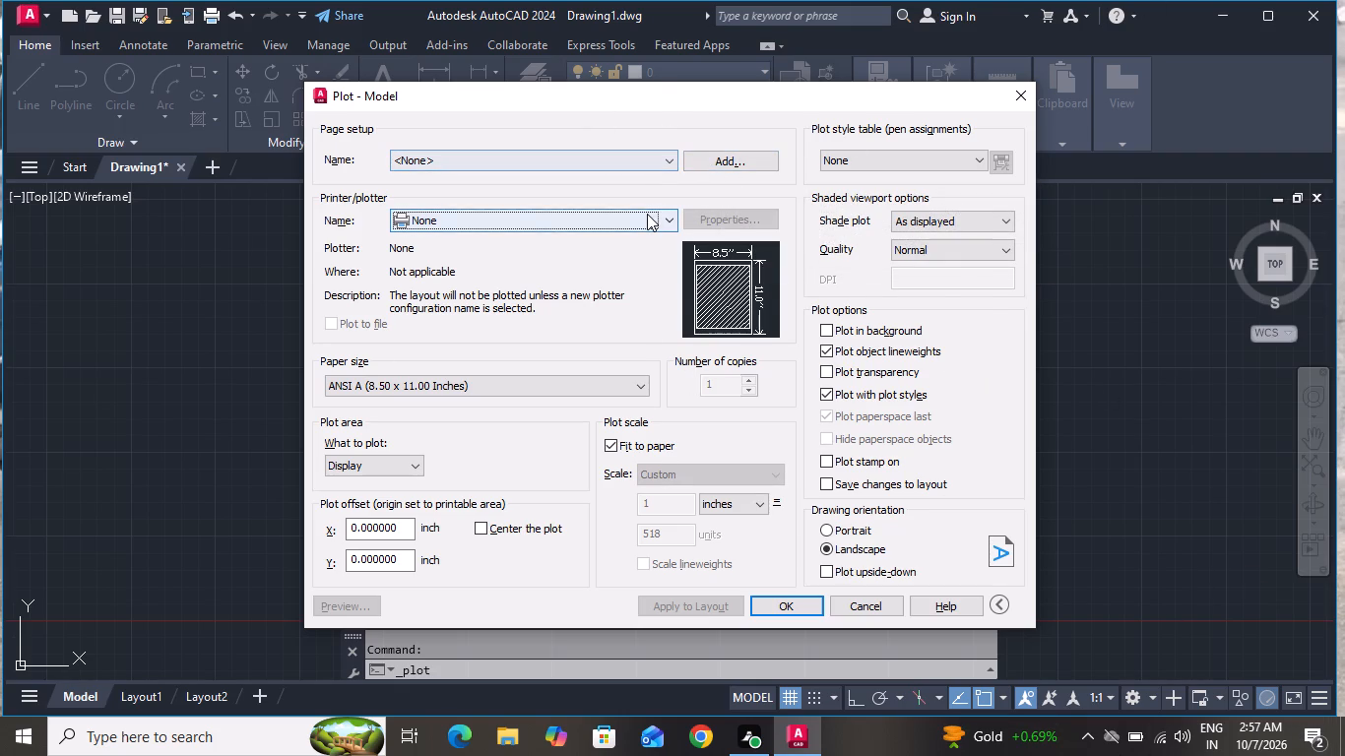
left_click(670, 225)
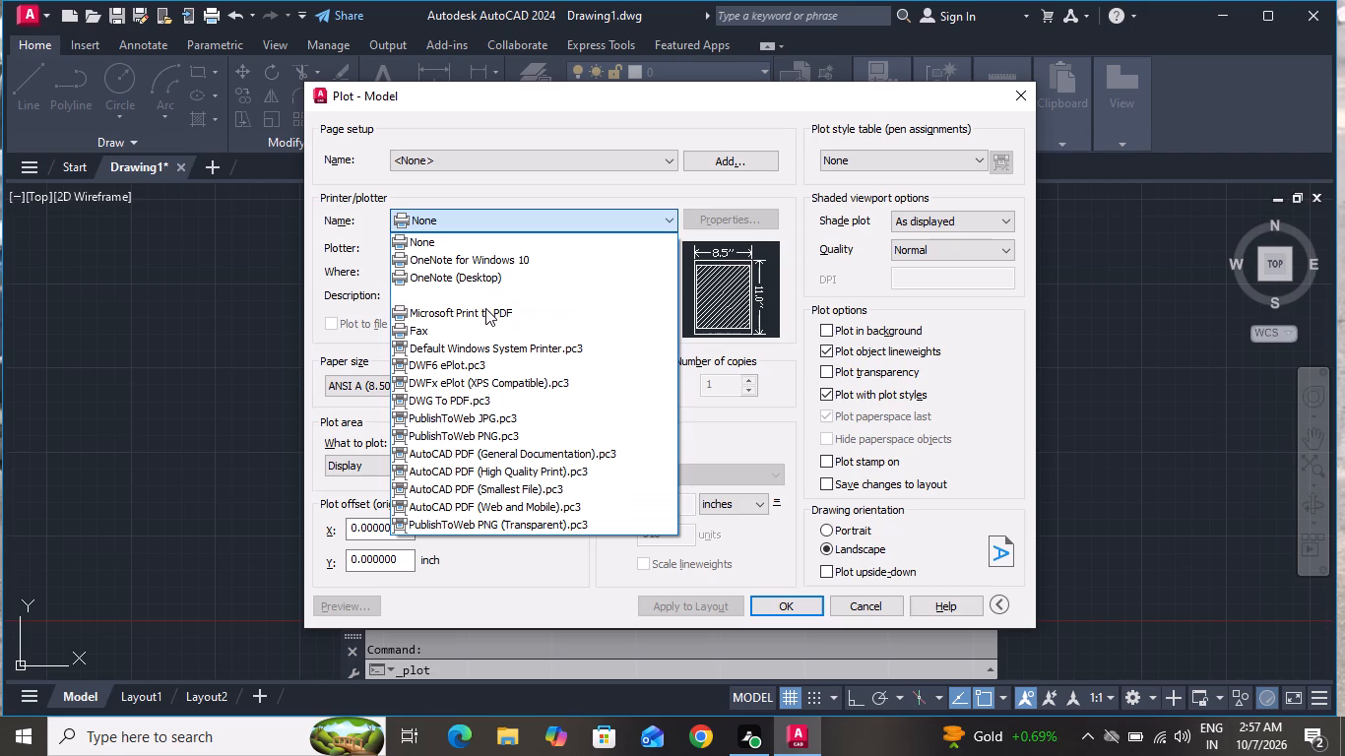
left_click(491, 316)
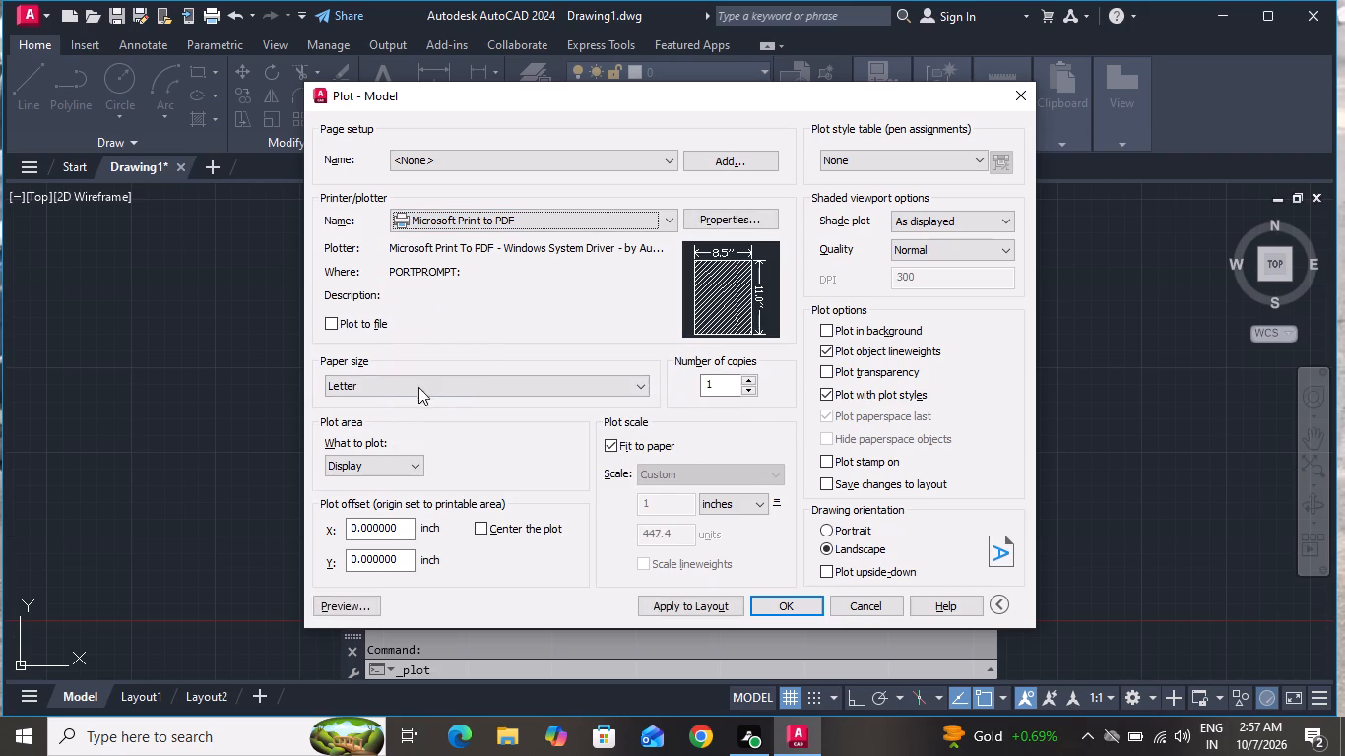
left_click(401, 472)
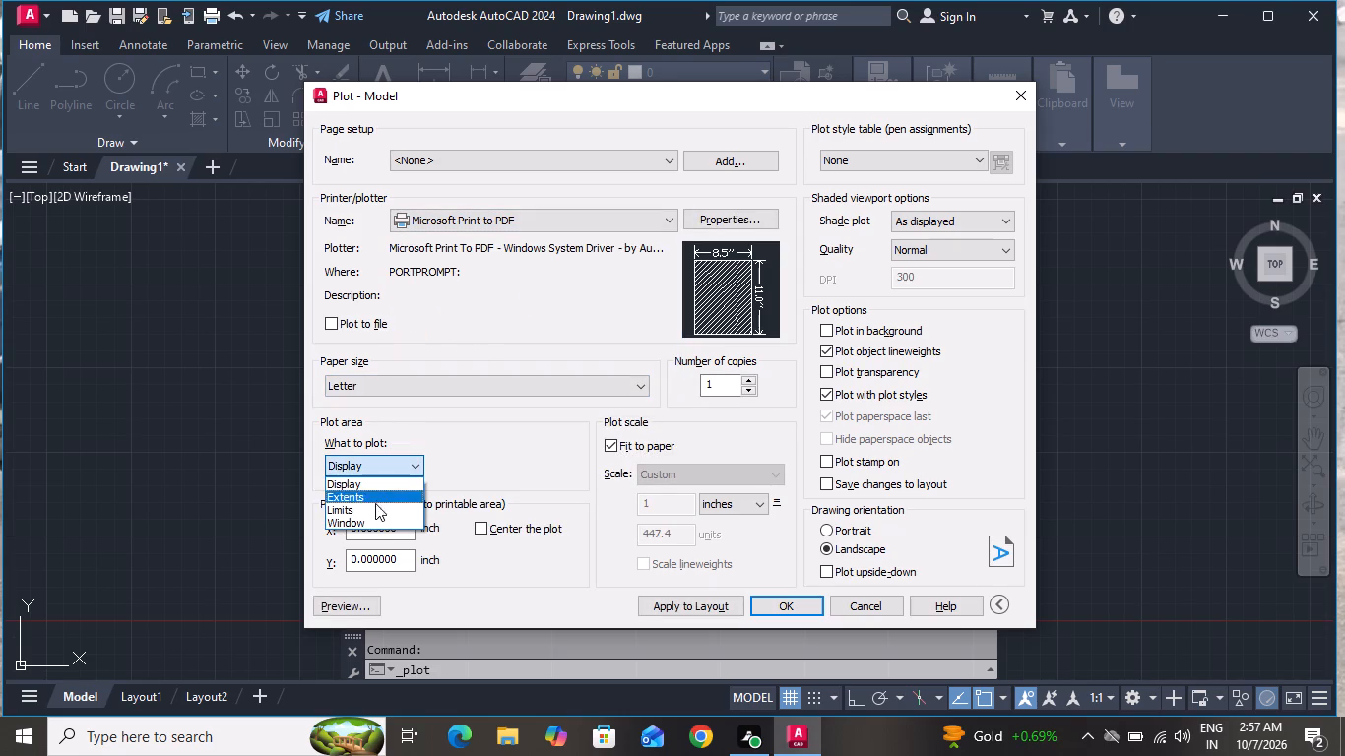
left_click(375, 521)
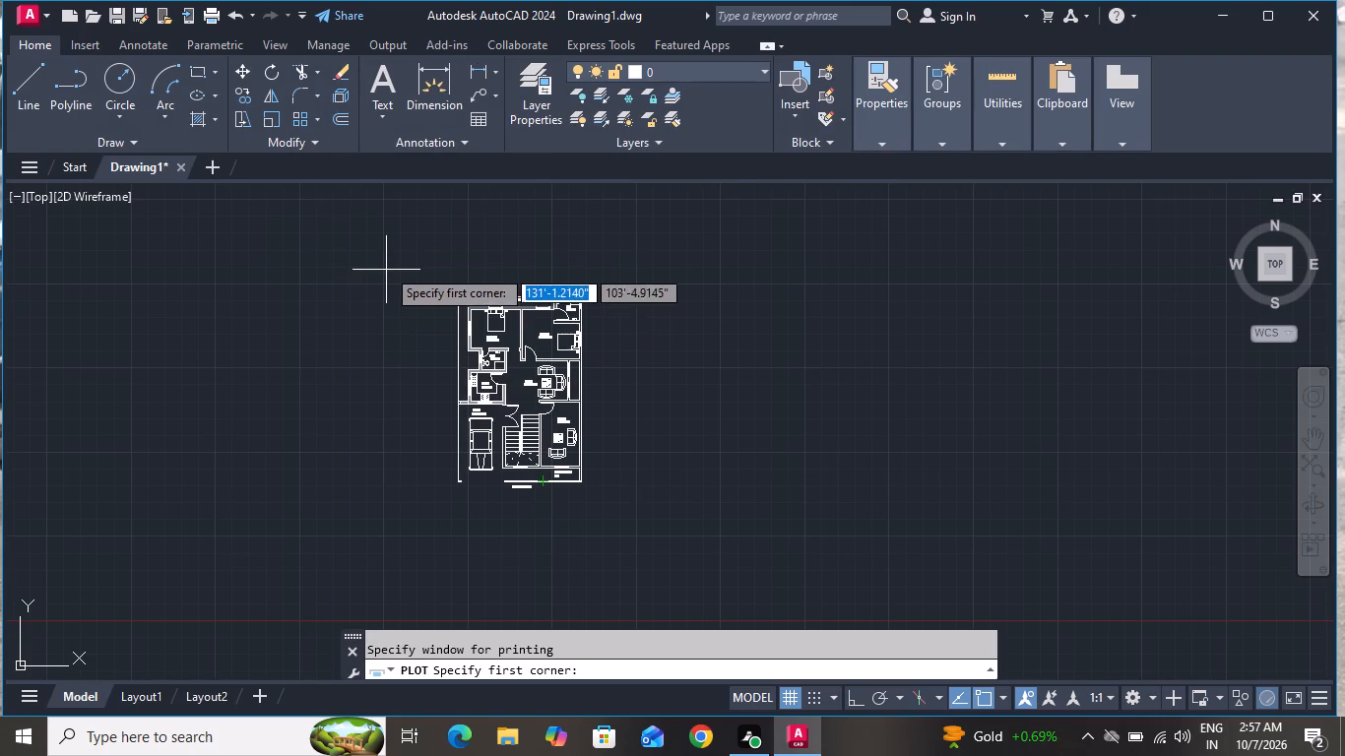
left_click(397, 234)
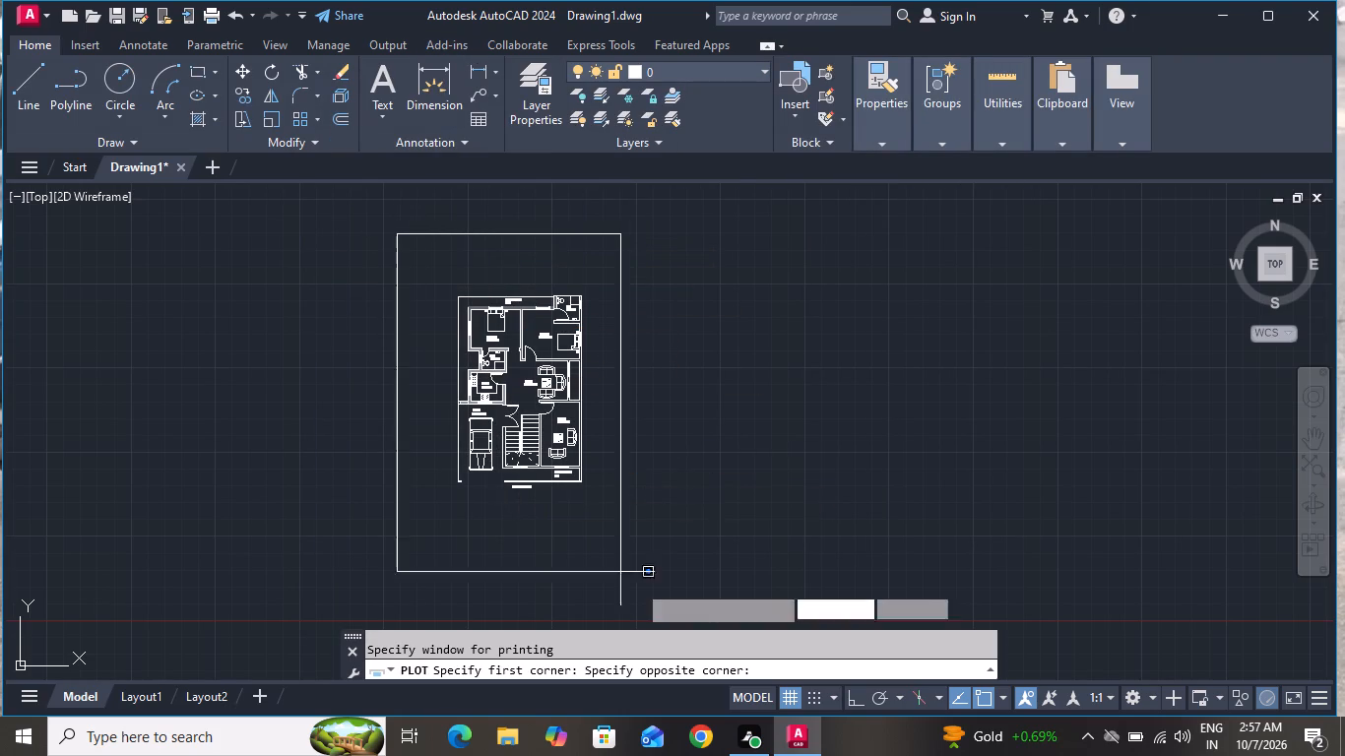
left_click(699, 554)
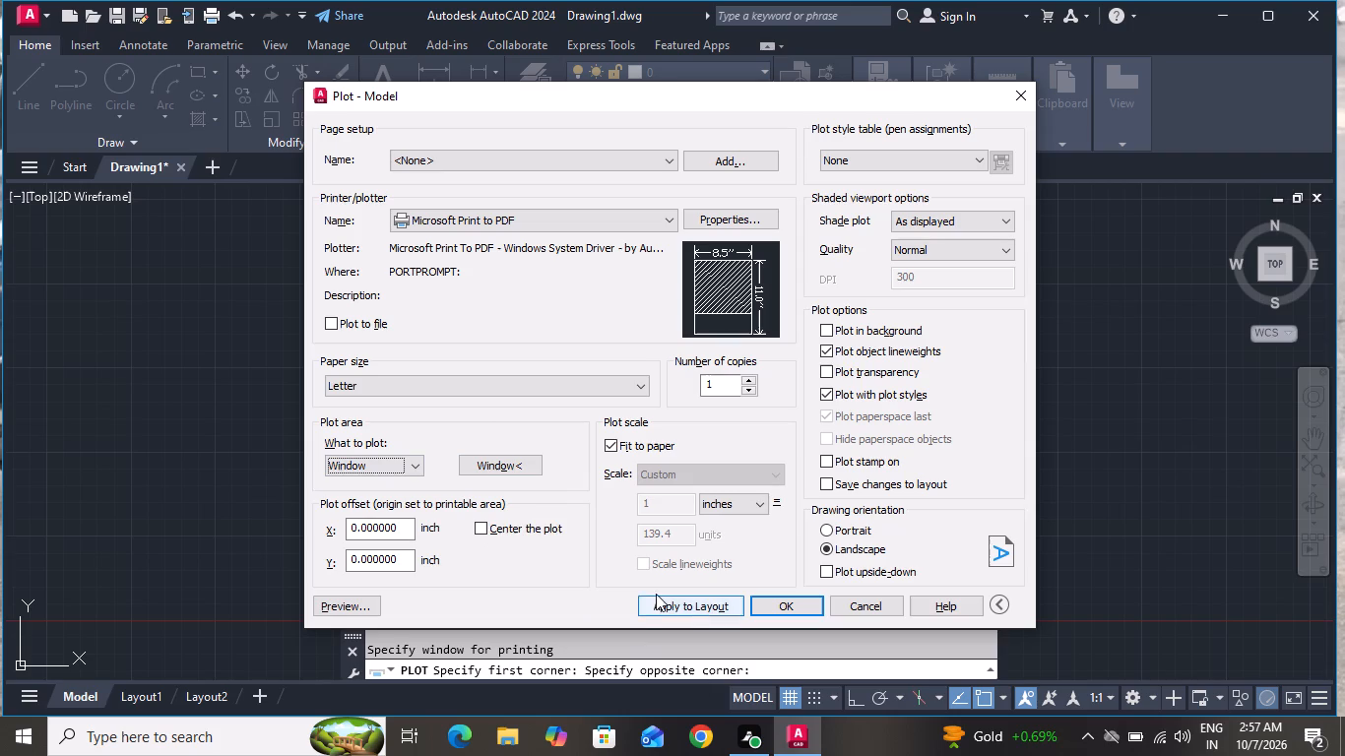
Centre the plot and set it to portrait orientation on A4 paper.
left_click(486, 529)
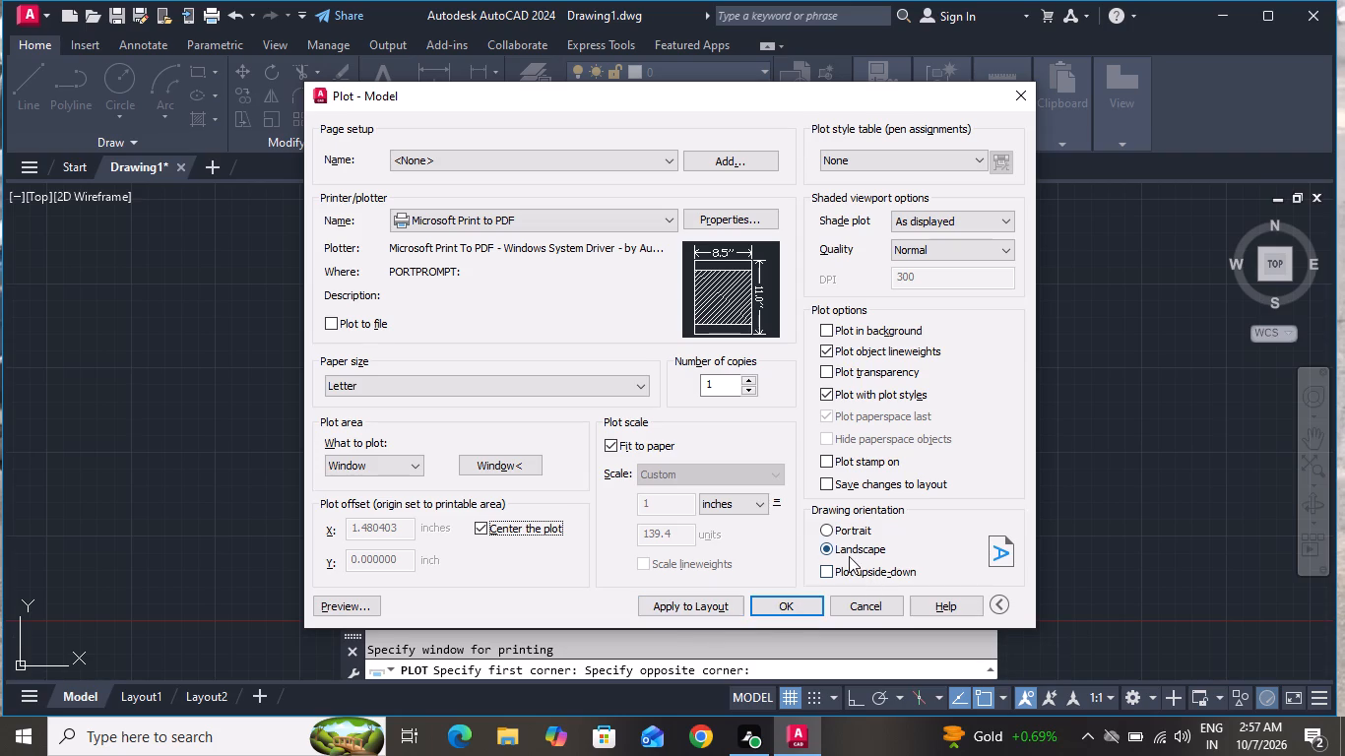
left_click(831, 528)
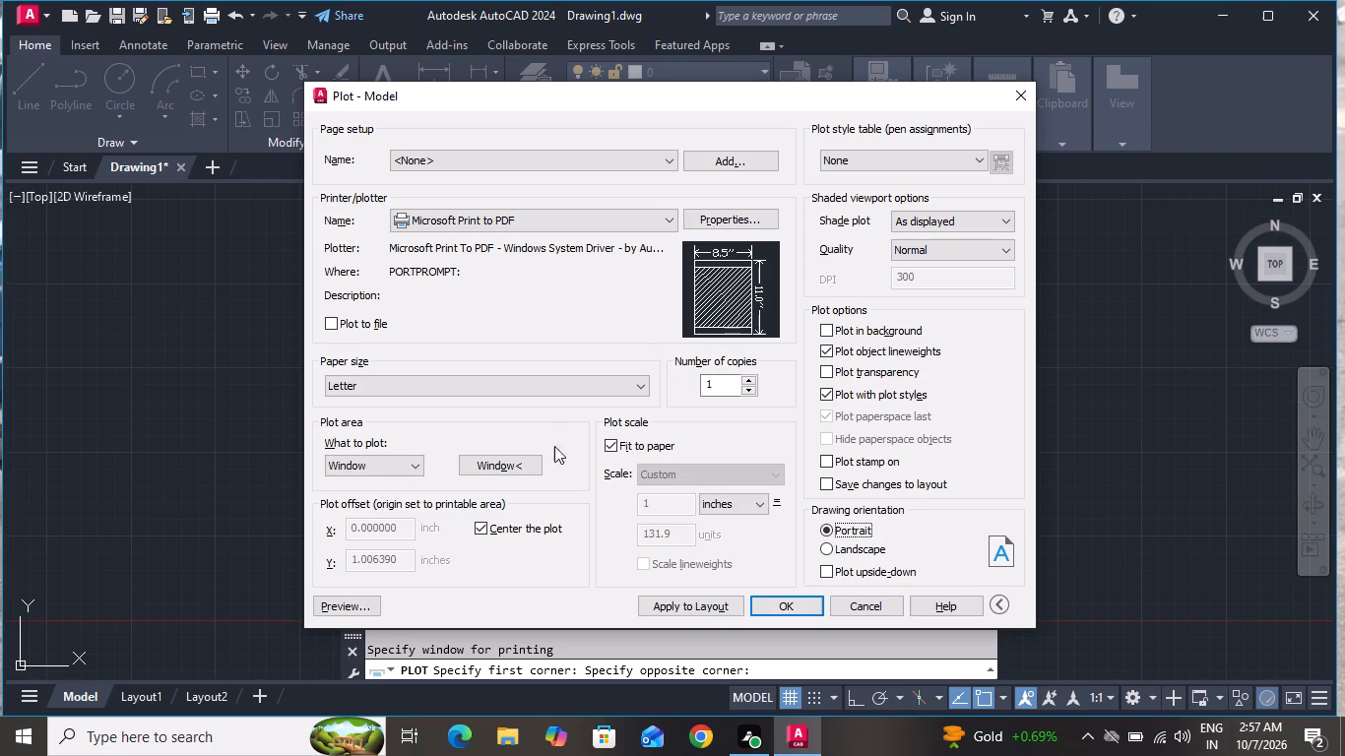
left_click(622, 393)
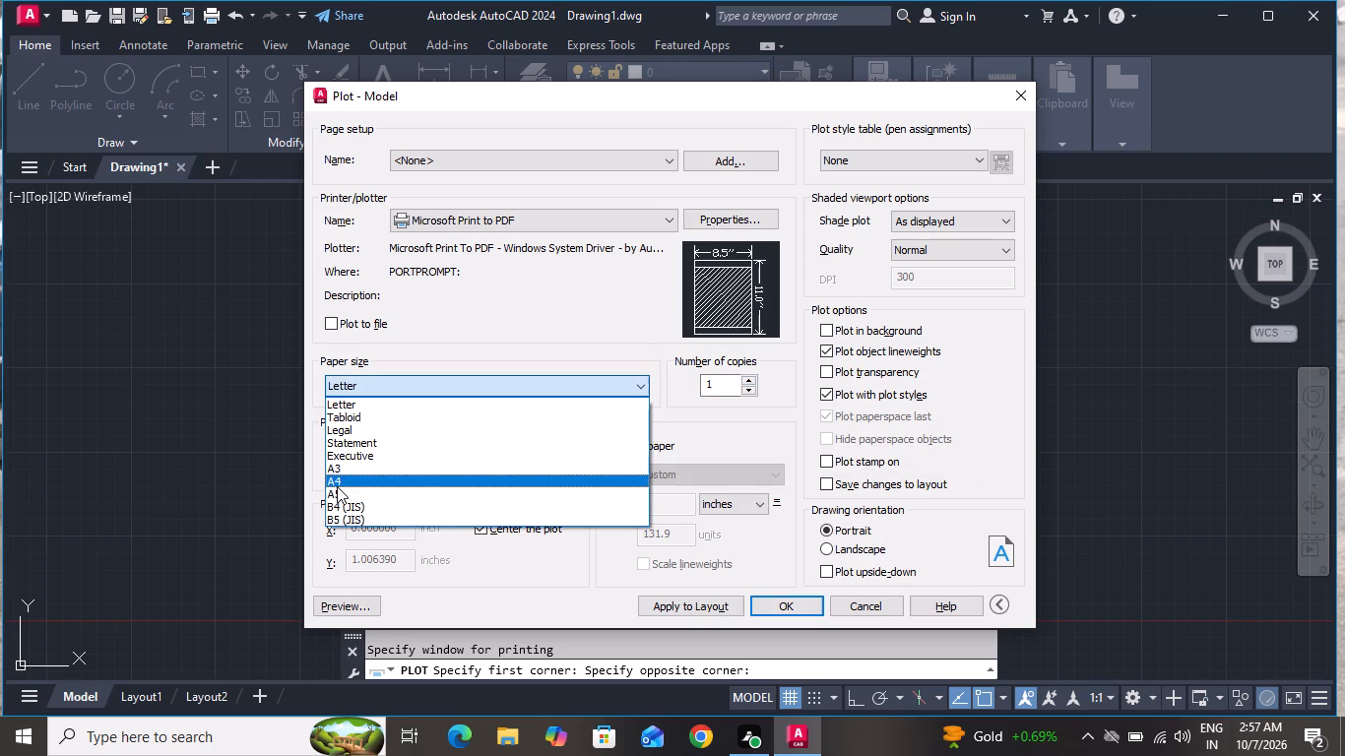
left_click(339, 486)
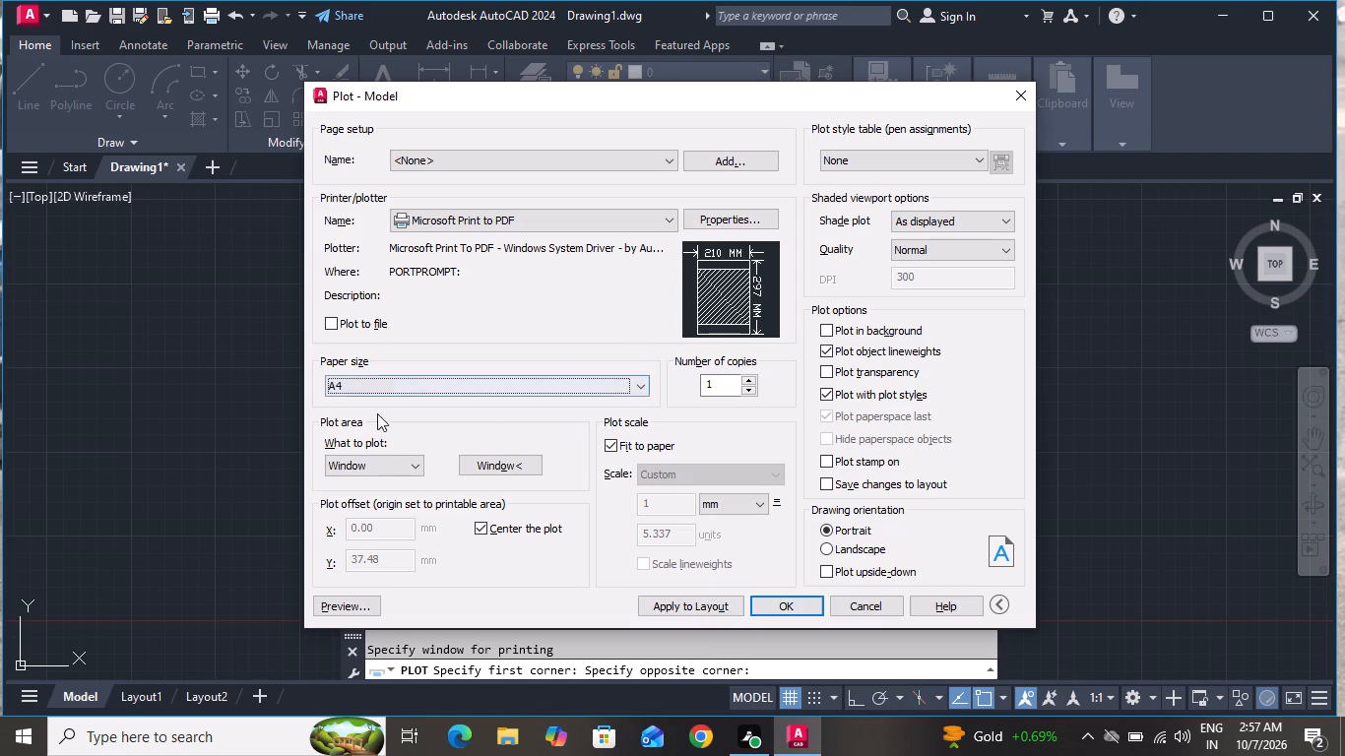
Preview the floor plan's plot and start plotting it from the preview.
left_click(350, 601)
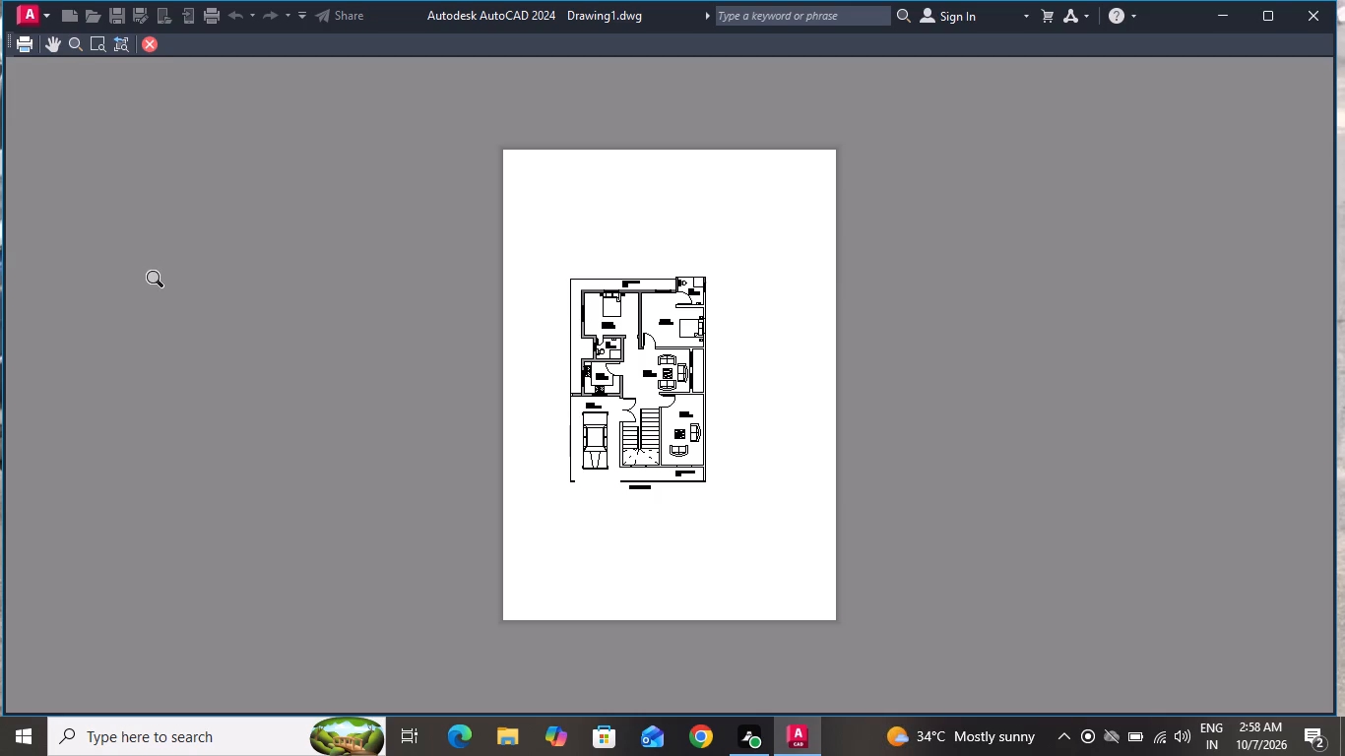
left_click(18, 40)
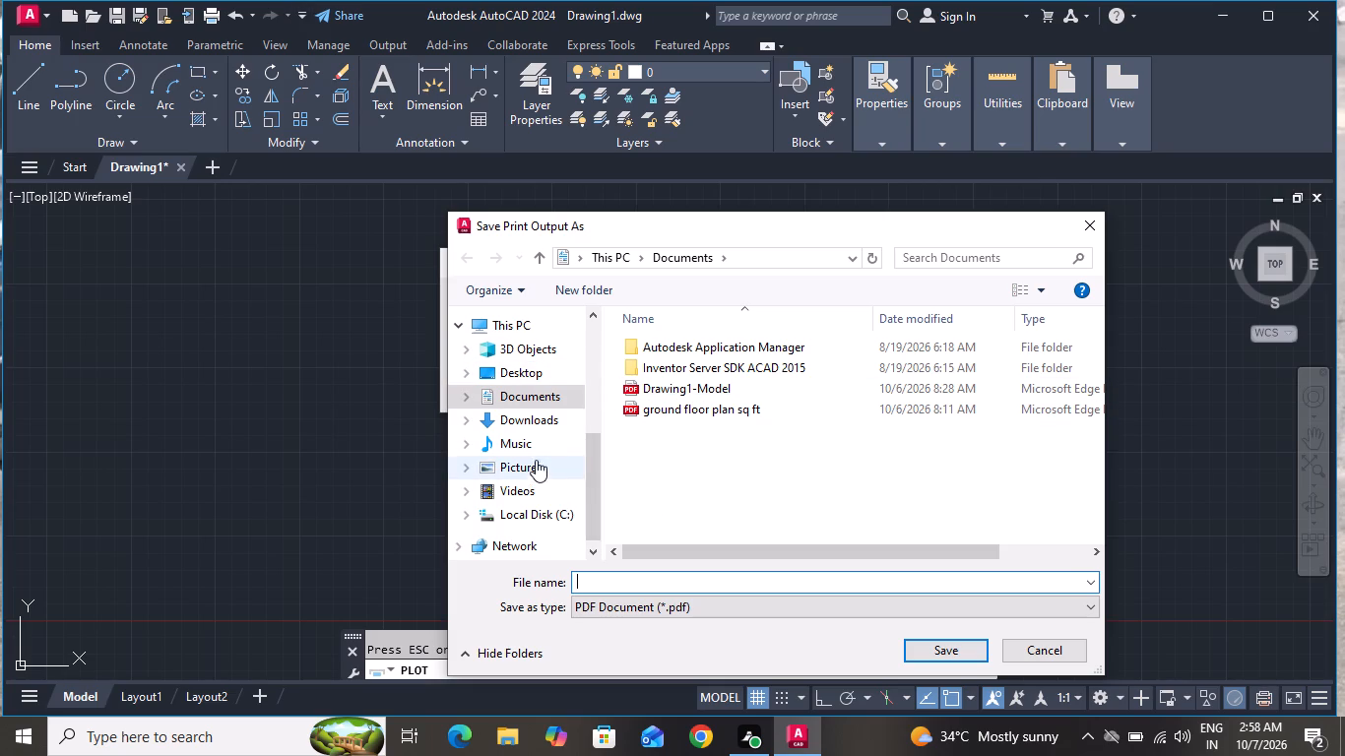
Save the PDF output as "pdf 2" in the 30X40 folder inside intership on Local Disk (C:).
double_click(530, 518)
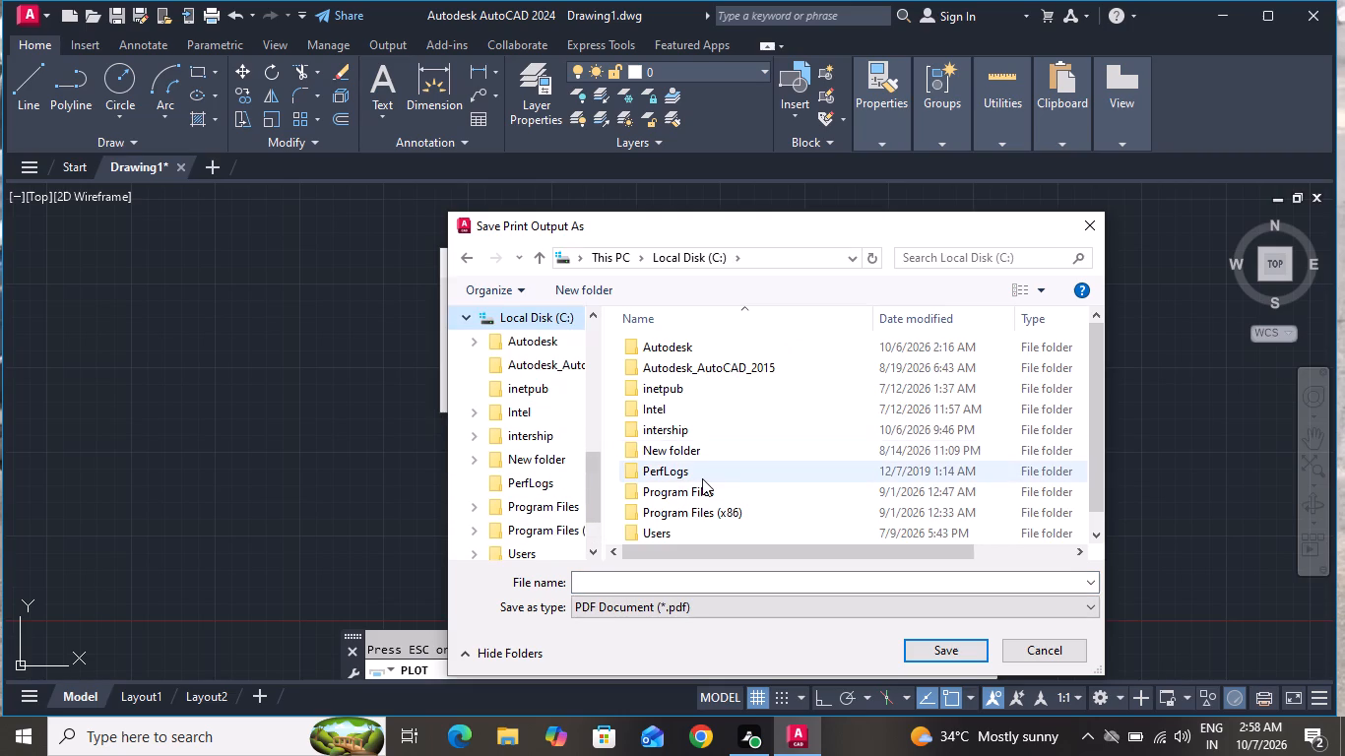
scroll(702, 478, "down", 2)
scroll(702, 478, "up", 1)
scroll(702, 478, "down", 1)
scroll(702, 478, "up", 1)
scroll(703, 478, "down", 2)
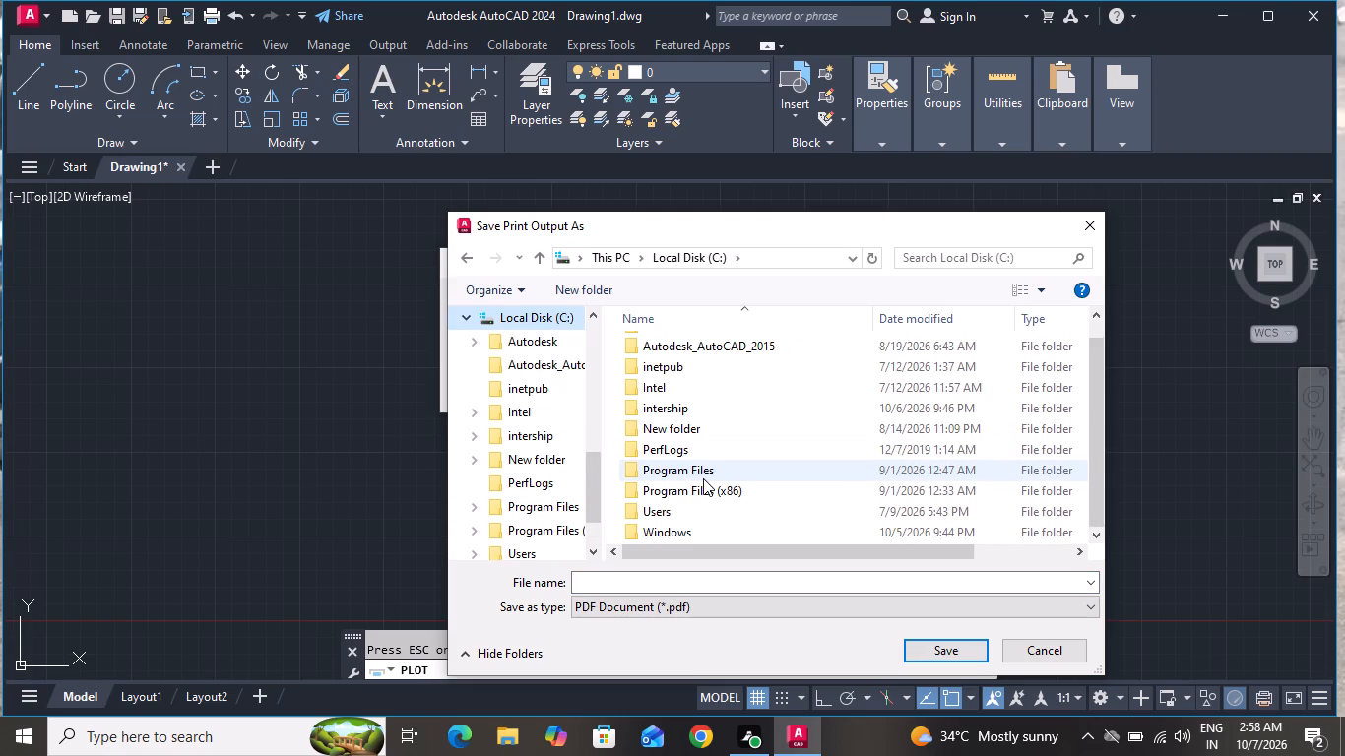
scroll(703, 478, "down", 1)
scroll(703, 478, "up", 1)
scroll(703, 478, "down", 1)
scroll(703, 478, "up", 1)
scroll(703, 478, "down", 1)
scroll(703, 478, "up", 1)
scroll(703, 478, "down", 1)
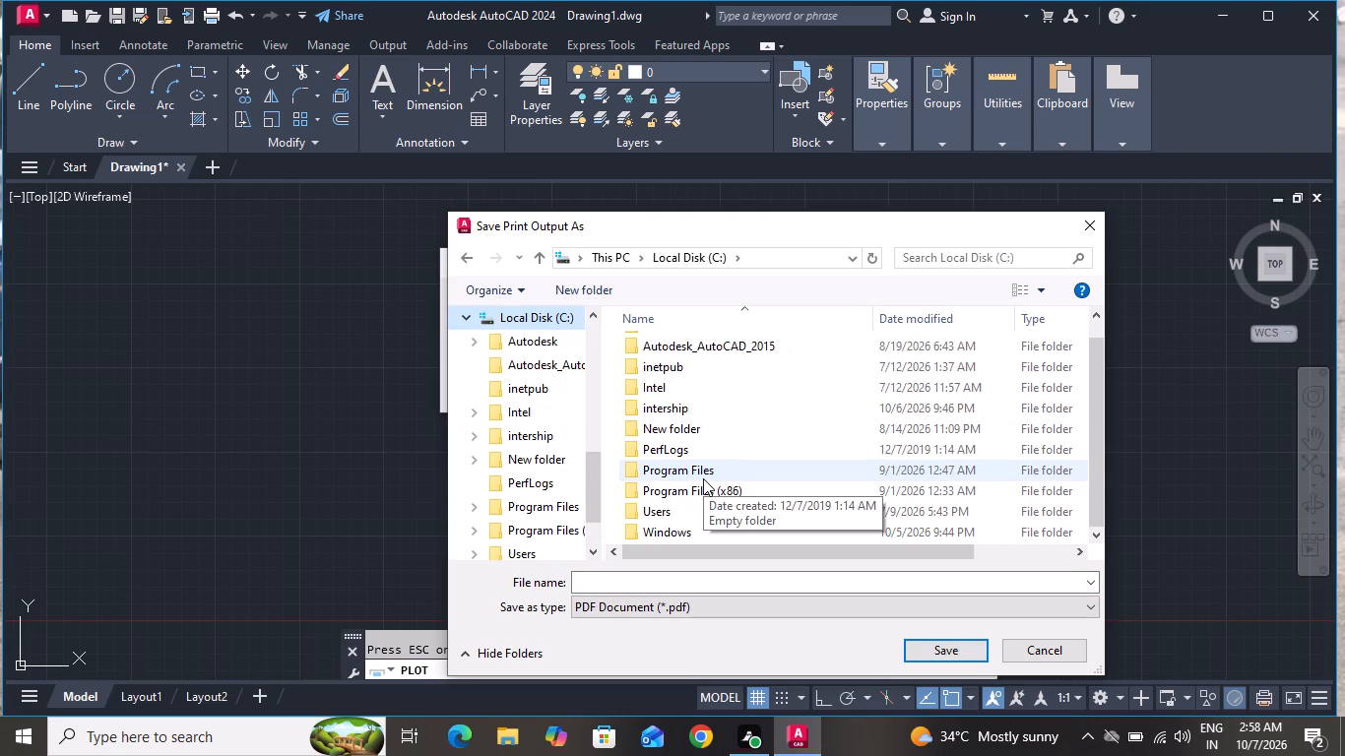
scroll(703, 478, "down", 1)
double_click(694, 412)
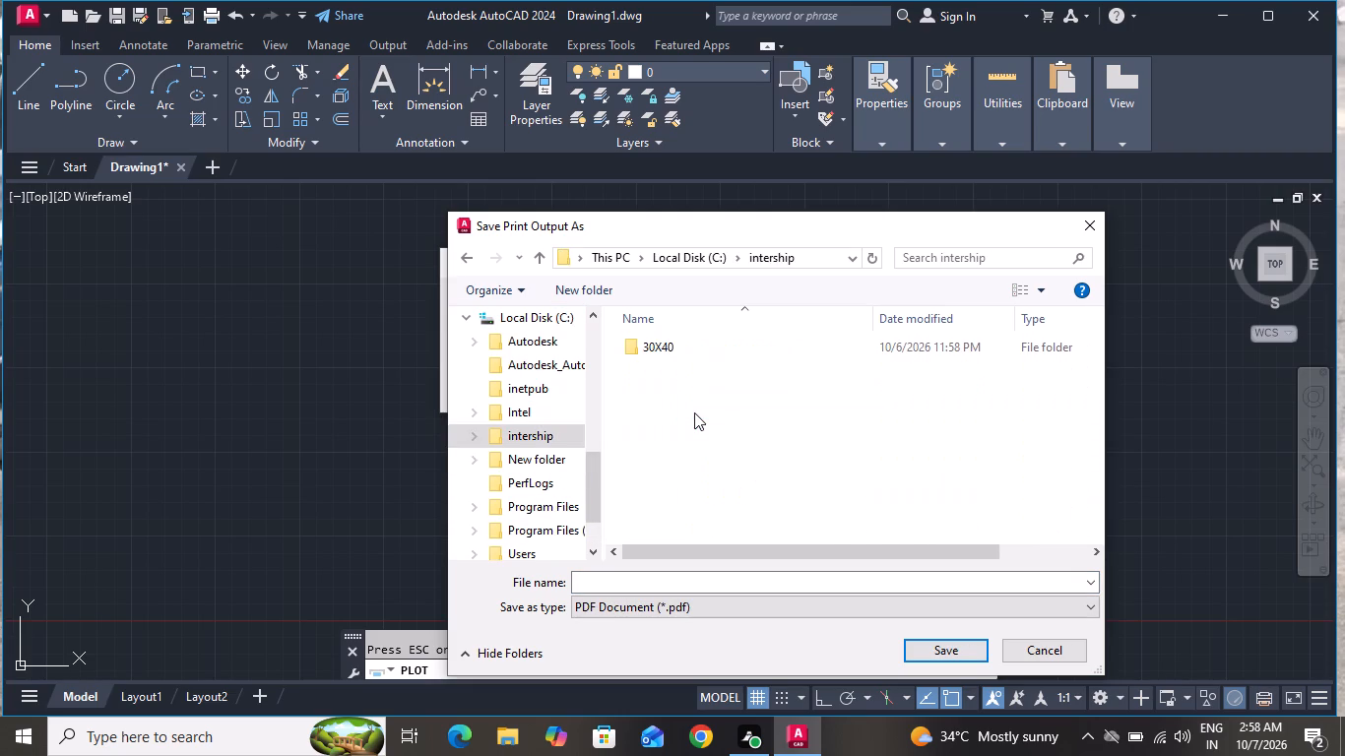
double_click(667, 353)
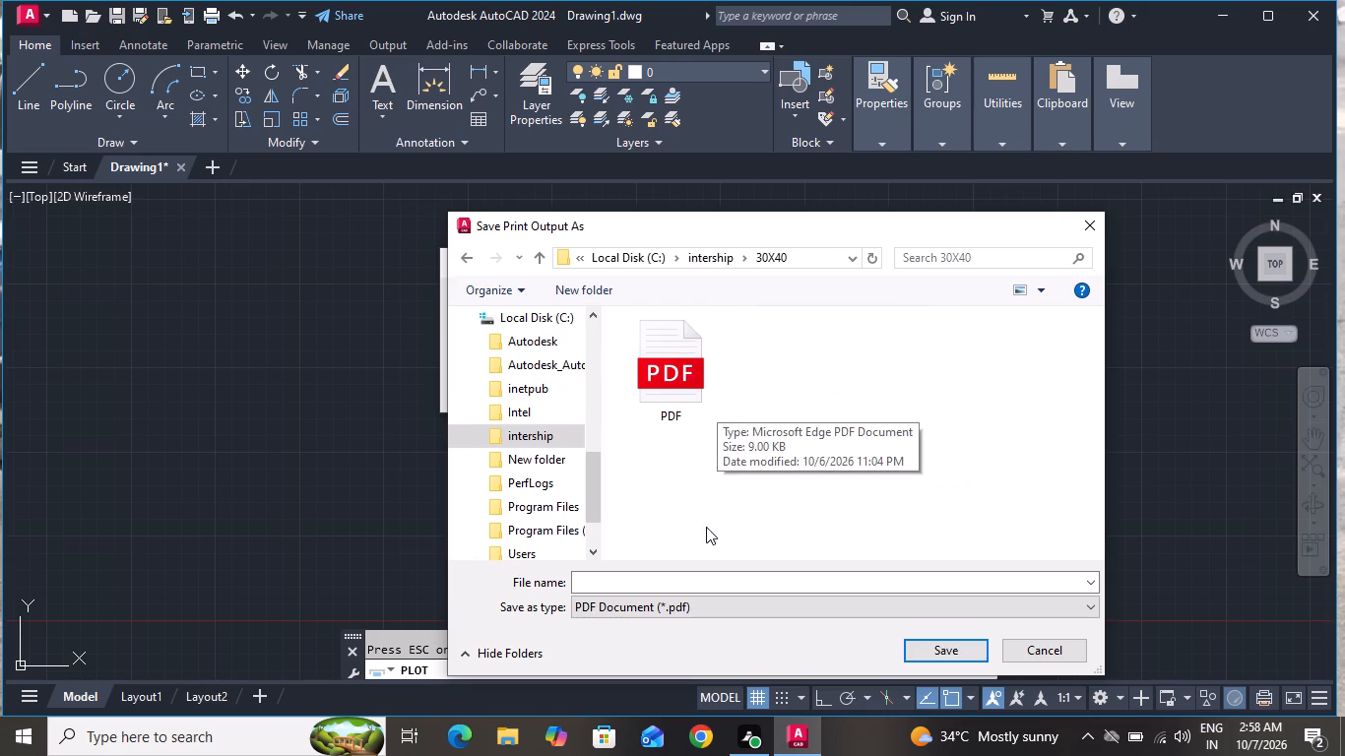
left_click(663, 576)
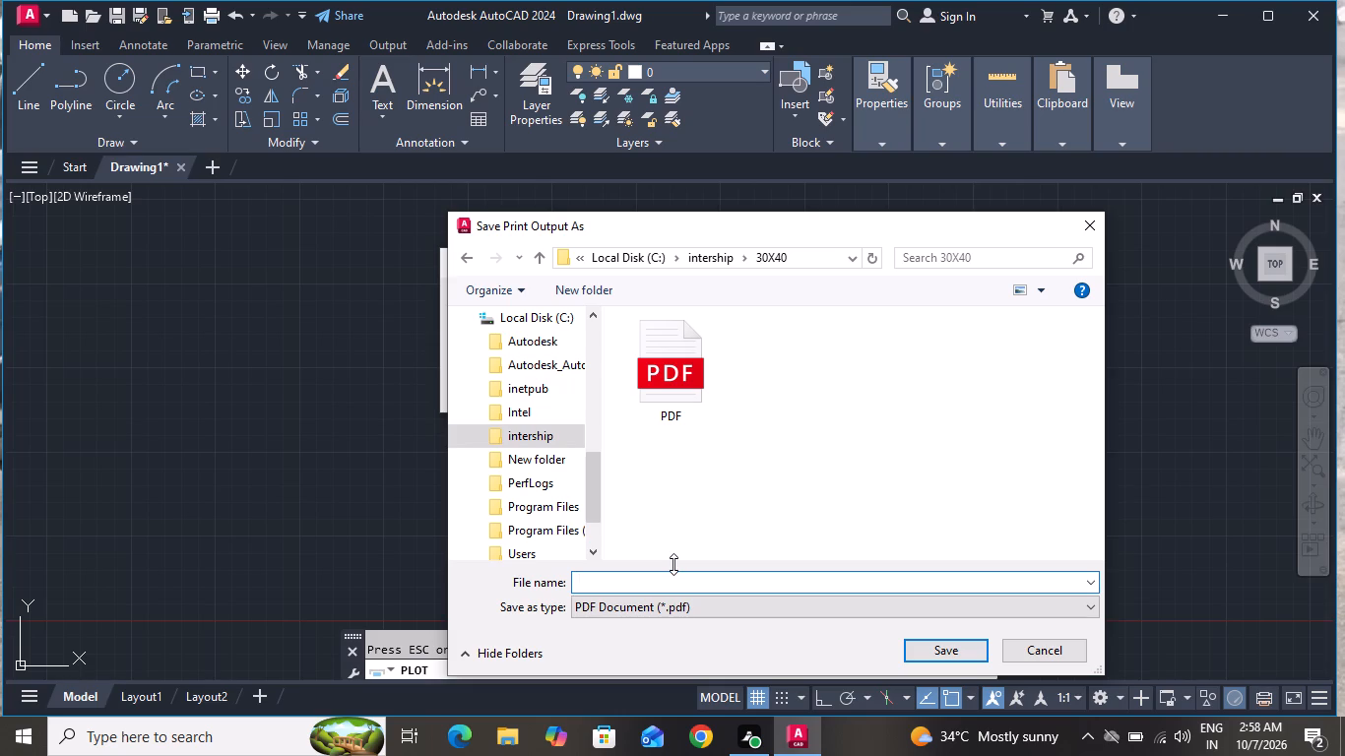
key("p")
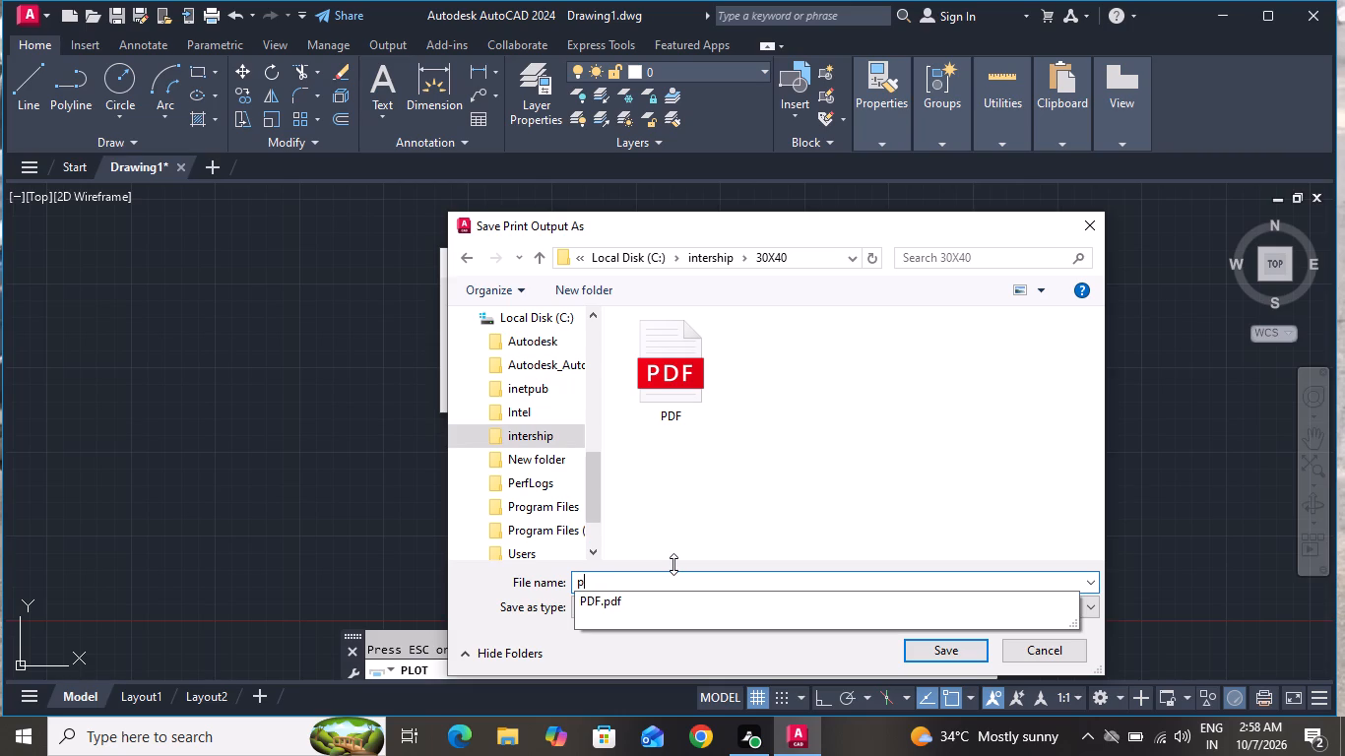
key("d")
key("f")
key("space")
key("2")
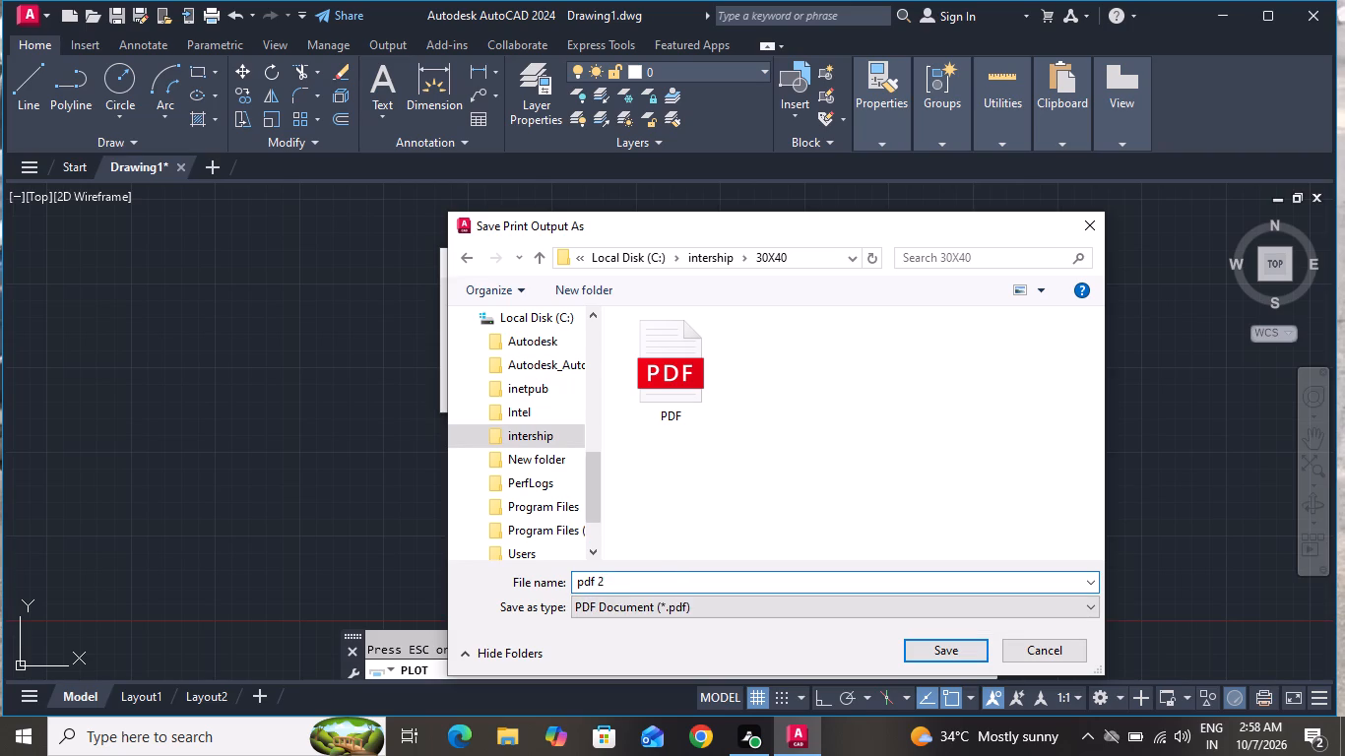
left_click(923, 647)
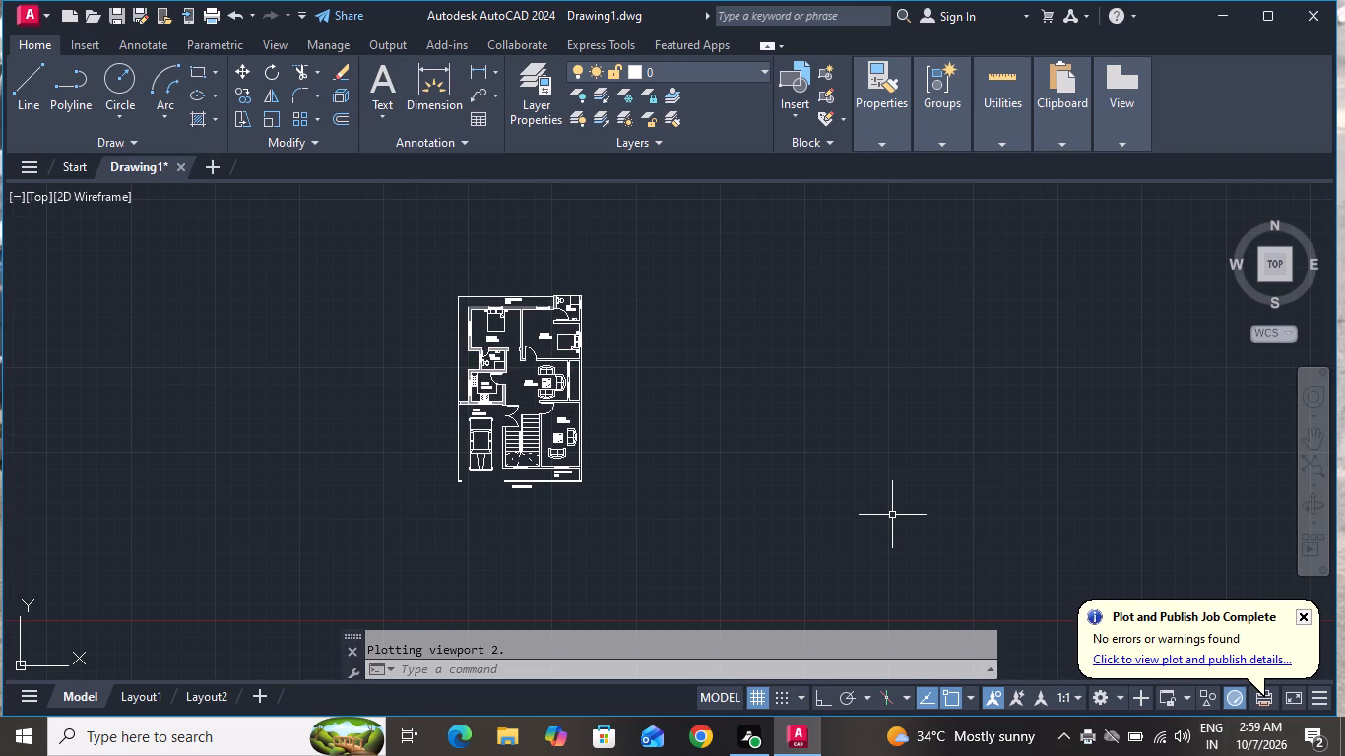
Run the LOGFILEOFF command.
type("lo")
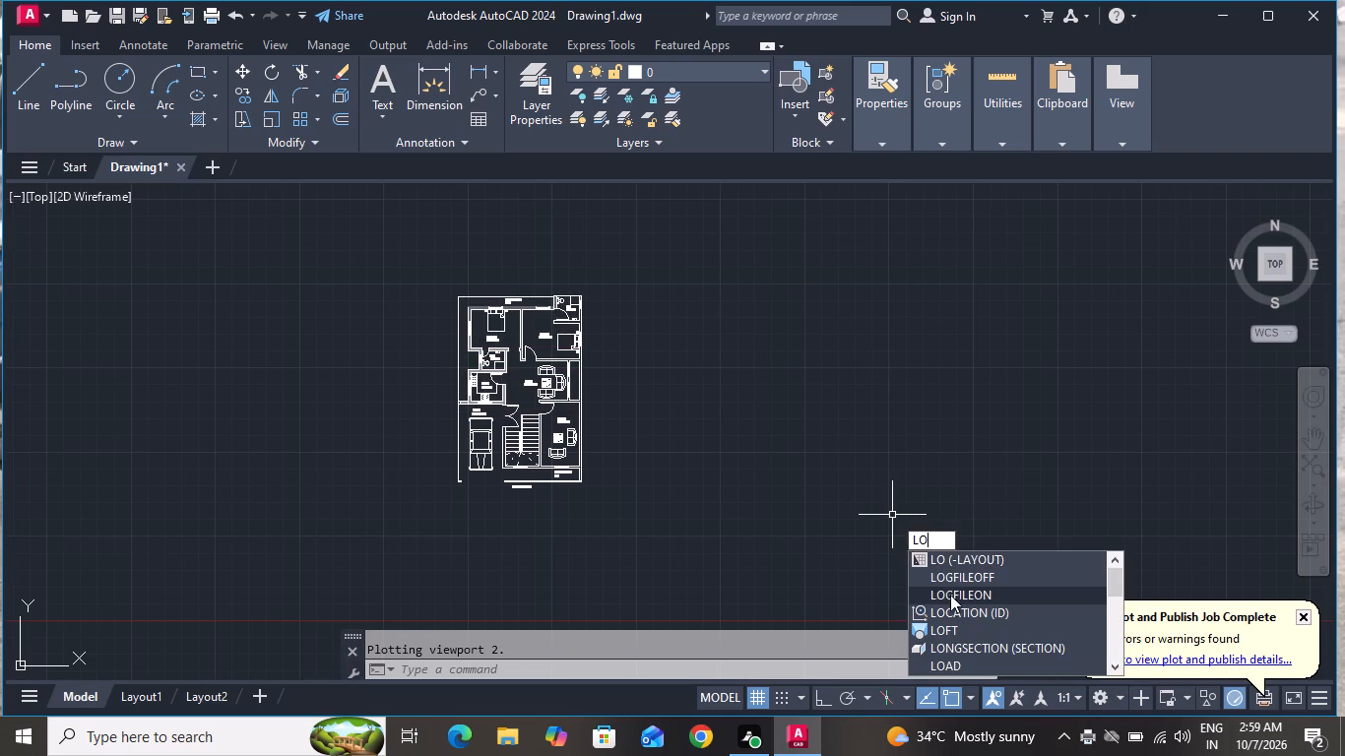
left_click(952, 582)
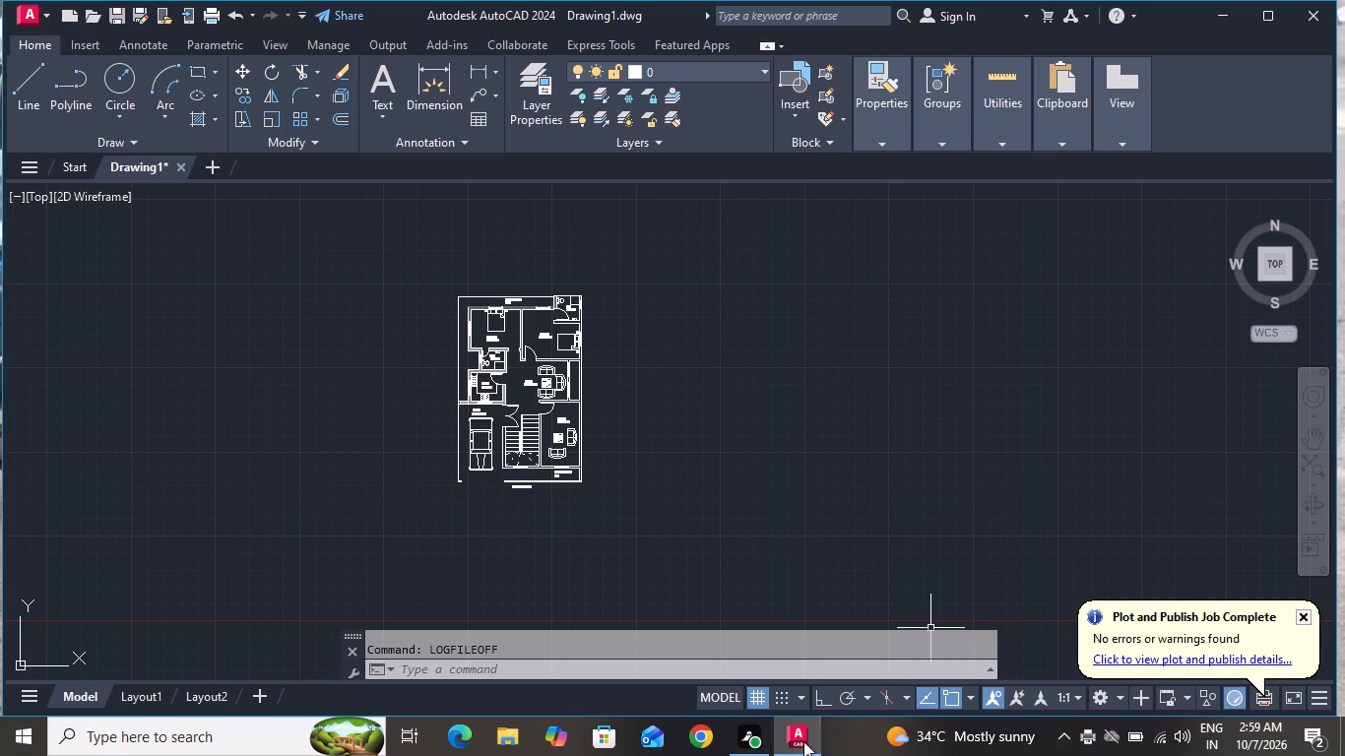